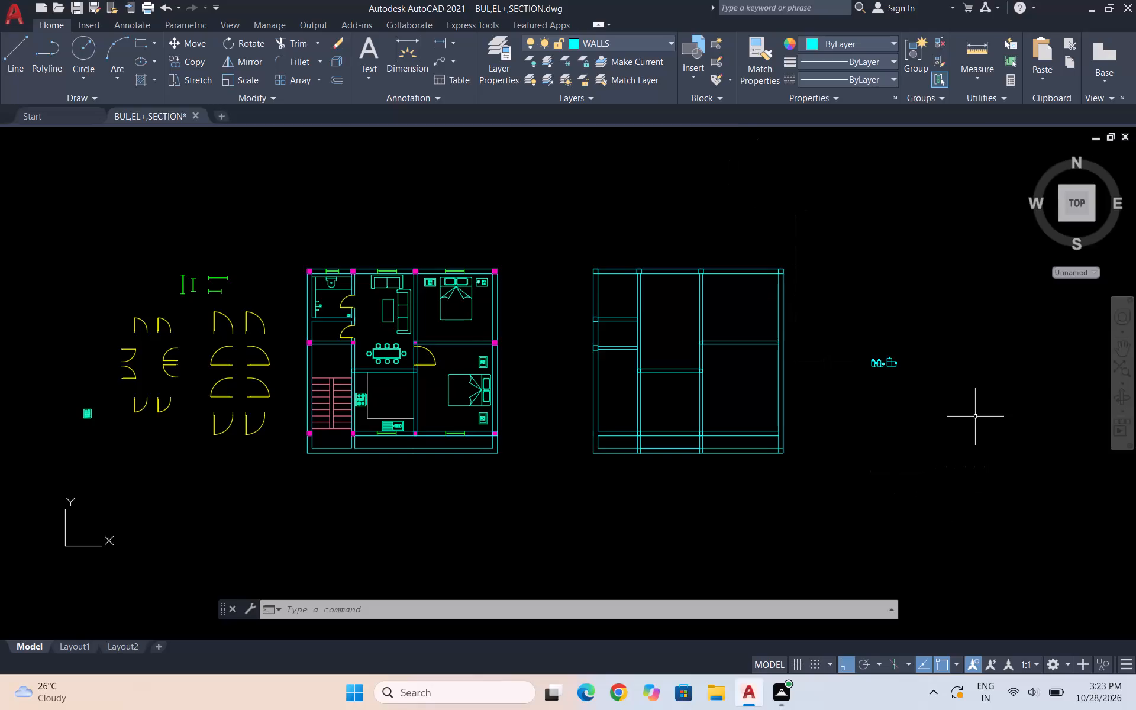
Copy the 9" x 9" column square by its lower-right corner onto both ends of the unfurnished plan's lower interior wall.
scroll(922, 371, up, 2)
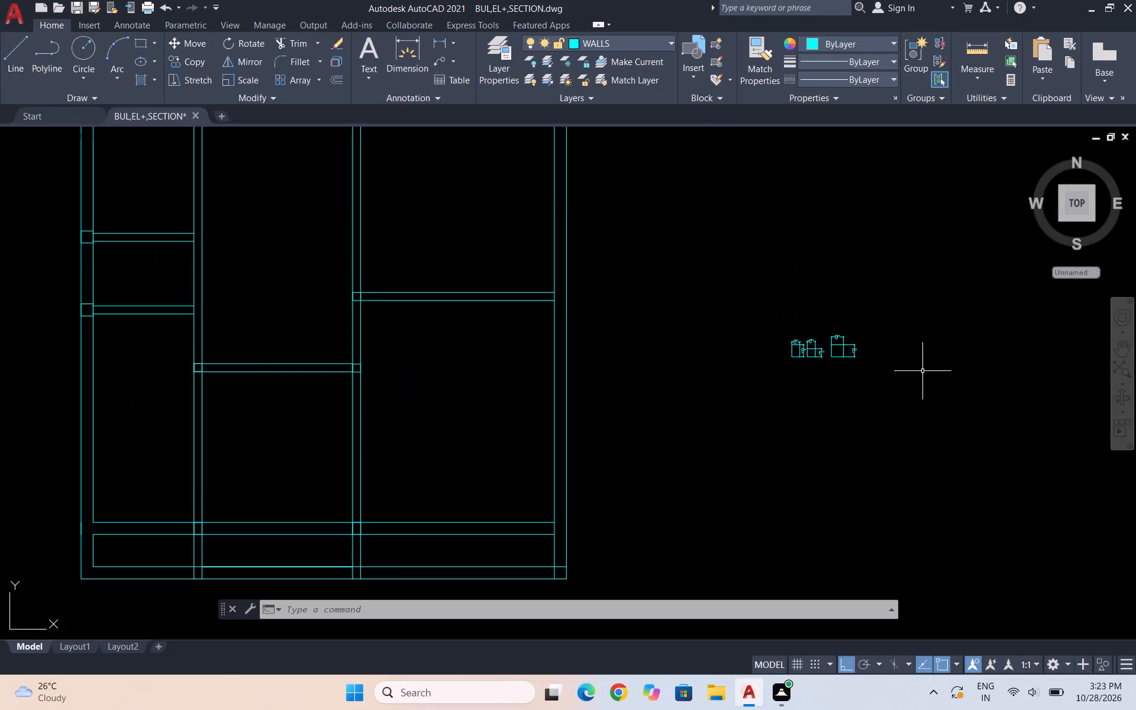
scroll(774, 308, up, 1)
scroll(908, 389, up, 2)
scroll(815, 372, up, 1)
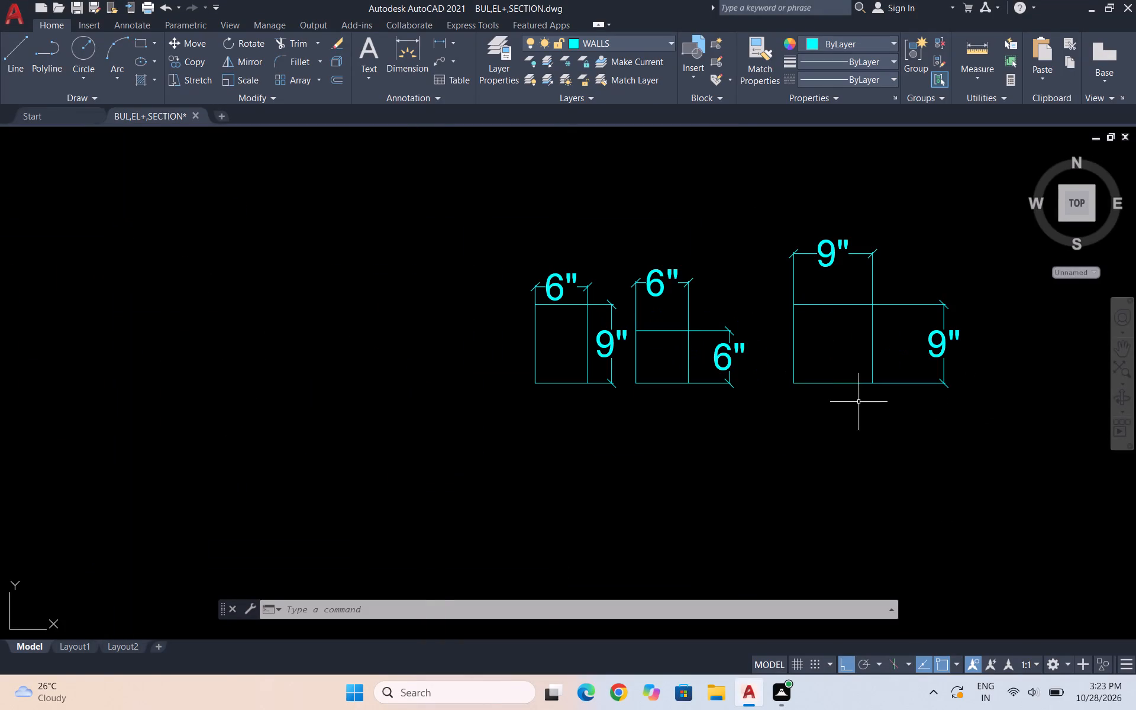
drag(859, 405, 839, 398)
click(790, 374)
text(CO)
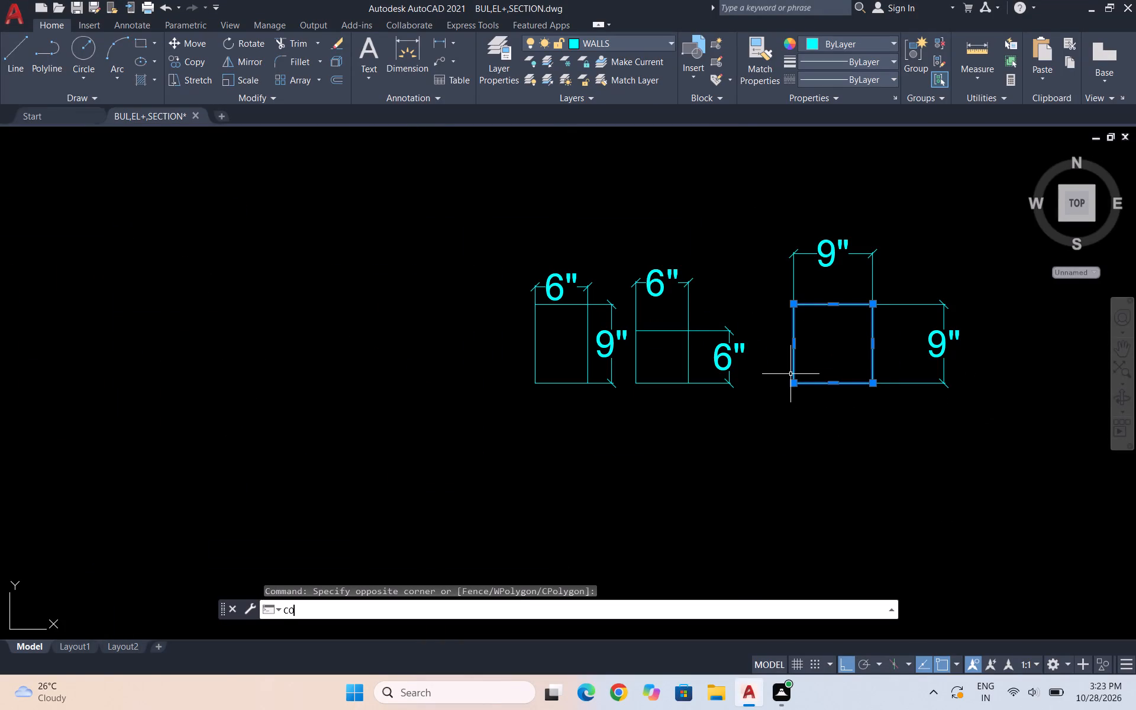
key(Return)
click(869, 383)
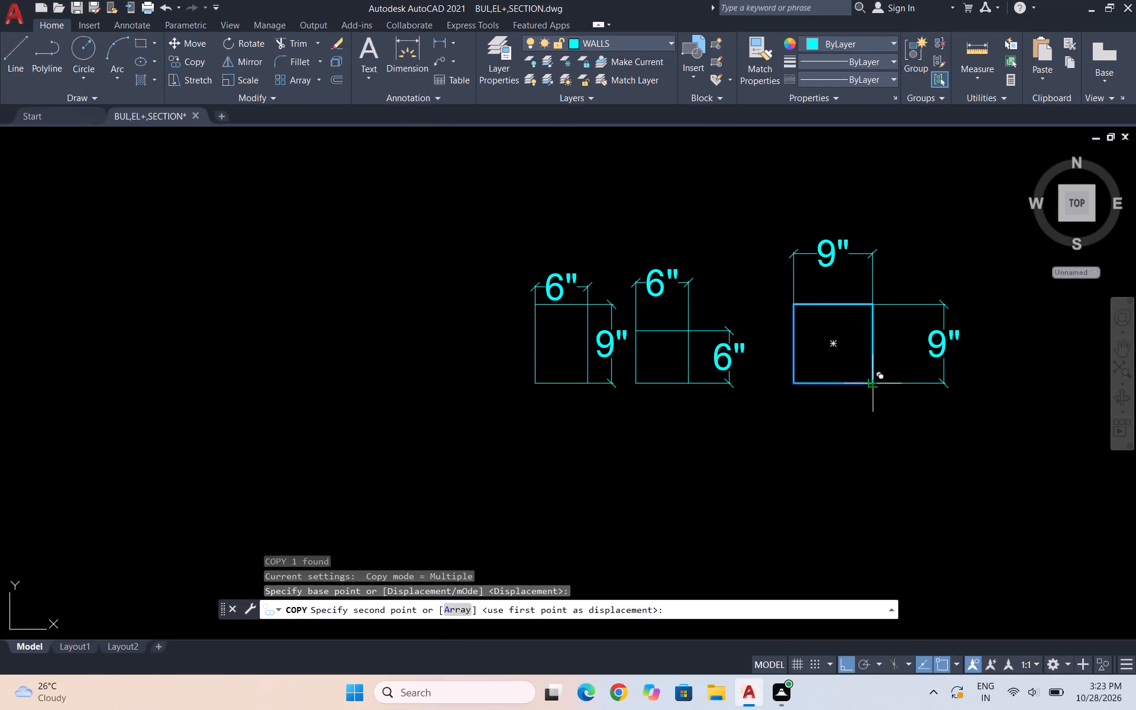
scroll(881, 382, down, 4)
scroll(134, 546, up, 2)
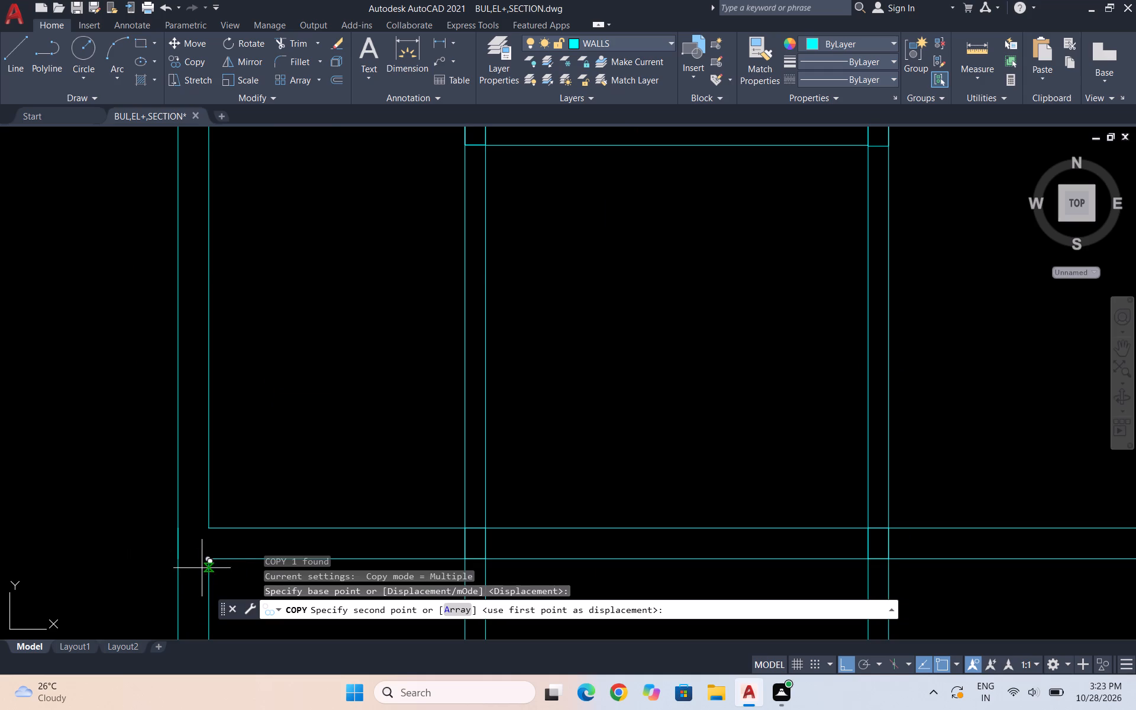
click(206, 559)
scroll(457, 565, down, 2)
scroll(780, 562, down, 2)
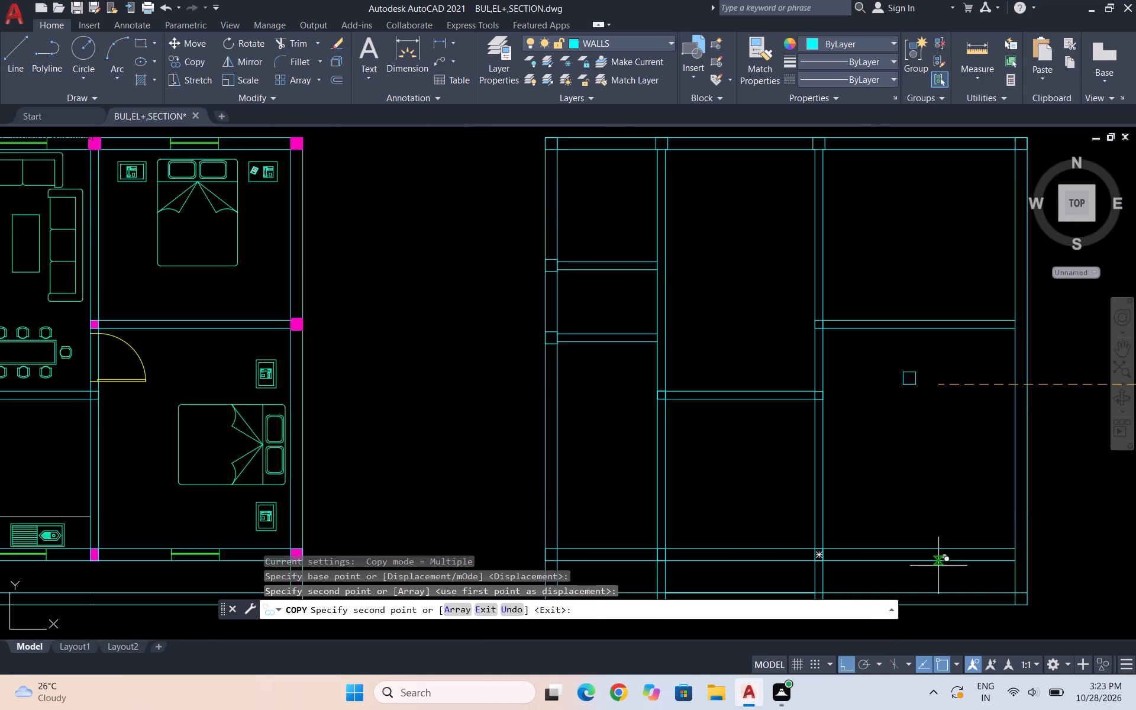
scroll(1018, 561, up, 2)
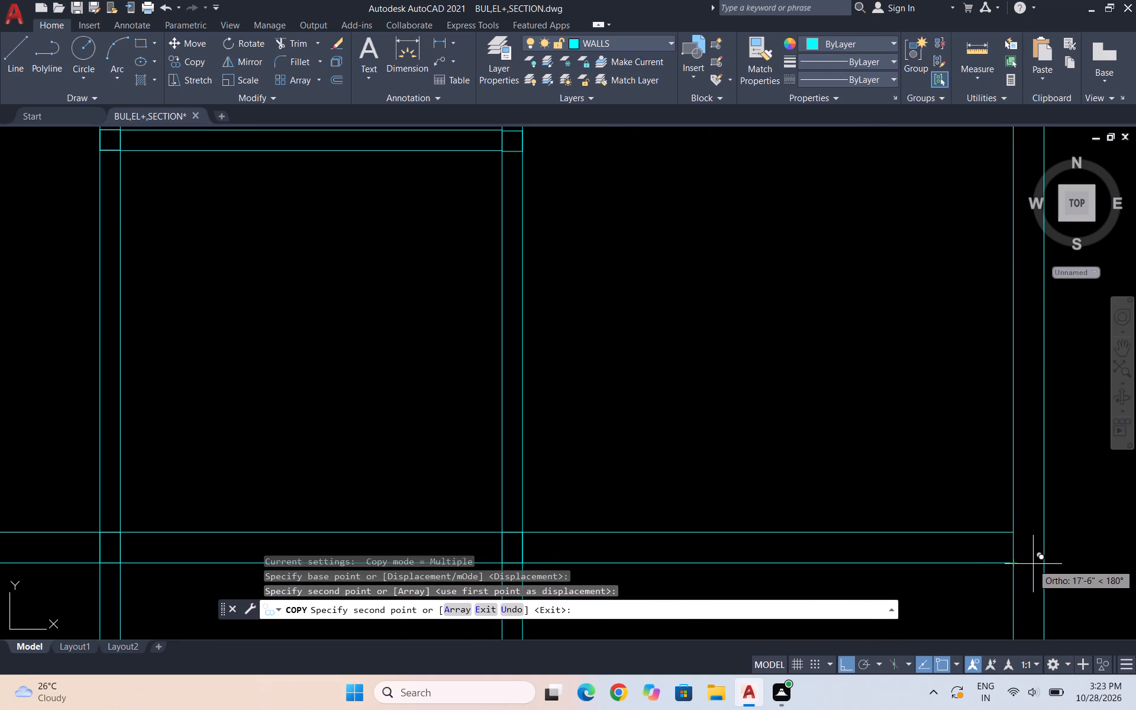
click(1044, 564)
scroll(786, 530, down, 2)
key(Escape)
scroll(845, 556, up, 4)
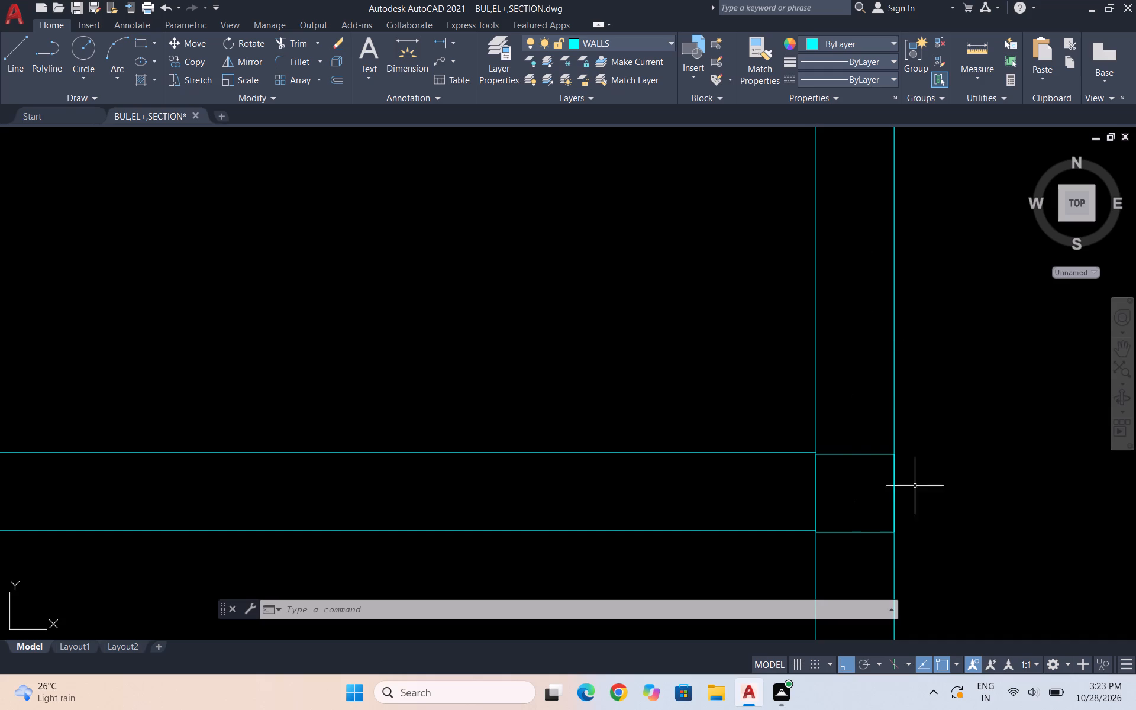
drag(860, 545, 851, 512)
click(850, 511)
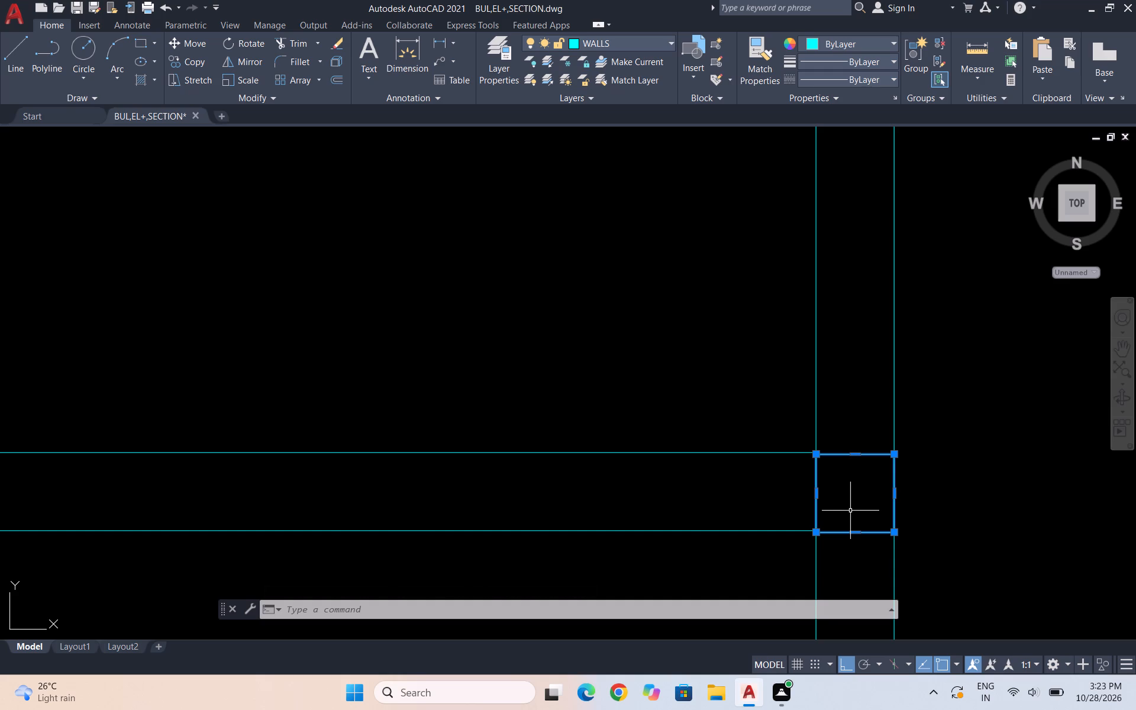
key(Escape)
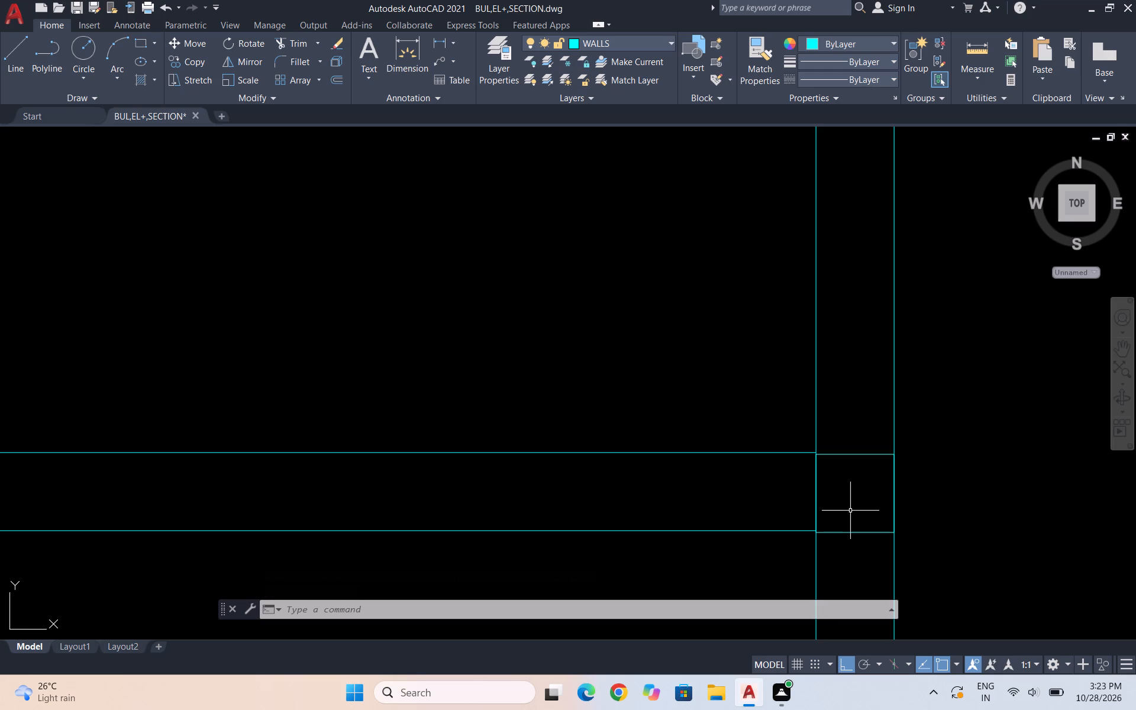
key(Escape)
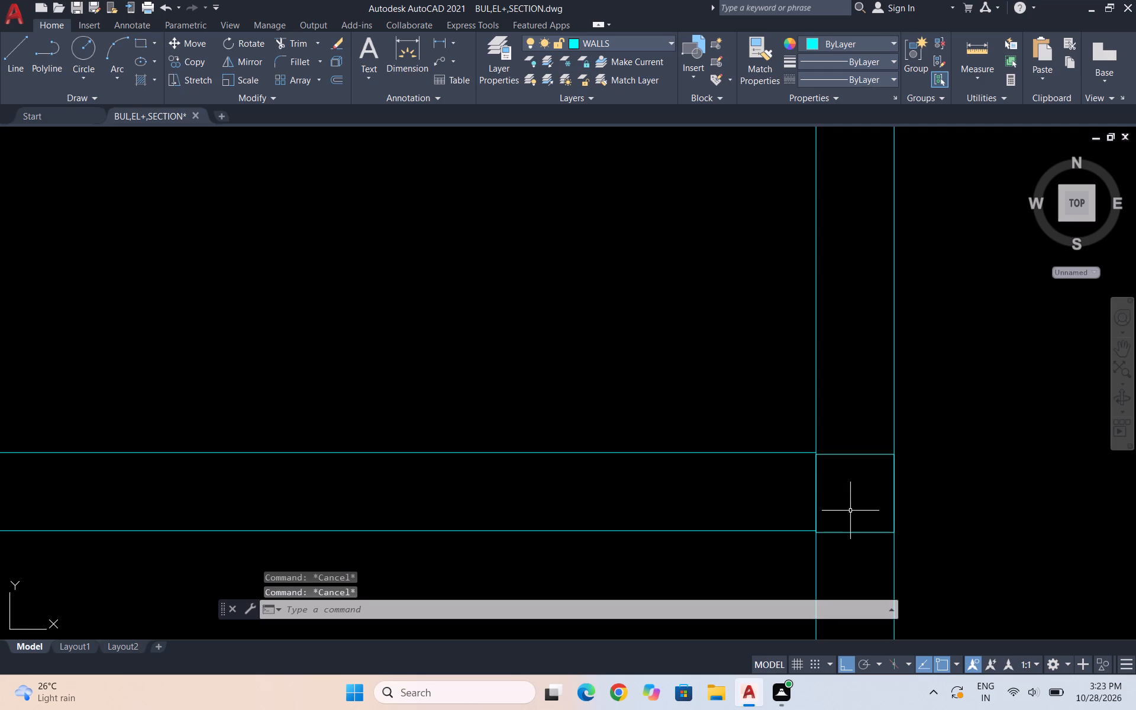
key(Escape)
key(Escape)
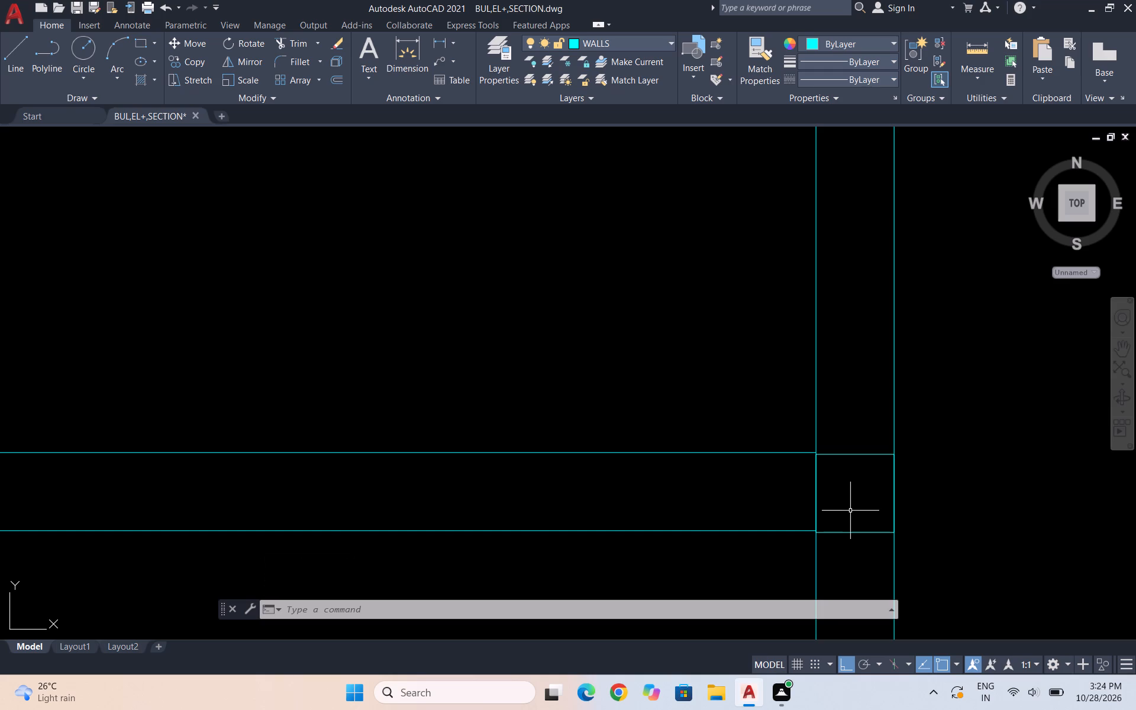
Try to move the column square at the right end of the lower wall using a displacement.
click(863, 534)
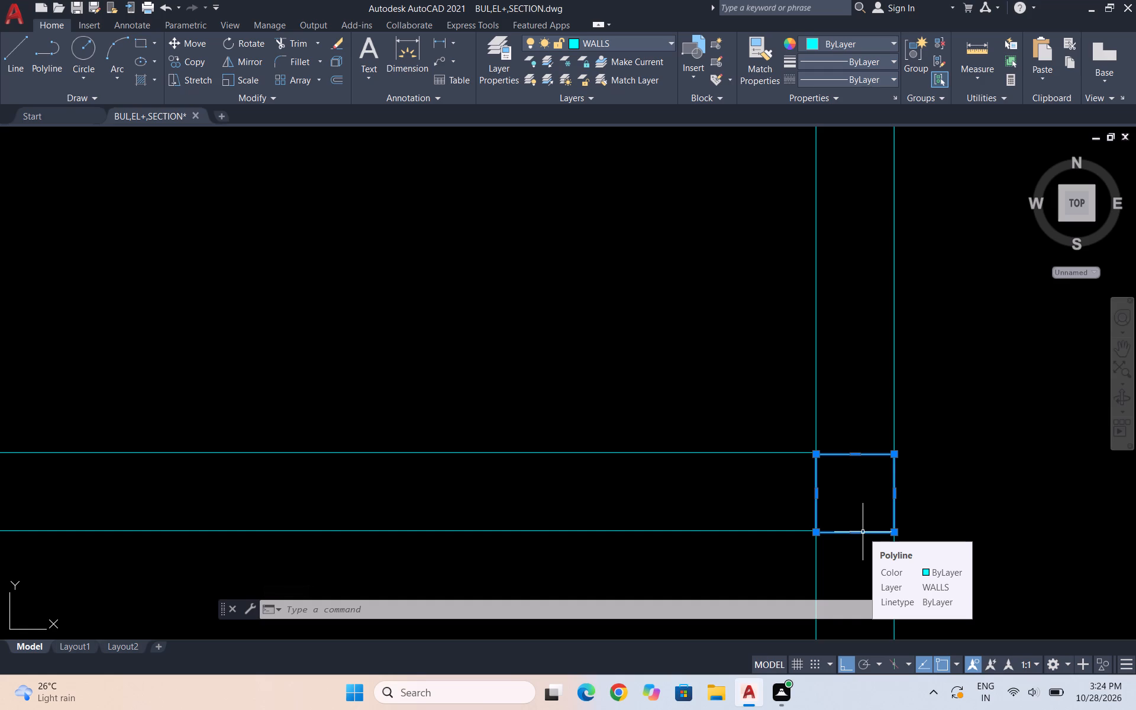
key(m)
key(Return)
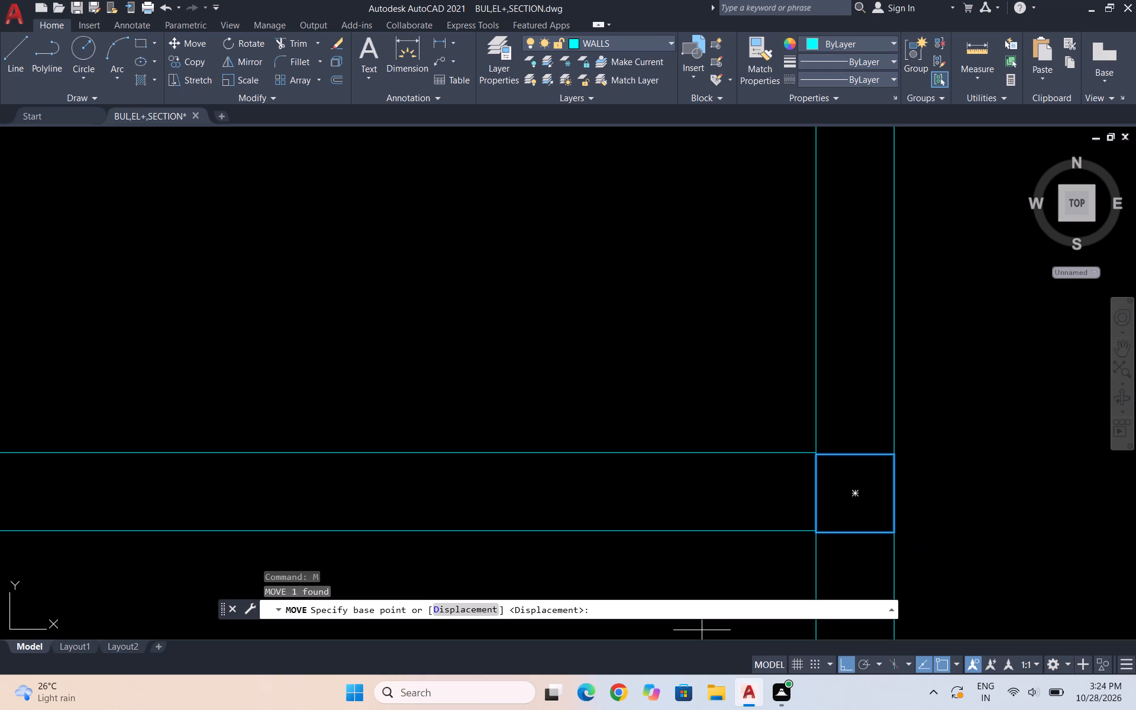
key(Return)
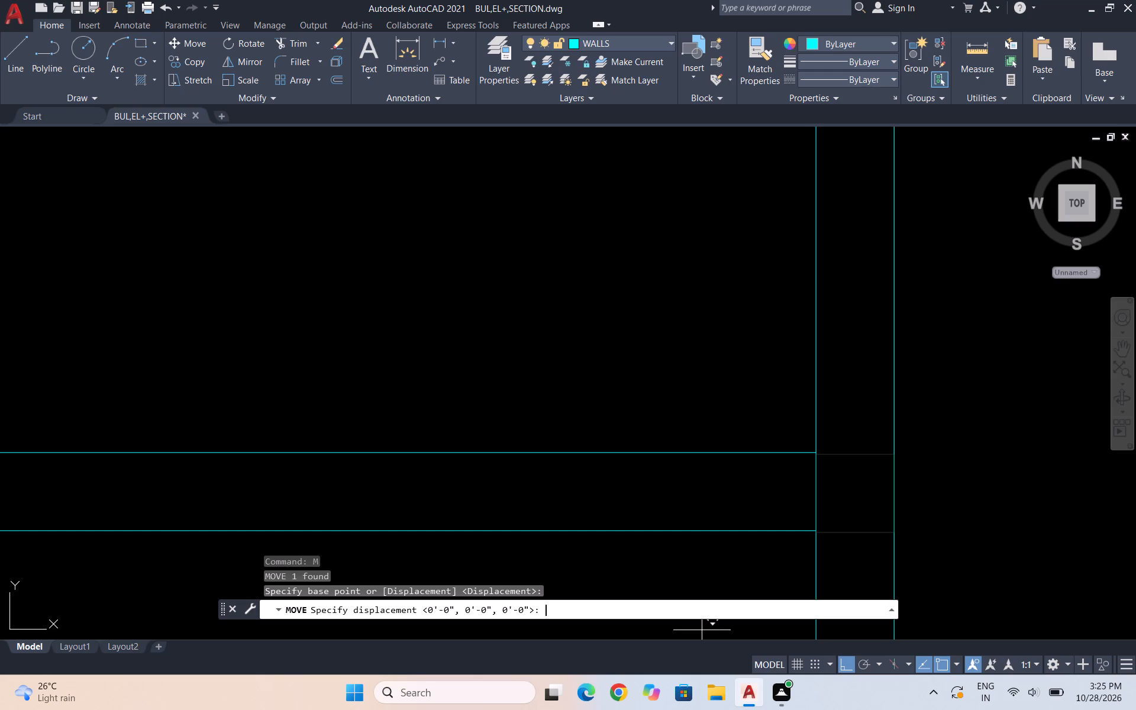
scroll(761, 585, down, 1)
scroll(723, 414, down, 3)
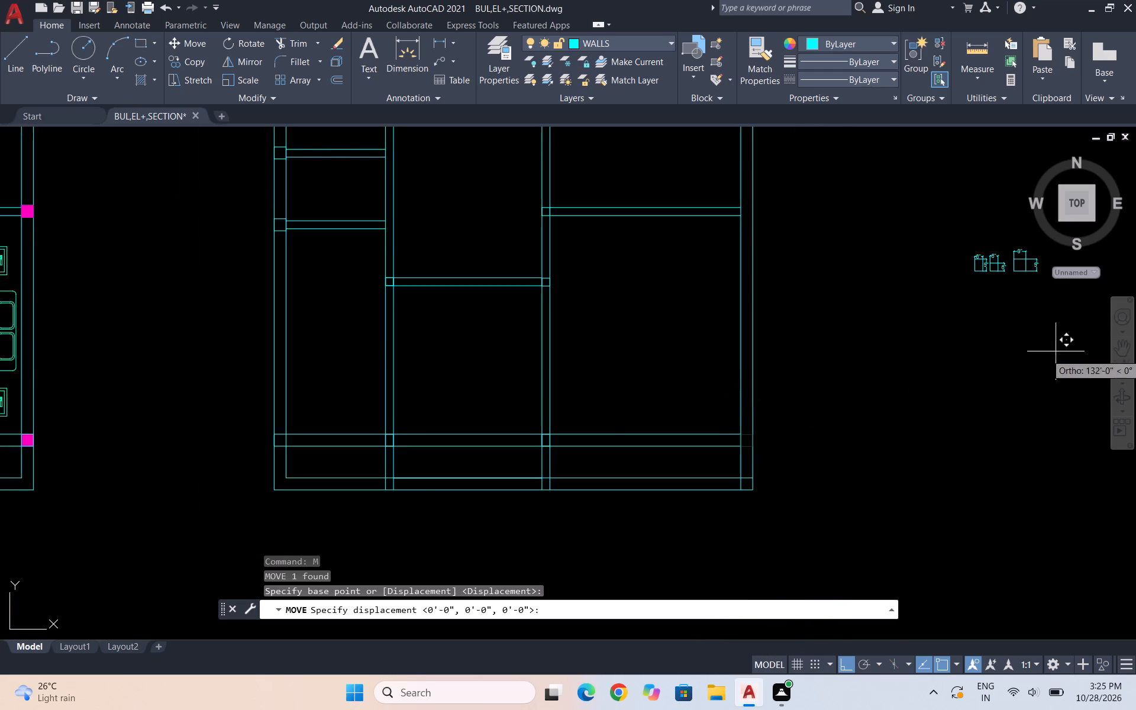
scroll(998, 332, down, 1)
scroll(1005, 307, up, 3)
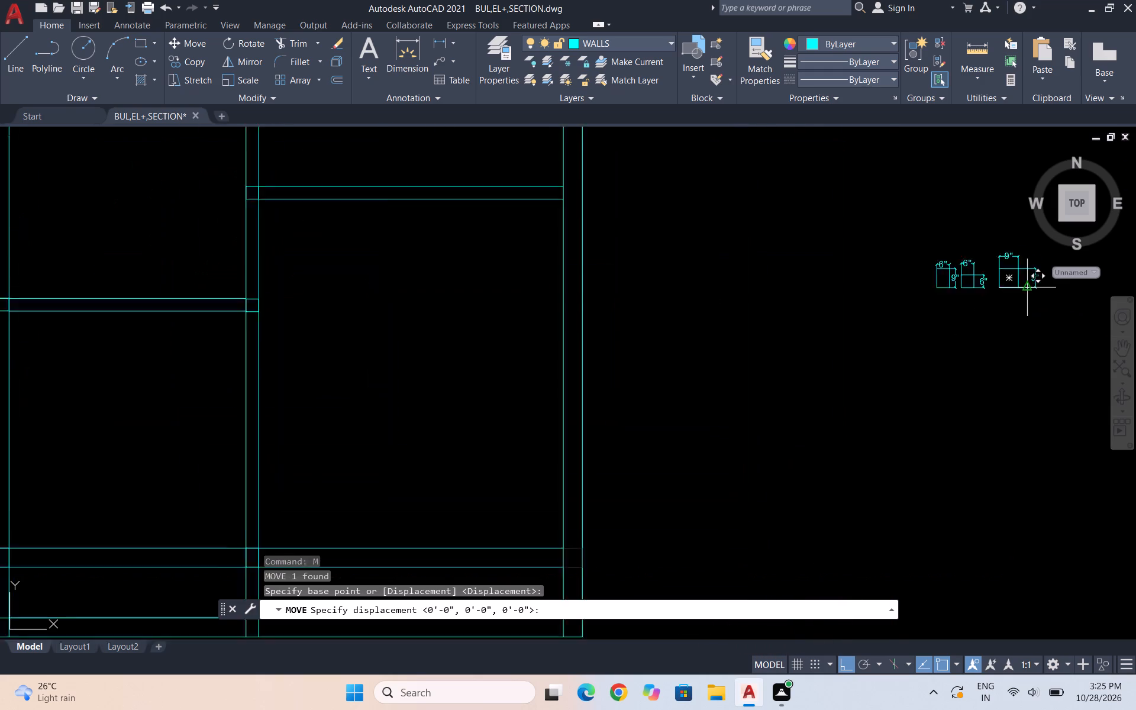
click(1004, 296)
Copy the 9" x 9" column square by its lower-left corner onto the junction of the lower wall and right outer wall.
click(995, 285)
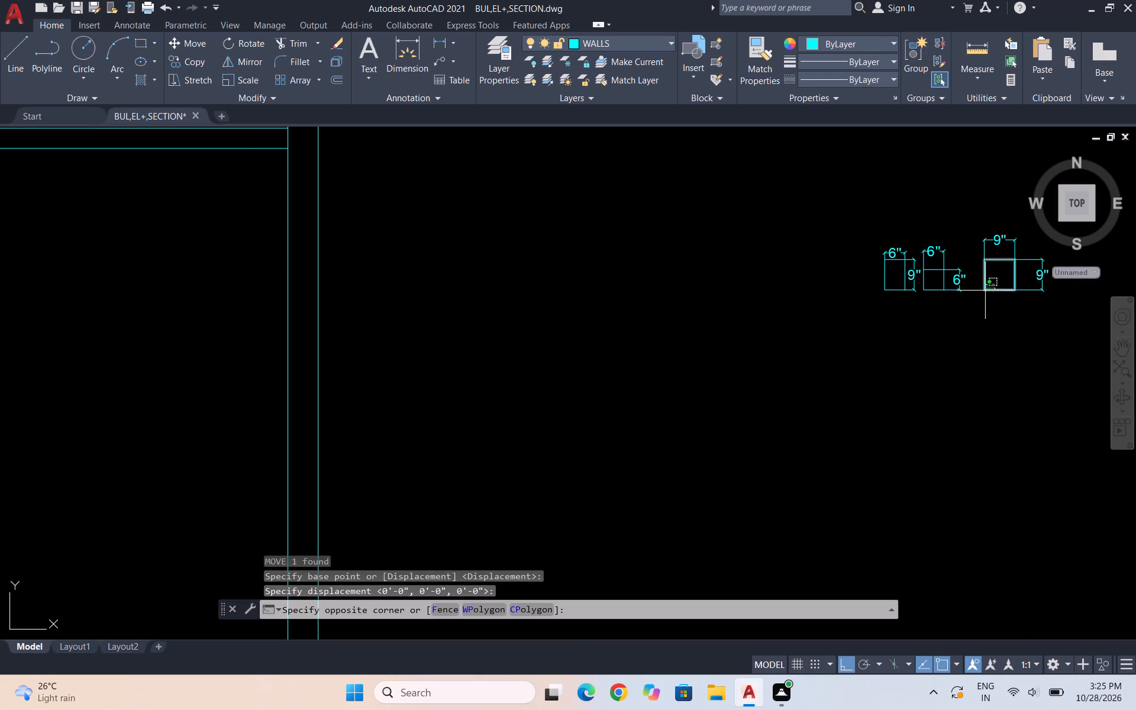
click(984, 291)
key(c)
key(o)
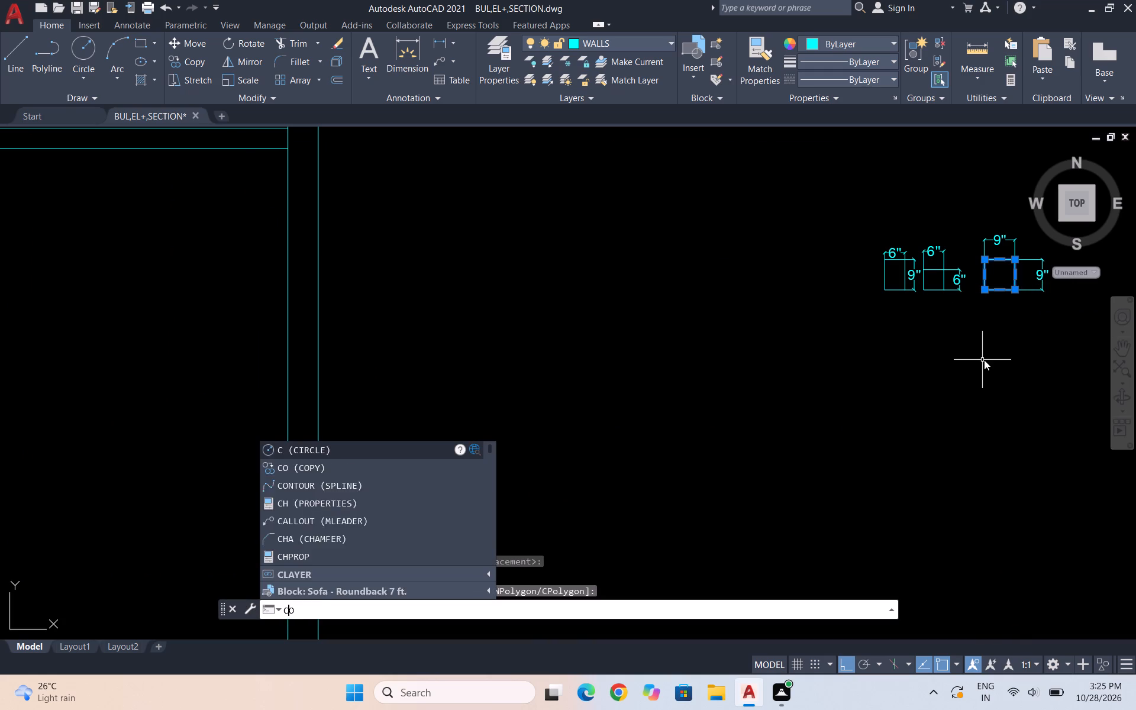
key(Escape)
text(CO)
key(Return)
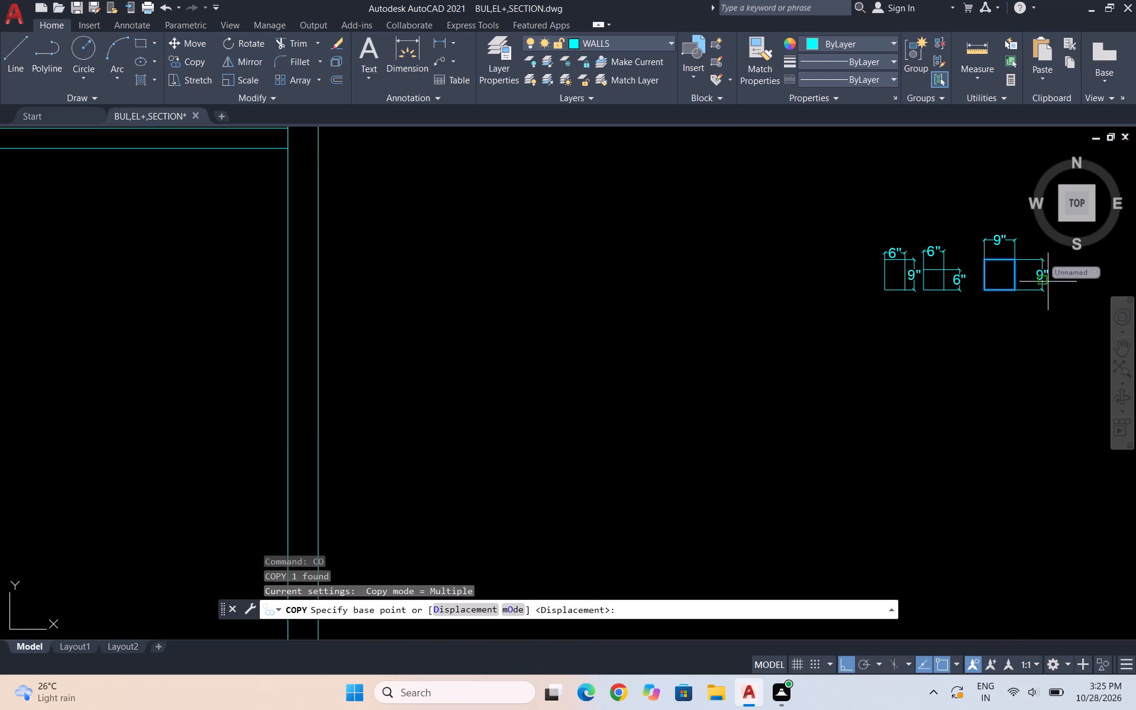
click(984, 293)
scroll(984, 296, down, 3)
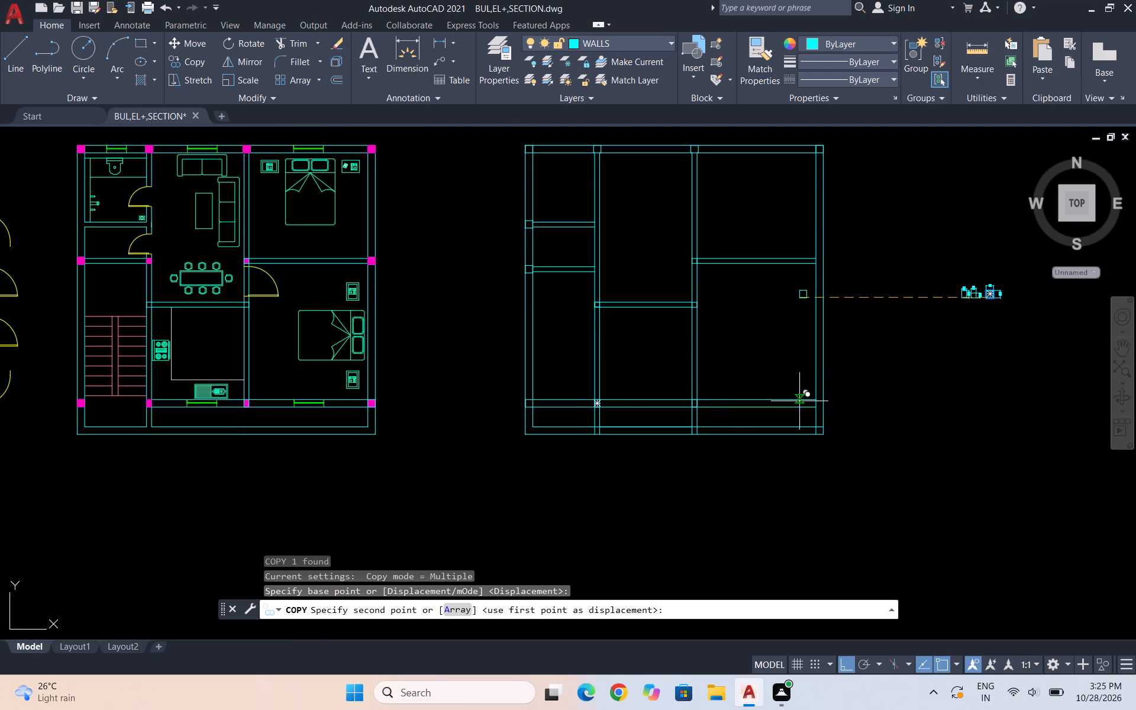
scroll(821, 402, up, 1)
click(812, 416)
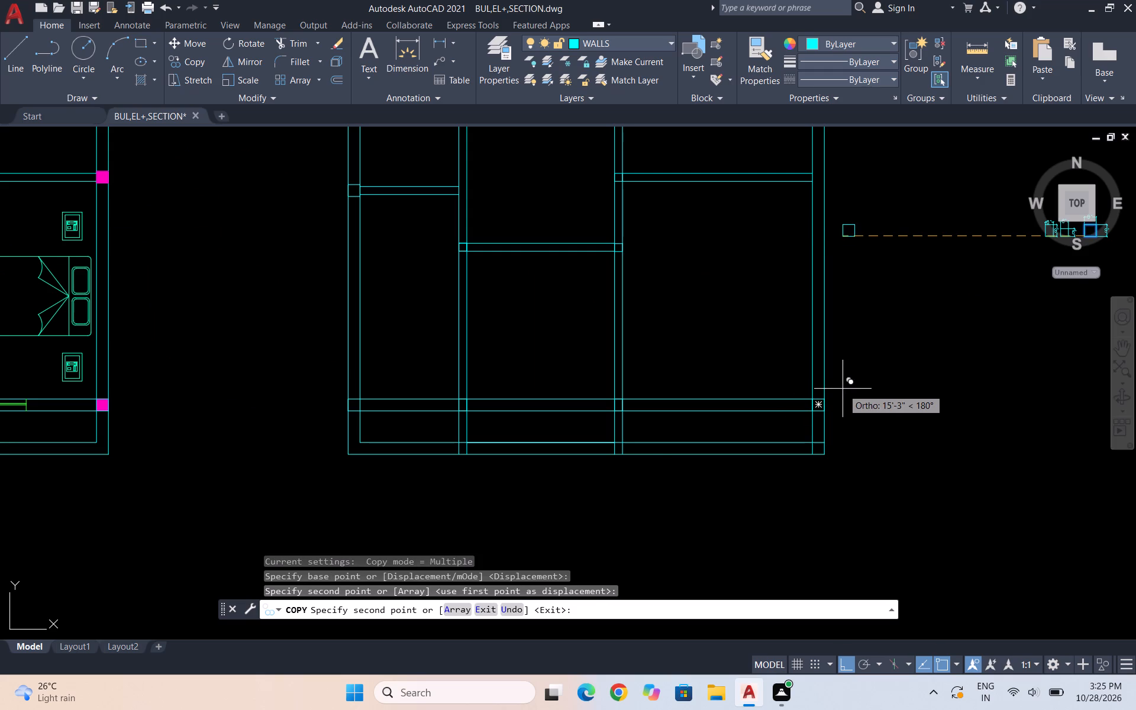
scroll(780, 377, down, 1)
key(Escape)
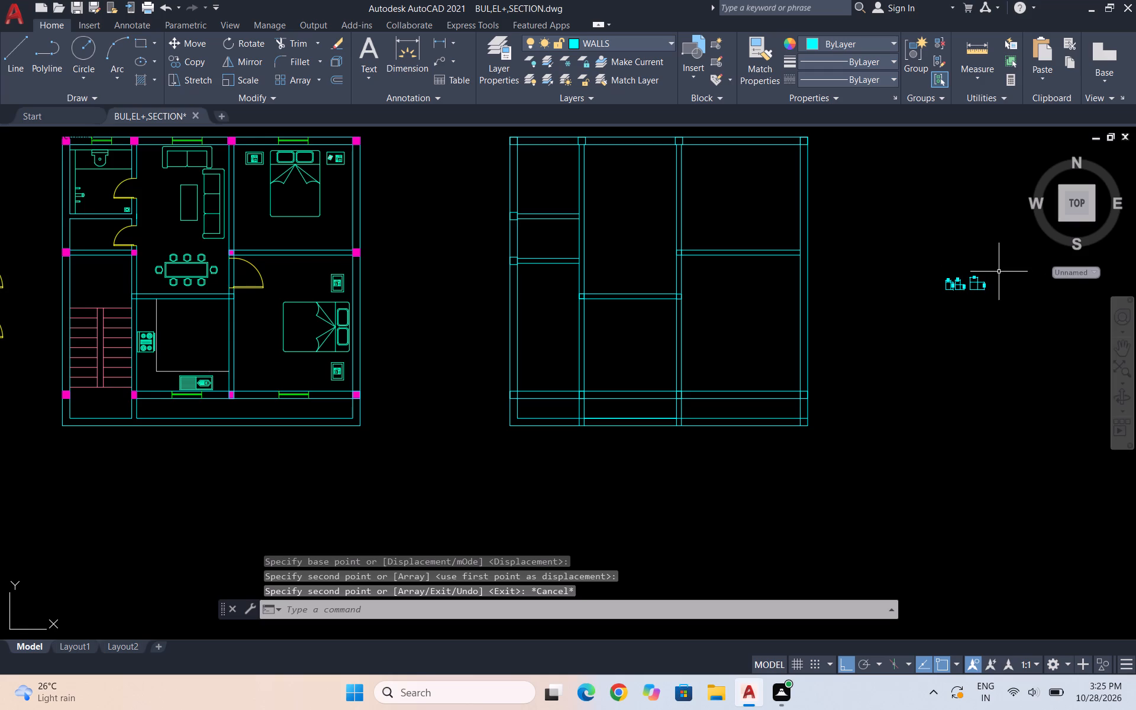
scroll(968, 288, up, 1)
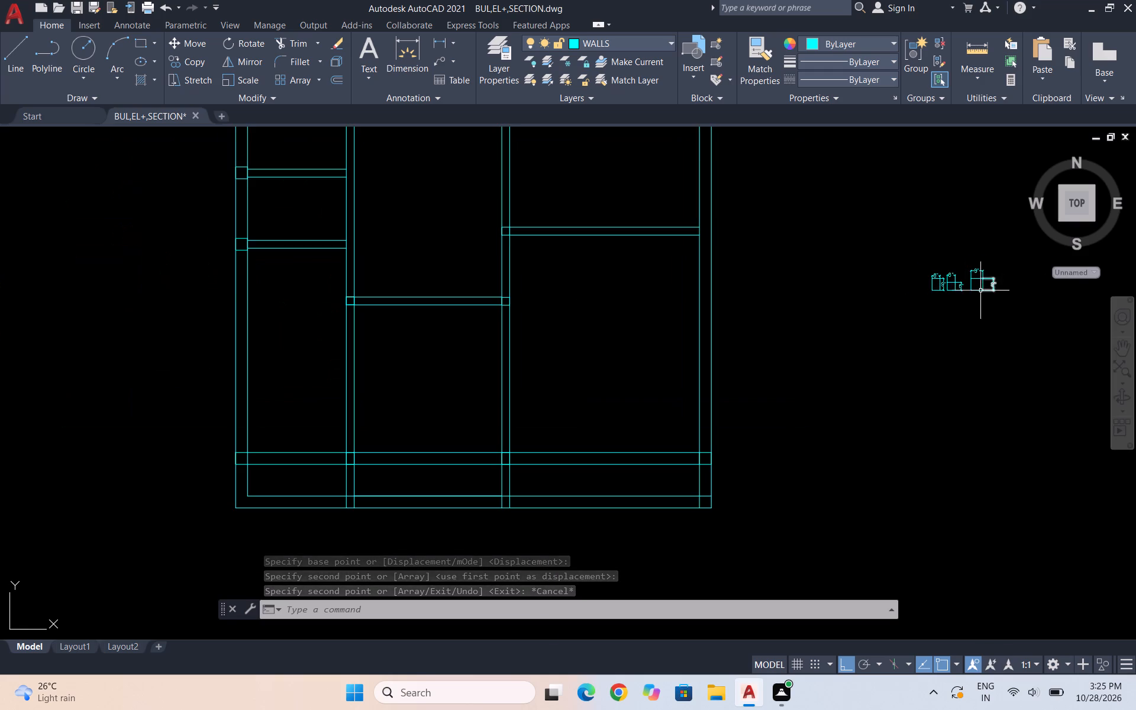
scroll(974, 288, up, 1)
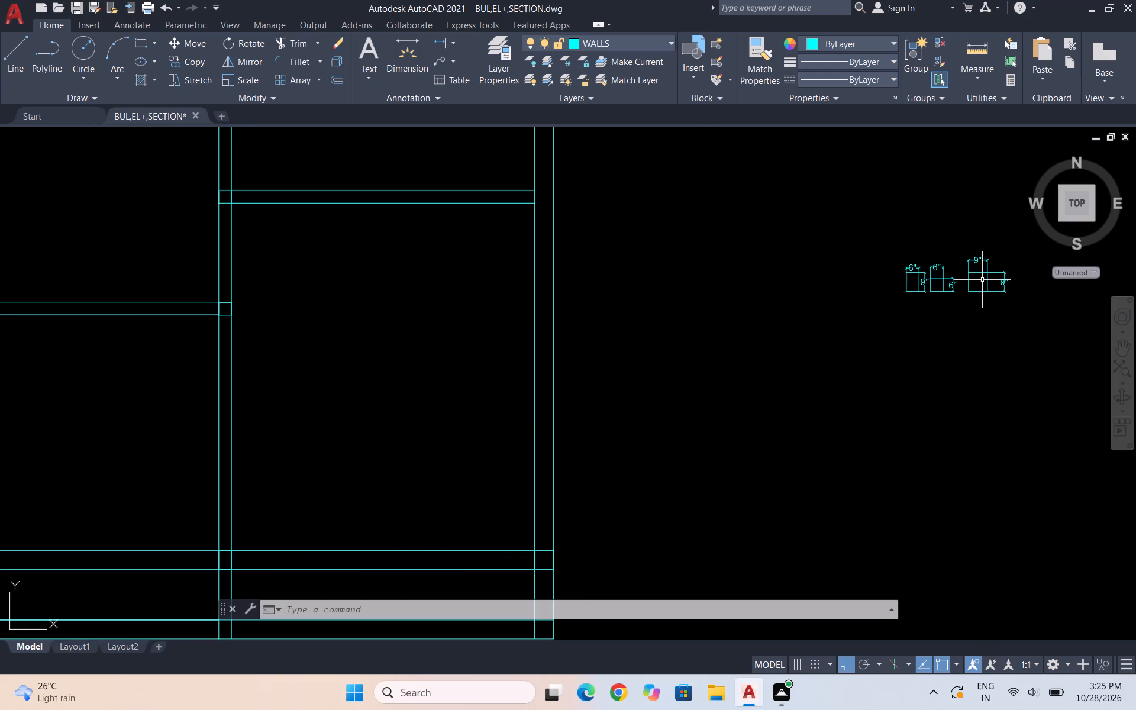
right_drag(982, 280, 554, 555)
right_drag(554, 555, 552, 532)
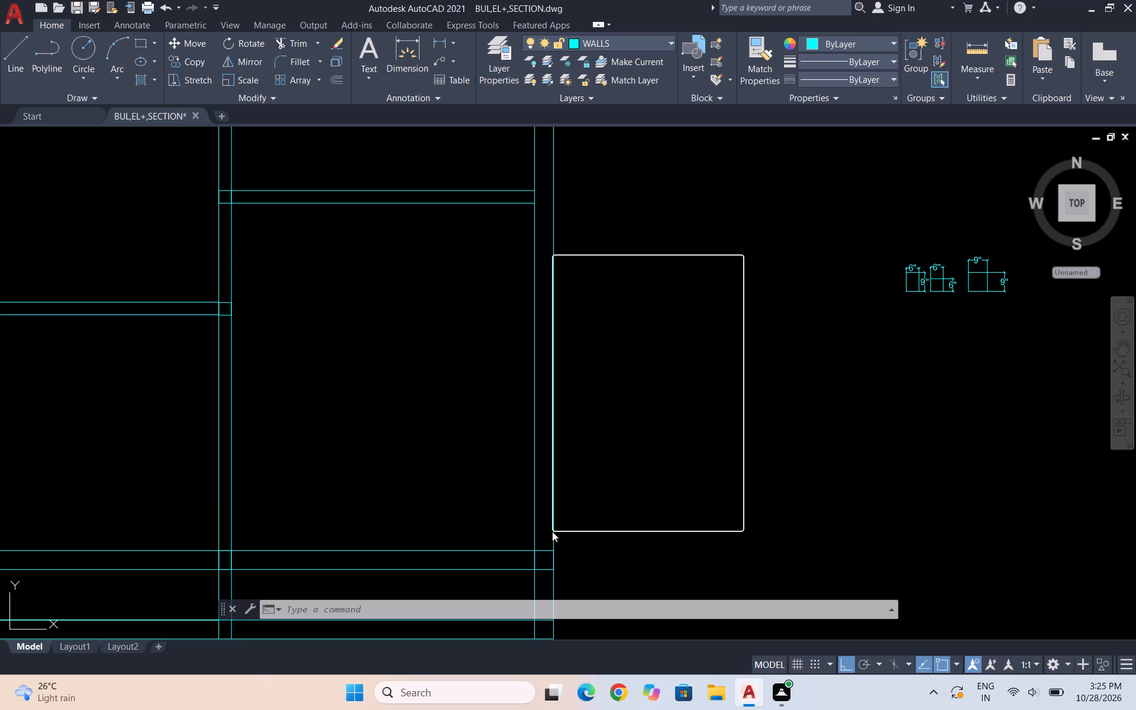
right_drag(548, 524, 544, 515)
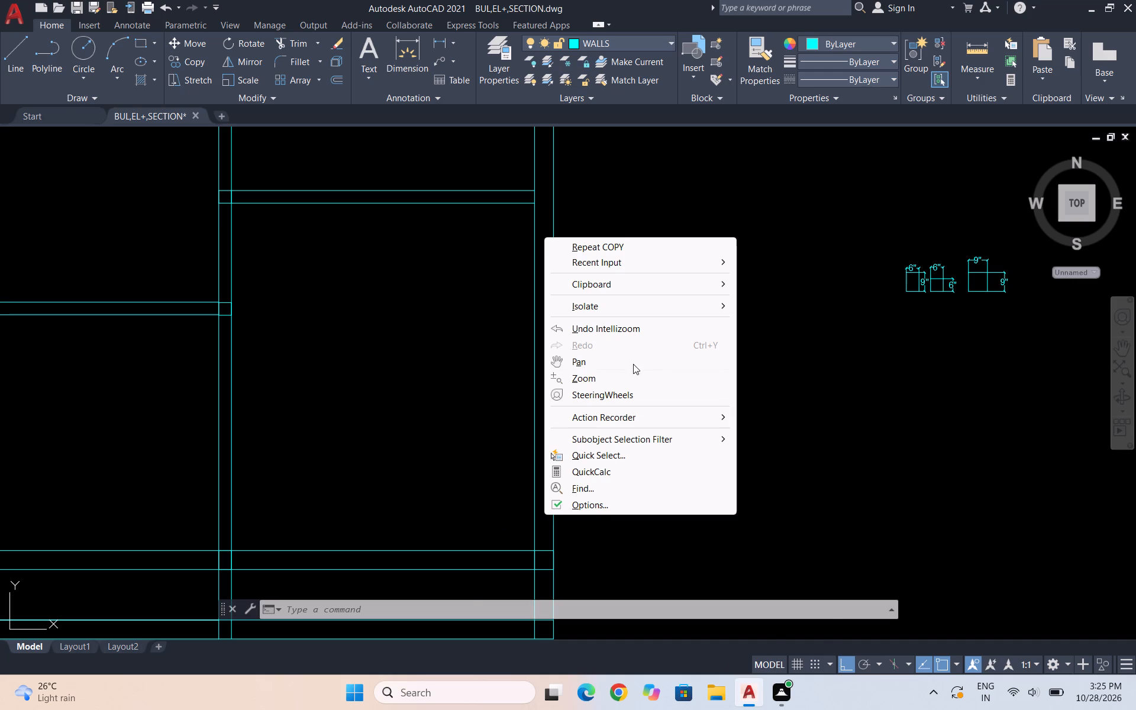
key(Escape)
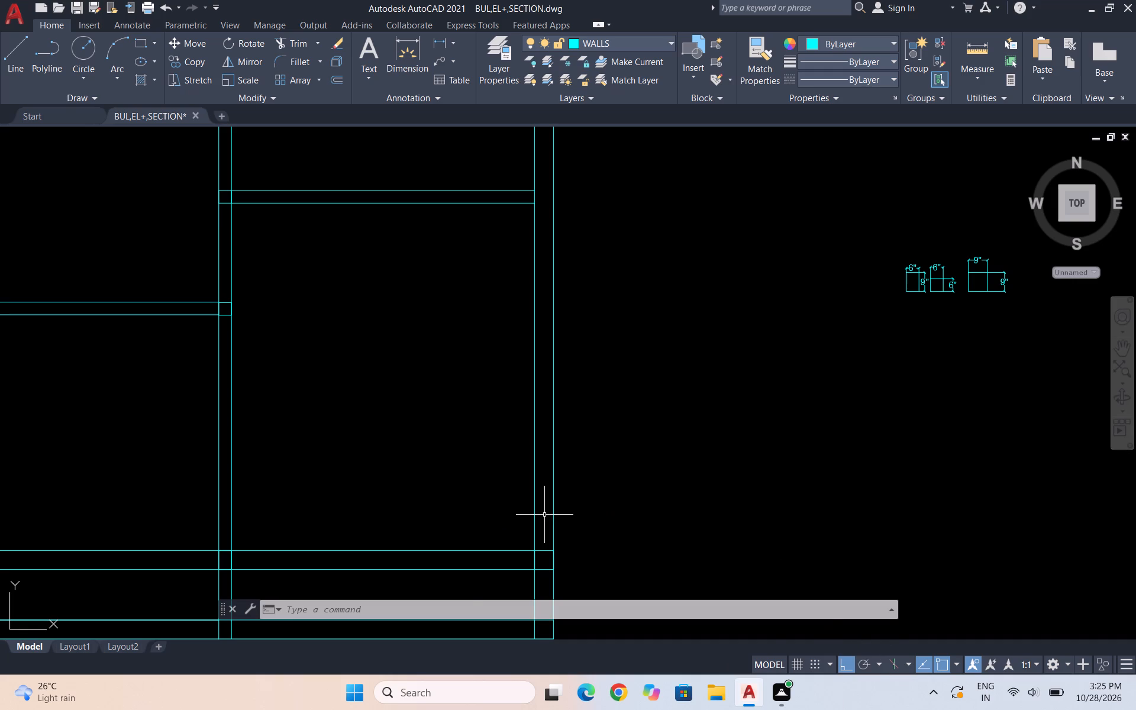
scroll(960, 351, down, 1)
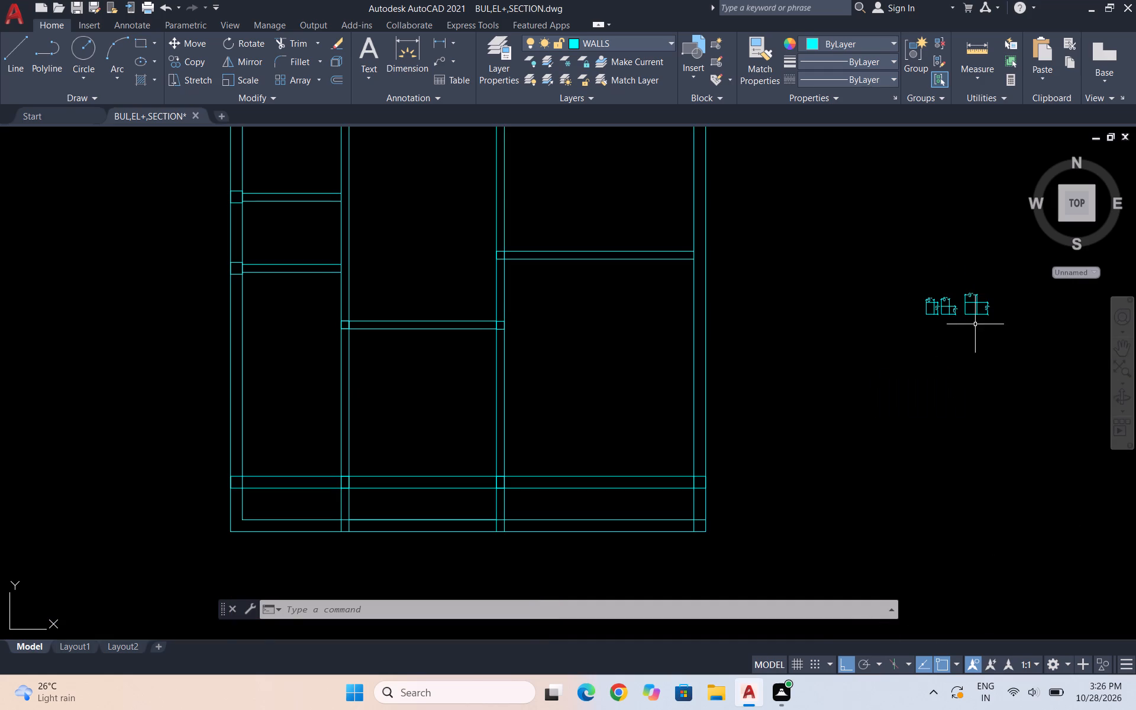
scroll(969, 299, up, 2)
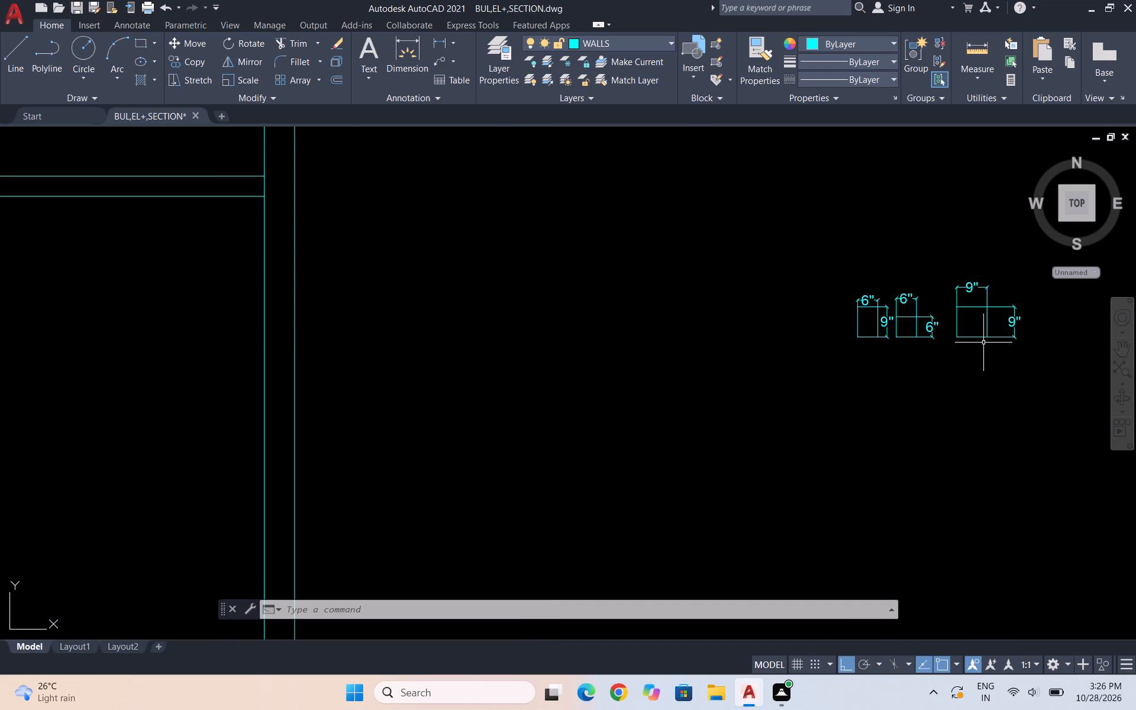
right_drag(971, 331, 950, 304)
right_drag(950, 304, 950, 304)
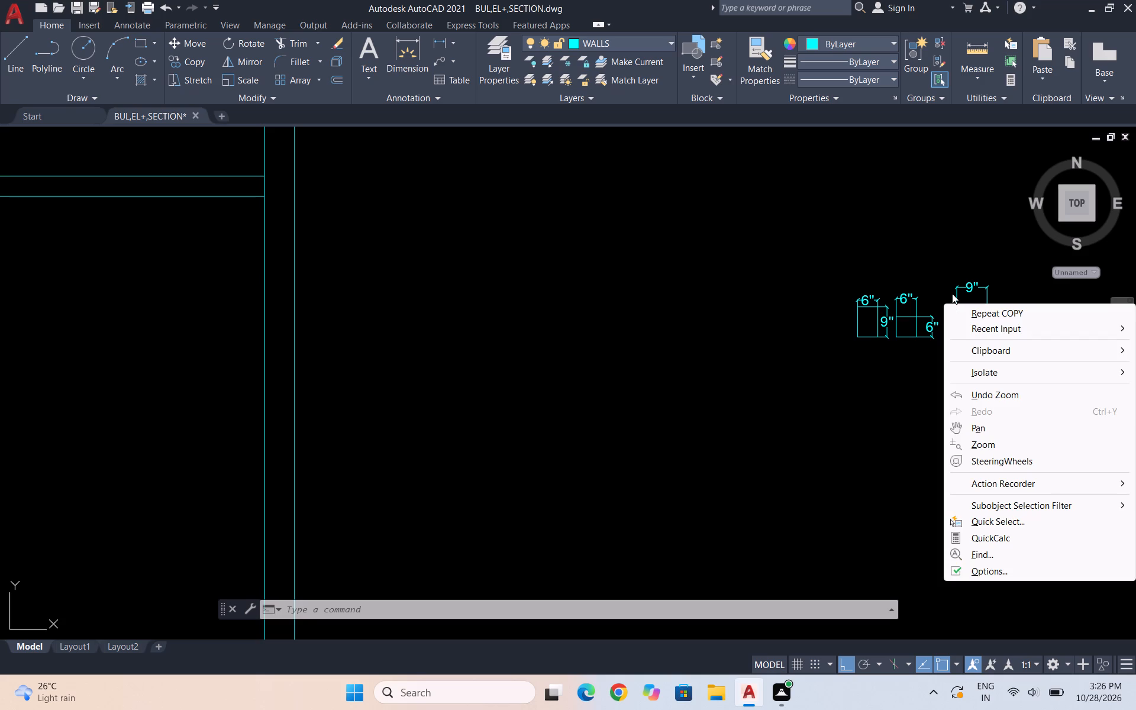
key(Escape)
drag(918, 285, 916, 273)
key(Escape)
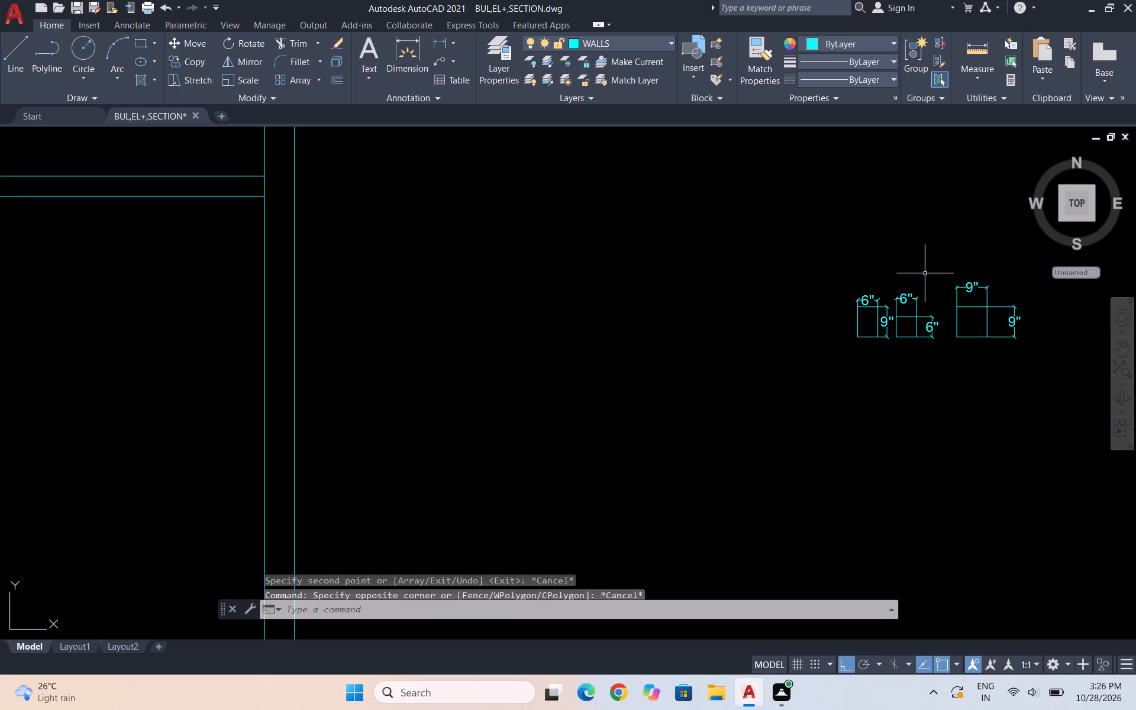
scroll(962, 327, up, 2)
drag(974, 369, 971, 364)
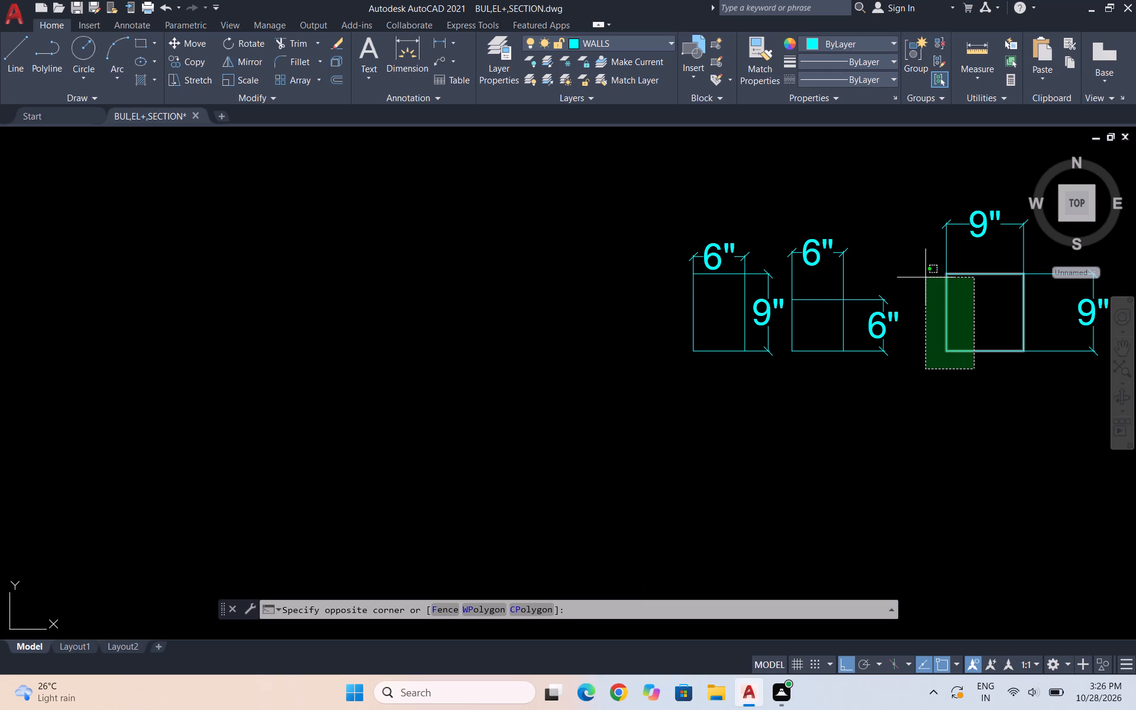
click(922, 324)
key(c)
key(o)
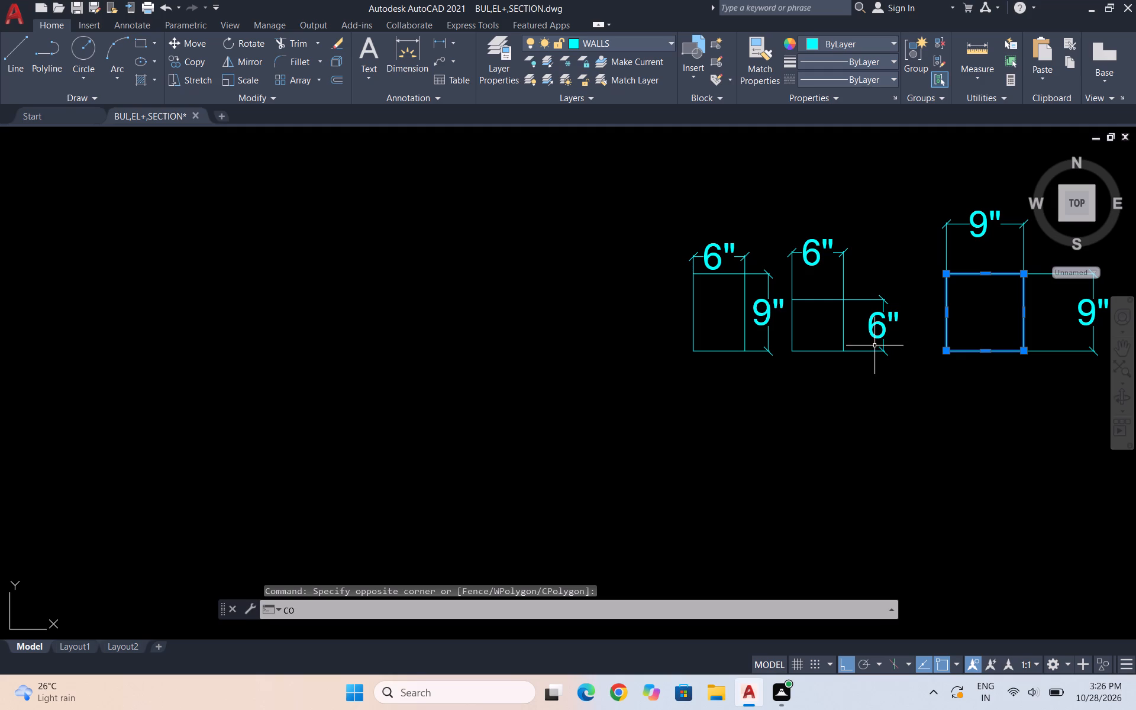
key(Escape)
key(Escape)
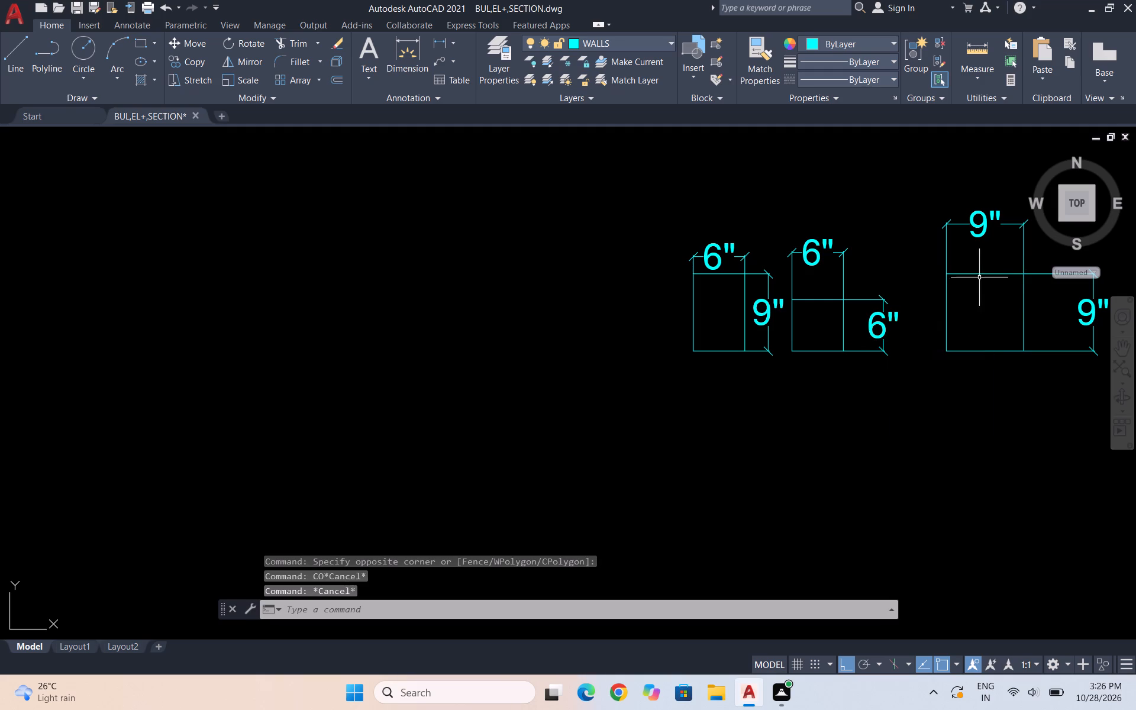
Copy the 9" x 9" column square by its lower-left corner, with Ortho off, onto the right outer wall where the right-hand rooms' dividing wall meets it.
click(987, 347)
click(922, 277)
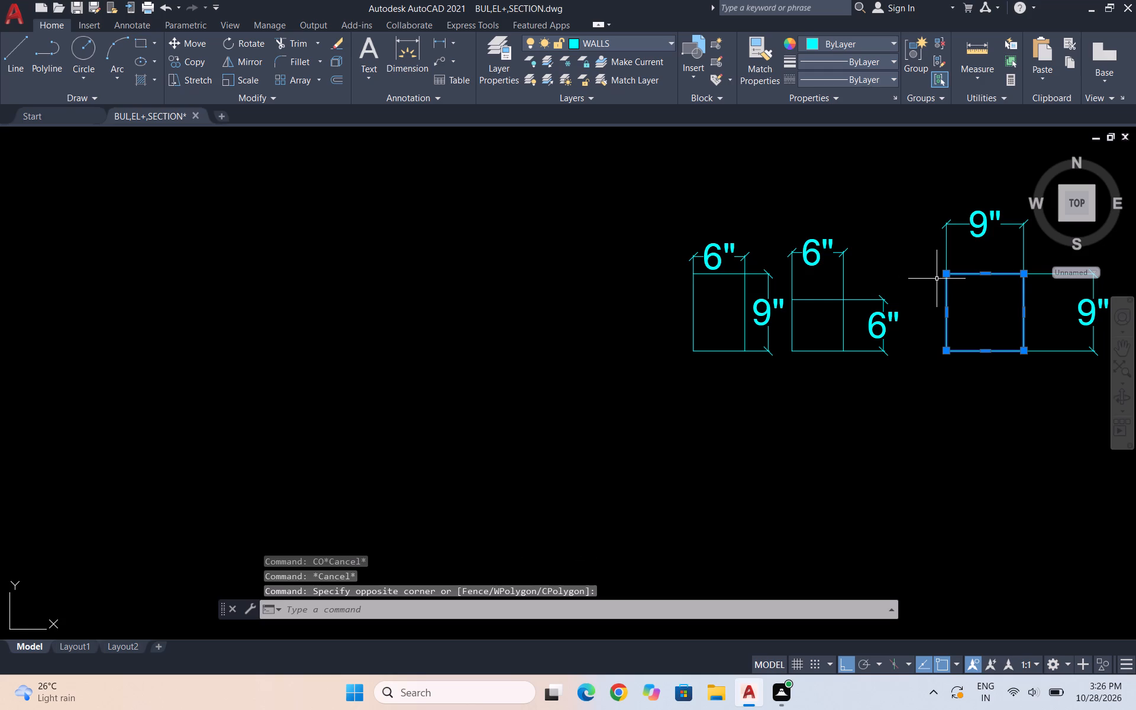
text(CO)
key(Return)
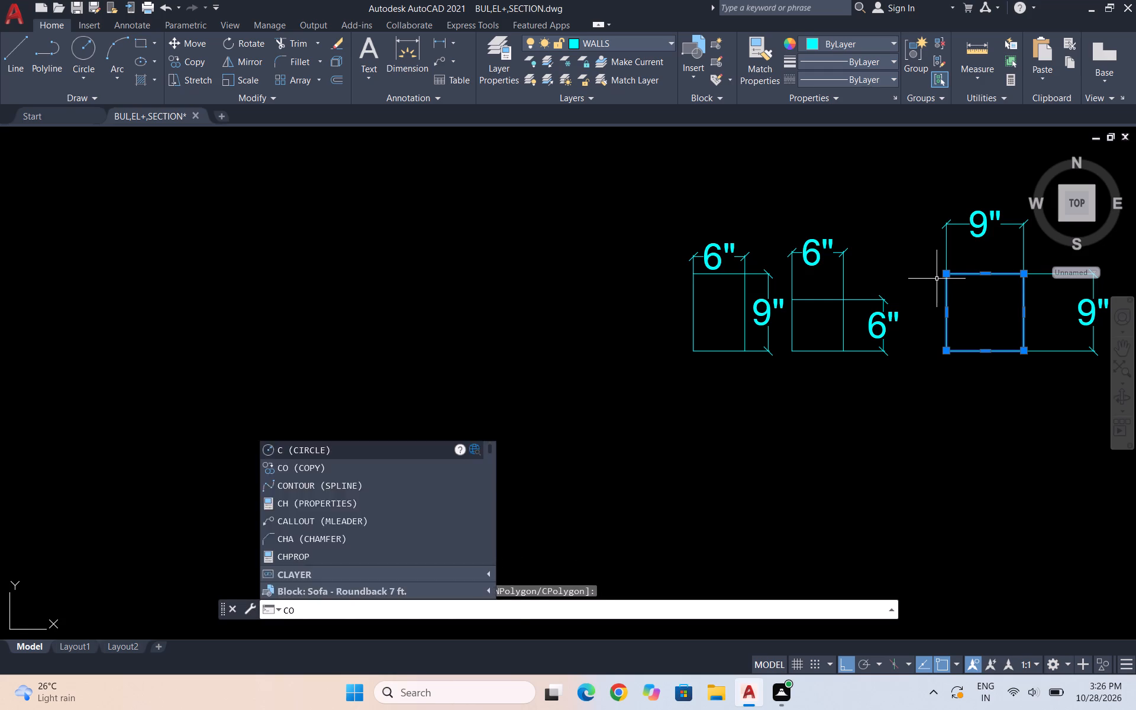
click(946, 353)
scroll(930, 346, down, 3)
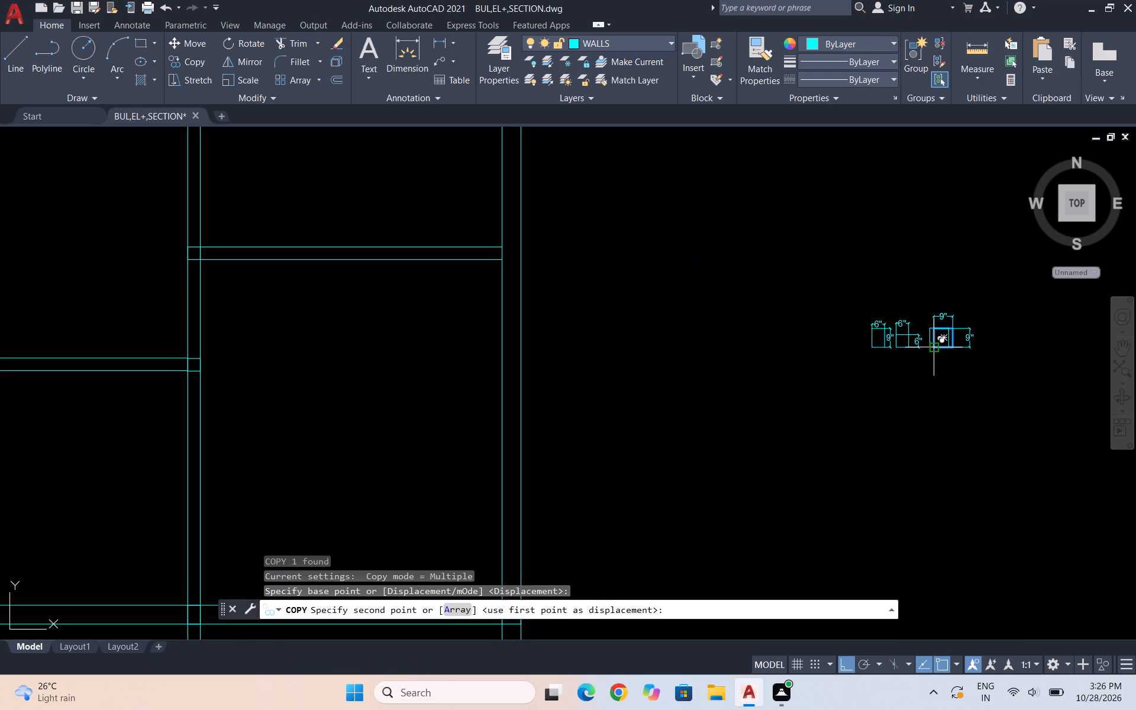
scroll(650, 389, down, 2)
scroll(616, 374, up, 1)
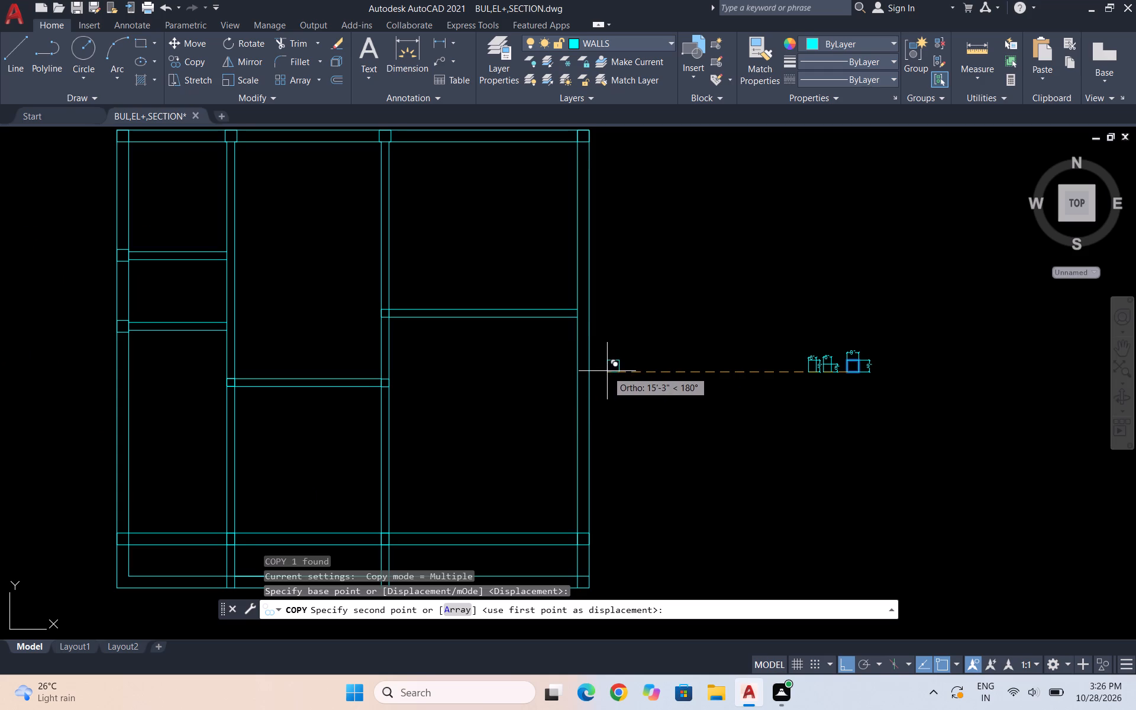
scroll(588, 308, up, 2)
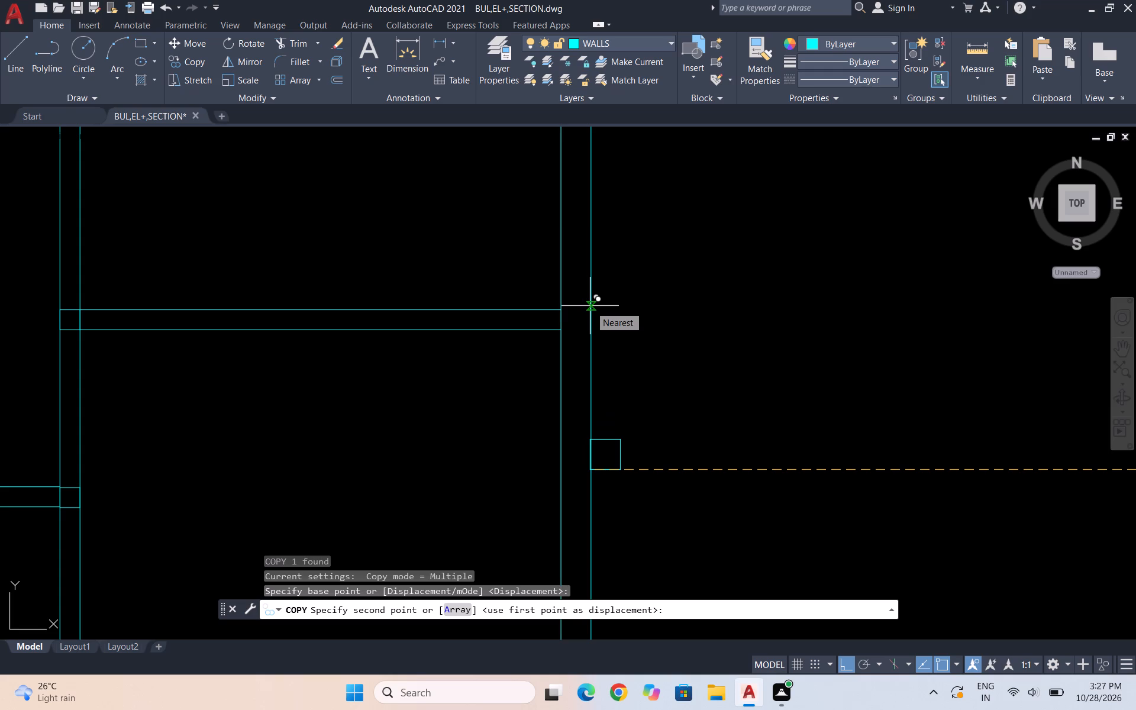
key(F8)
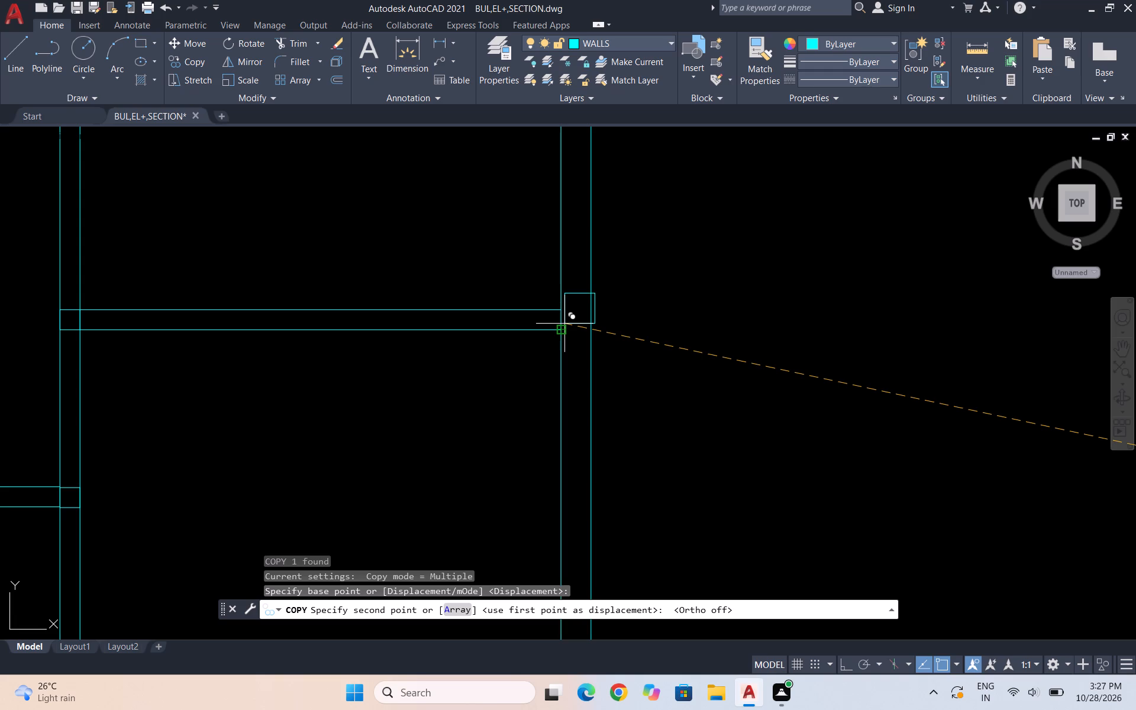
scroll(561, 333, up, 1)
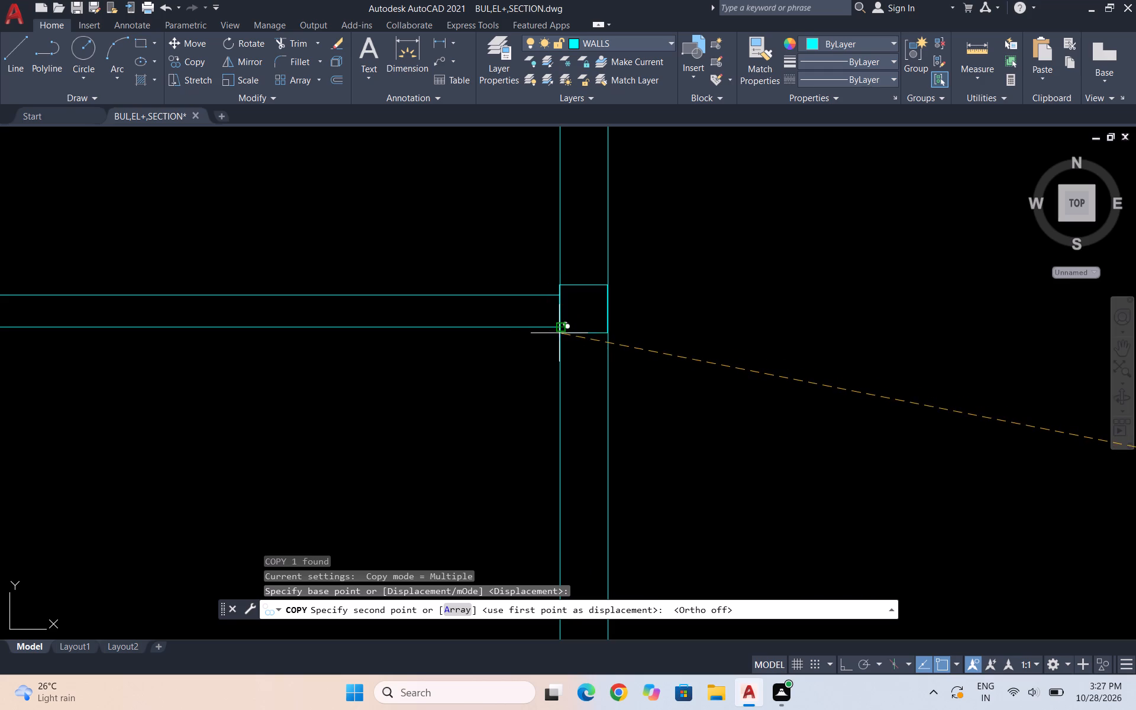
click(559, 335)
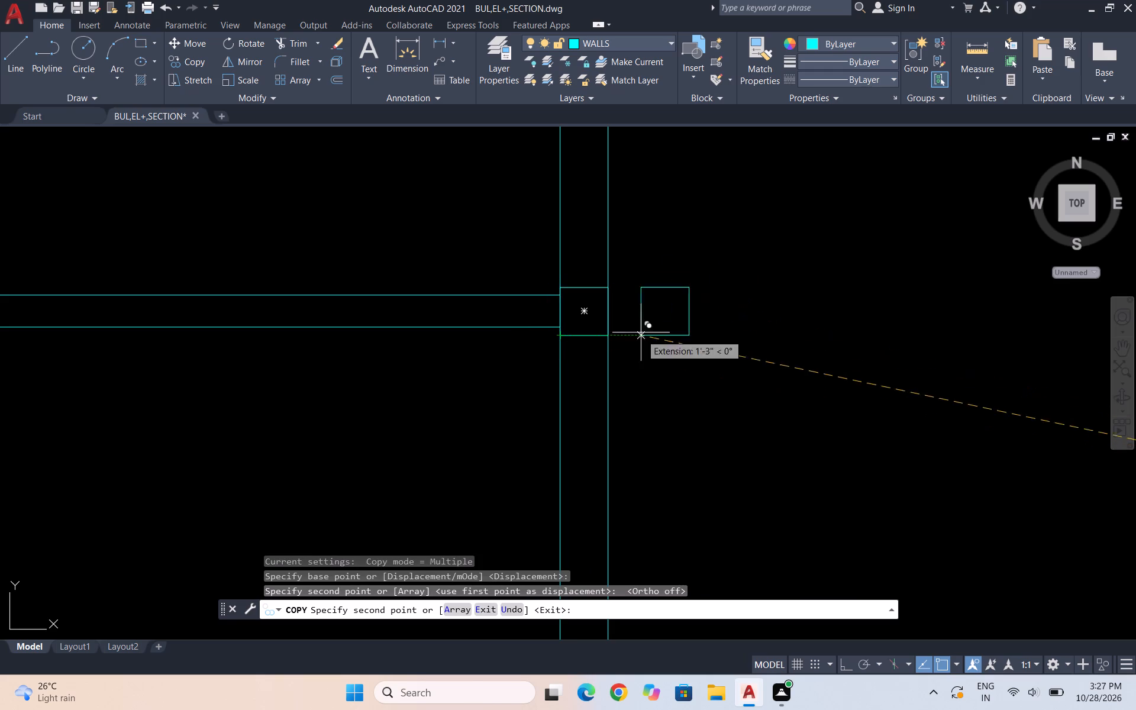
key(Escape)
scroll(647, 310, down, 5)
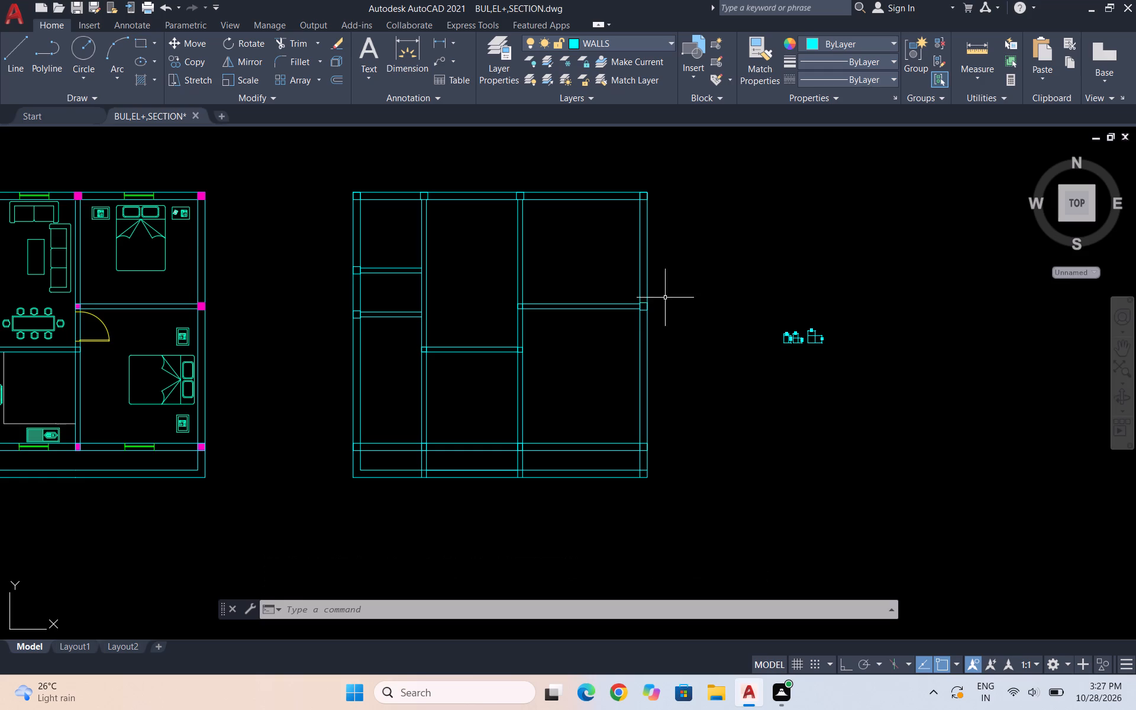
key(Escape)
scroll(815, 352, up, 1)
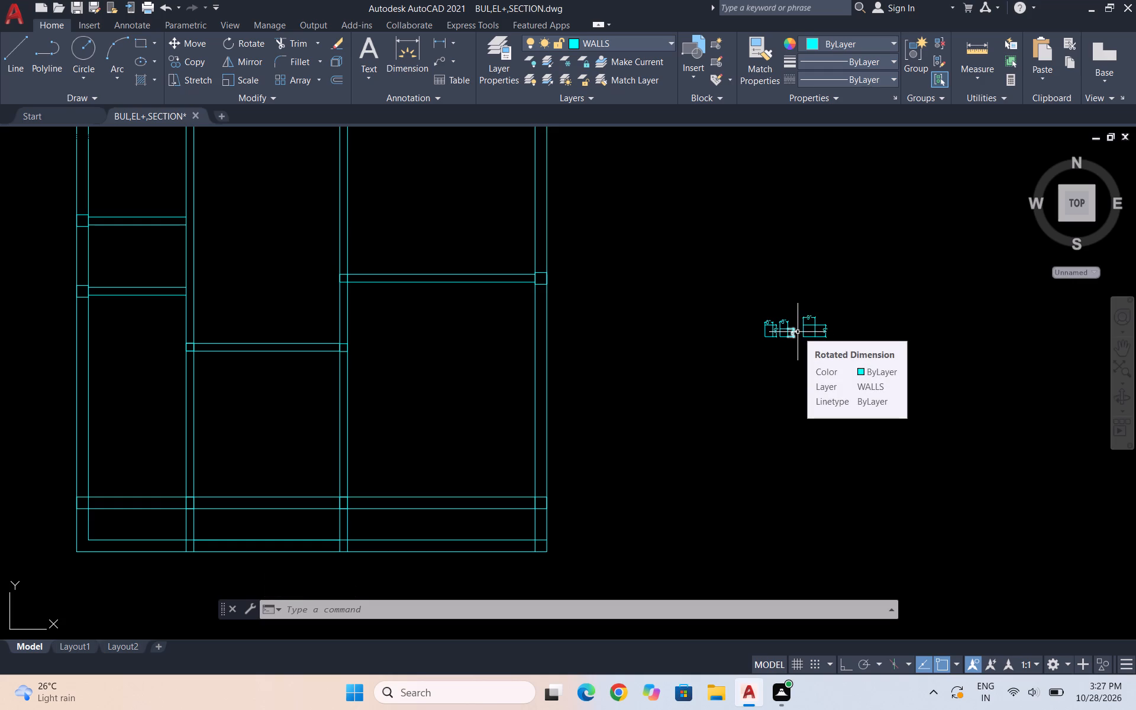
key(Escape)
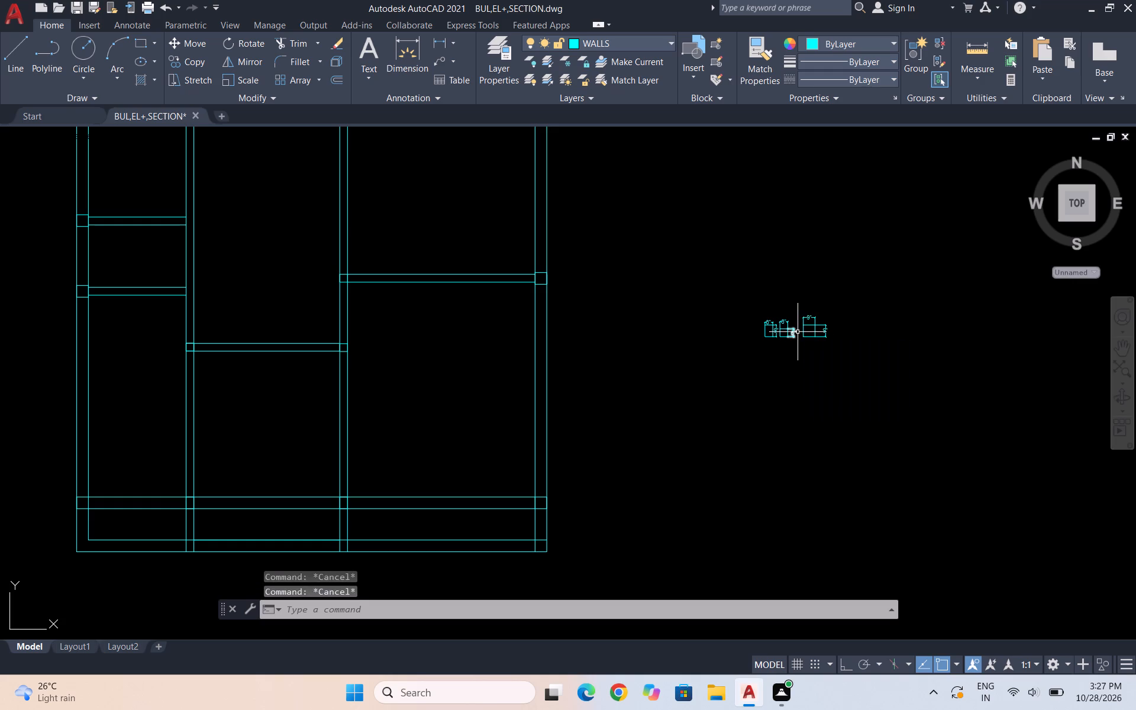
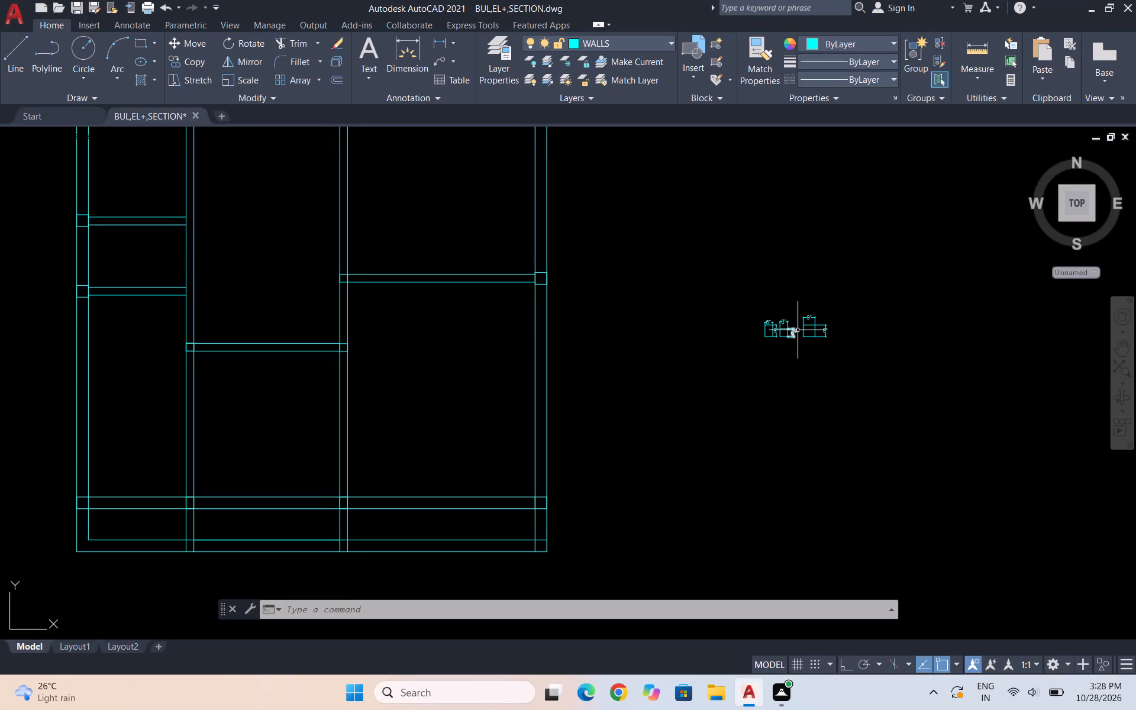
Draw a line extending the upper face of the right-hand rooms' dividing wall across the middle room to the left interior wall's far face.
scroll(789, 344, down, 1)
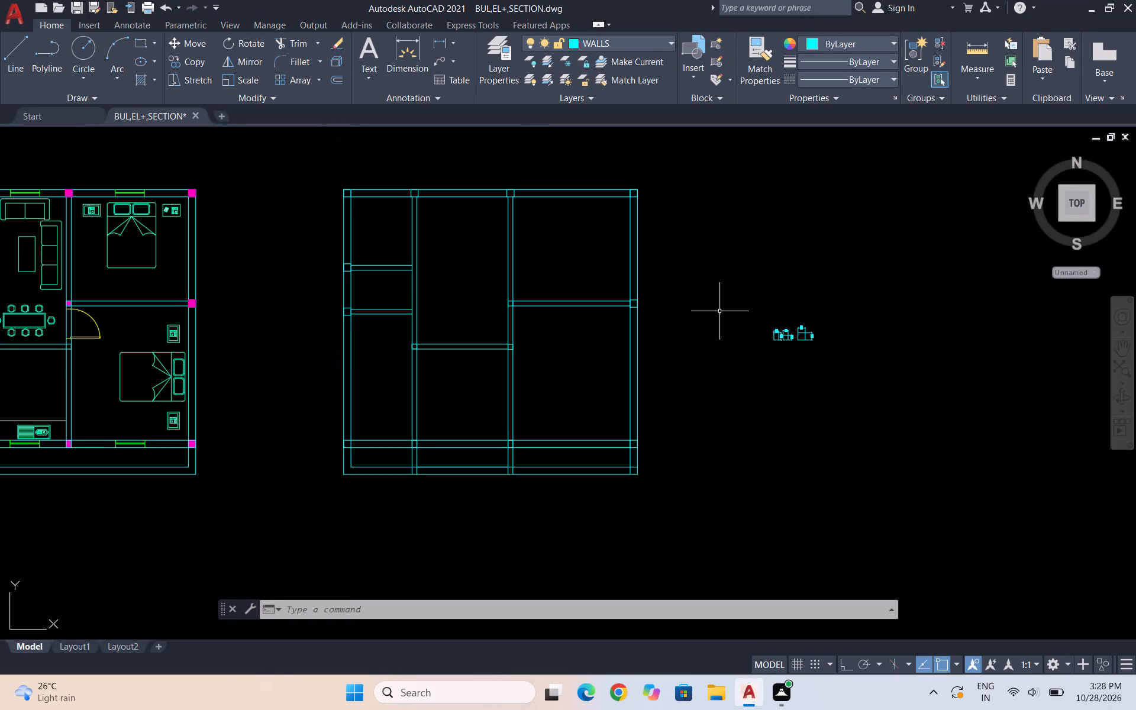
key(Escape)
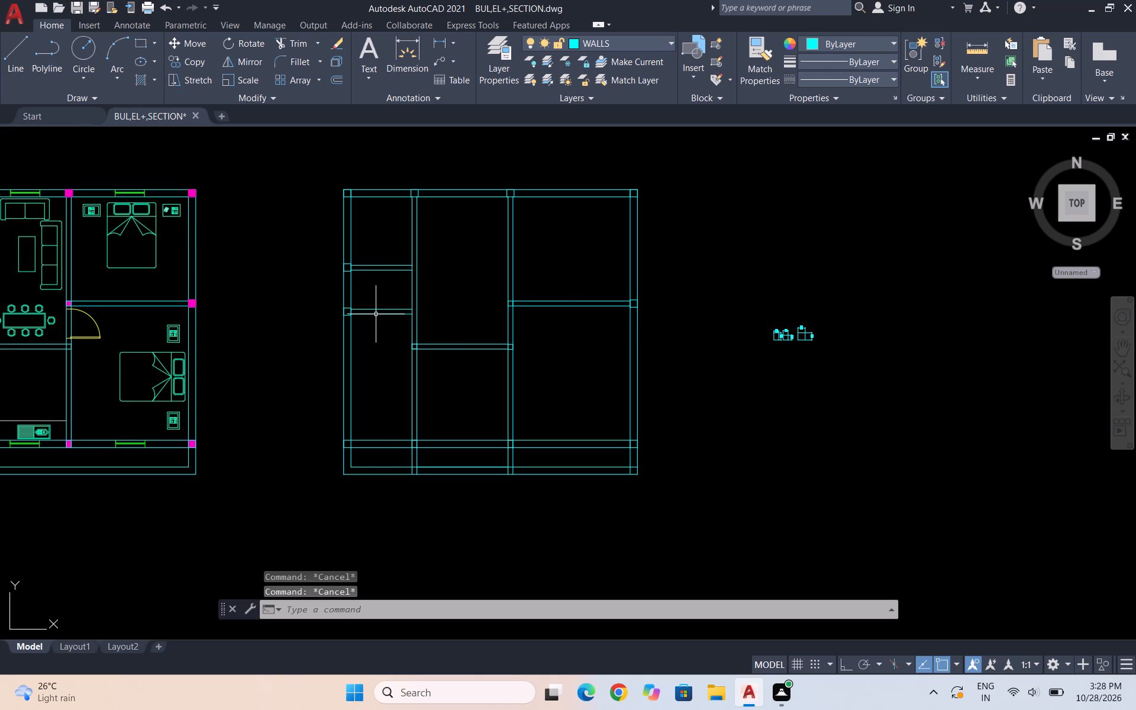
scroll(373, 312, up, 1)
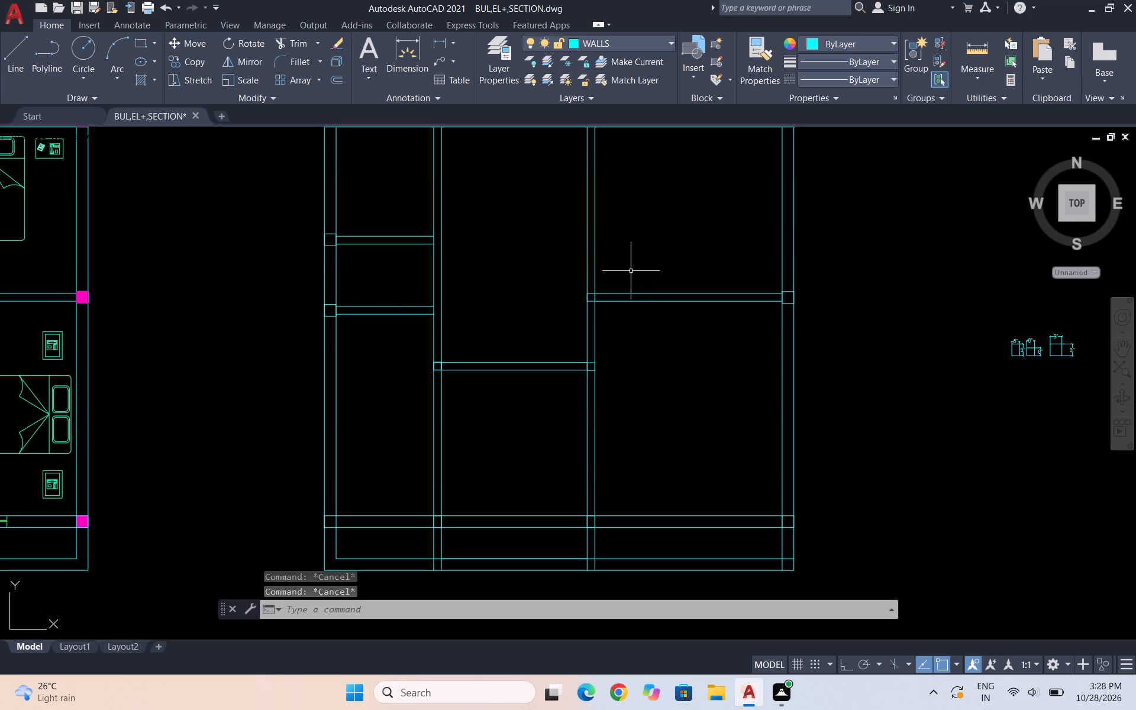
key(l)
key(Return)
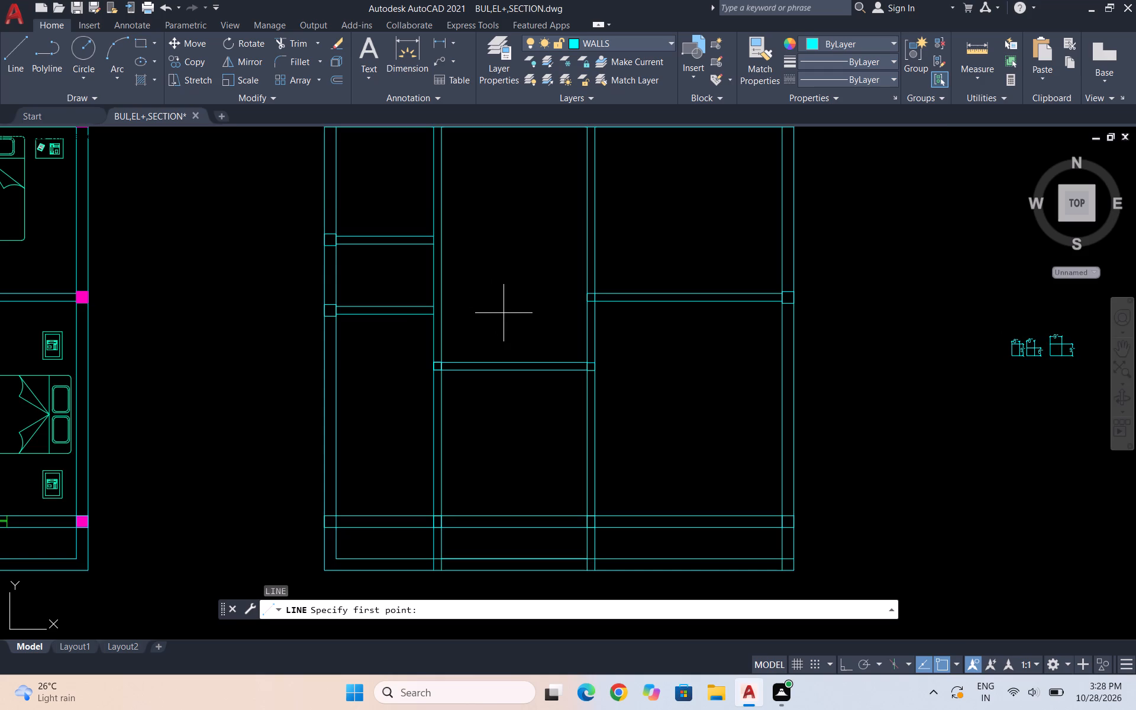
scroll(505, 313, up, 1)
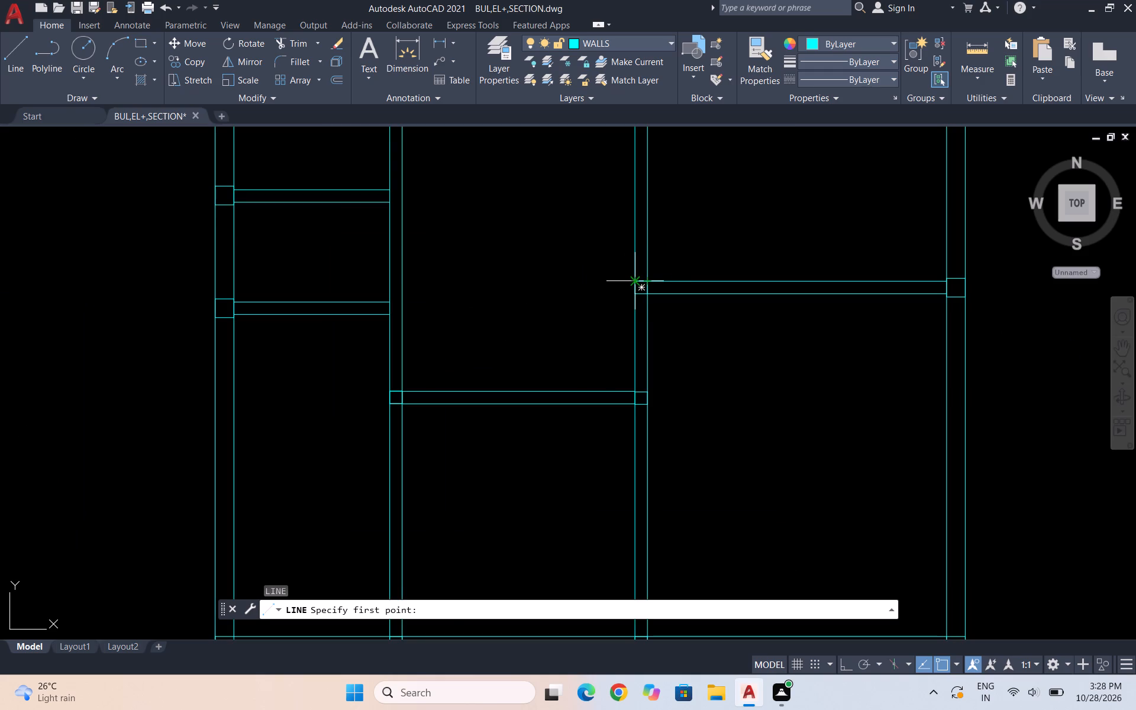
click(634, 278)
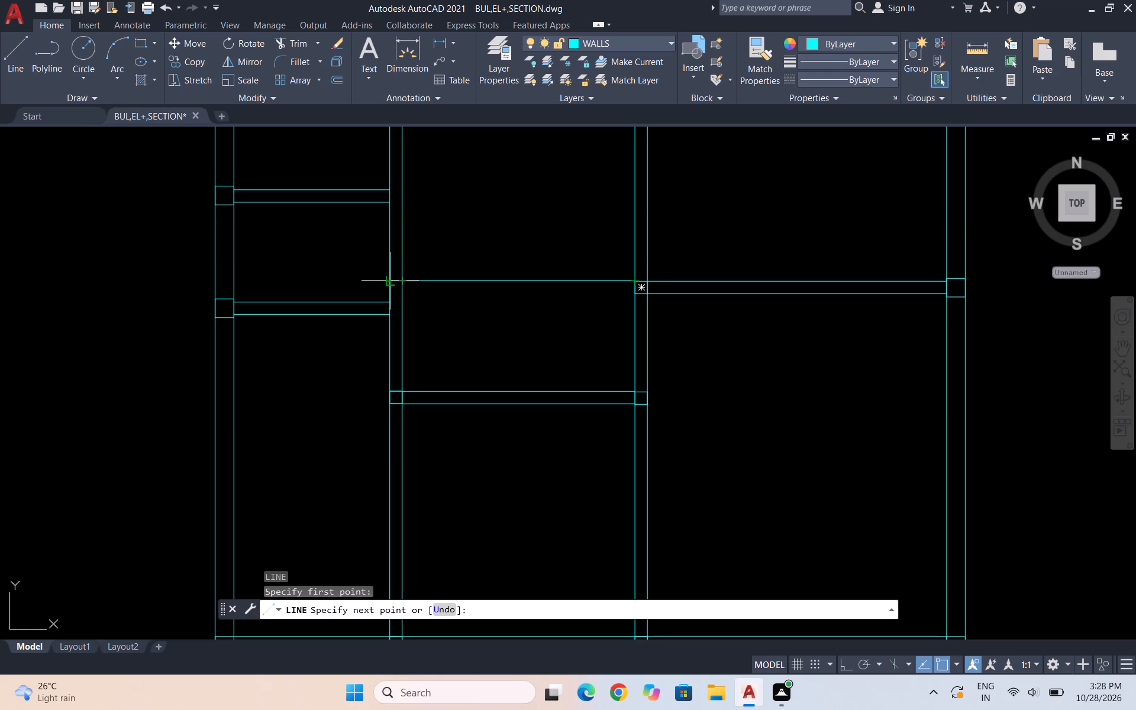
click(388, 280)
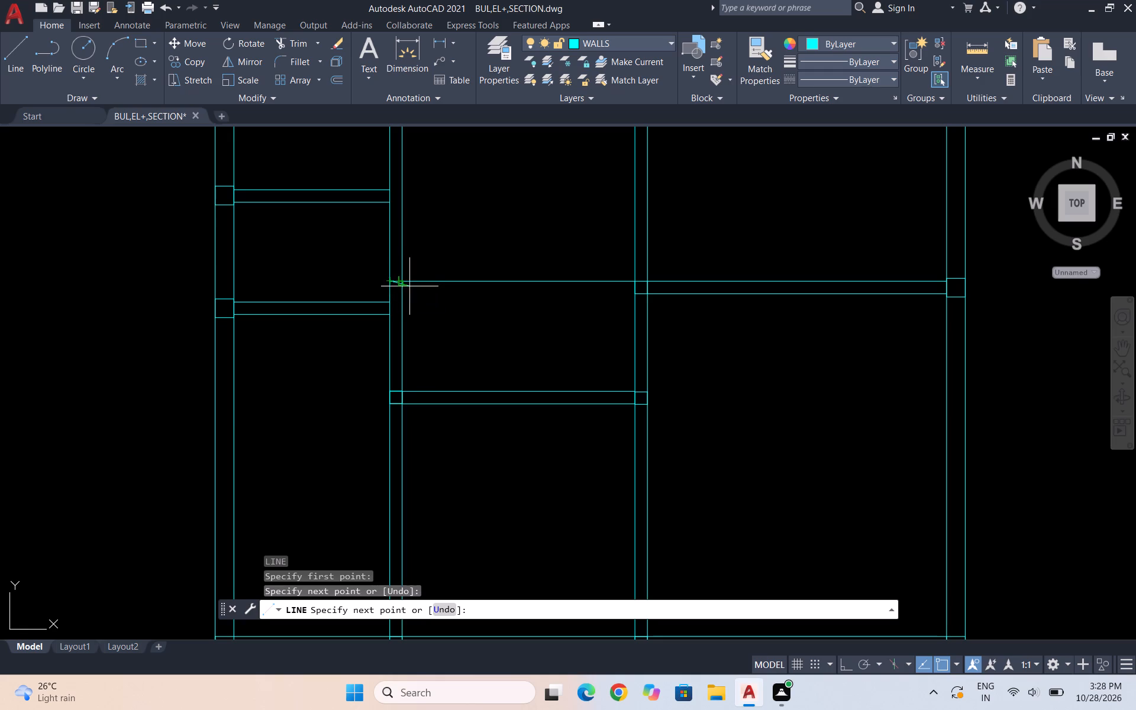
key(Escape)
Offset the new line across the middle room 6" downward to form the wall's lower face.
key(o)
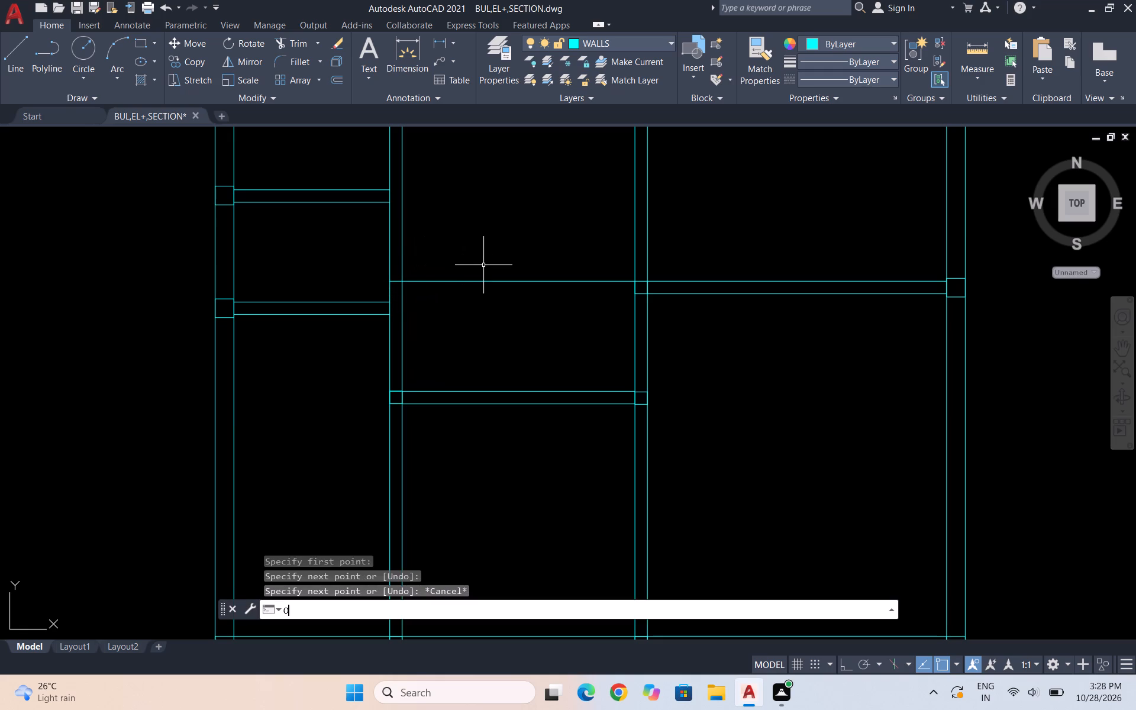
key(Return)
key(6)
key(shift+quotedbl)
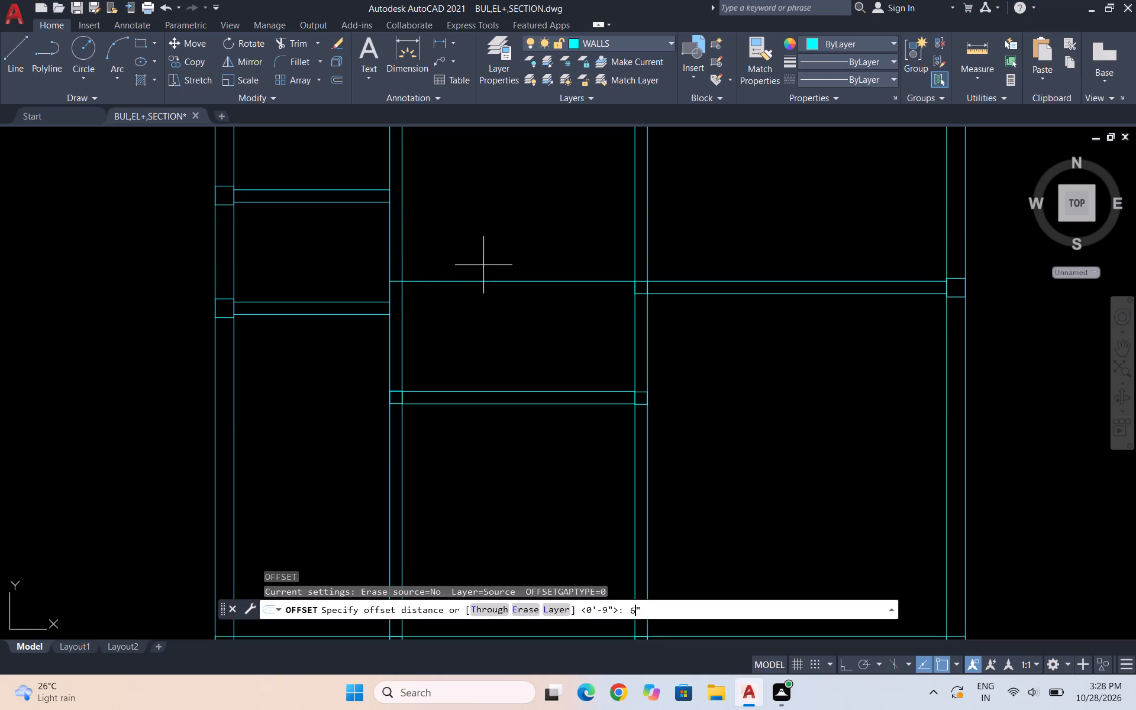
key(Return)
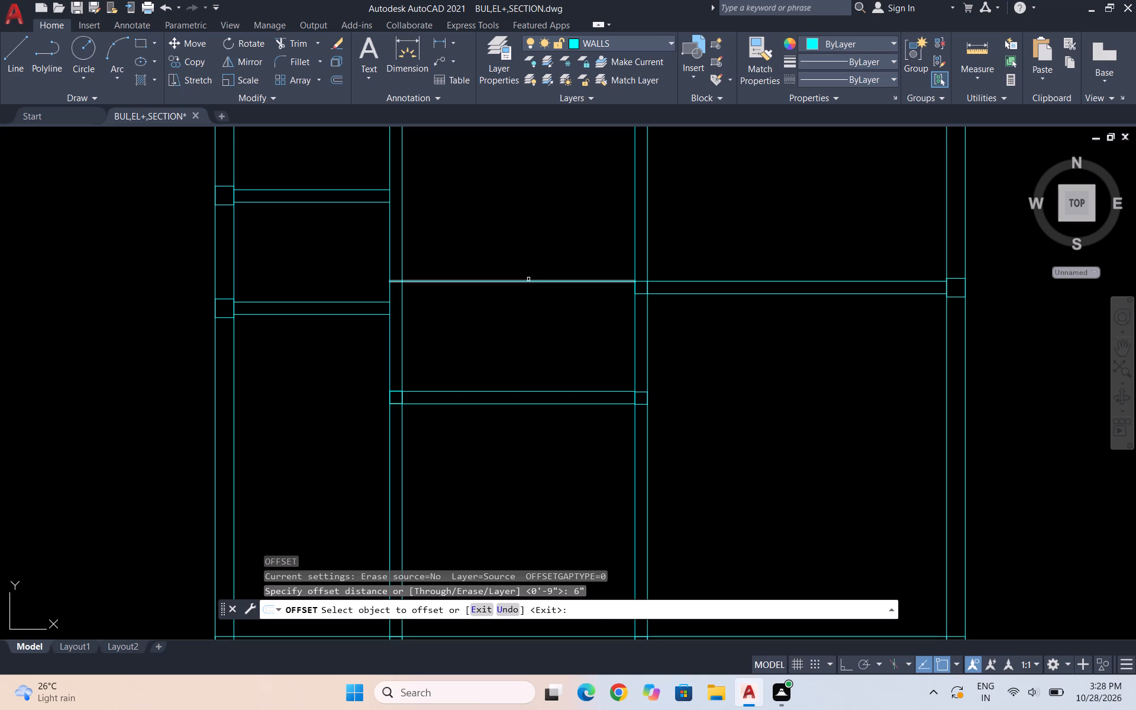
click(528, 279)
drag(519, 289, 518, 295)
key(Escape)
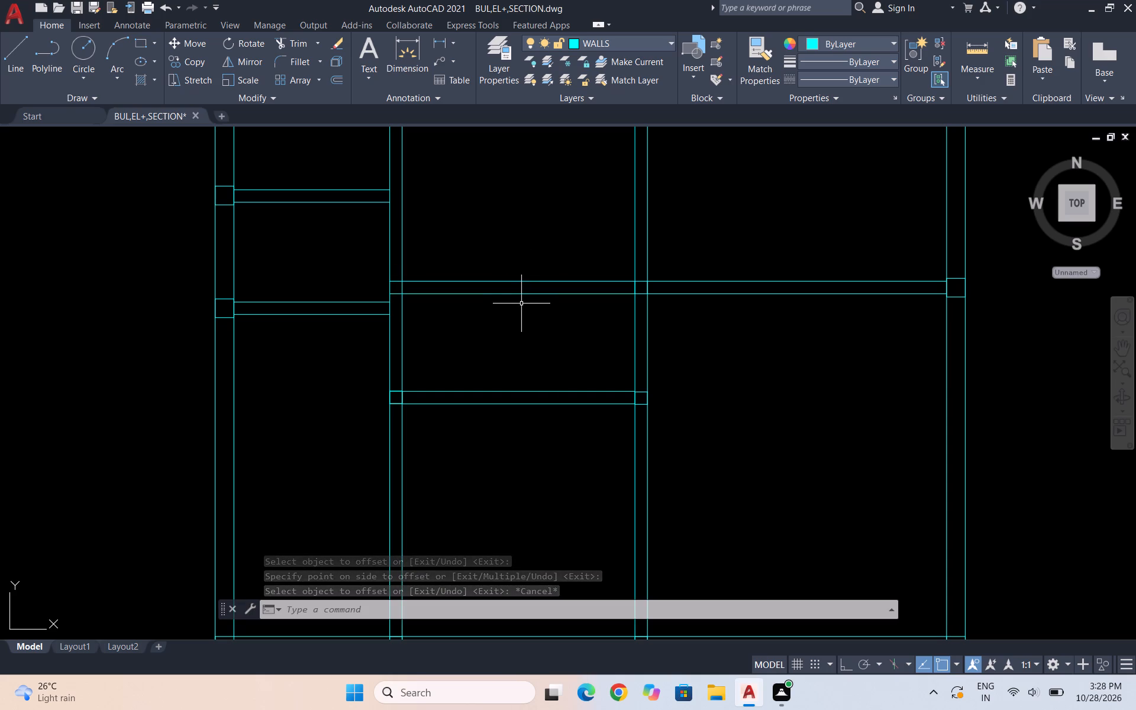
key(Escape)
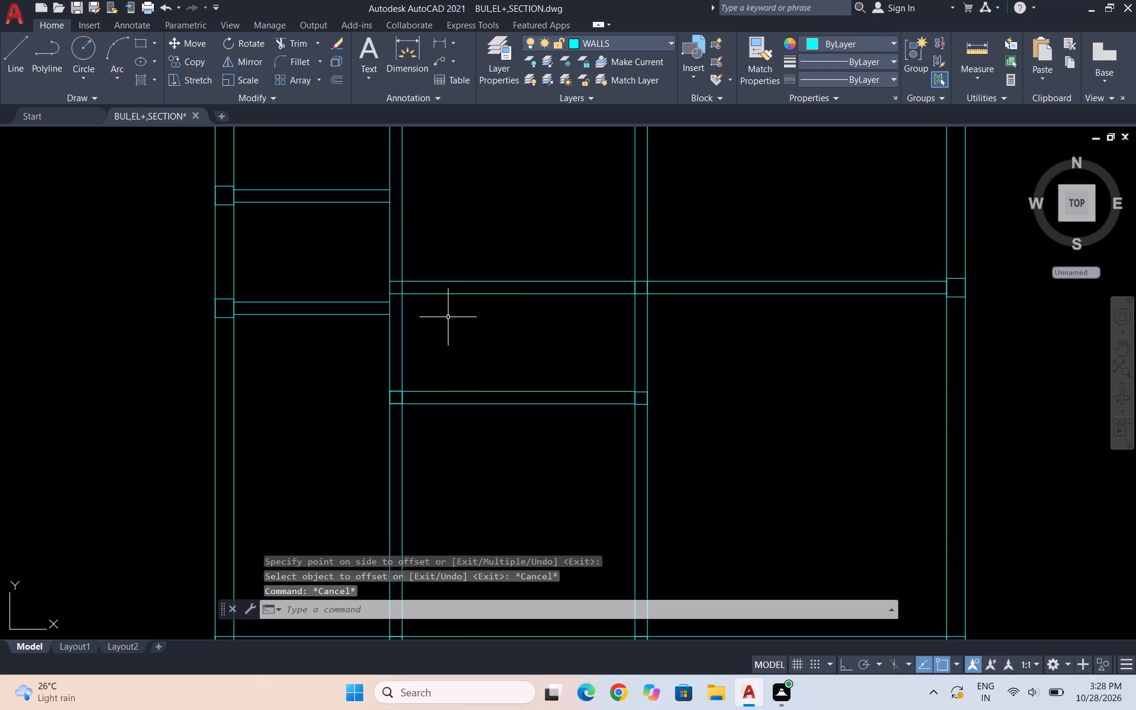
key(Escape)
Move the lower left-hand partition wall's two lines by their lower-right endpoint onto the left end of the new wall's lower line.
drag(301, 356, 274, 338)
click(251, 294)
key(m)
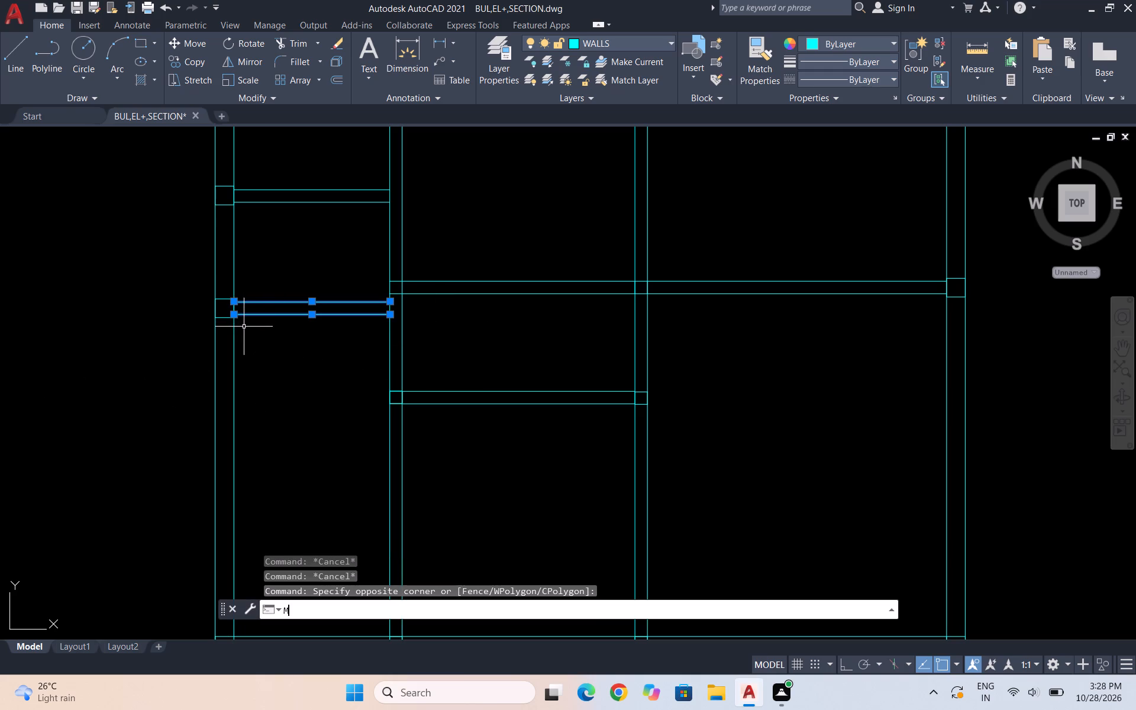
key(Return)
scroll(304, 298, up, 1)
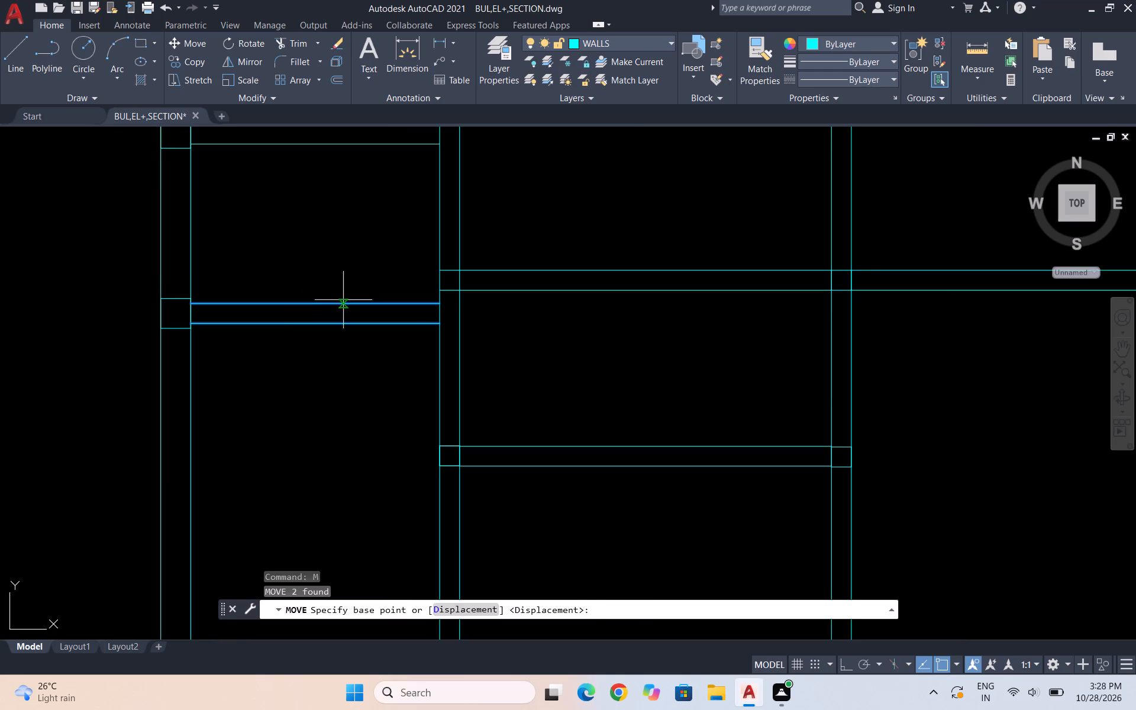
click(436, 324)
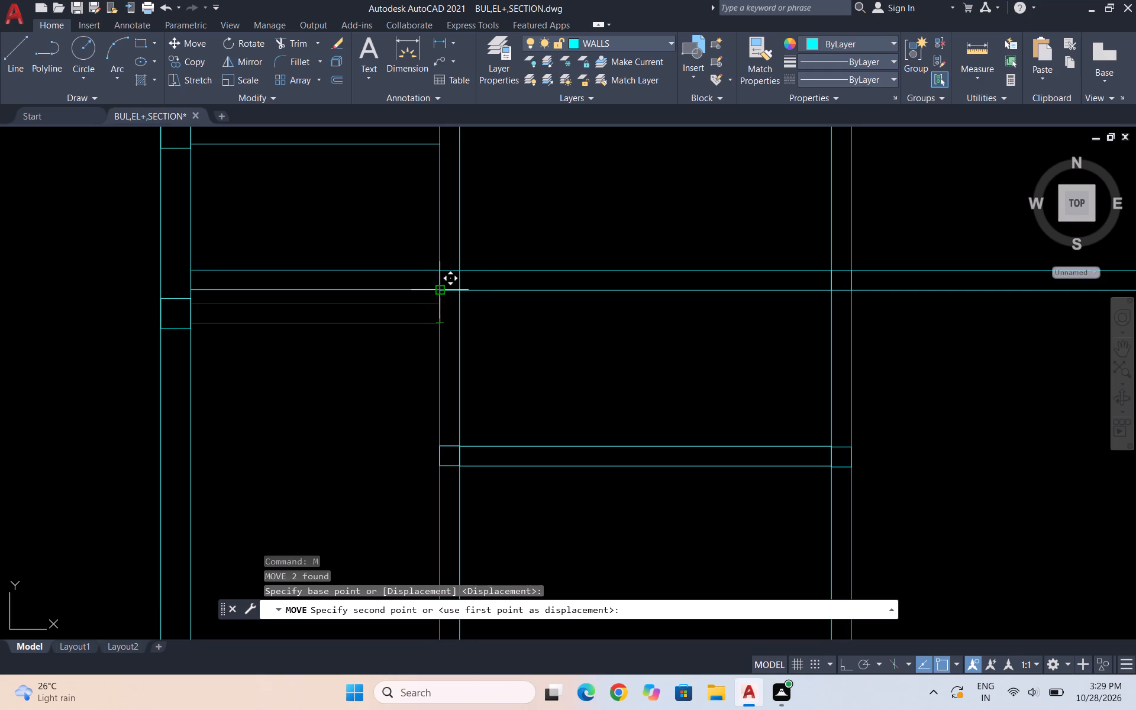
click(442, 294)
key(Escape)
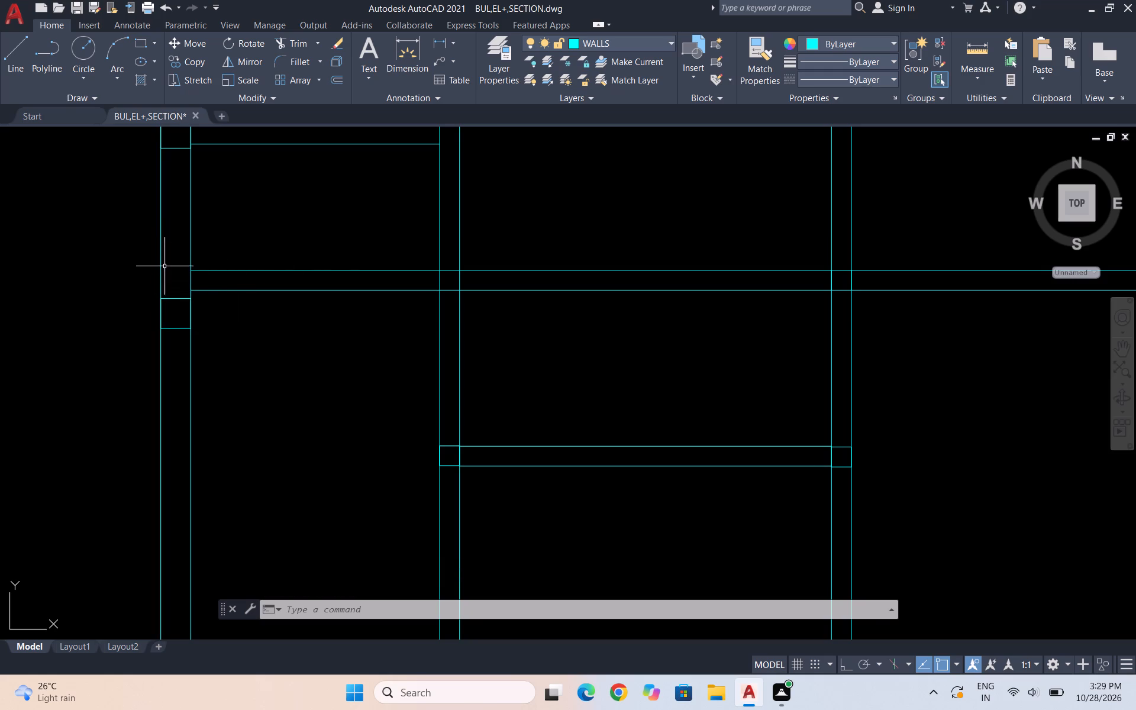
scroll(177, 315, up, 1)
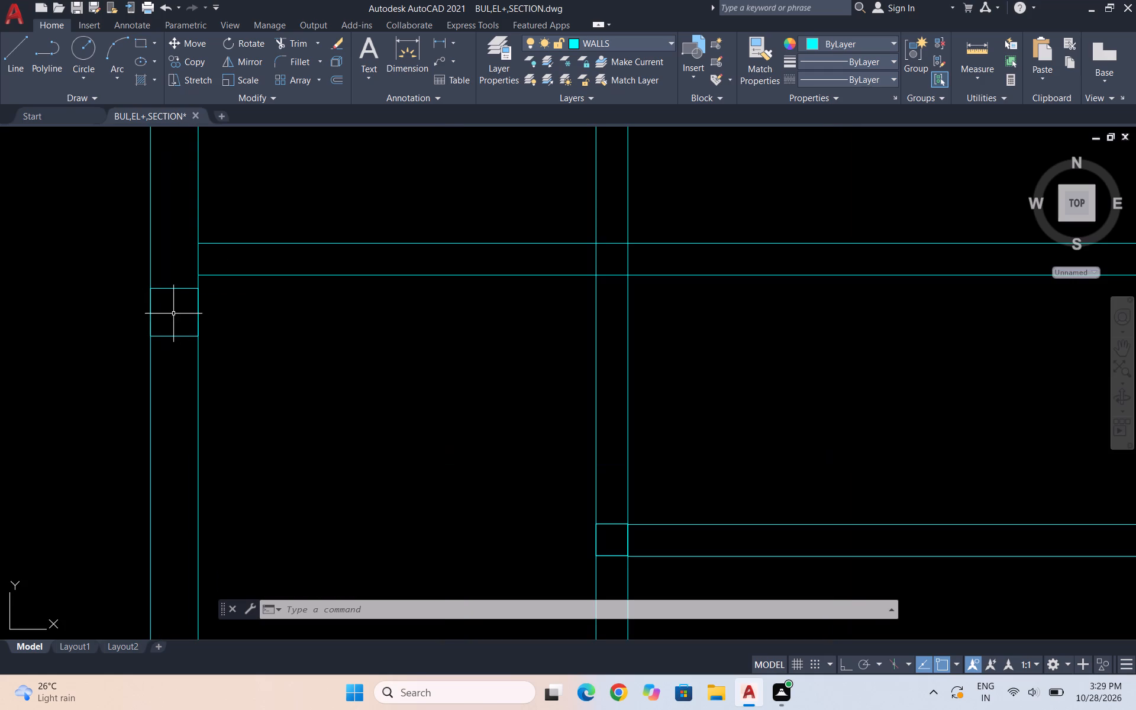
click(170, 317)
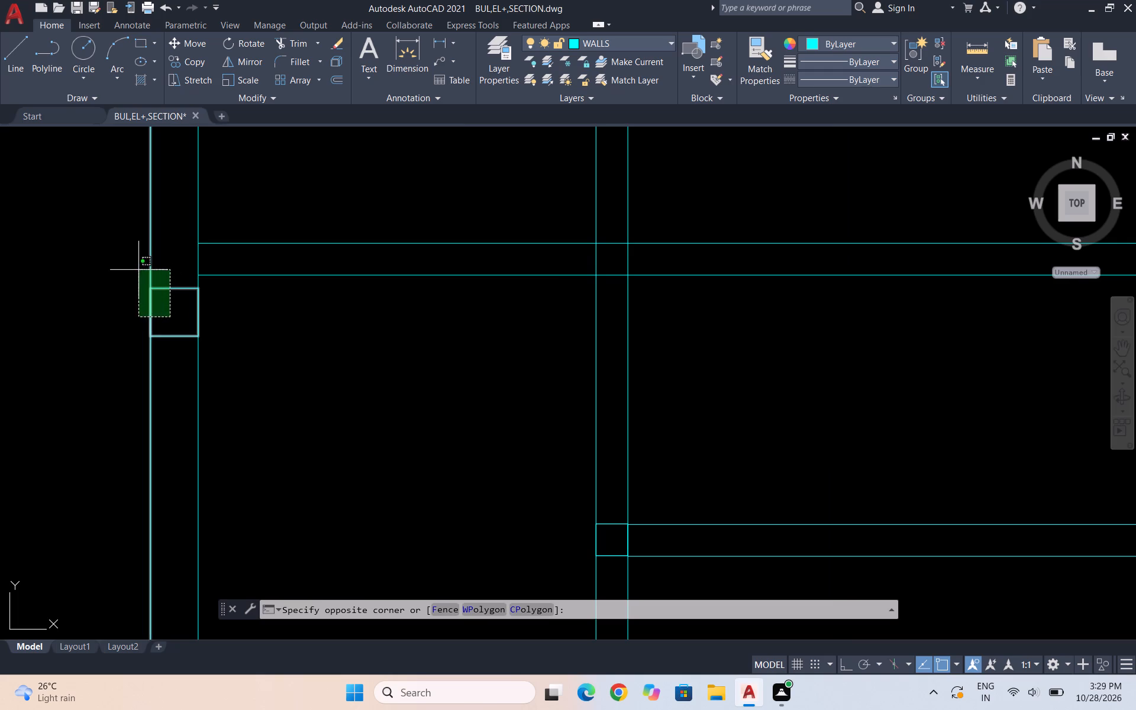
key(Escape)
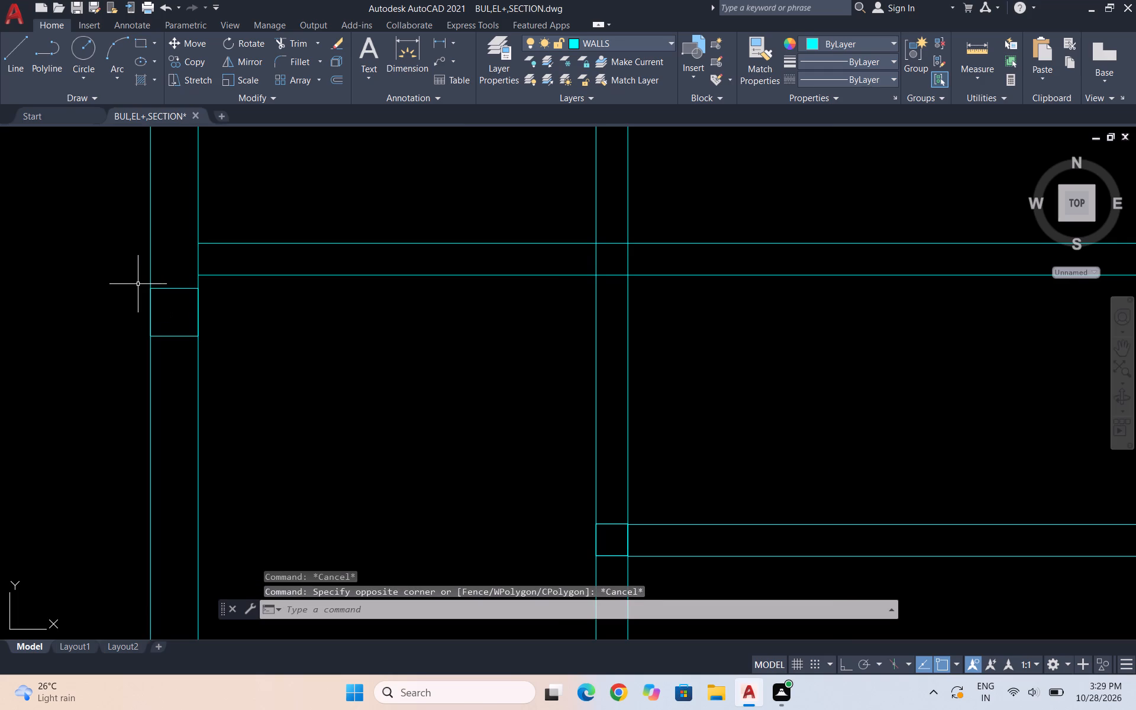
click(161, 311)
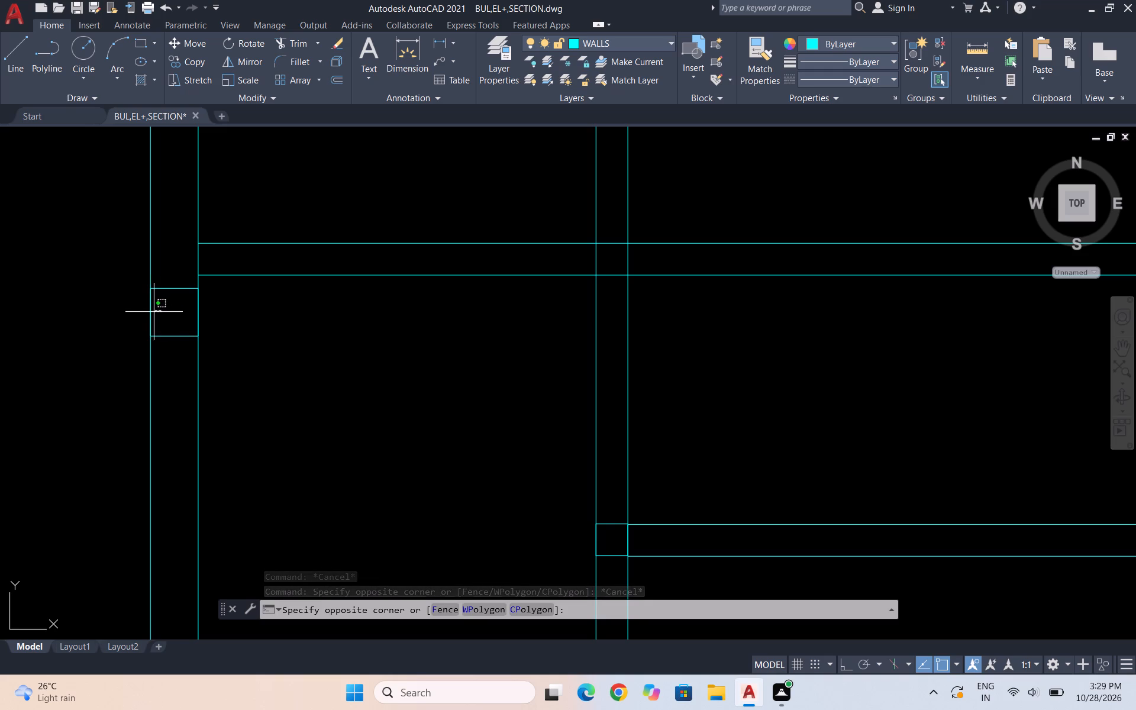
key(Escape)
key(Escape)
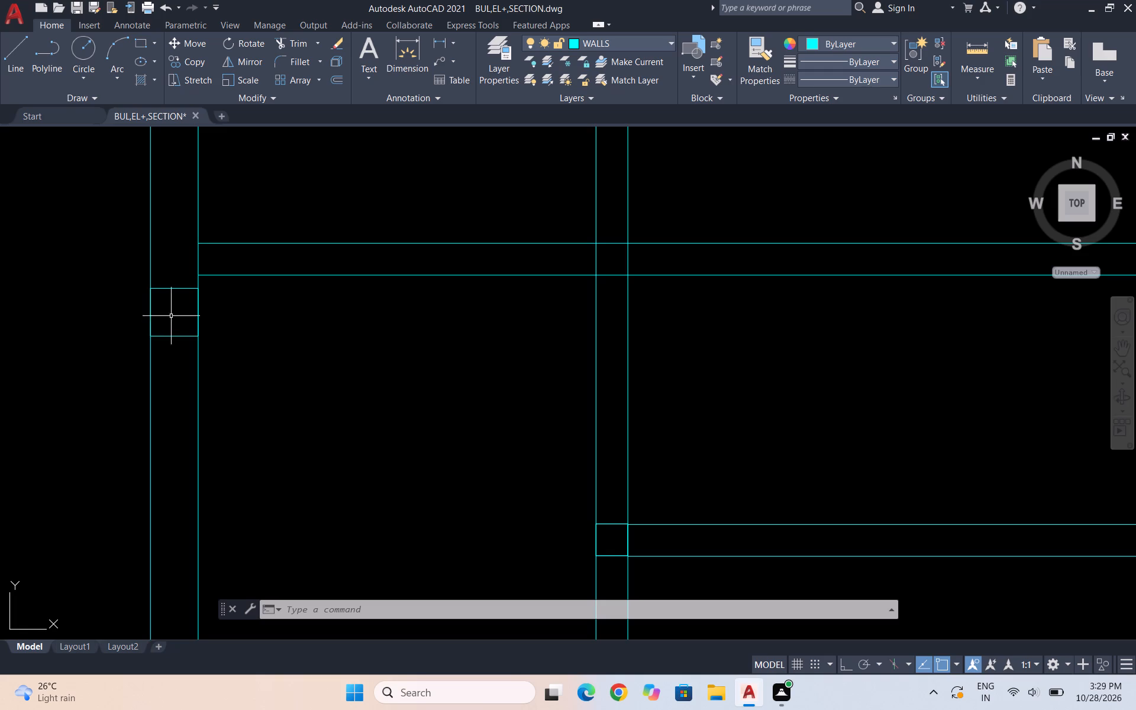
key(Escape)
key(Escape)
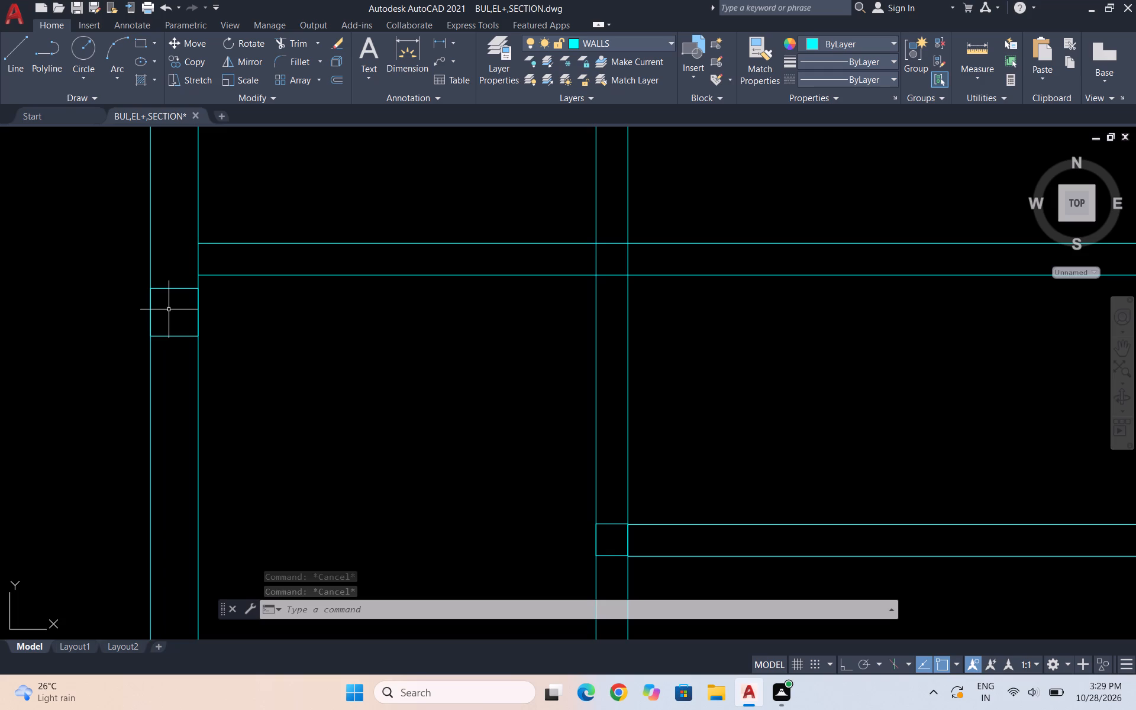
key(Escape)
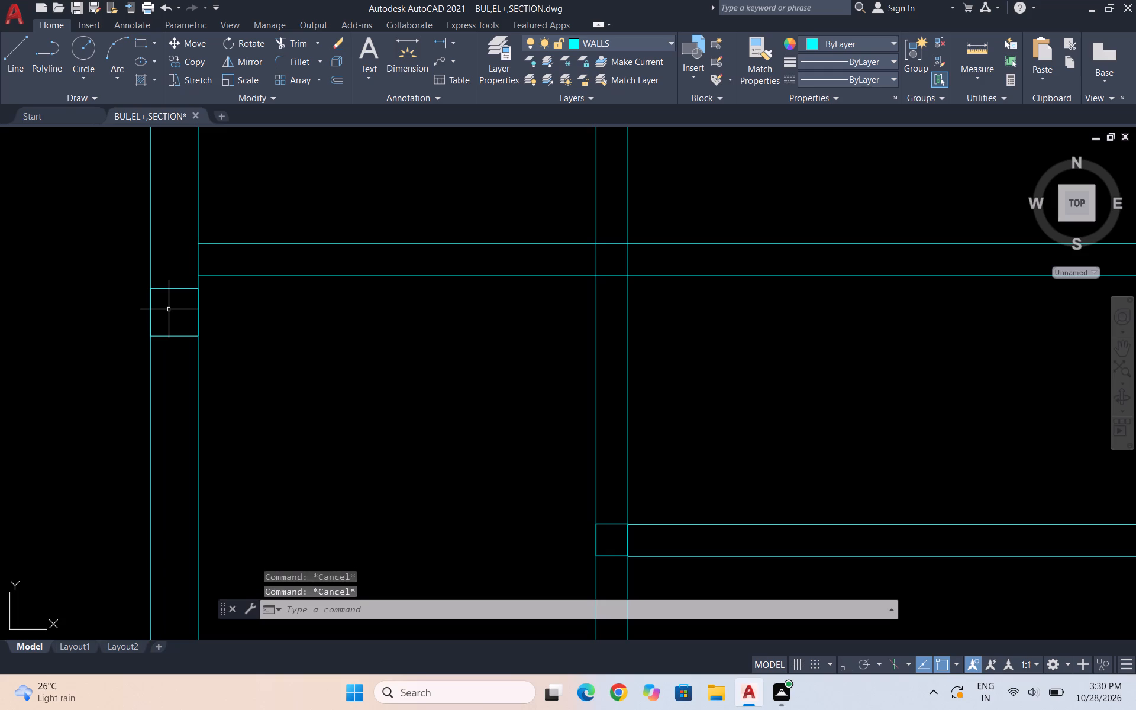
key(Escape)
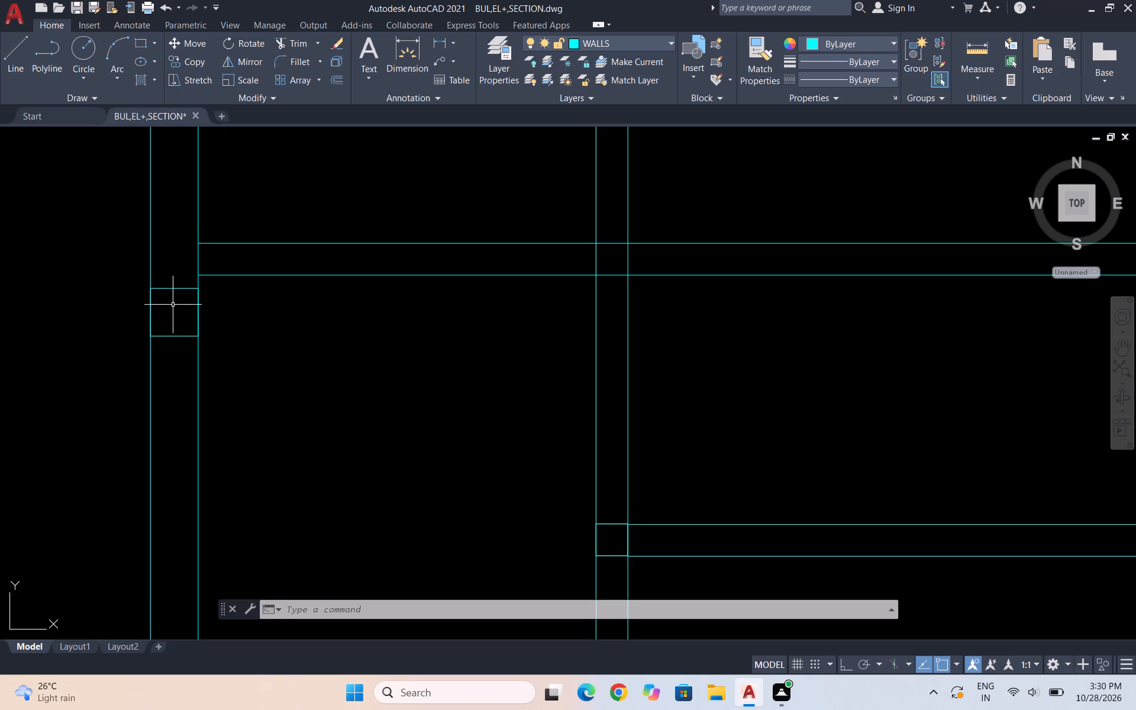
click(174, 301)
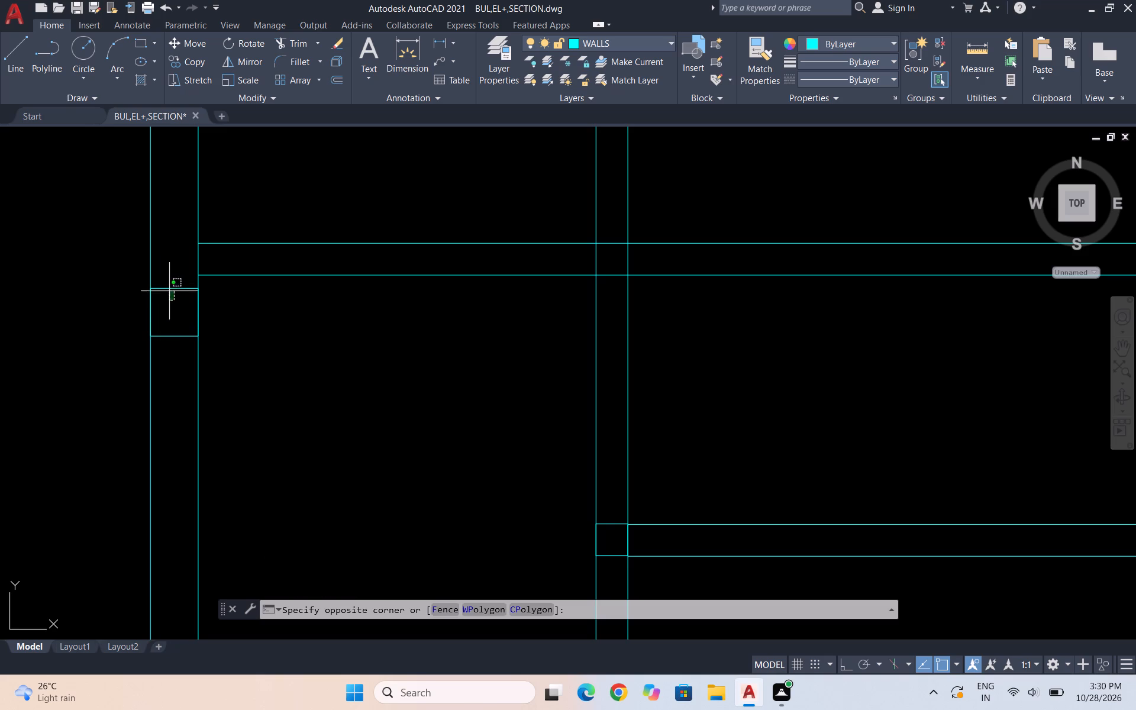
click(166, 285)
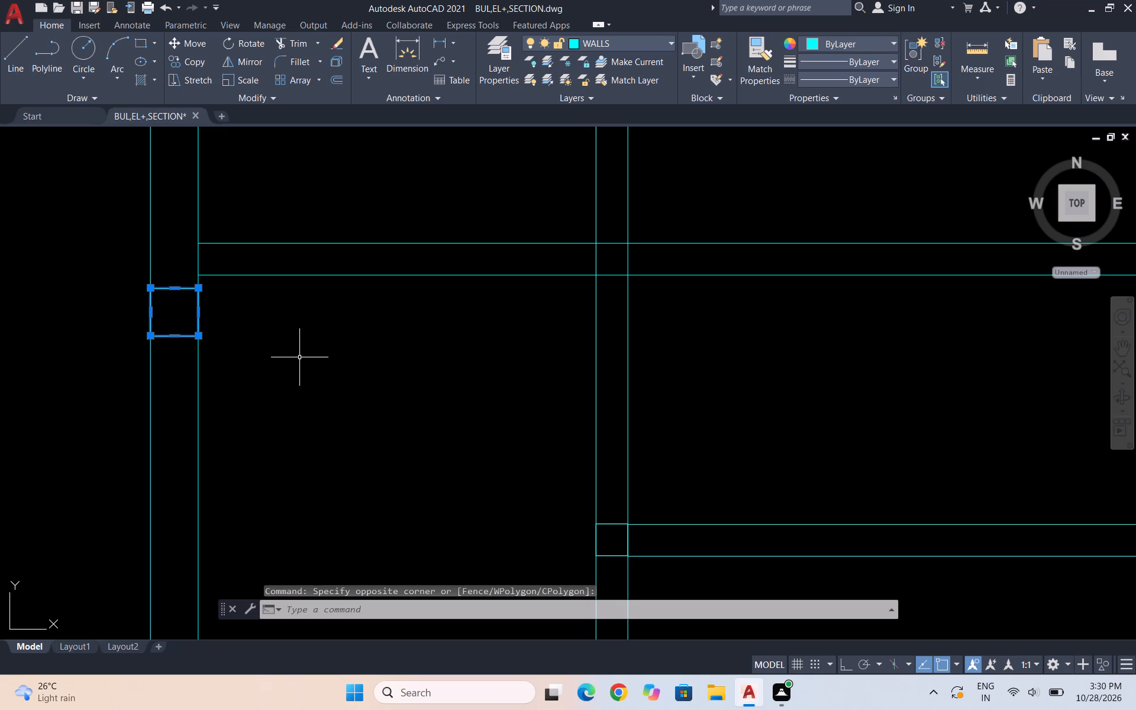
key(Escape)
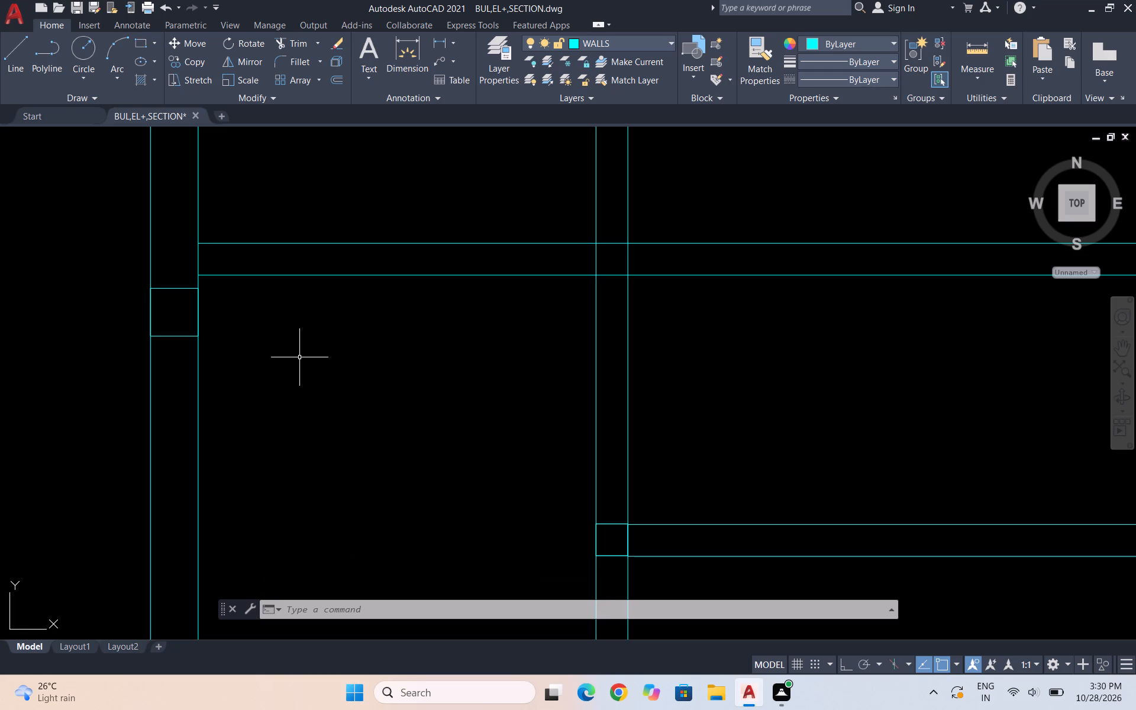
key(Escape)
Move the column square on the left outer wall by its right-side midpoint toward the relocated partition wall's end.
drag(182, 284, 182, 287)
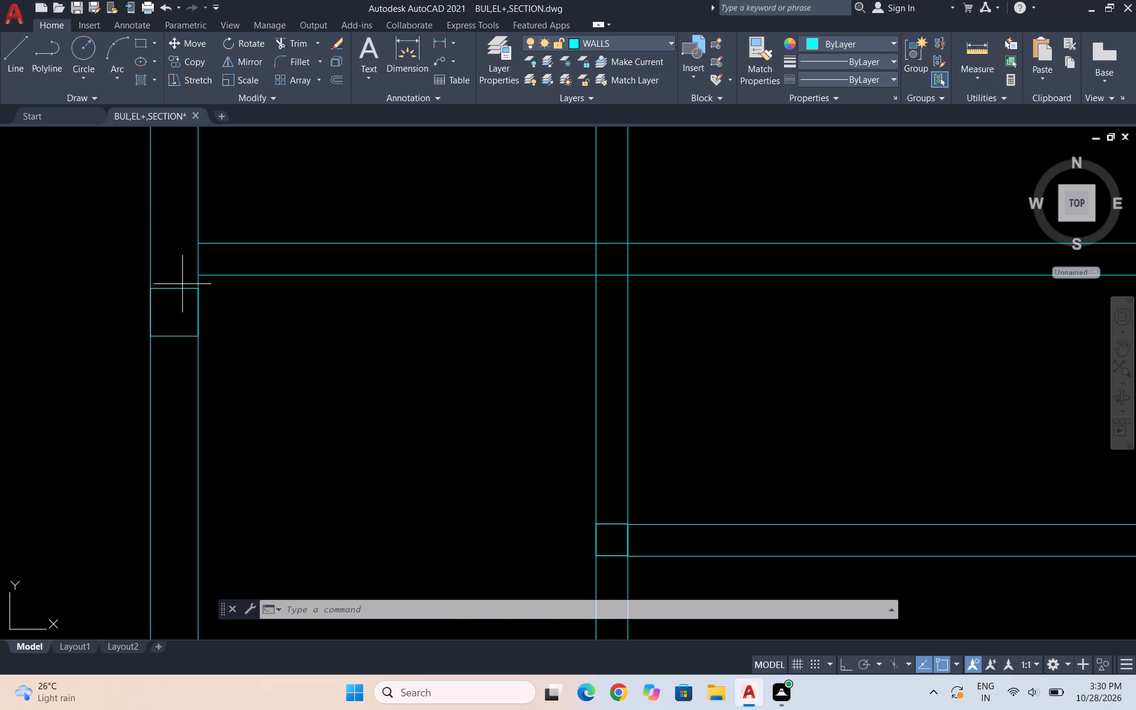
drag(182, 287, 182, 289)
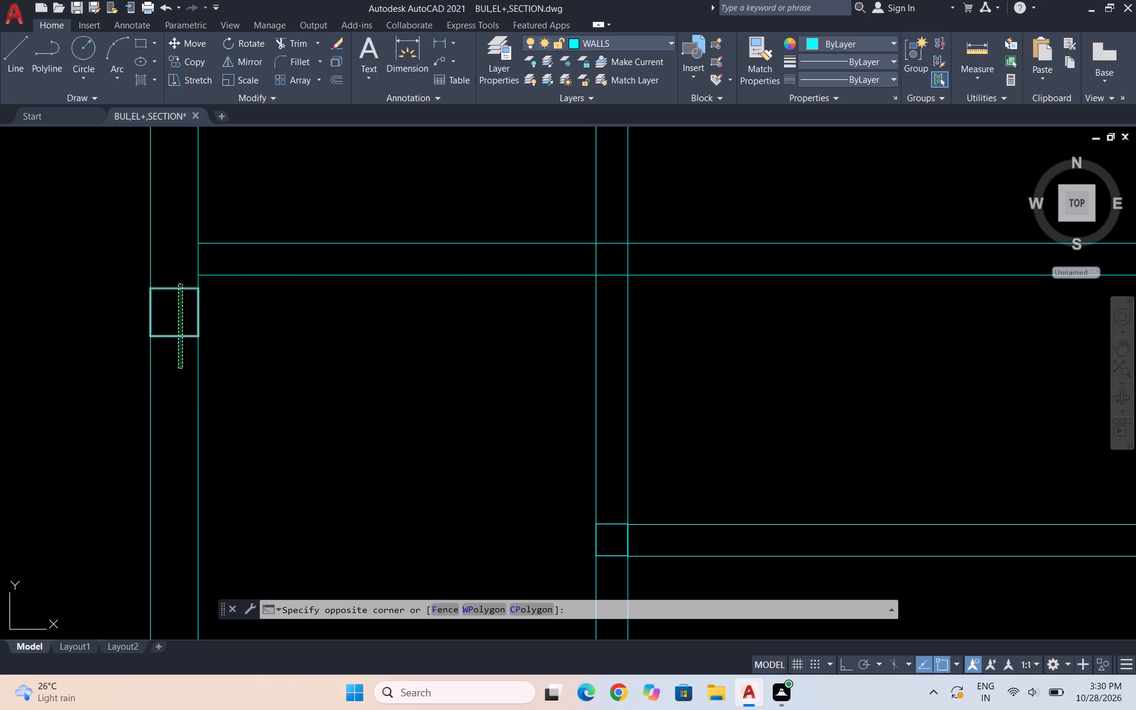
click(178, 369)
key(m)
key(Return)
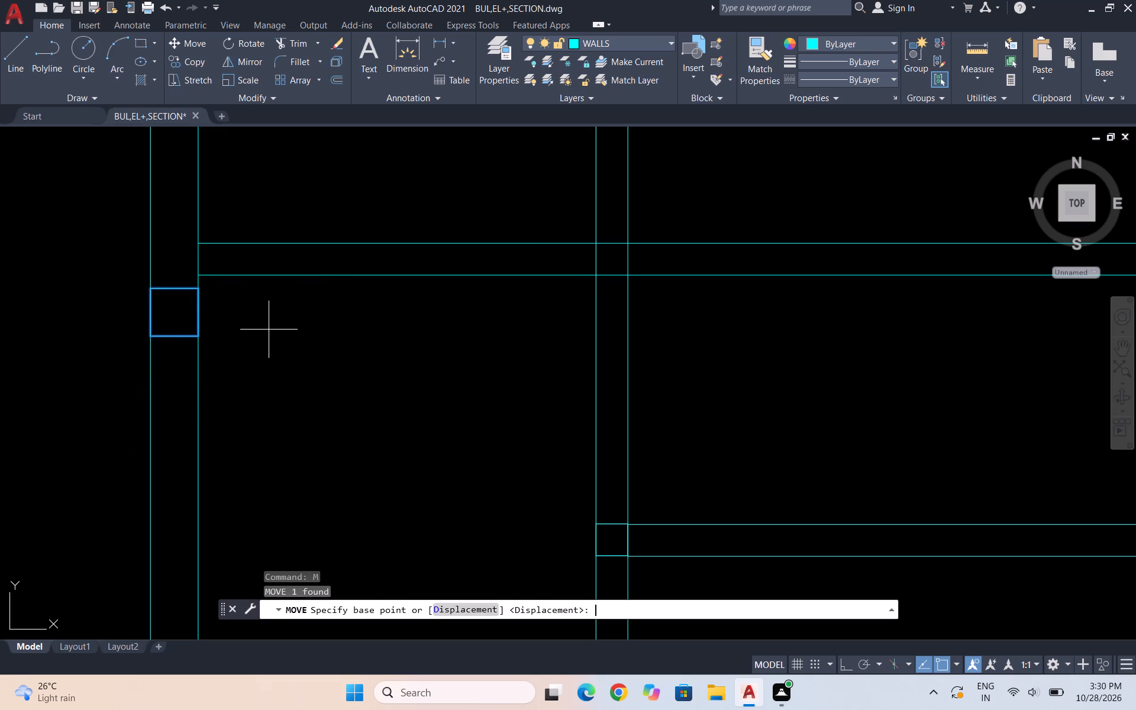
click(196, 314)
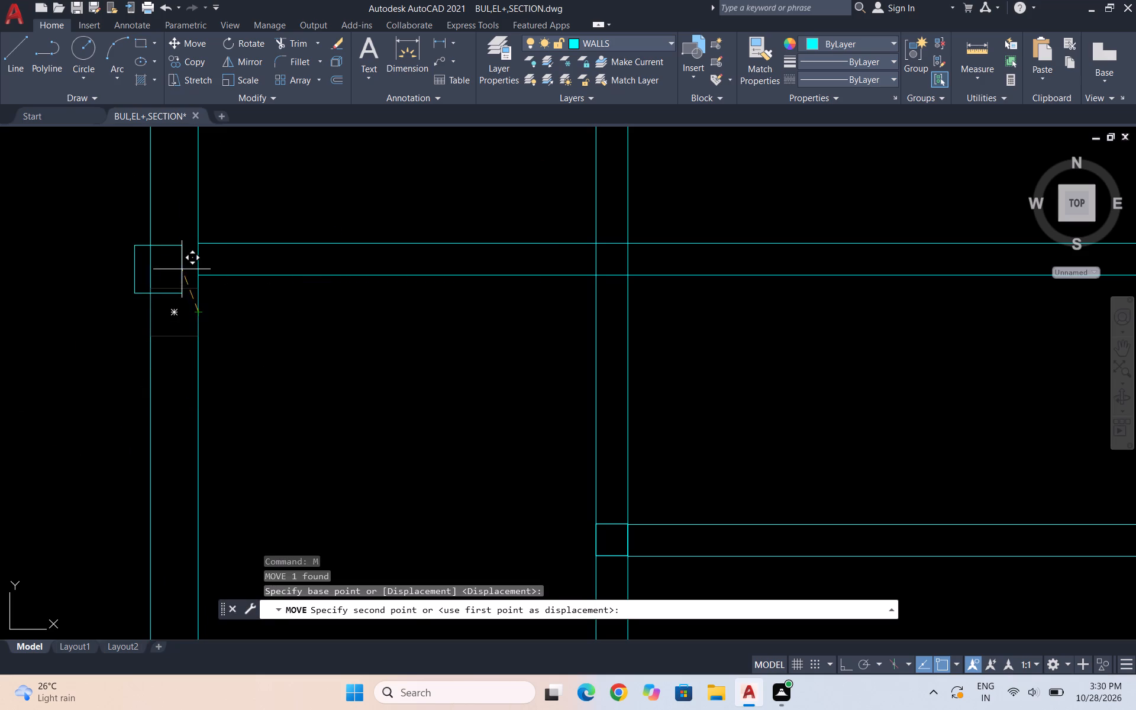
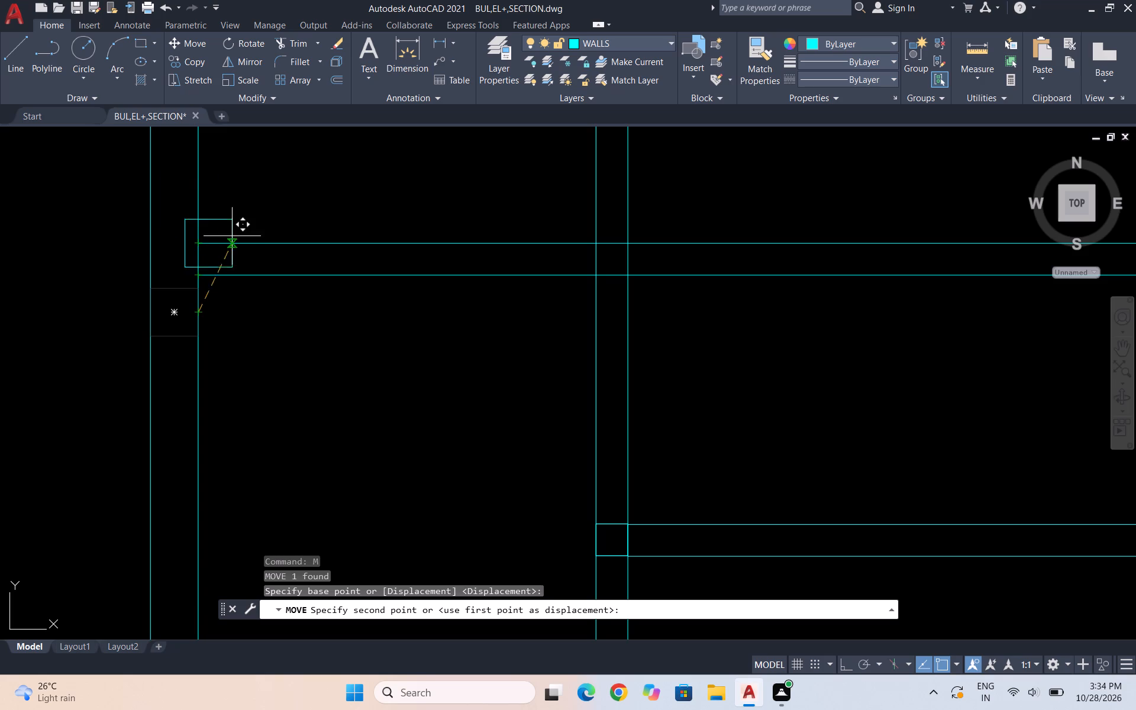
Place the moved column square on the left outer wall, centred at the end of the relocated partition wall.
click(199, 255)
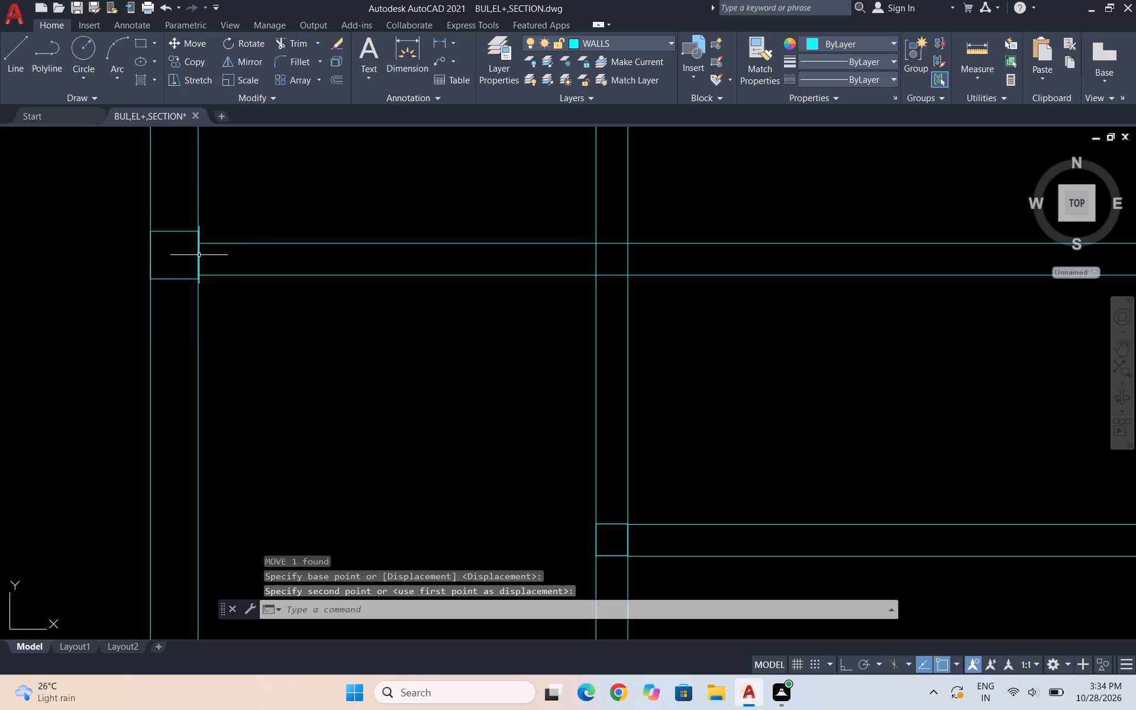
key(Escape)
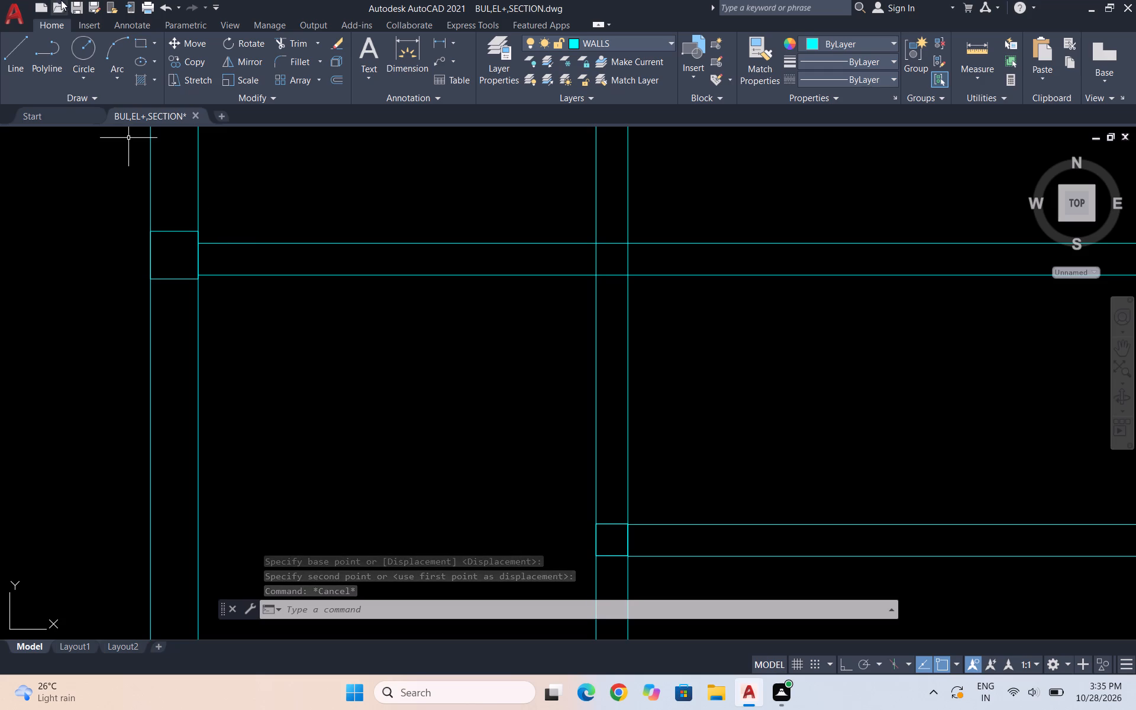
Examine the second floor plan's columns against the furnished plan and the dimensioned 6" and 9" column templates.
scroll(248, 166, down, 1)
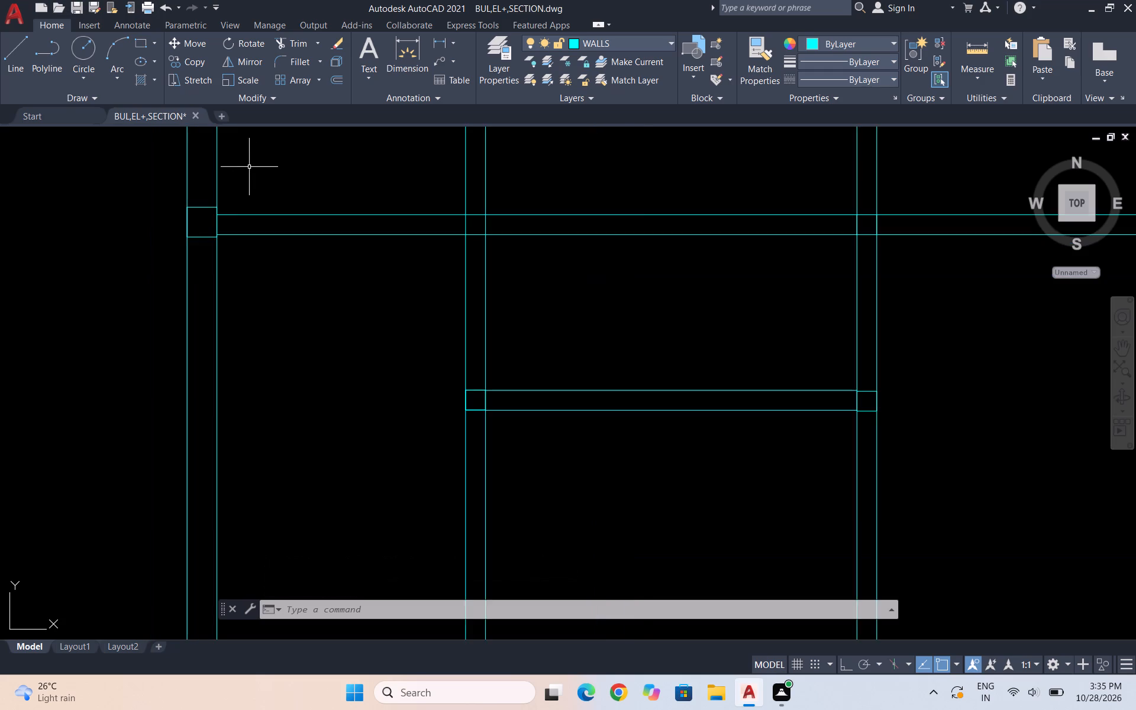
scroll(249, 167, down, 2)
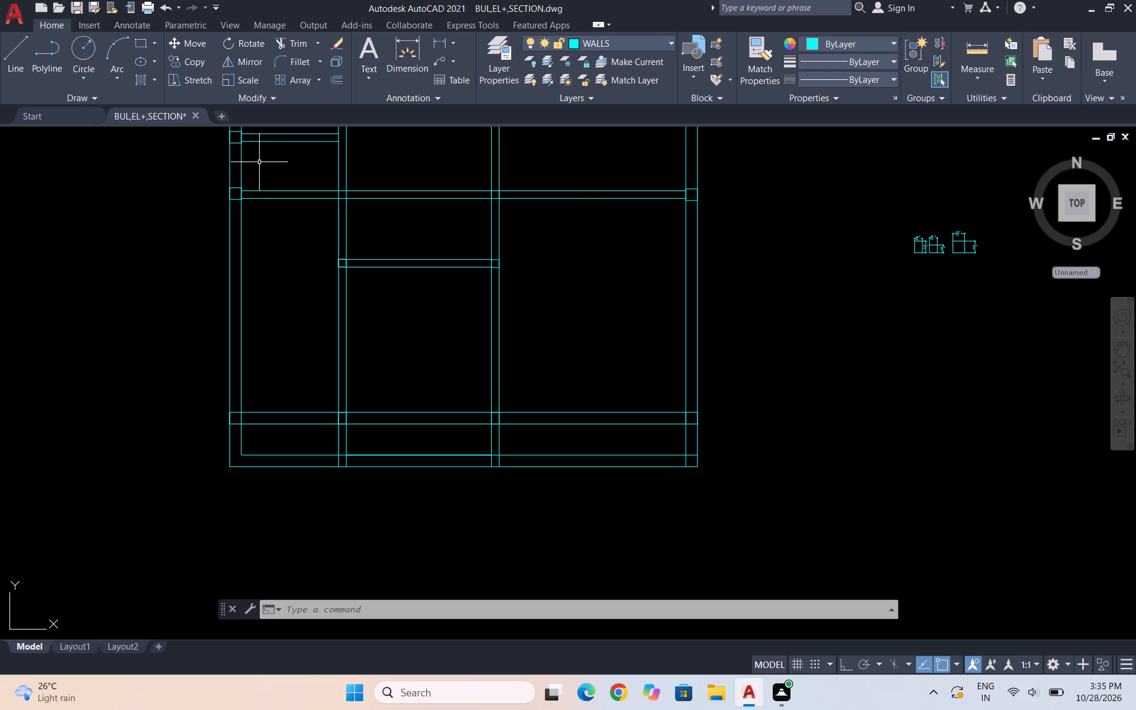
key(Escape)
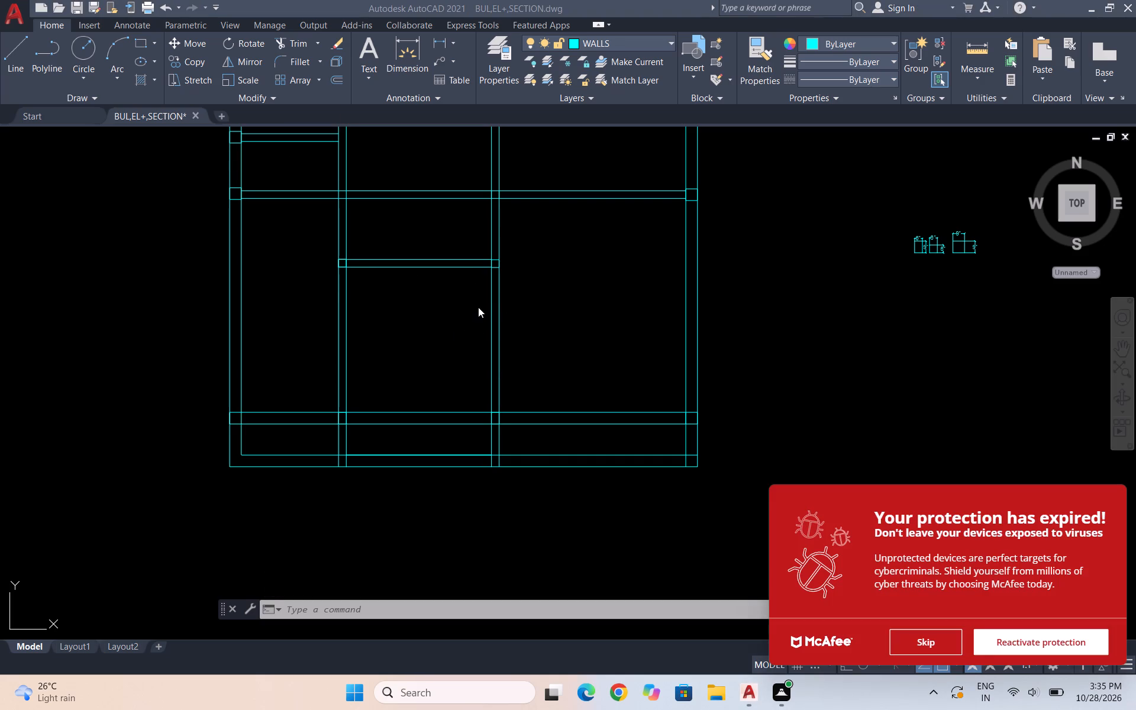
scroll(498, 358, down, 1)
key(Escape)
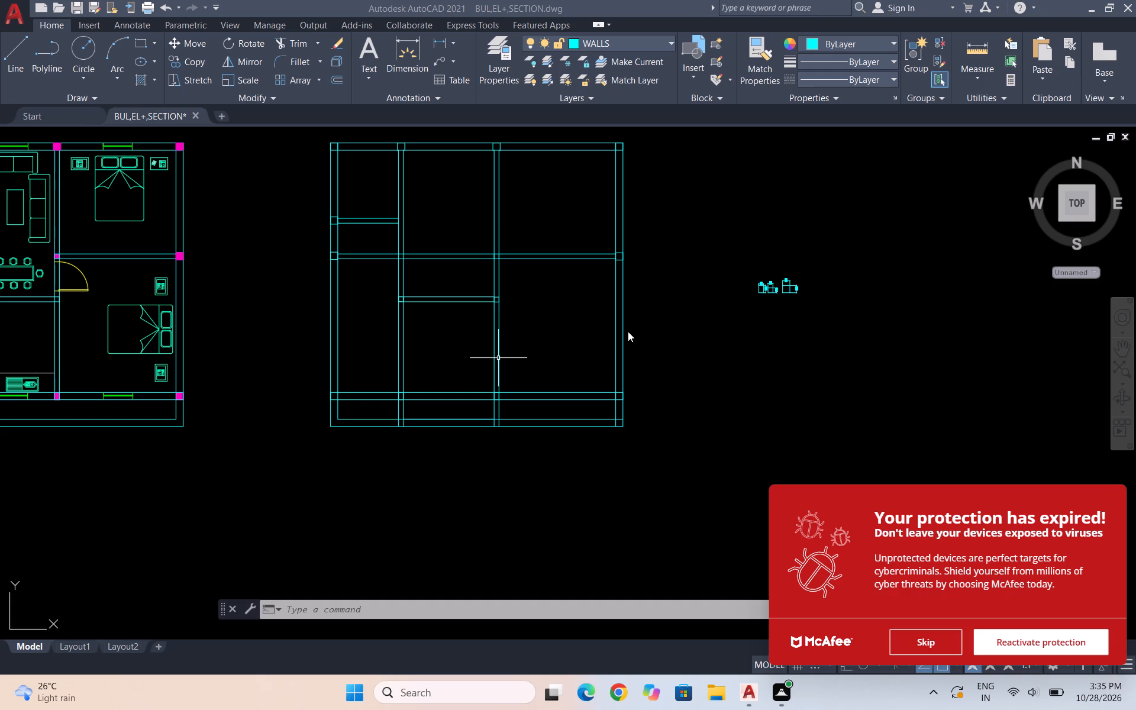
scroll(677, 305, up, 1)
key(Escape)
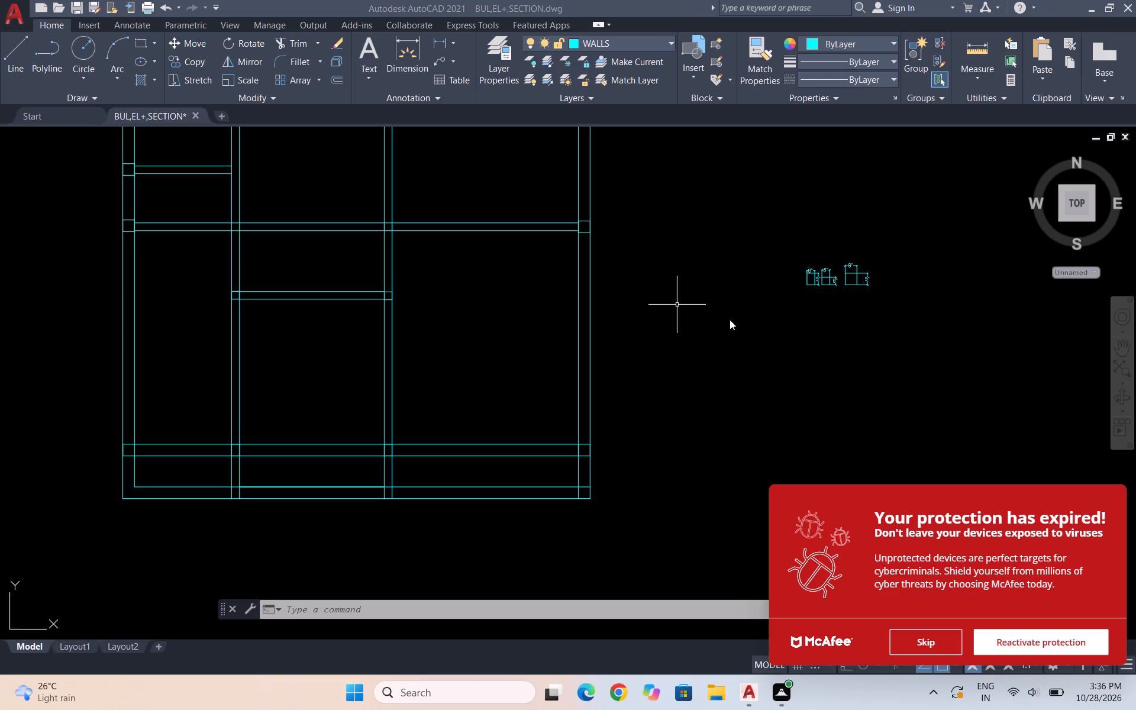
scroll(812, 275, up, 3)
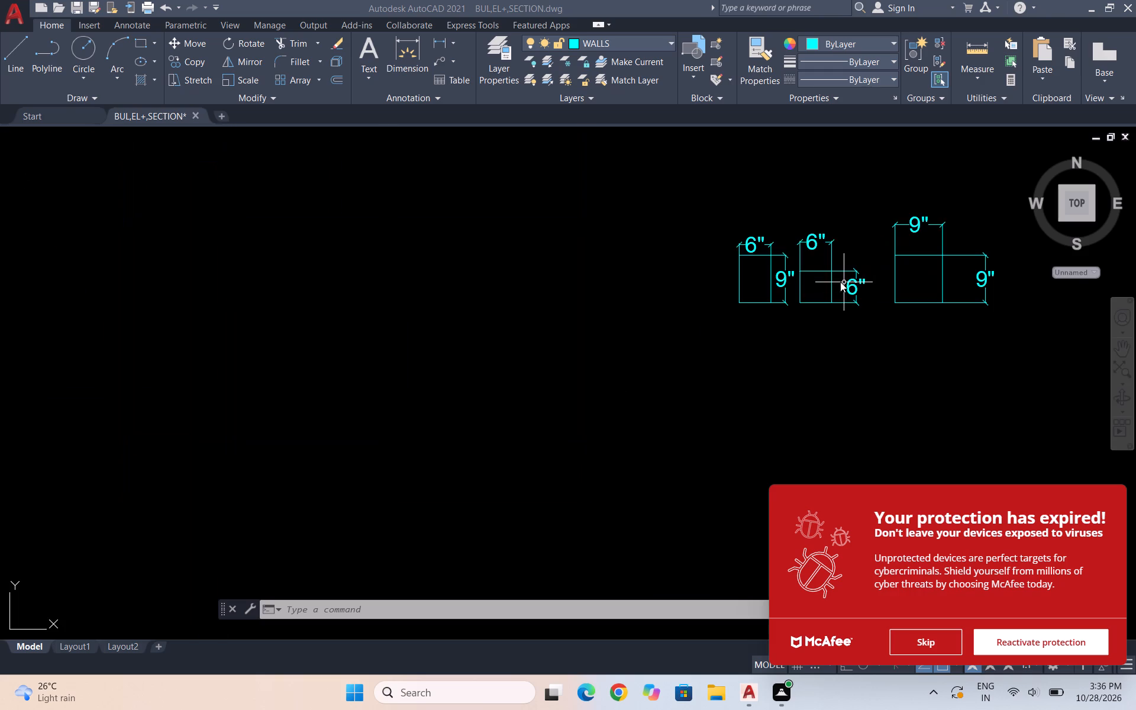
scroll(810, 267, up, 1)
scroll(825, 267, down, 3)
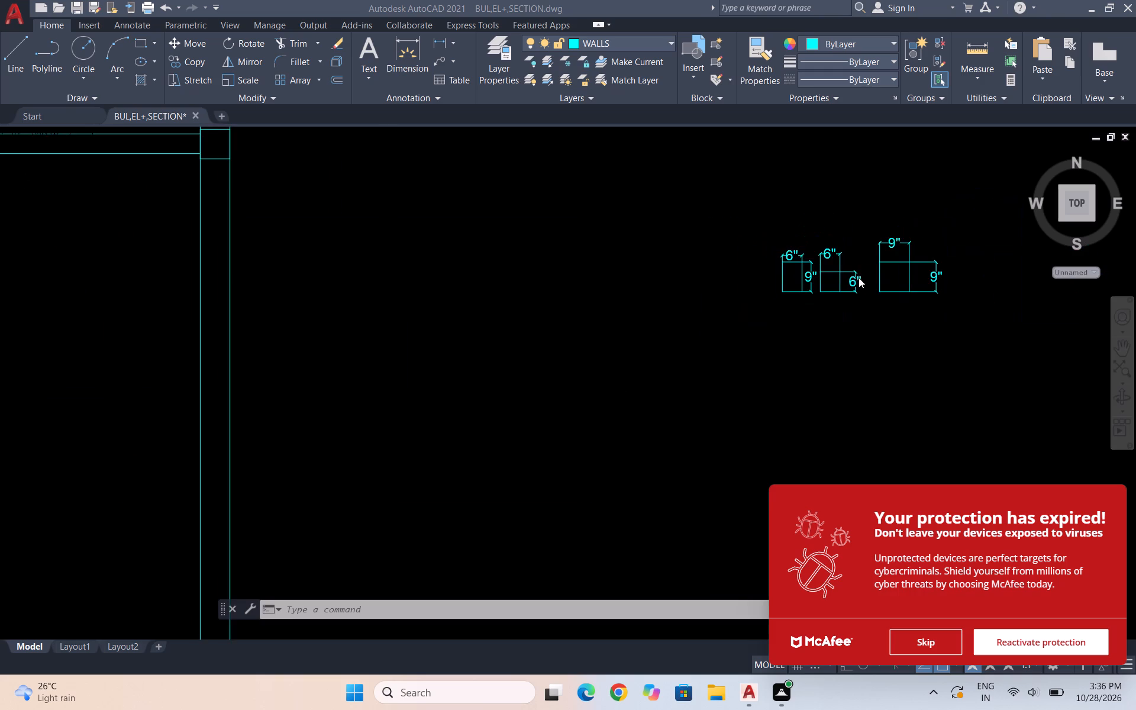
scroll(847, 283, down, 3)
key(Escape)
key(Escape)
scroll(876, 285, up, 1)
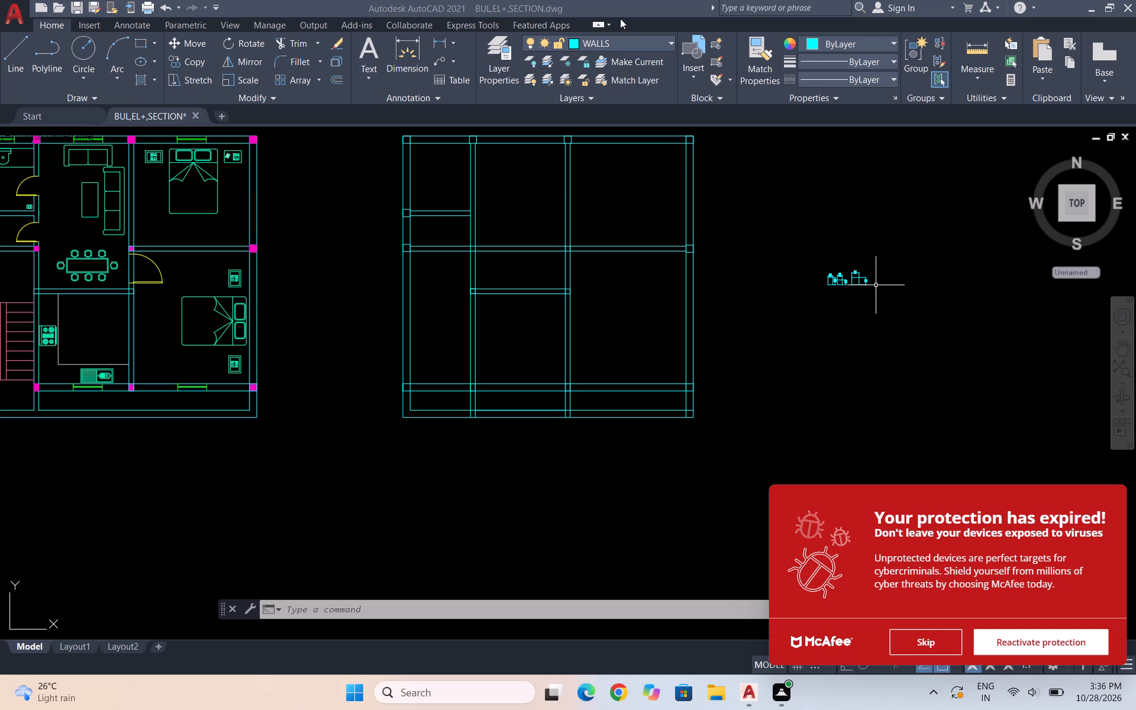
Make H the current layer.
click(630, 40)
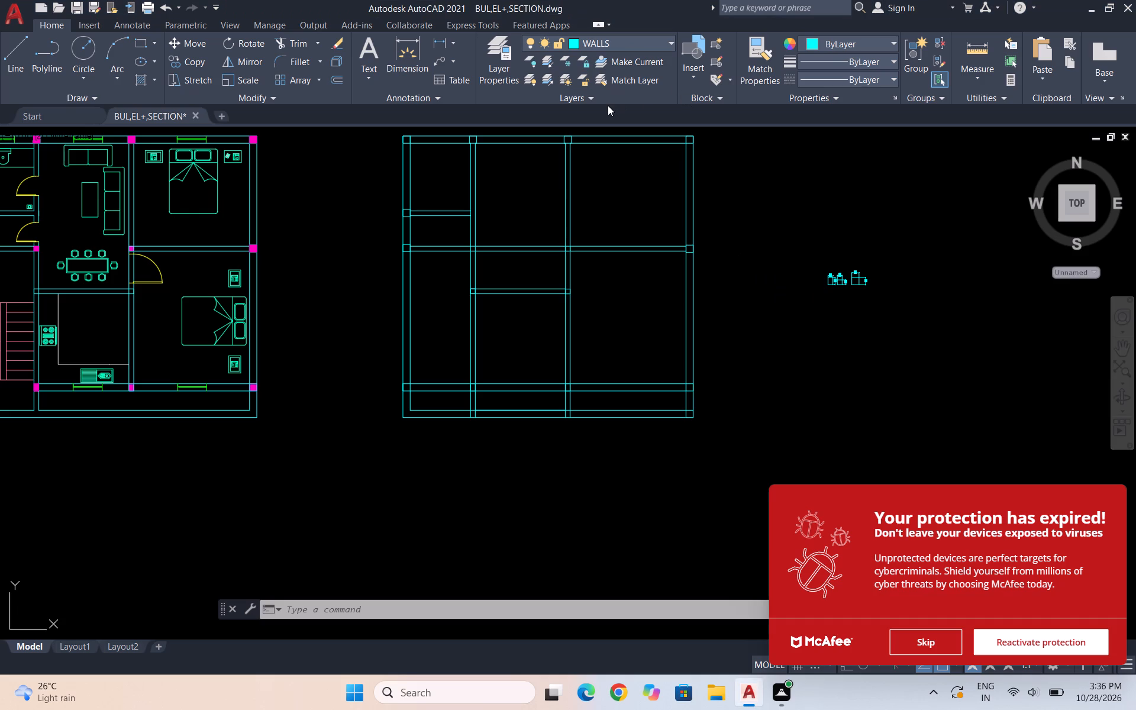
click(660, 40)
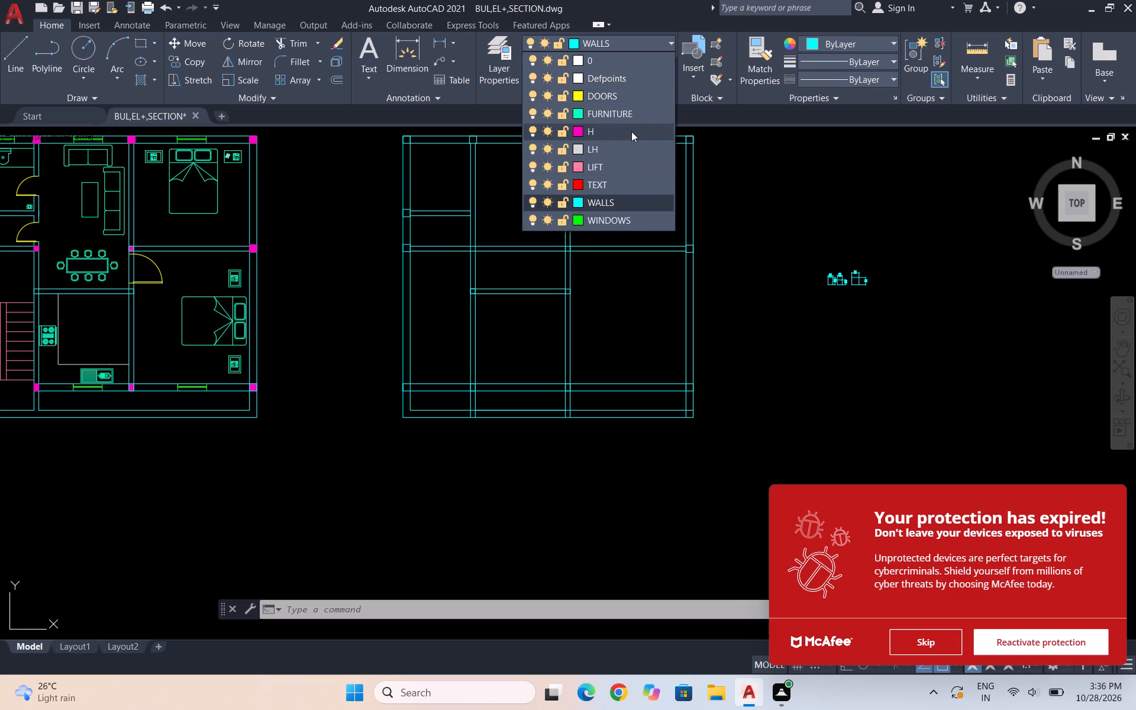
click(631, 131)
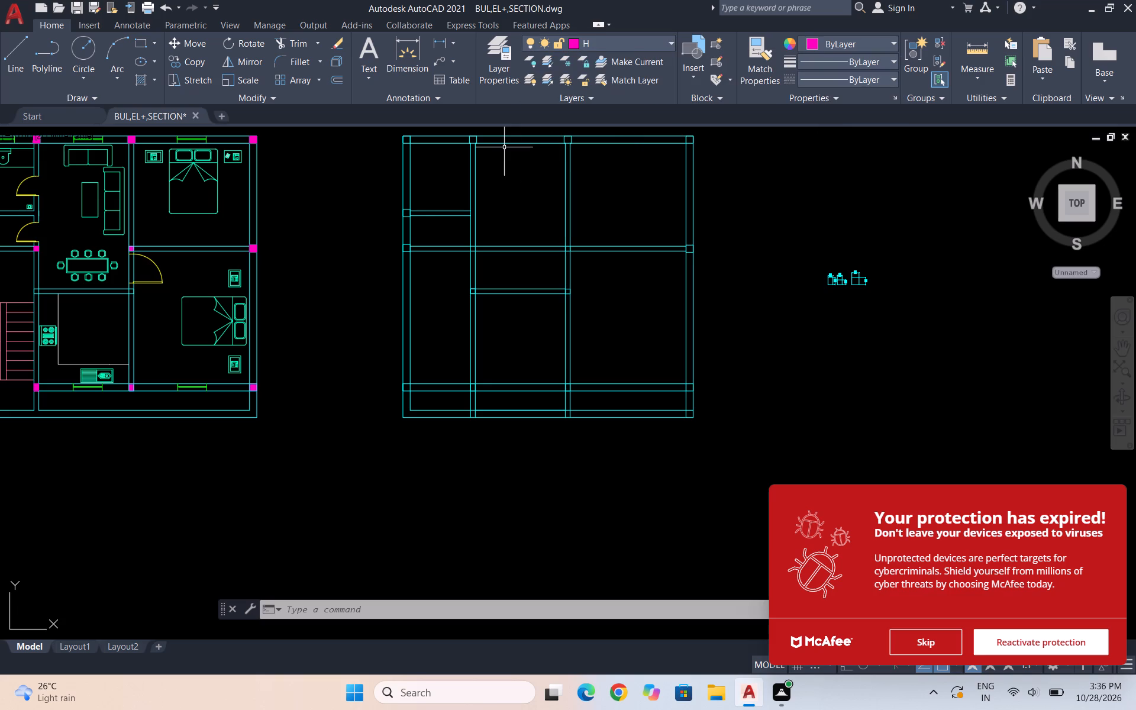
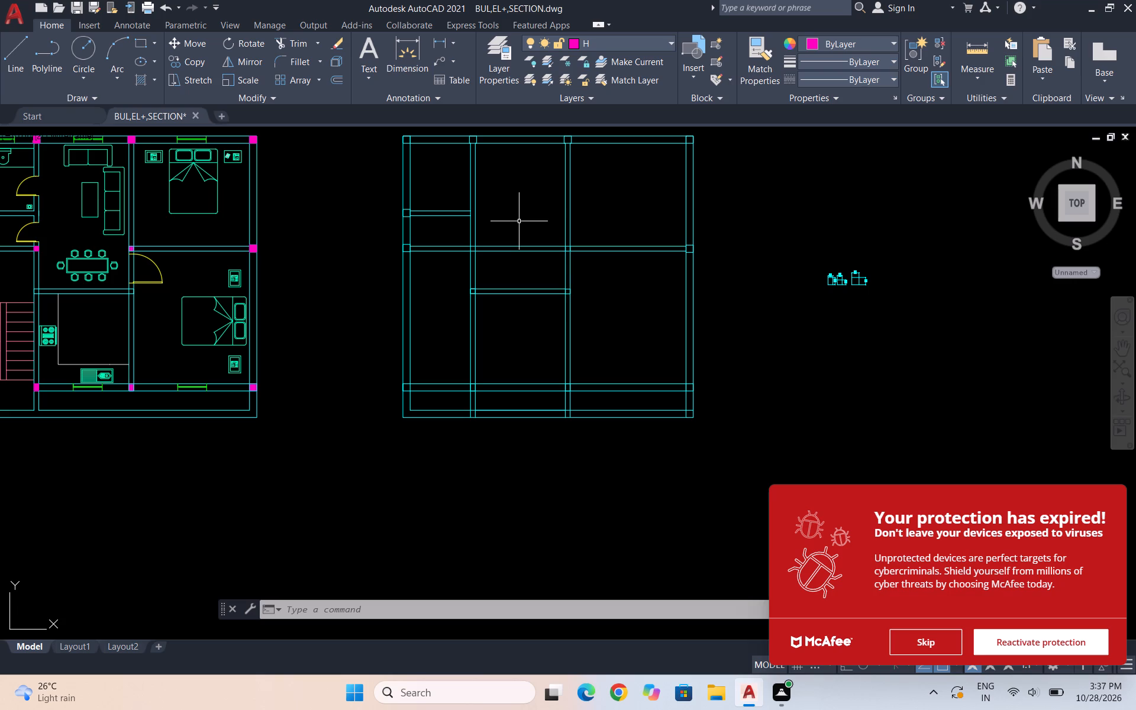
Dismiss the antivirus expiry notification covering the drawing.
key(Escape)
click(932, 643)
key(Escape)
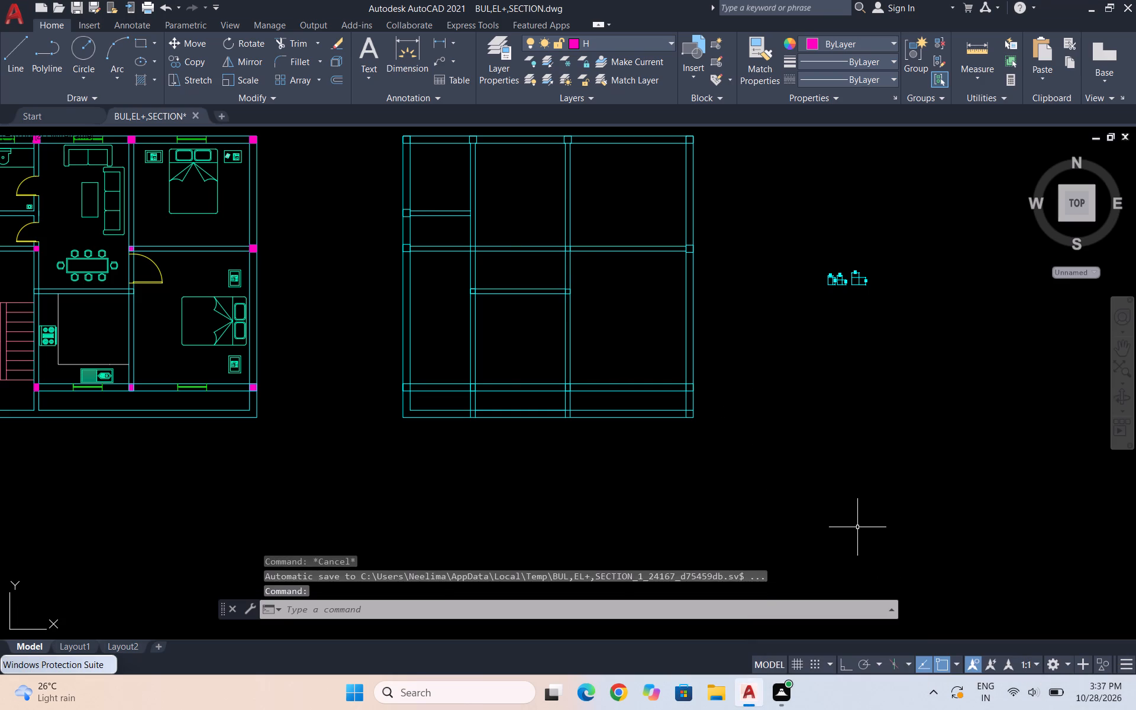
Solid-hatch the top-left corner column and the adjacent column along the second floor plan's top wall.
key(h)
key(Return)
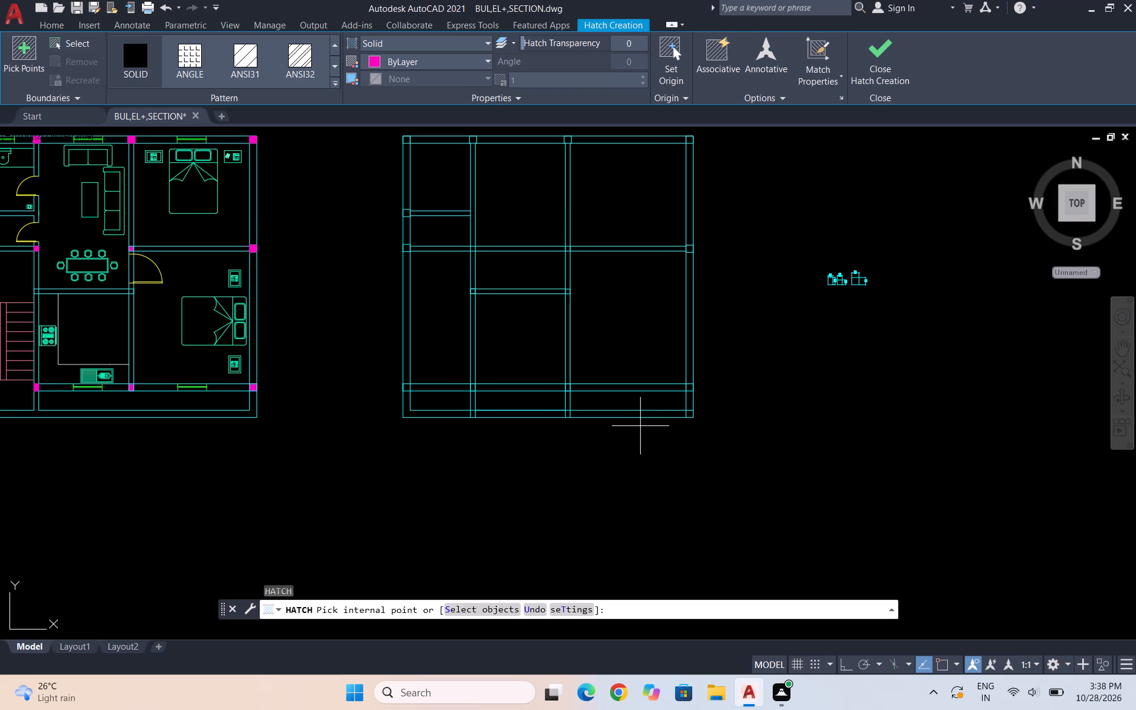
scroll(673, 306, down, 1)
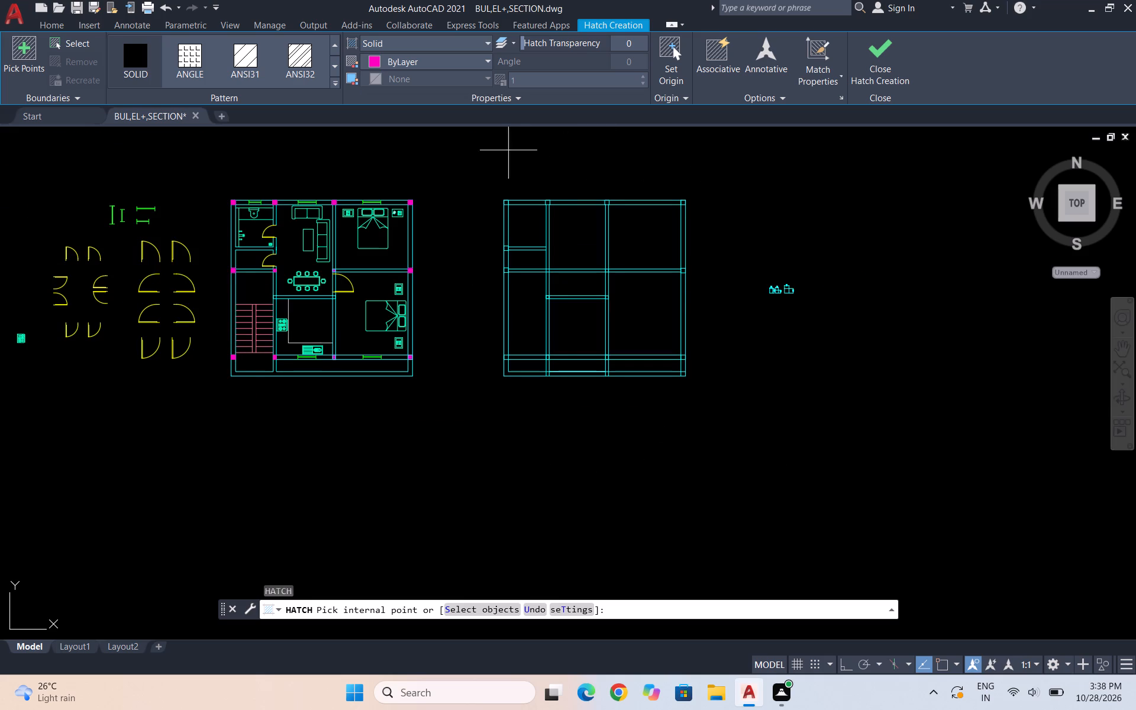
scroll(518, 201, up, 3)
click(485, 215)
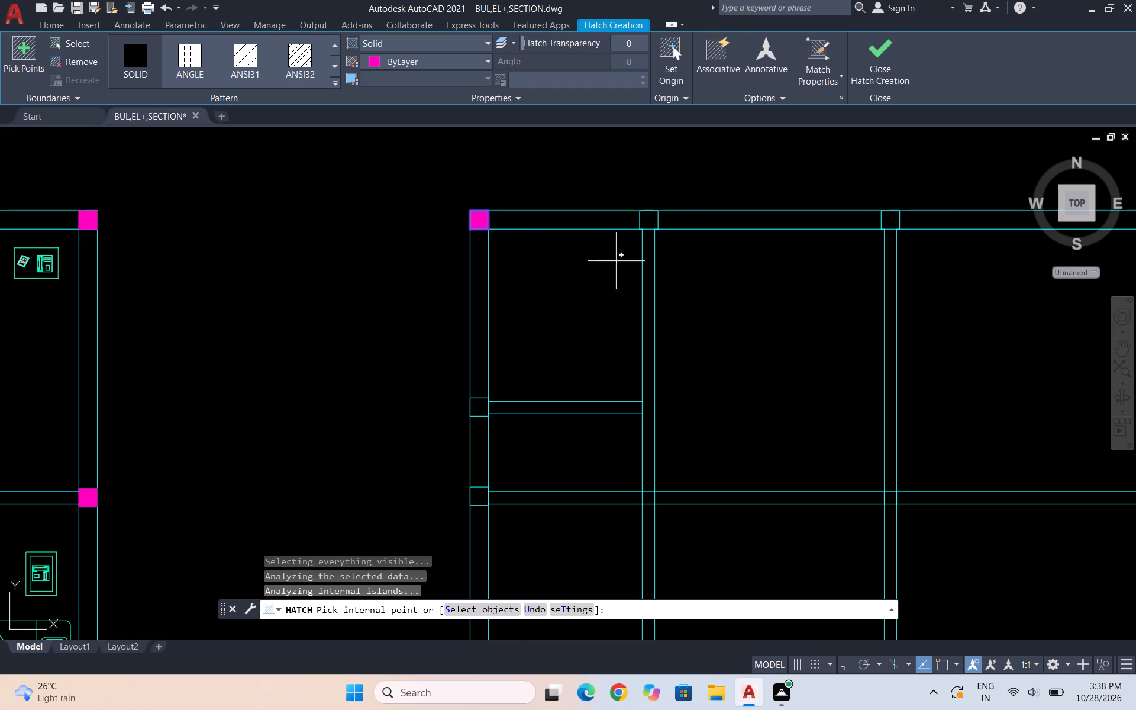
scroll(603, 264, down, 3)
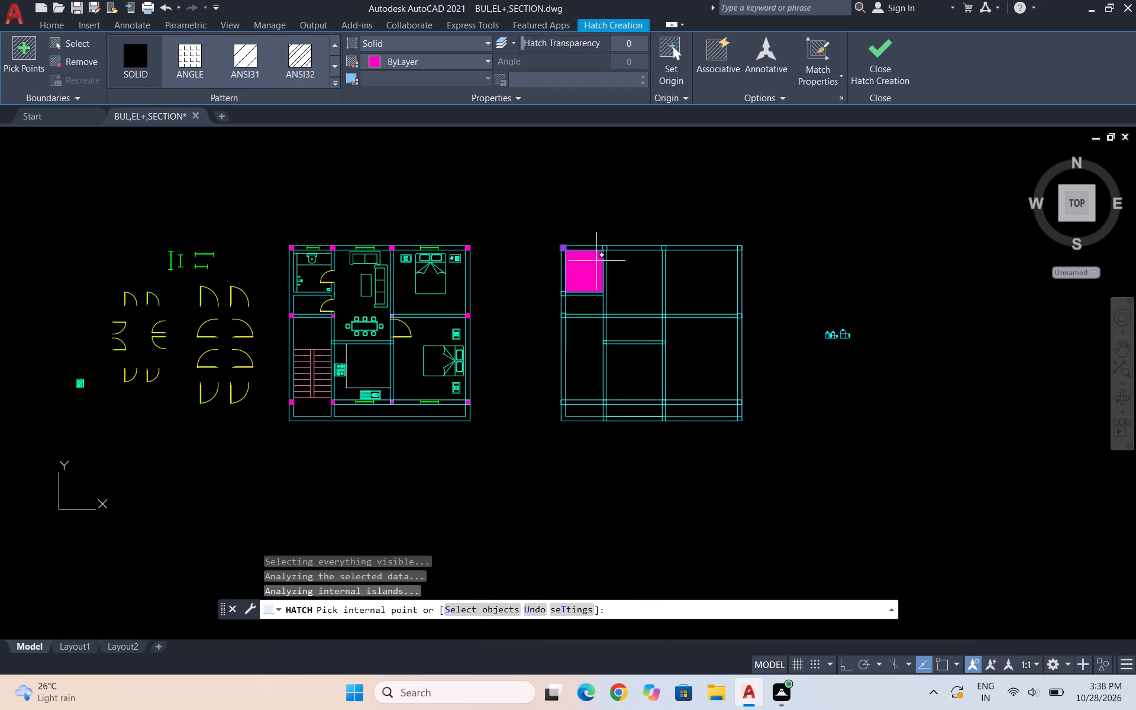
scroll(583, 215, up, 3)
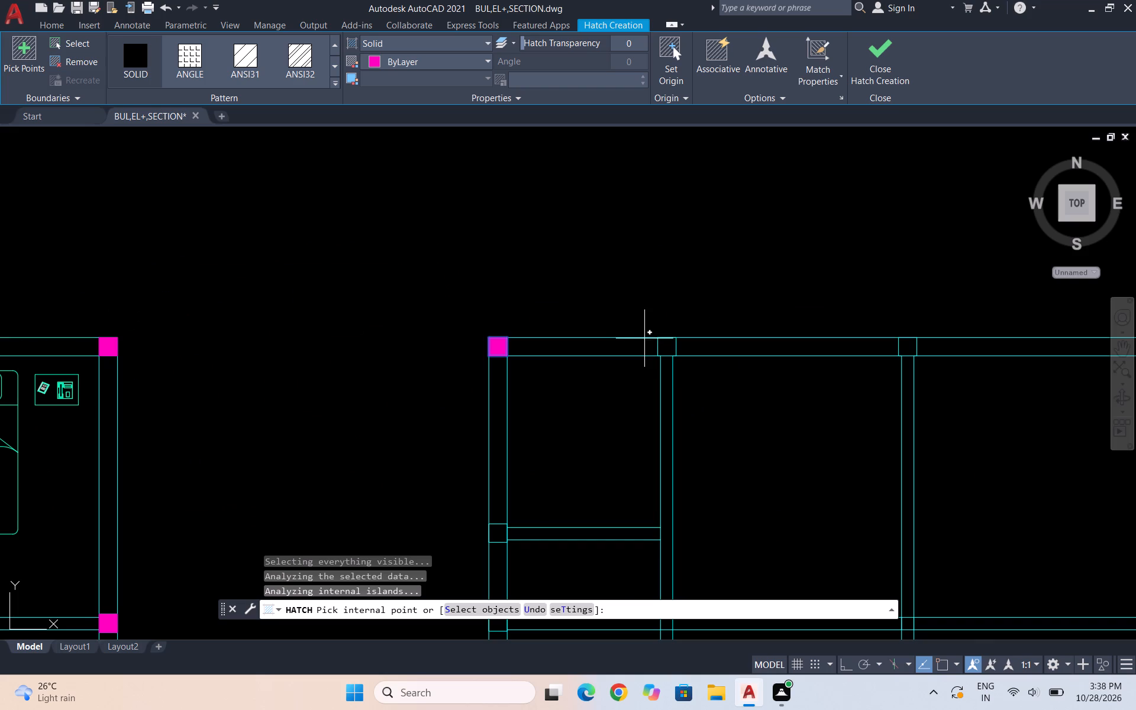
click(667, 344)
Solid-hatch the remaining two columns along the top wall, including the top-right corner column, and finish hatching.
scroll(564, 304, down, 2)
scroll(735, 320, up, 2)
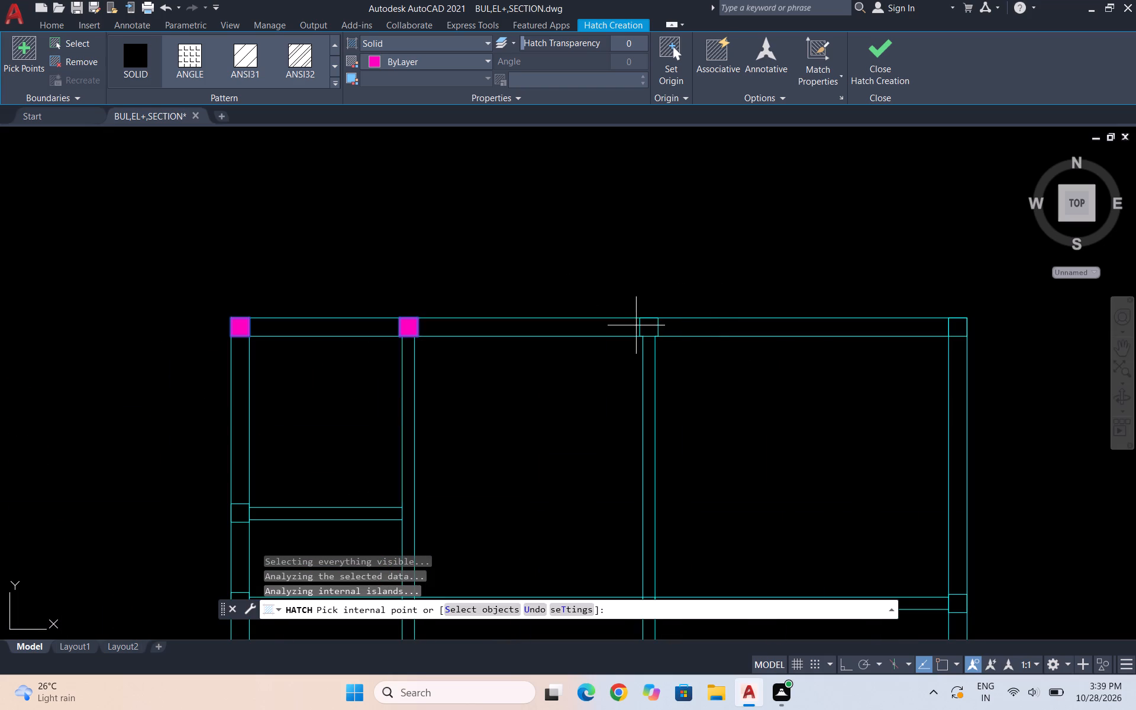
click(656, 324)
click(962, 325)
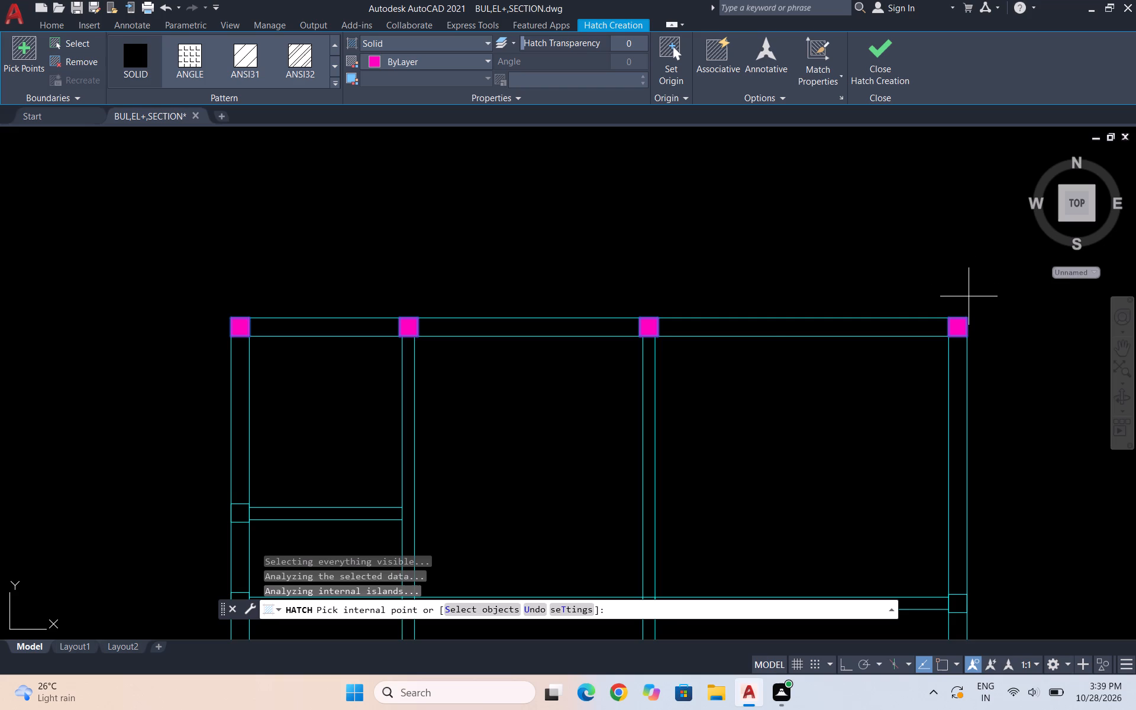
scroll(971, 275, down, 1)
scroll(860, 370, down, 1)
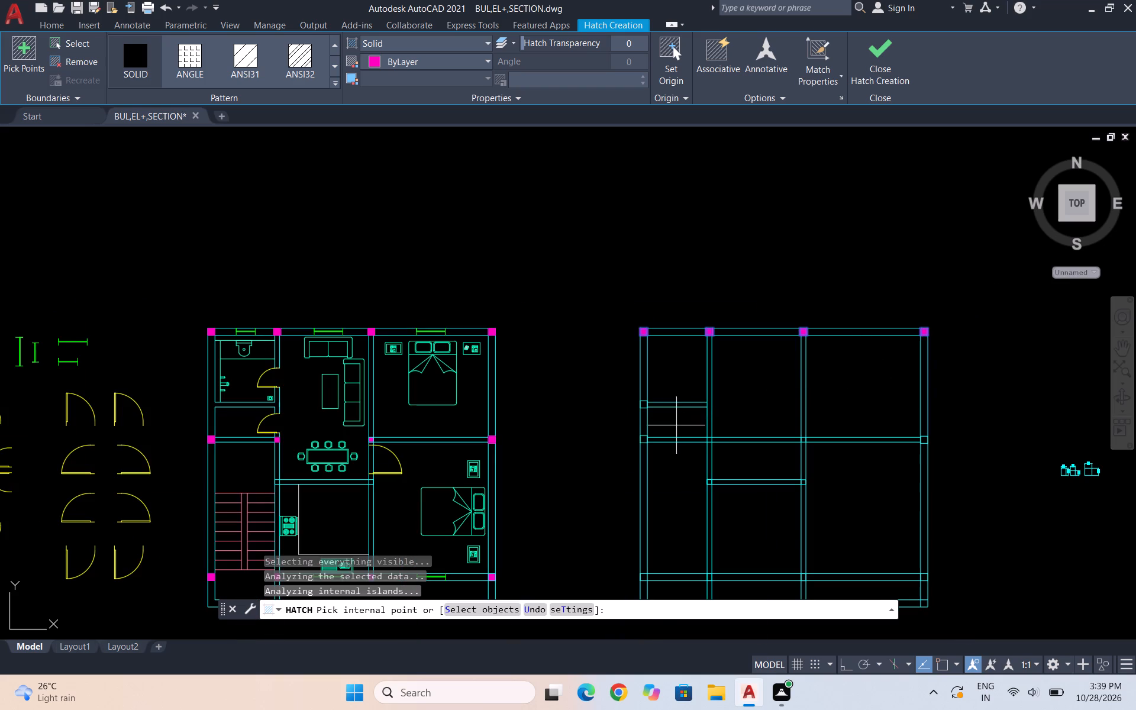
key(Escape)
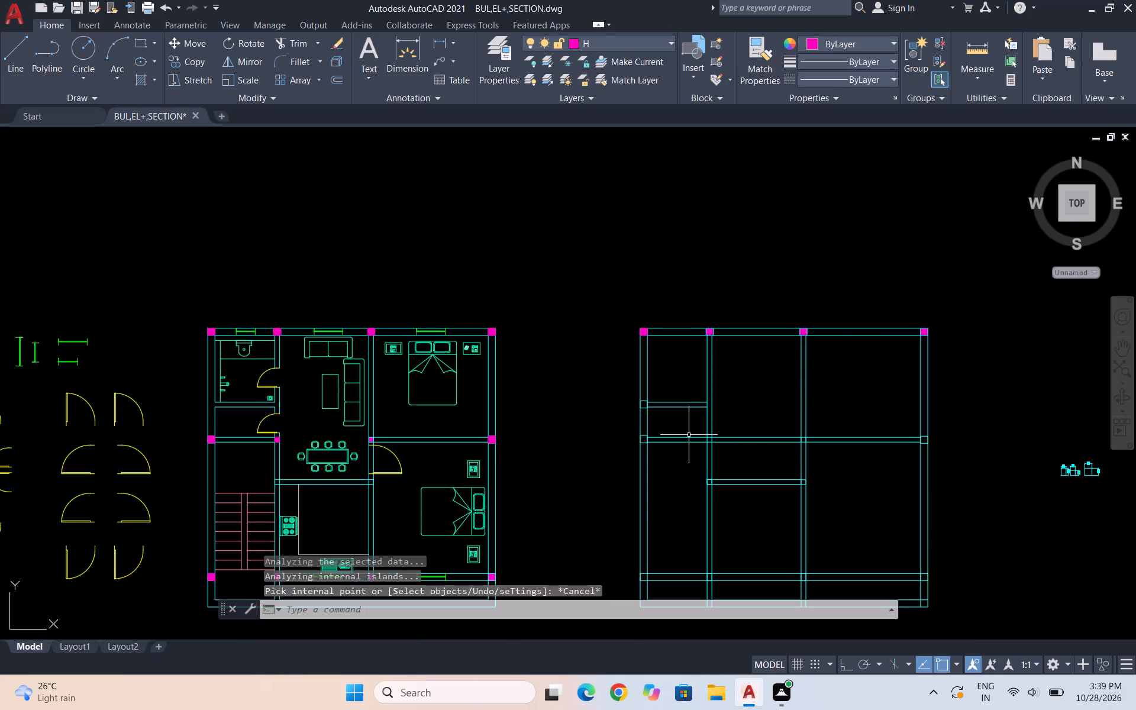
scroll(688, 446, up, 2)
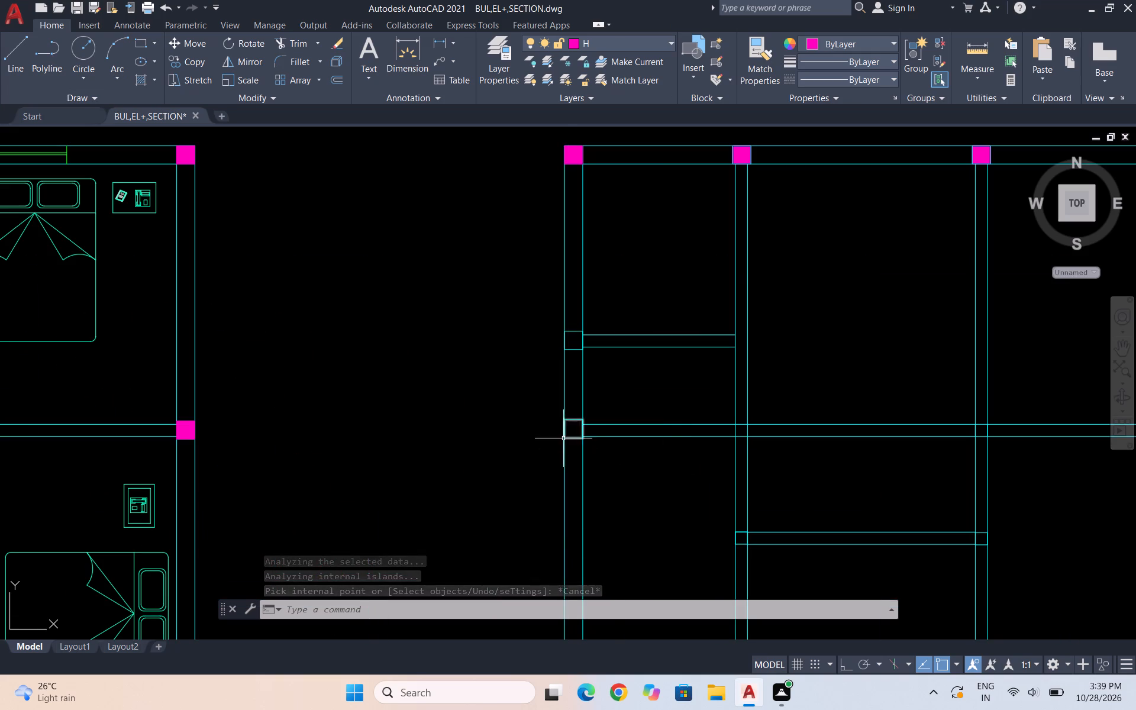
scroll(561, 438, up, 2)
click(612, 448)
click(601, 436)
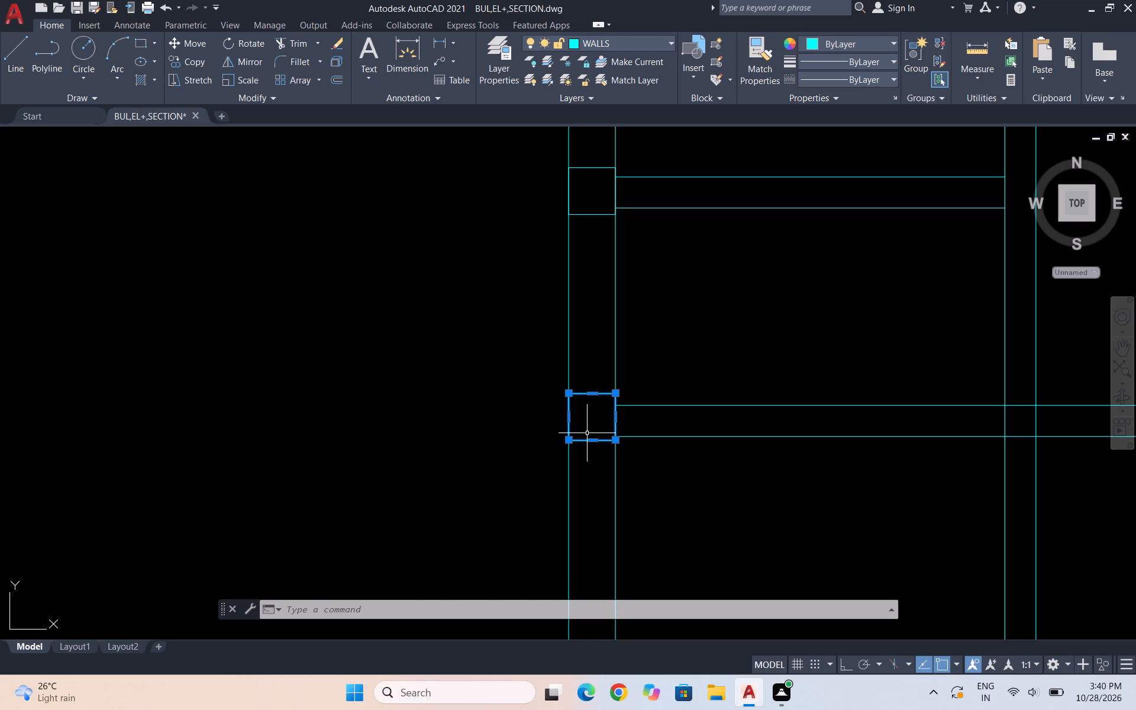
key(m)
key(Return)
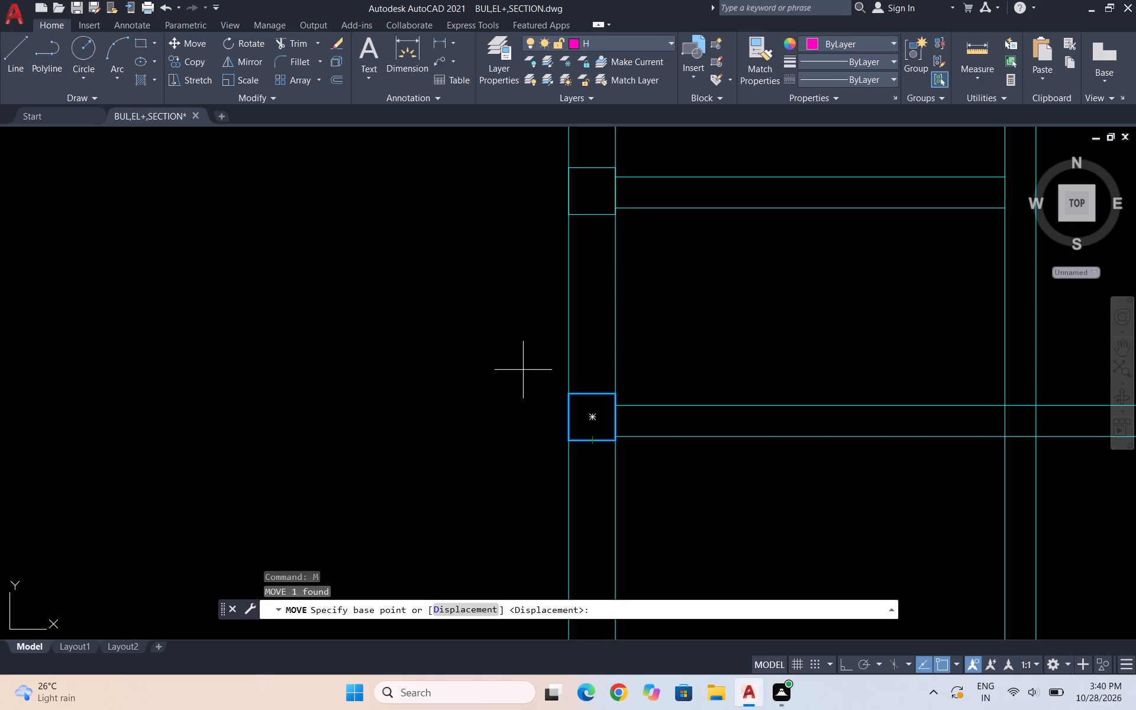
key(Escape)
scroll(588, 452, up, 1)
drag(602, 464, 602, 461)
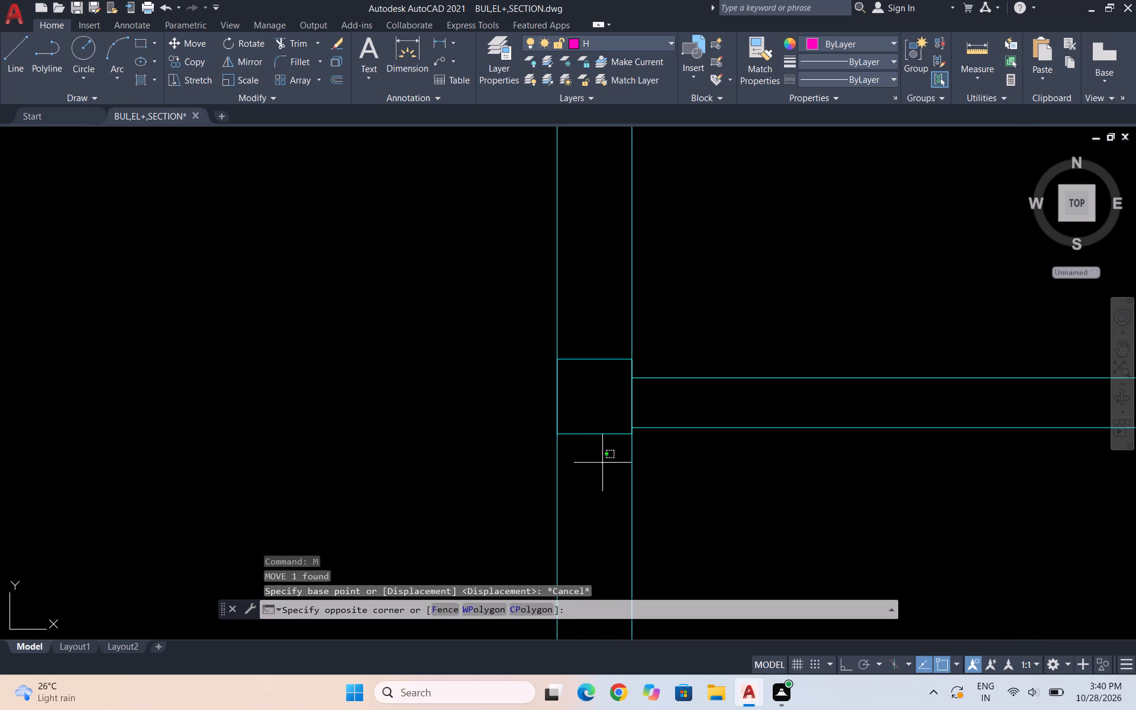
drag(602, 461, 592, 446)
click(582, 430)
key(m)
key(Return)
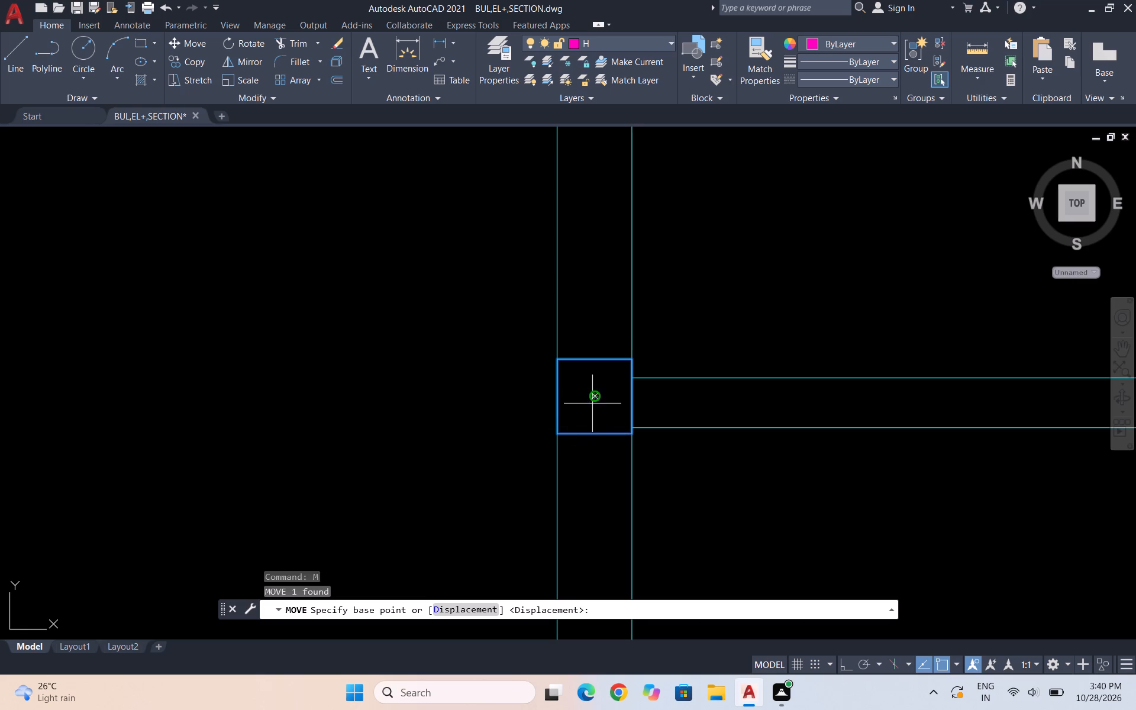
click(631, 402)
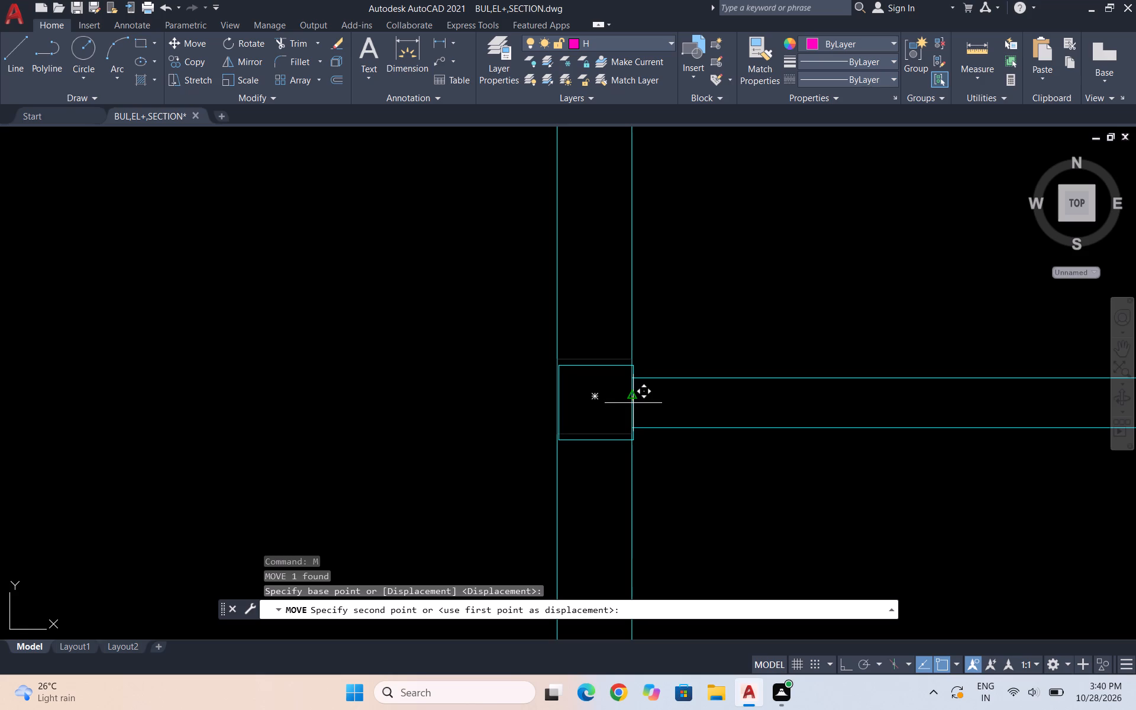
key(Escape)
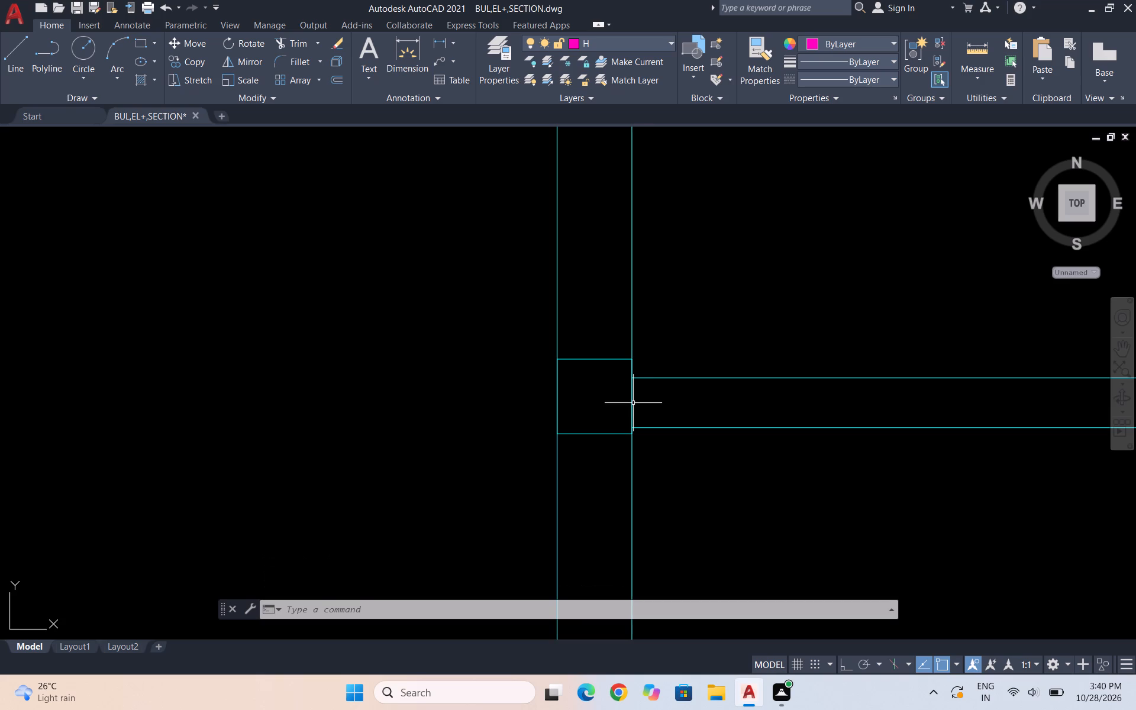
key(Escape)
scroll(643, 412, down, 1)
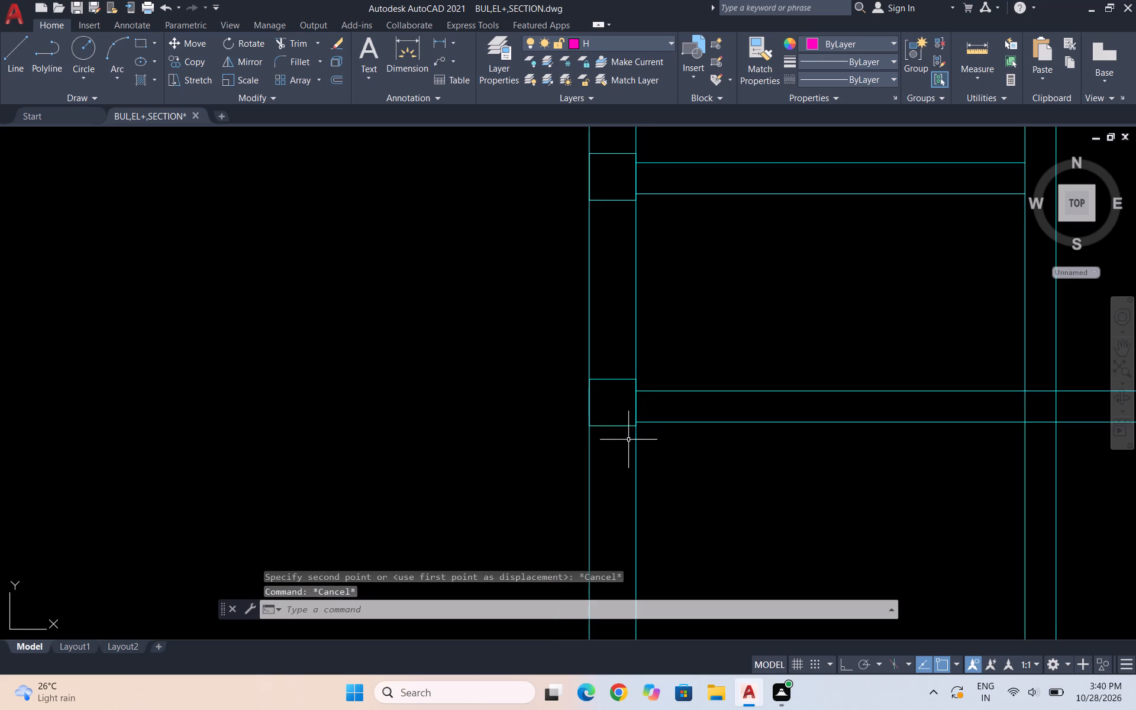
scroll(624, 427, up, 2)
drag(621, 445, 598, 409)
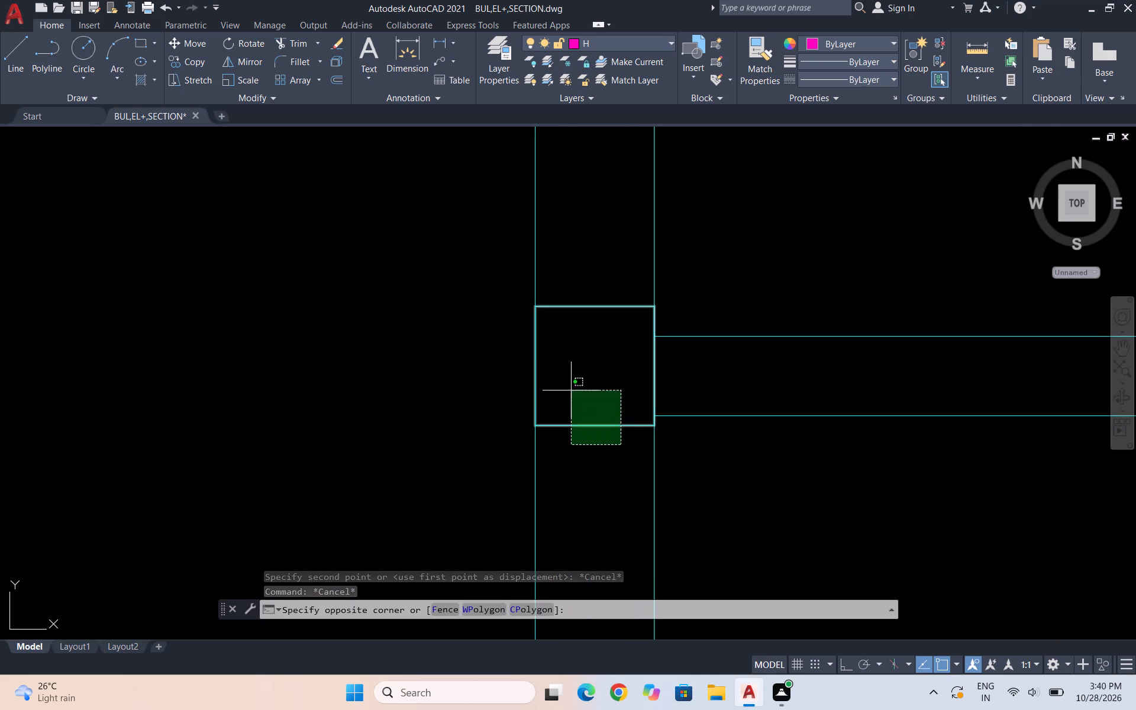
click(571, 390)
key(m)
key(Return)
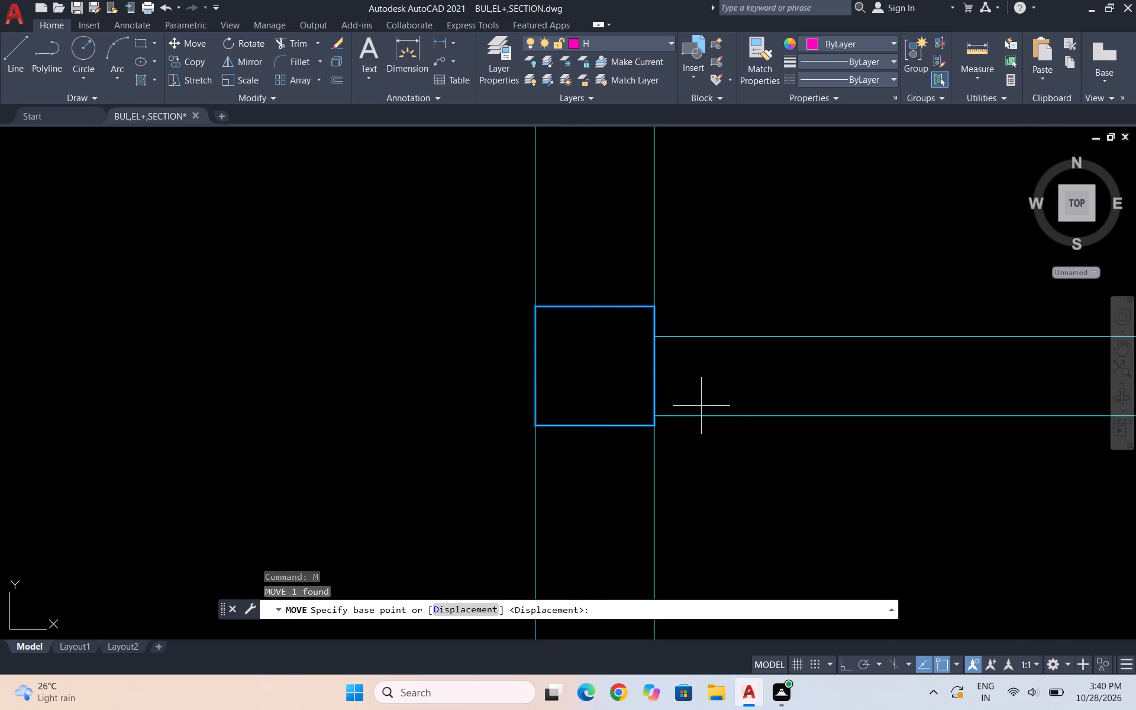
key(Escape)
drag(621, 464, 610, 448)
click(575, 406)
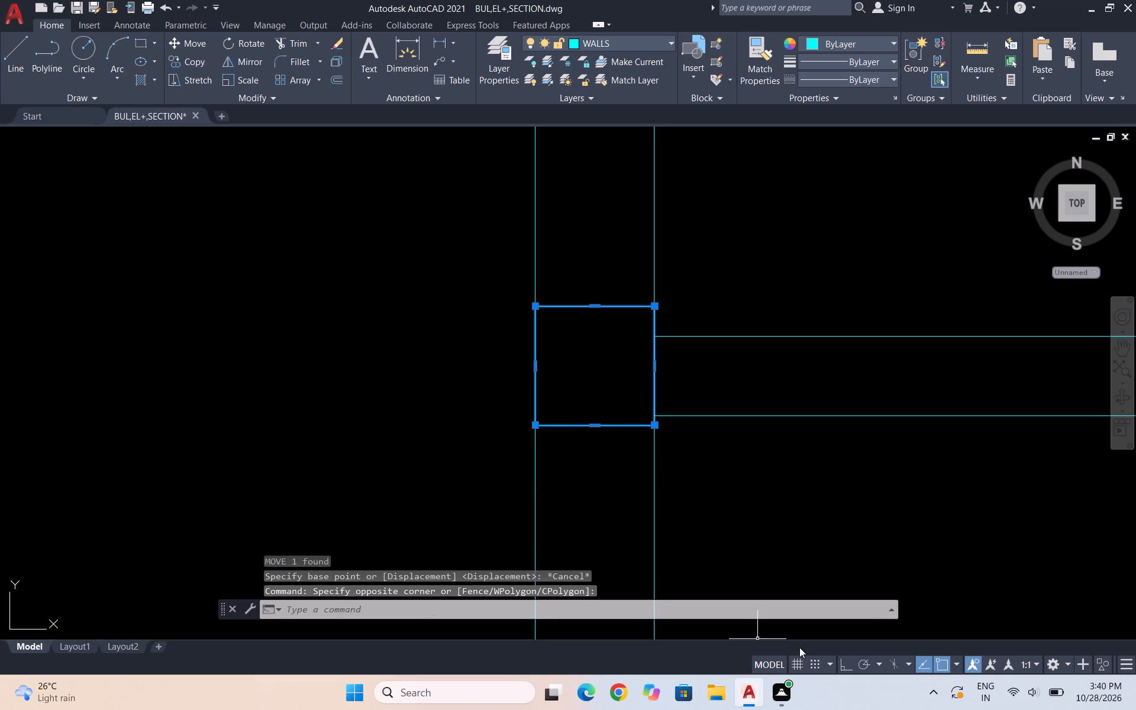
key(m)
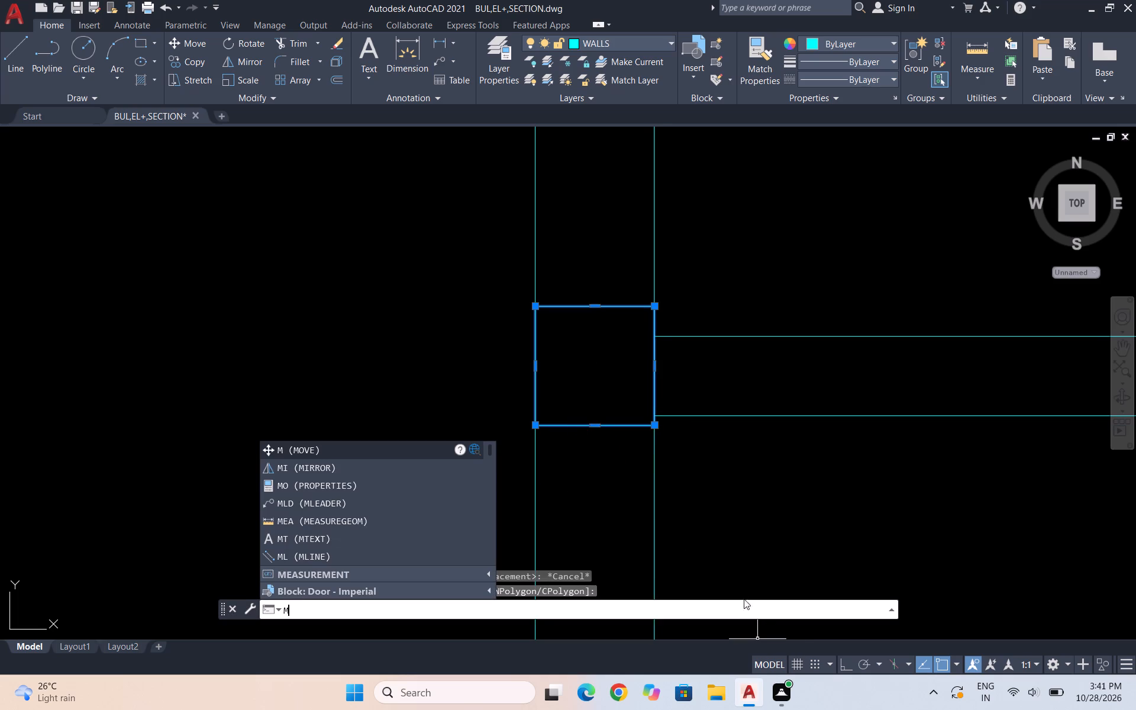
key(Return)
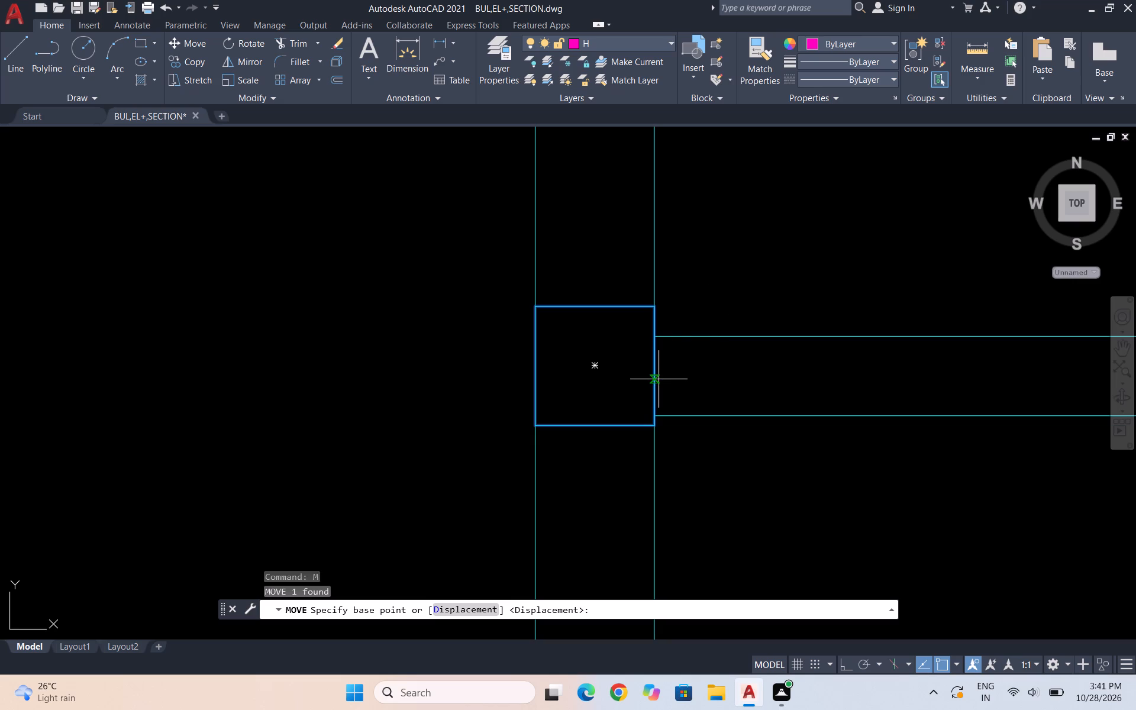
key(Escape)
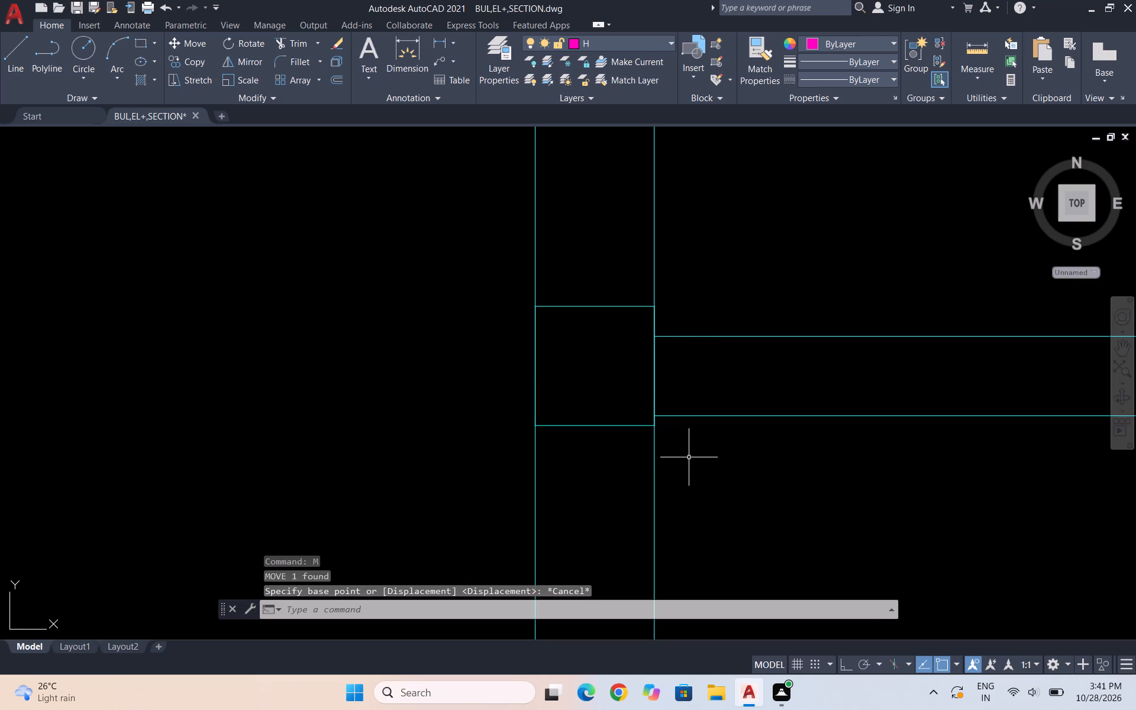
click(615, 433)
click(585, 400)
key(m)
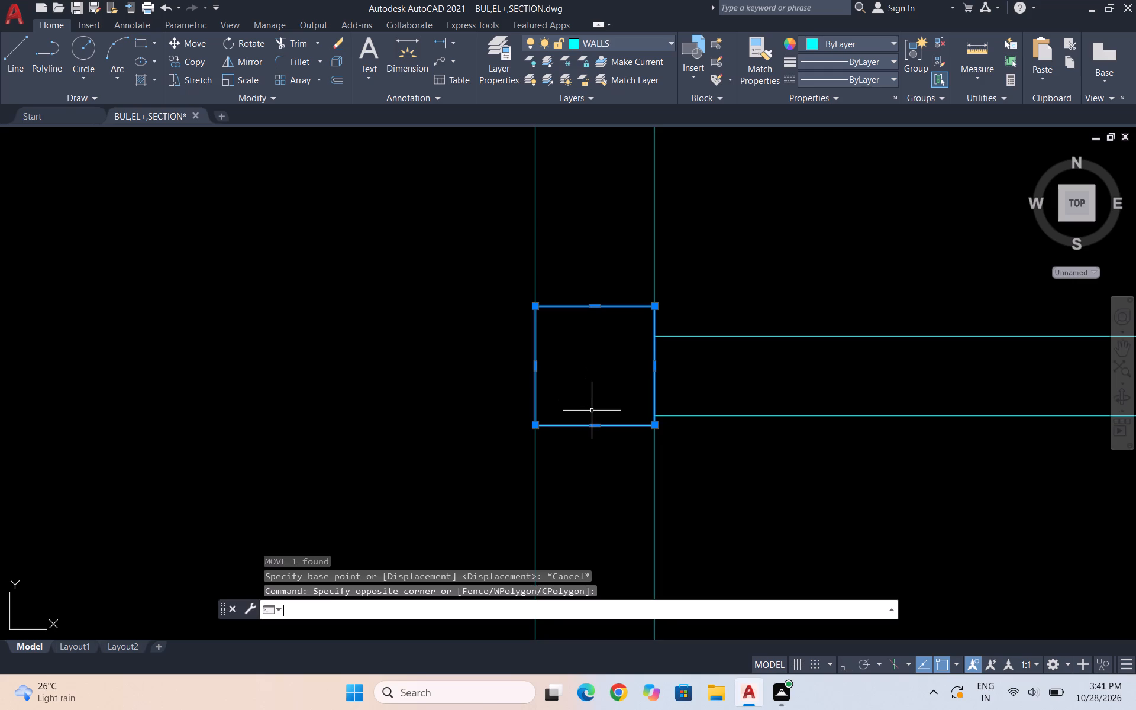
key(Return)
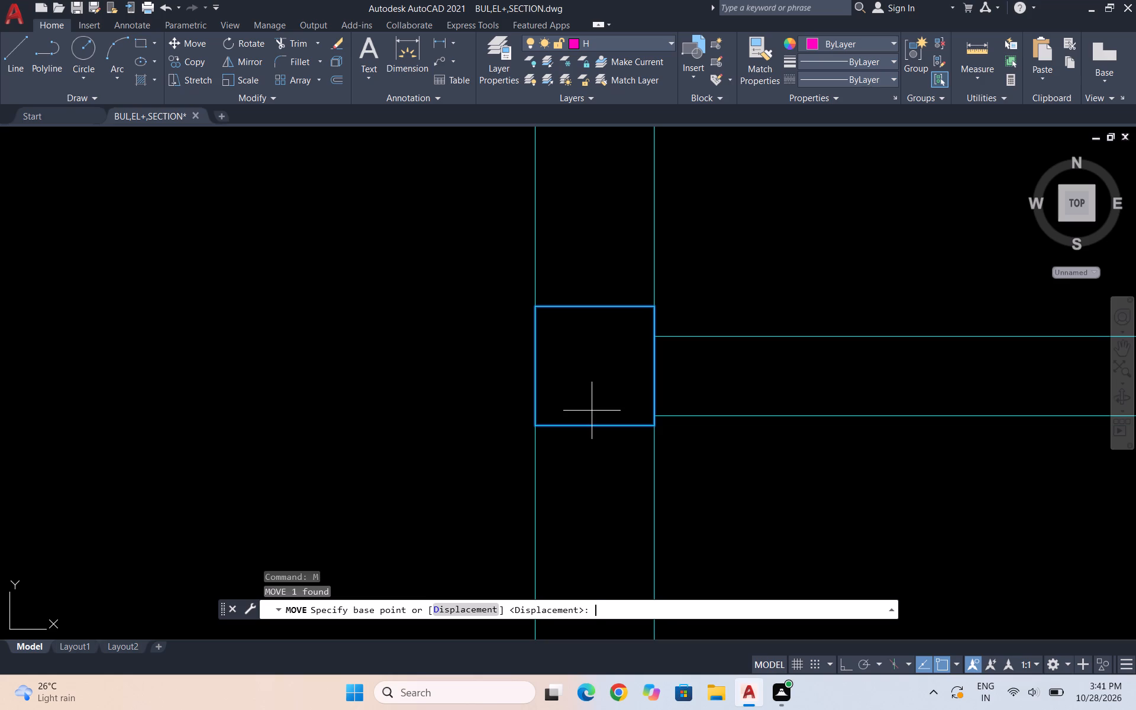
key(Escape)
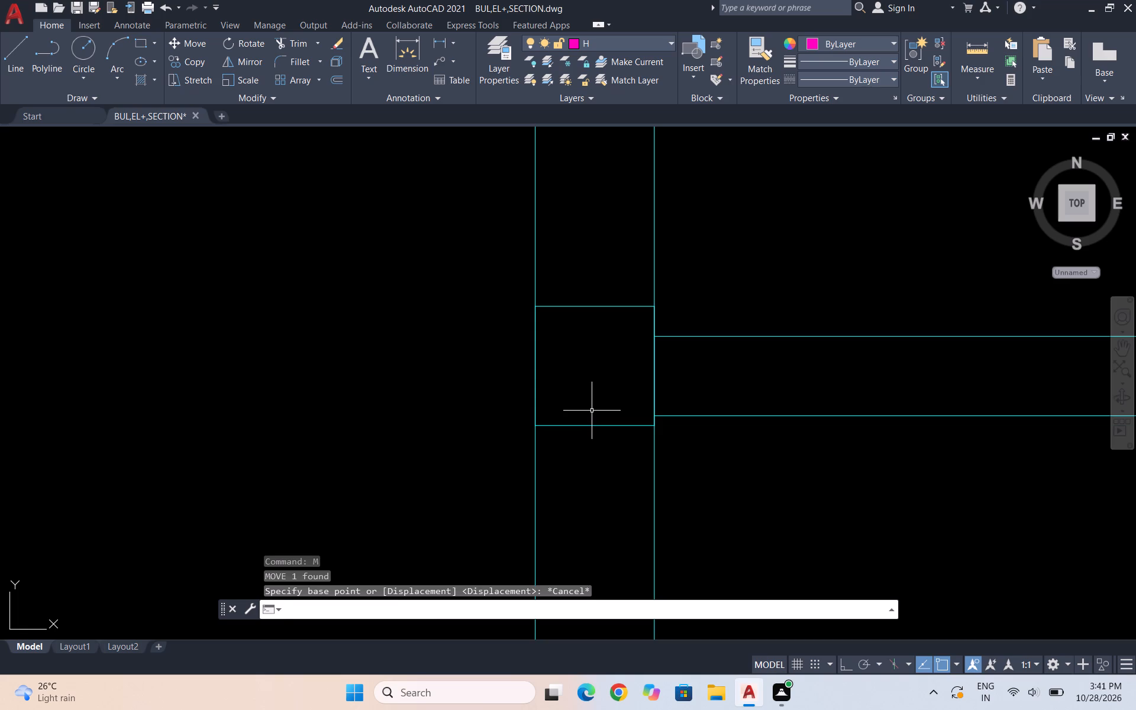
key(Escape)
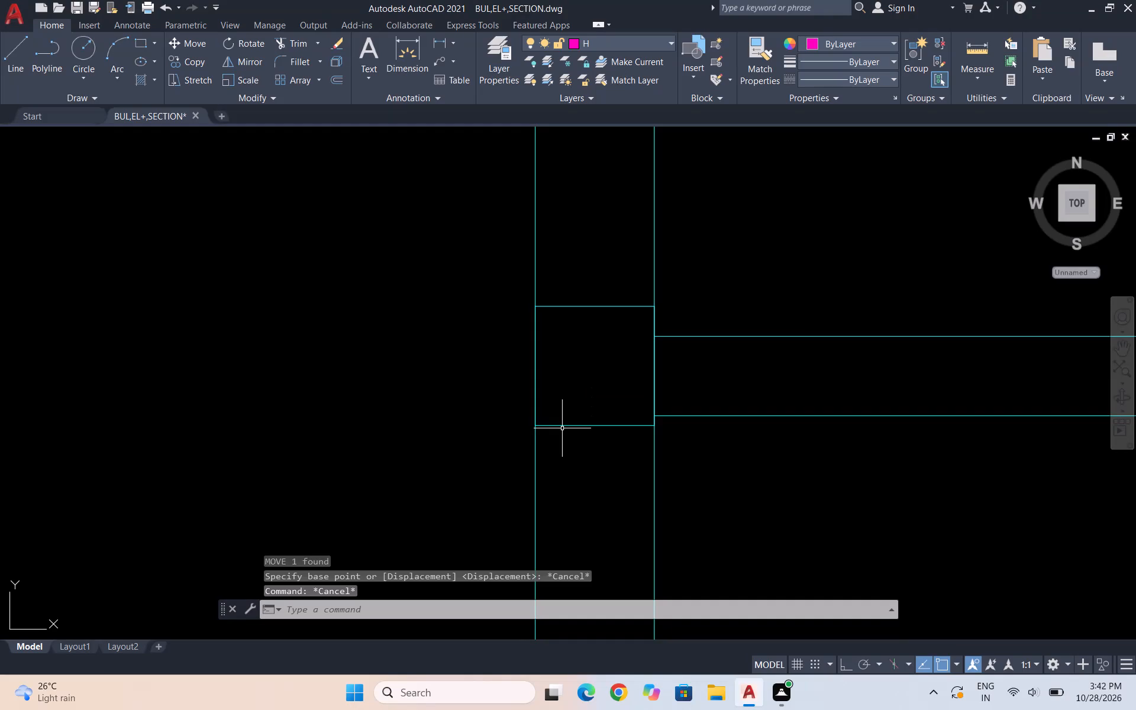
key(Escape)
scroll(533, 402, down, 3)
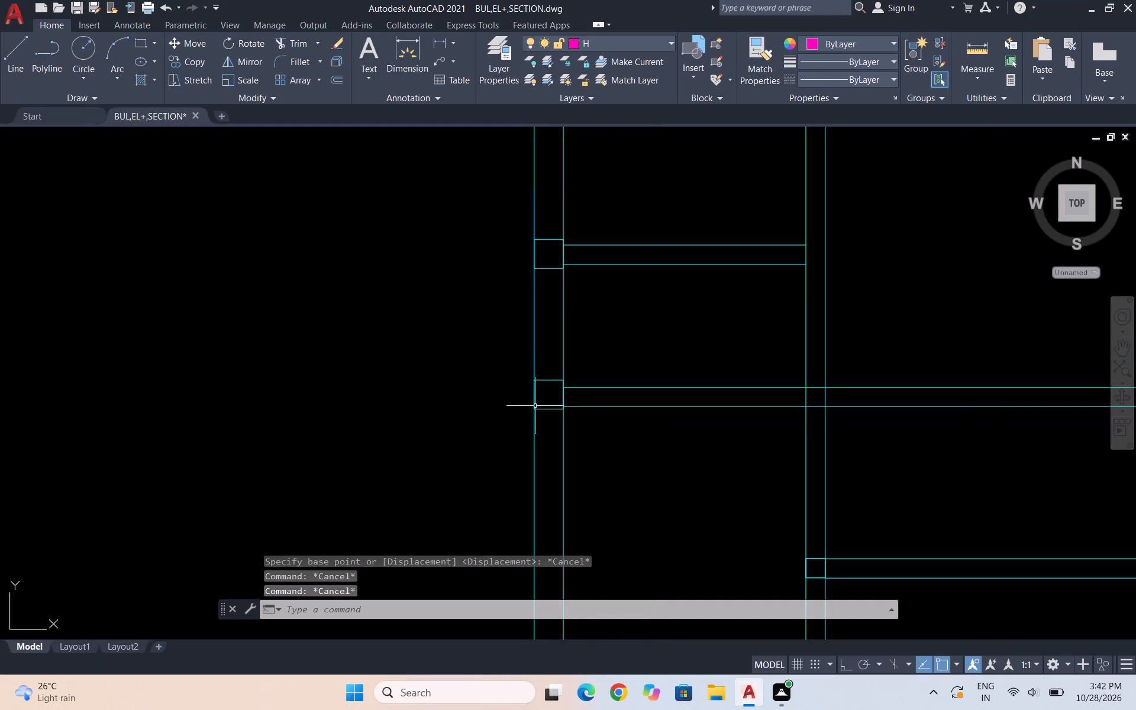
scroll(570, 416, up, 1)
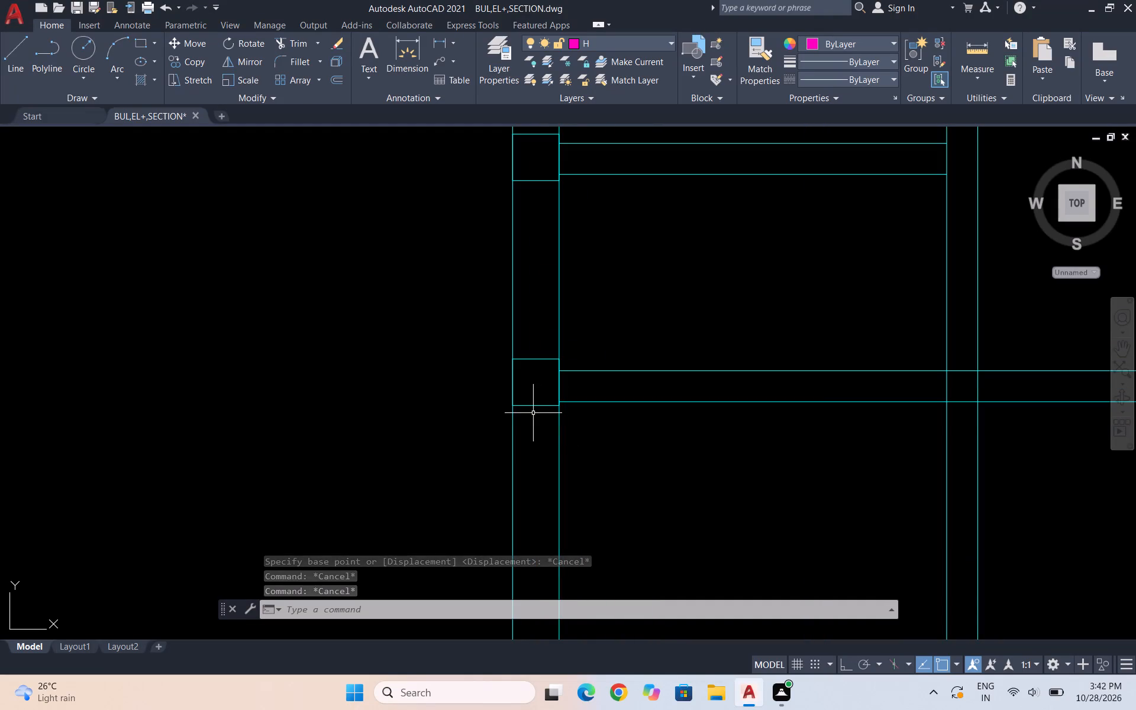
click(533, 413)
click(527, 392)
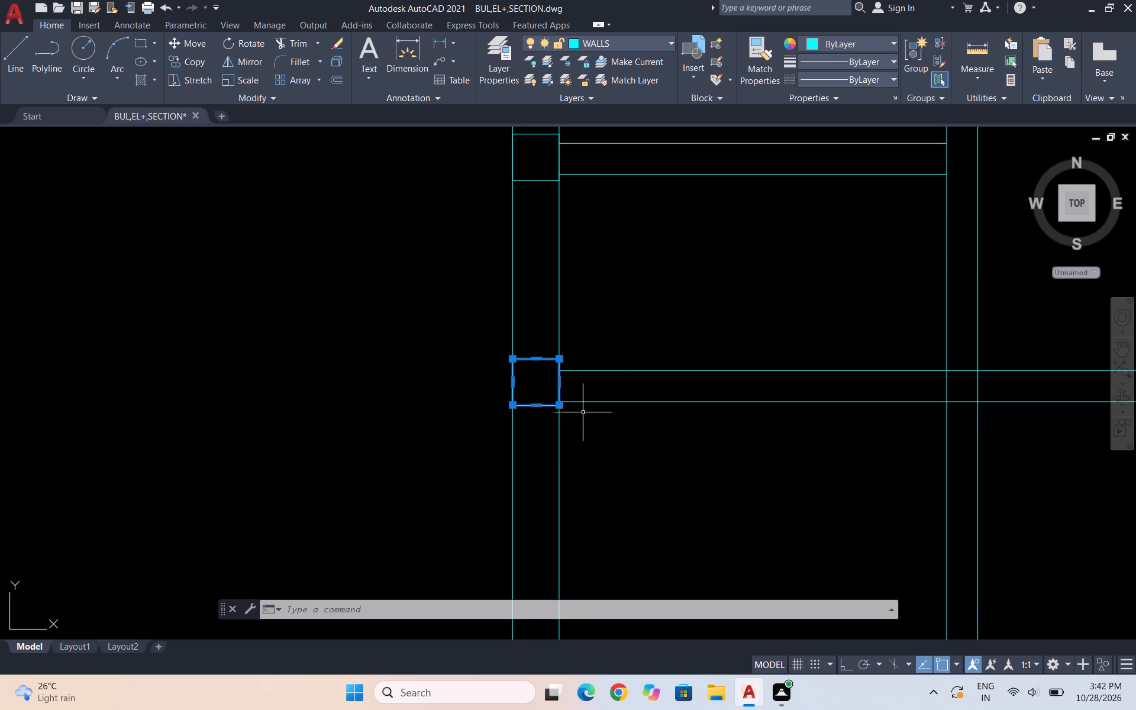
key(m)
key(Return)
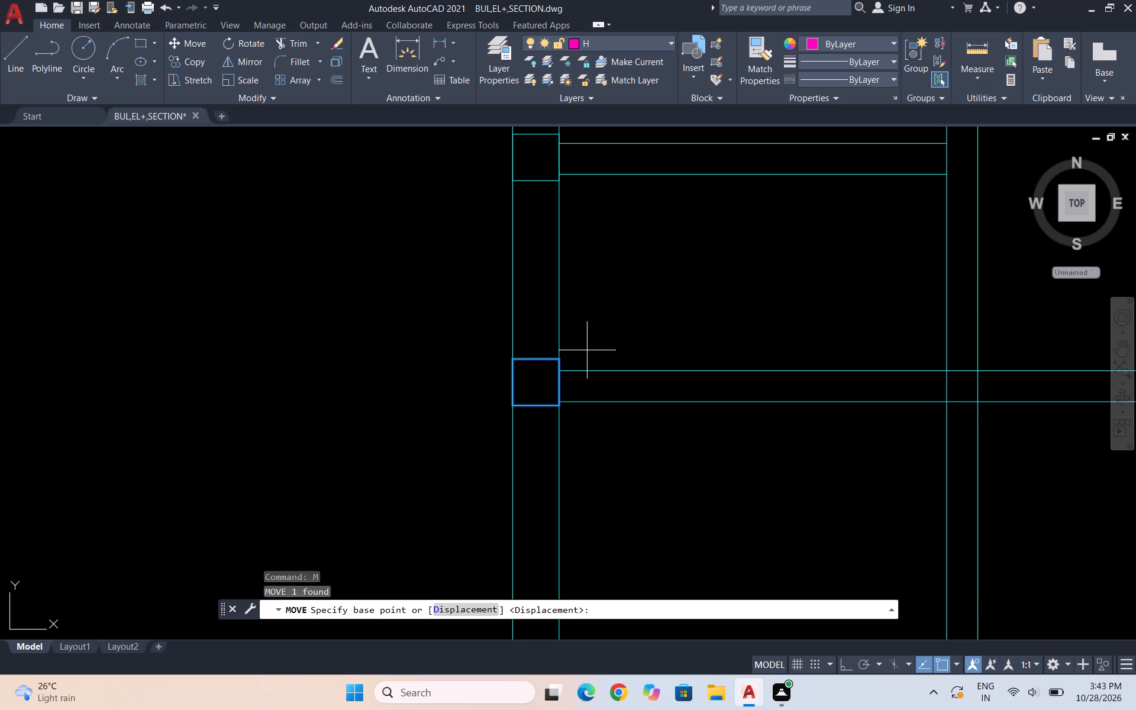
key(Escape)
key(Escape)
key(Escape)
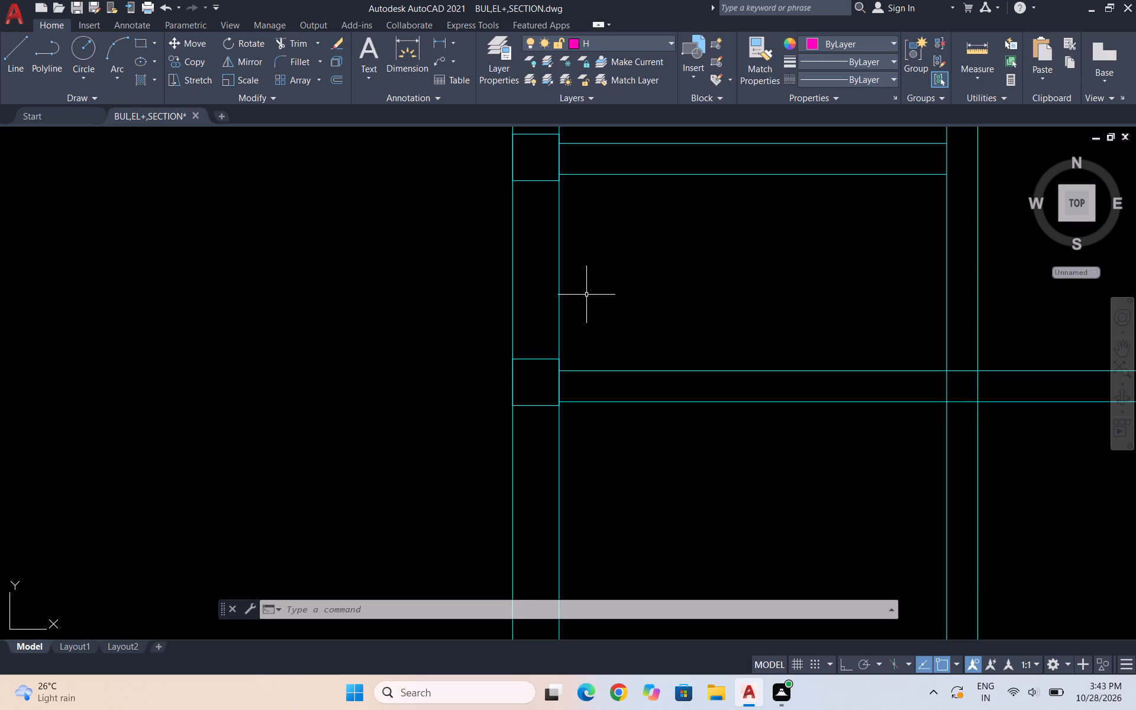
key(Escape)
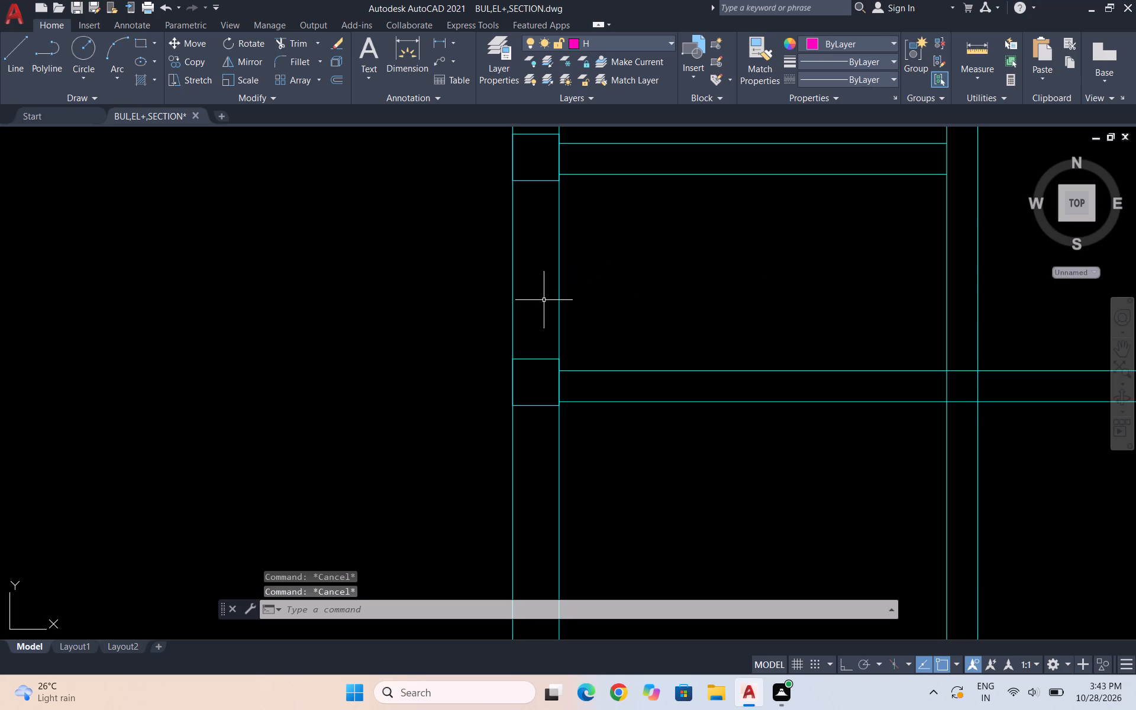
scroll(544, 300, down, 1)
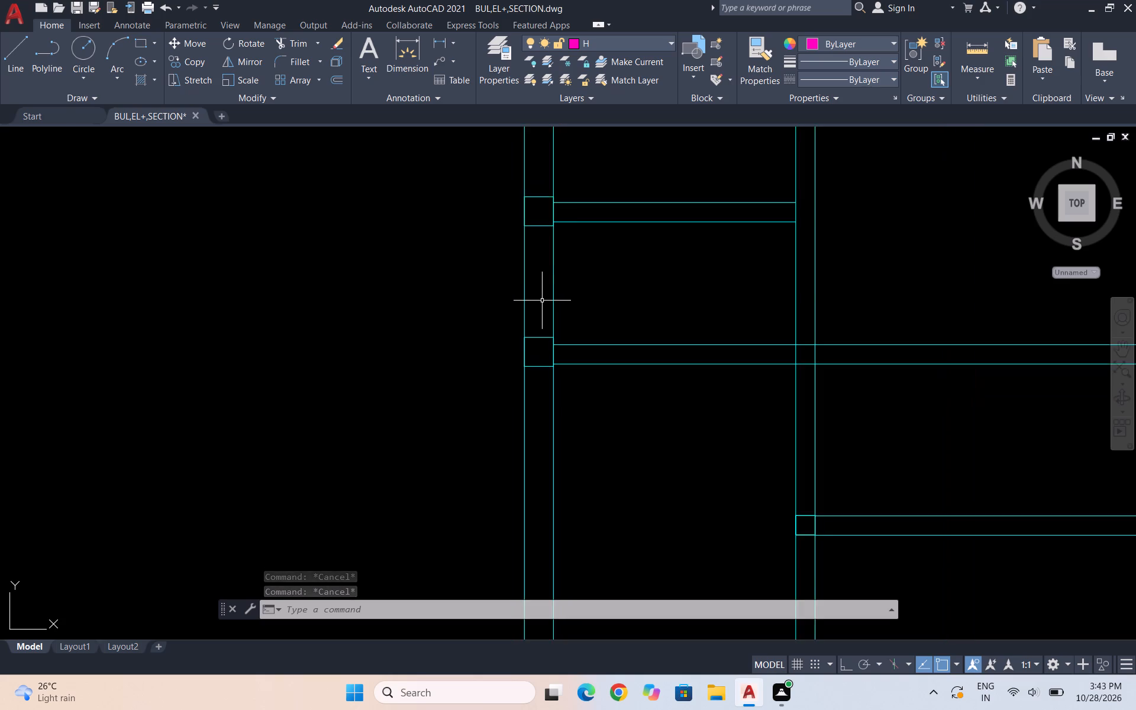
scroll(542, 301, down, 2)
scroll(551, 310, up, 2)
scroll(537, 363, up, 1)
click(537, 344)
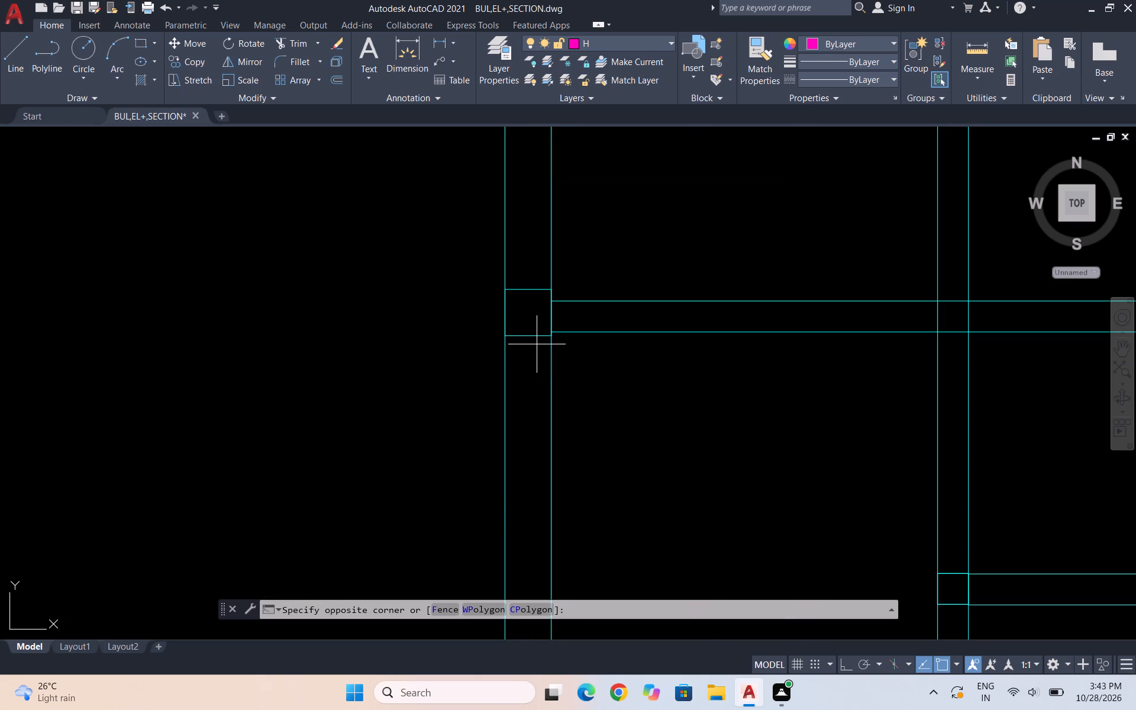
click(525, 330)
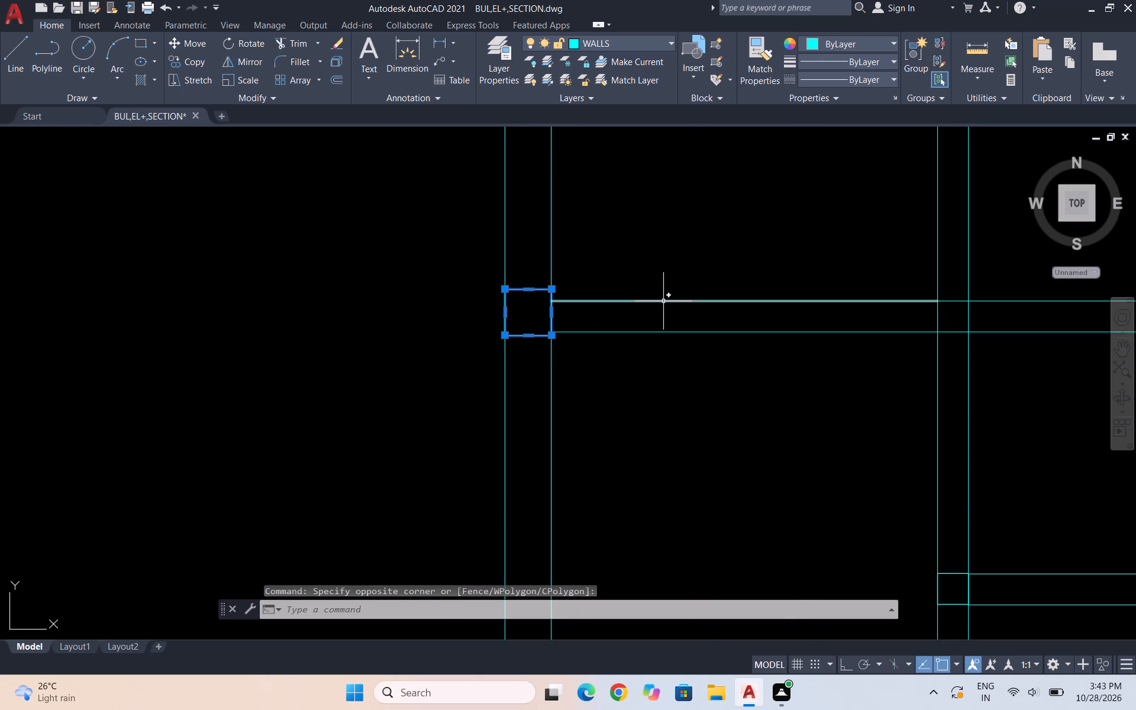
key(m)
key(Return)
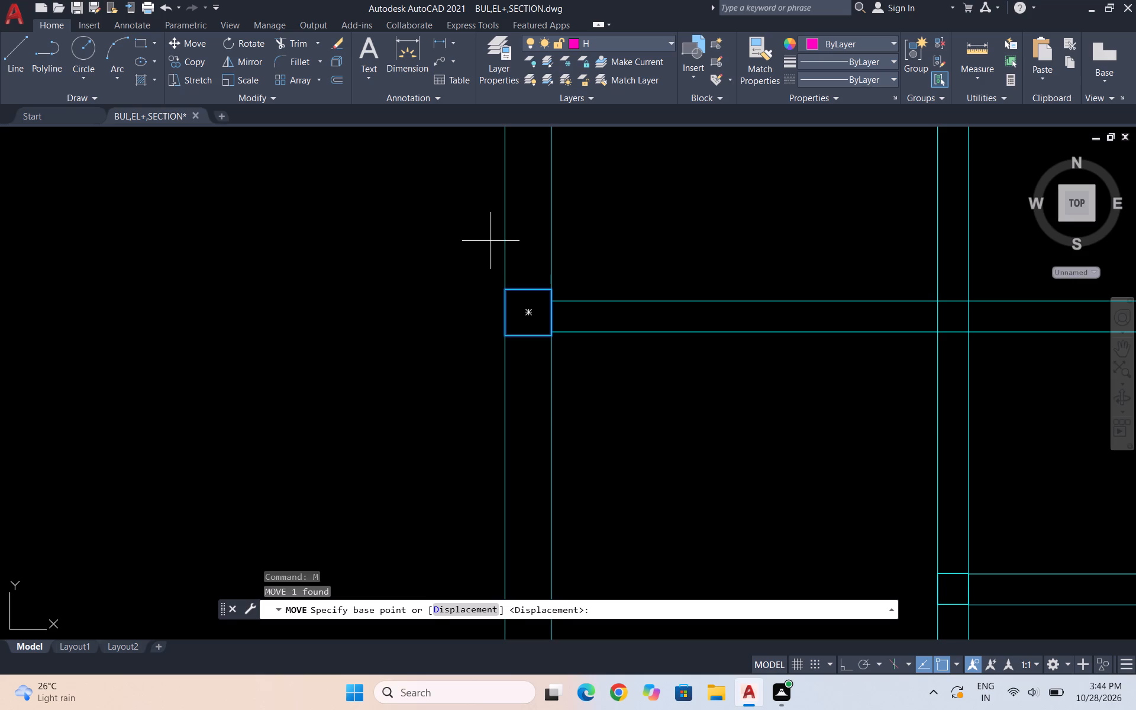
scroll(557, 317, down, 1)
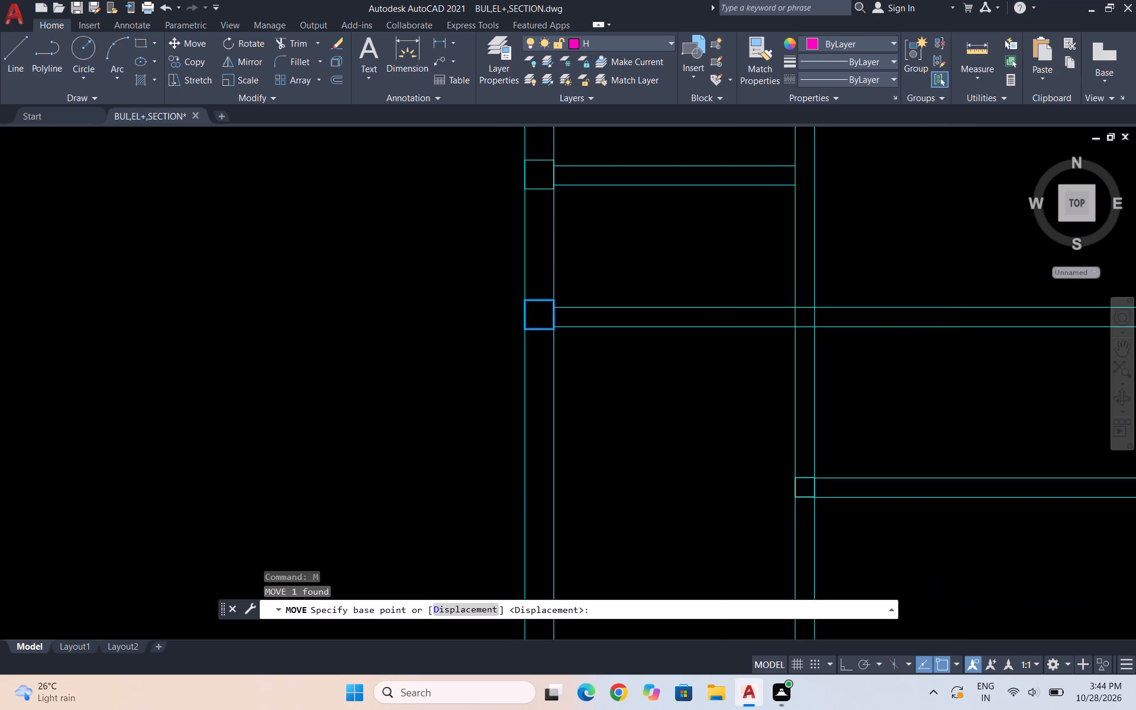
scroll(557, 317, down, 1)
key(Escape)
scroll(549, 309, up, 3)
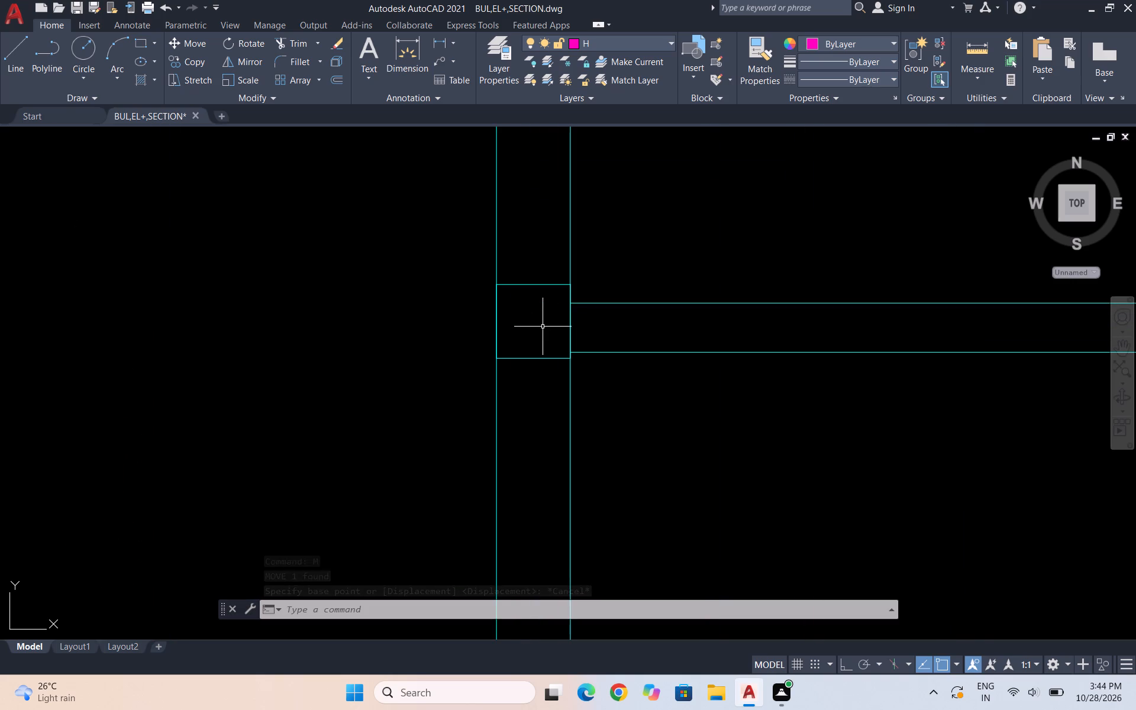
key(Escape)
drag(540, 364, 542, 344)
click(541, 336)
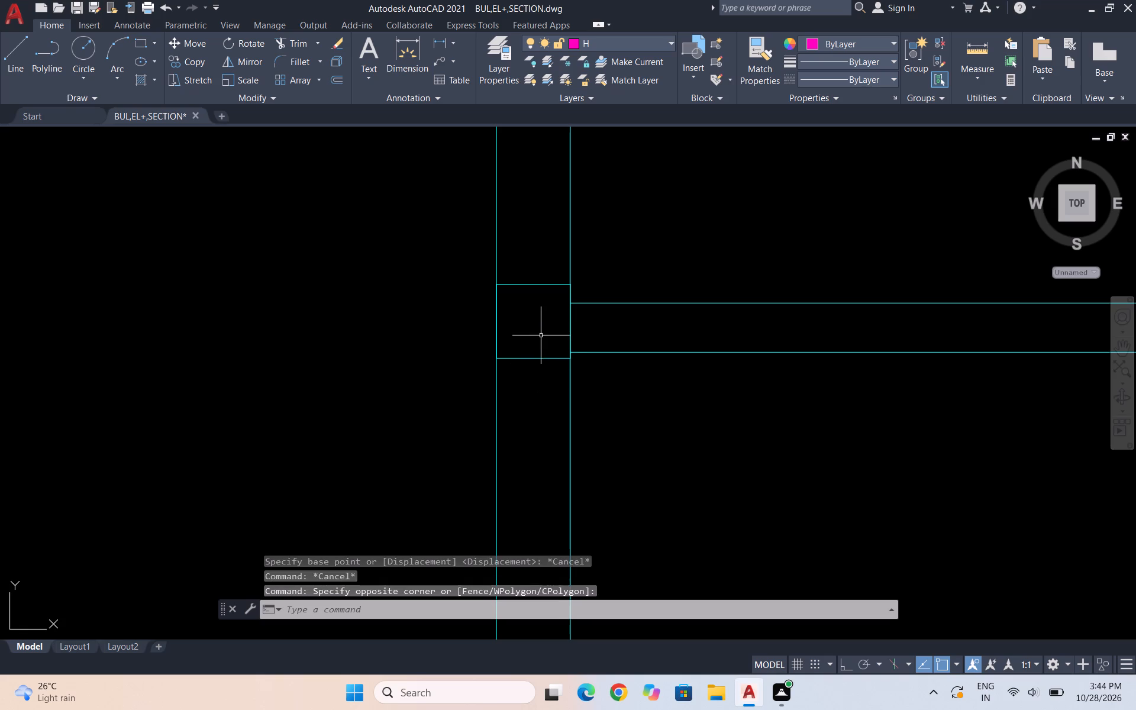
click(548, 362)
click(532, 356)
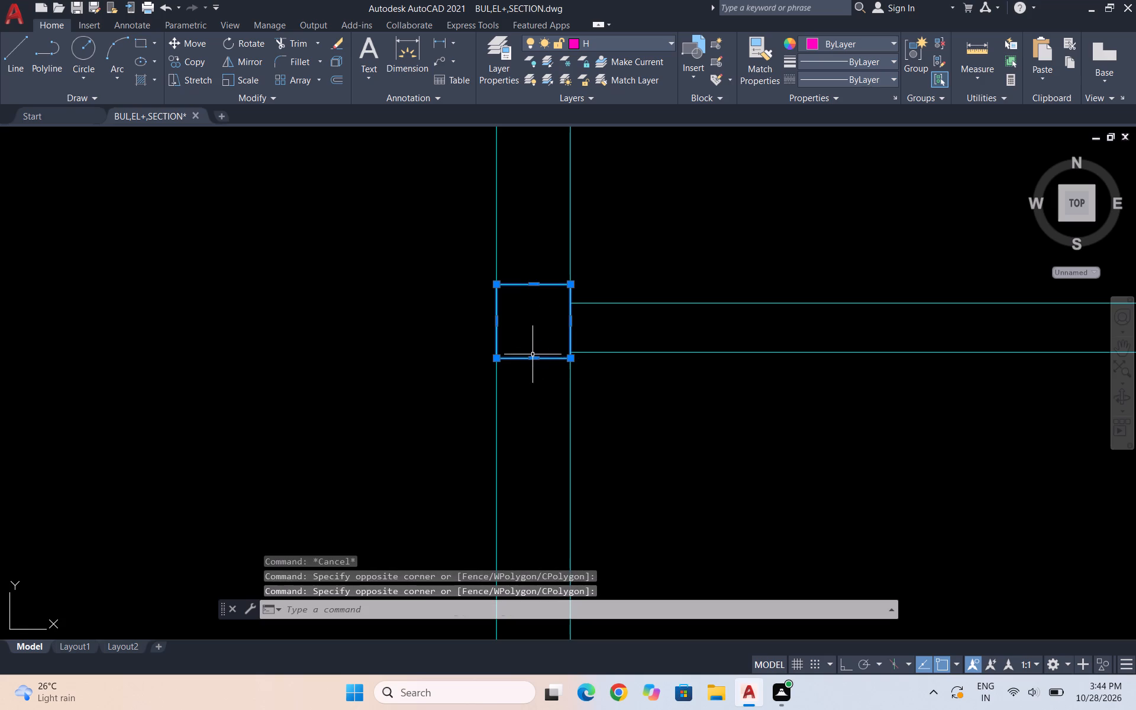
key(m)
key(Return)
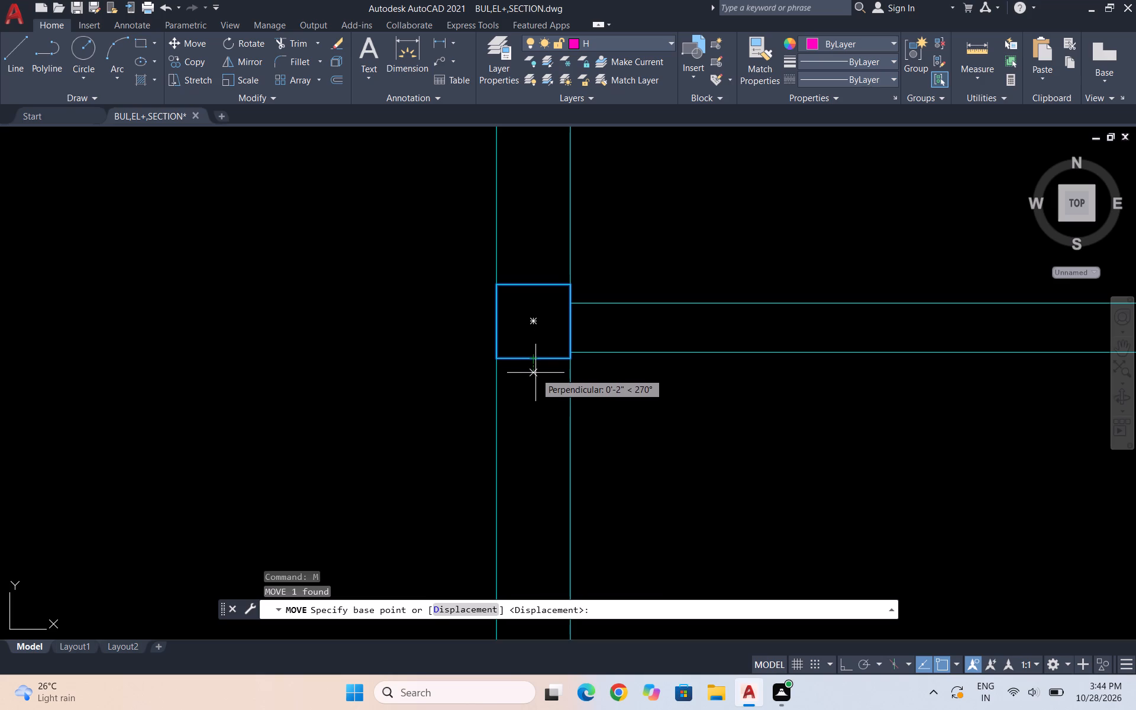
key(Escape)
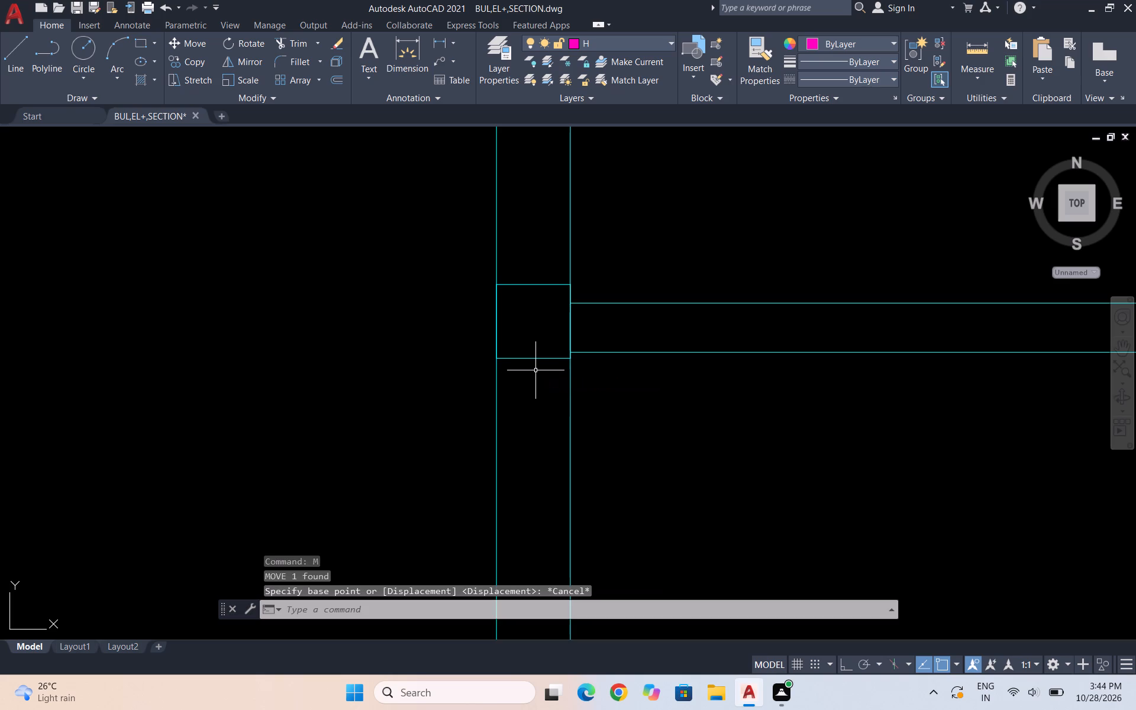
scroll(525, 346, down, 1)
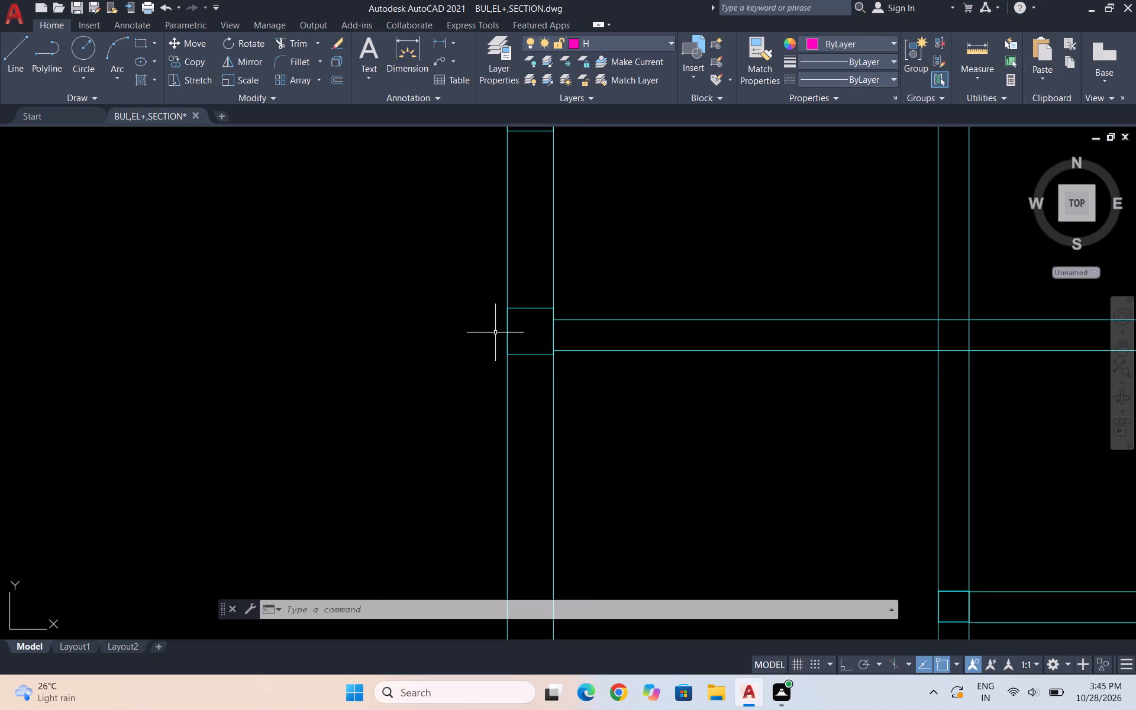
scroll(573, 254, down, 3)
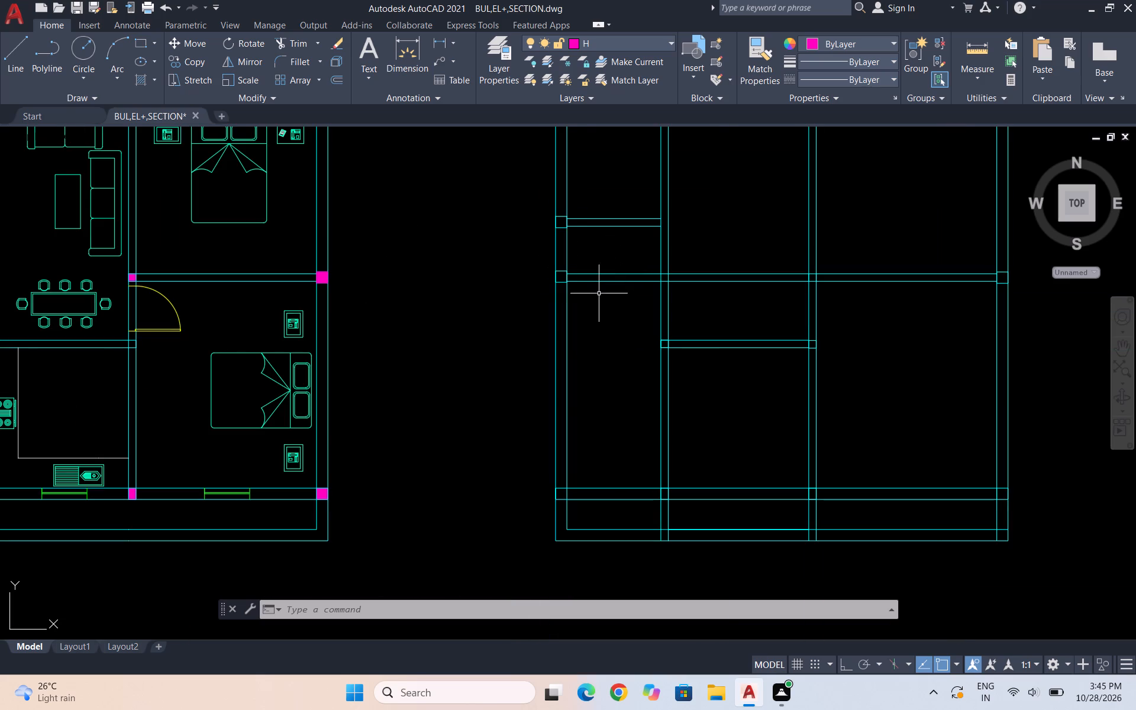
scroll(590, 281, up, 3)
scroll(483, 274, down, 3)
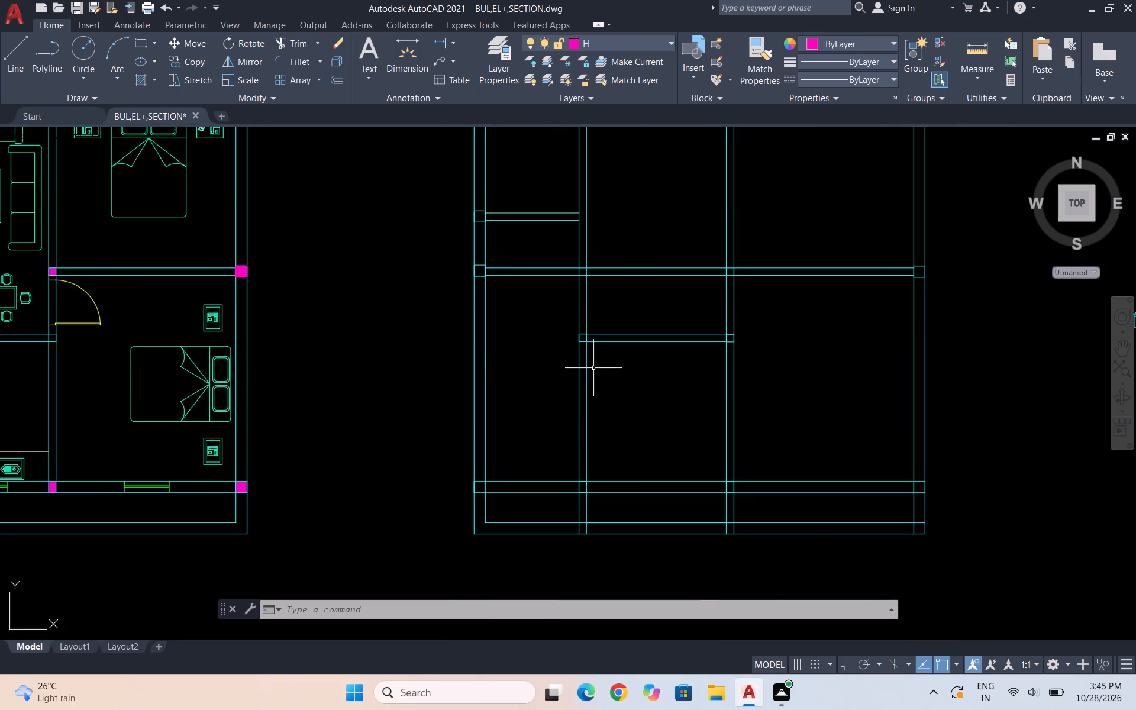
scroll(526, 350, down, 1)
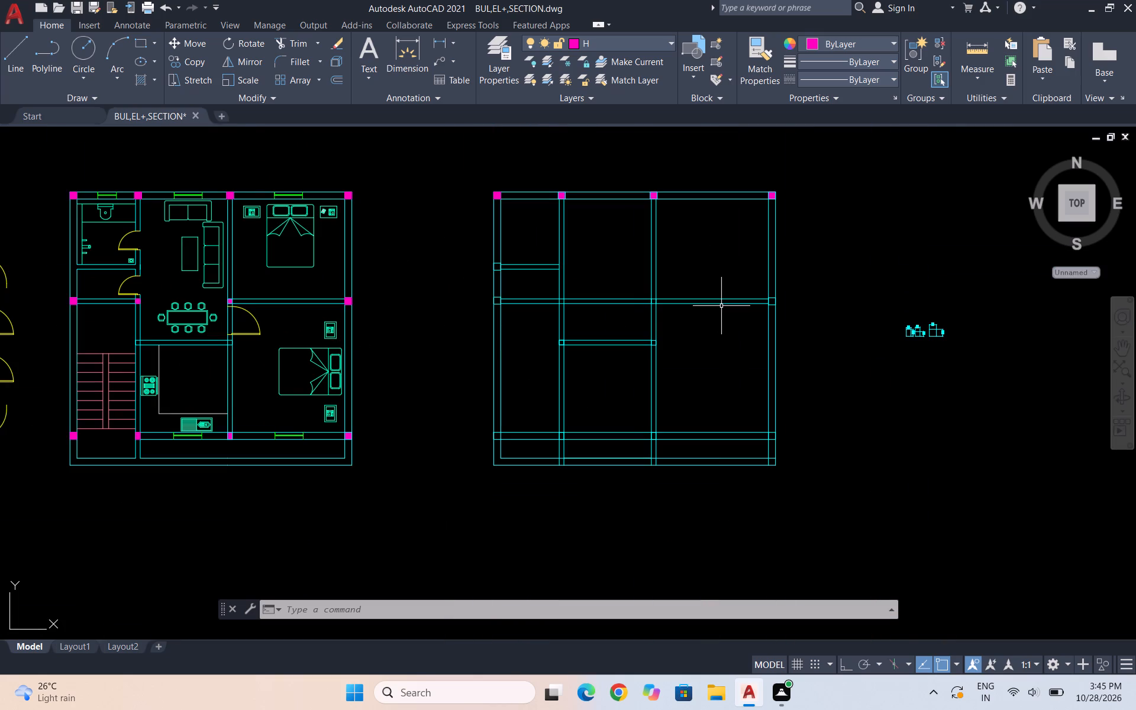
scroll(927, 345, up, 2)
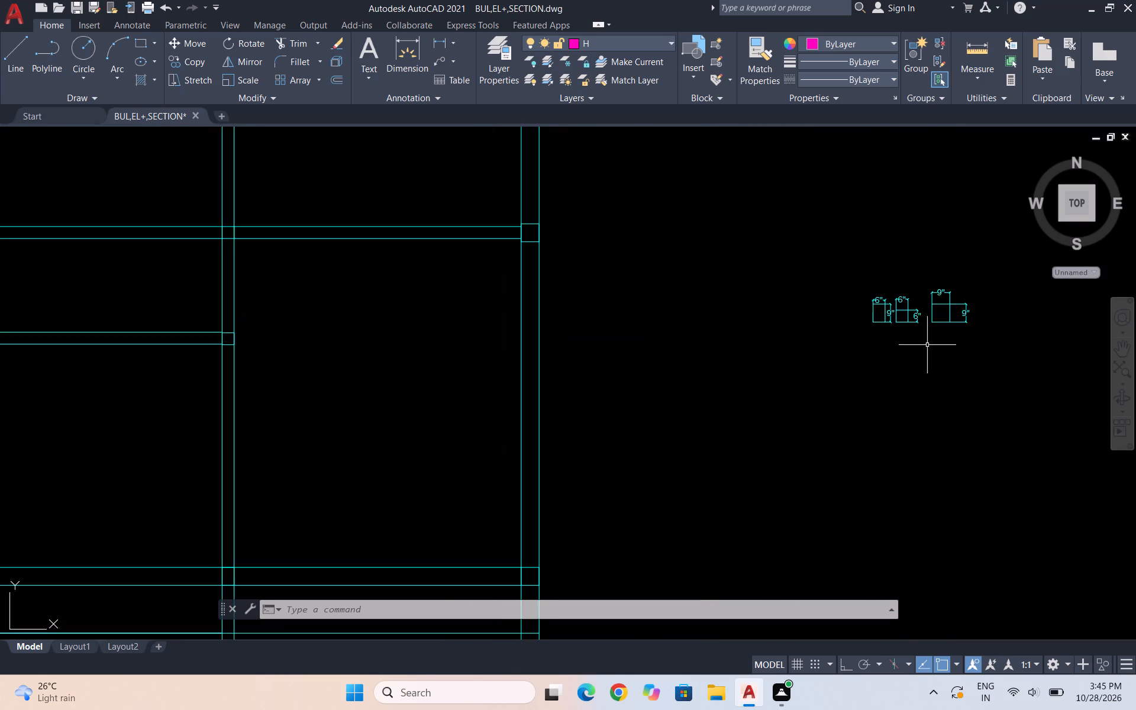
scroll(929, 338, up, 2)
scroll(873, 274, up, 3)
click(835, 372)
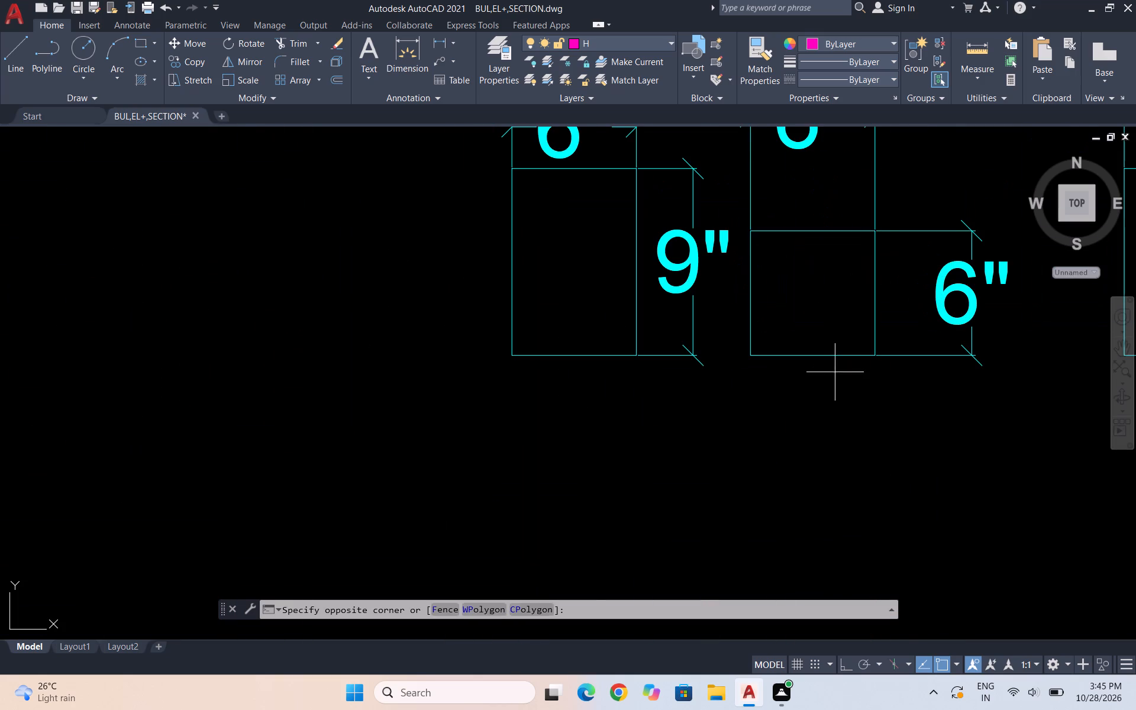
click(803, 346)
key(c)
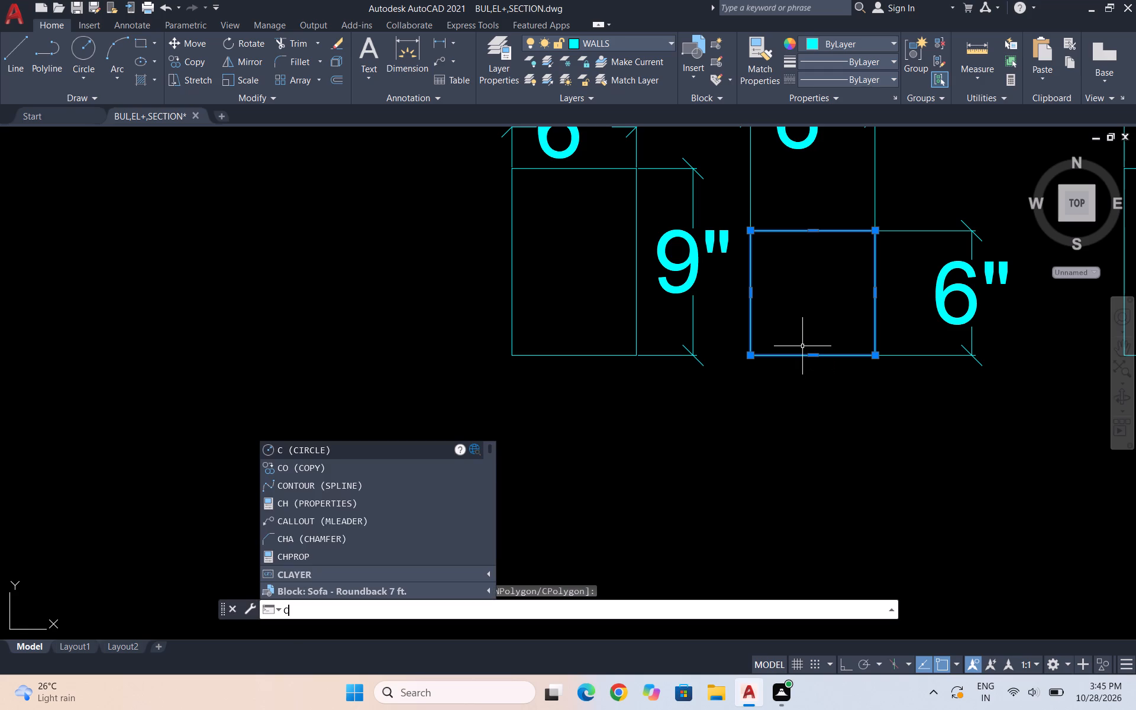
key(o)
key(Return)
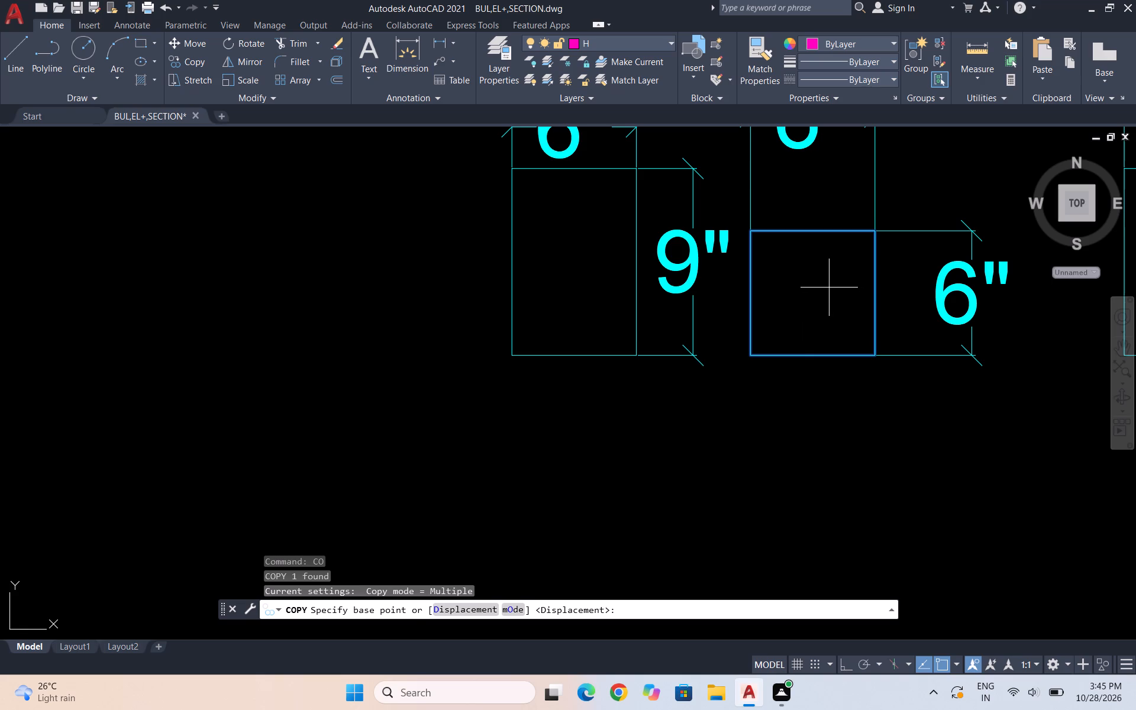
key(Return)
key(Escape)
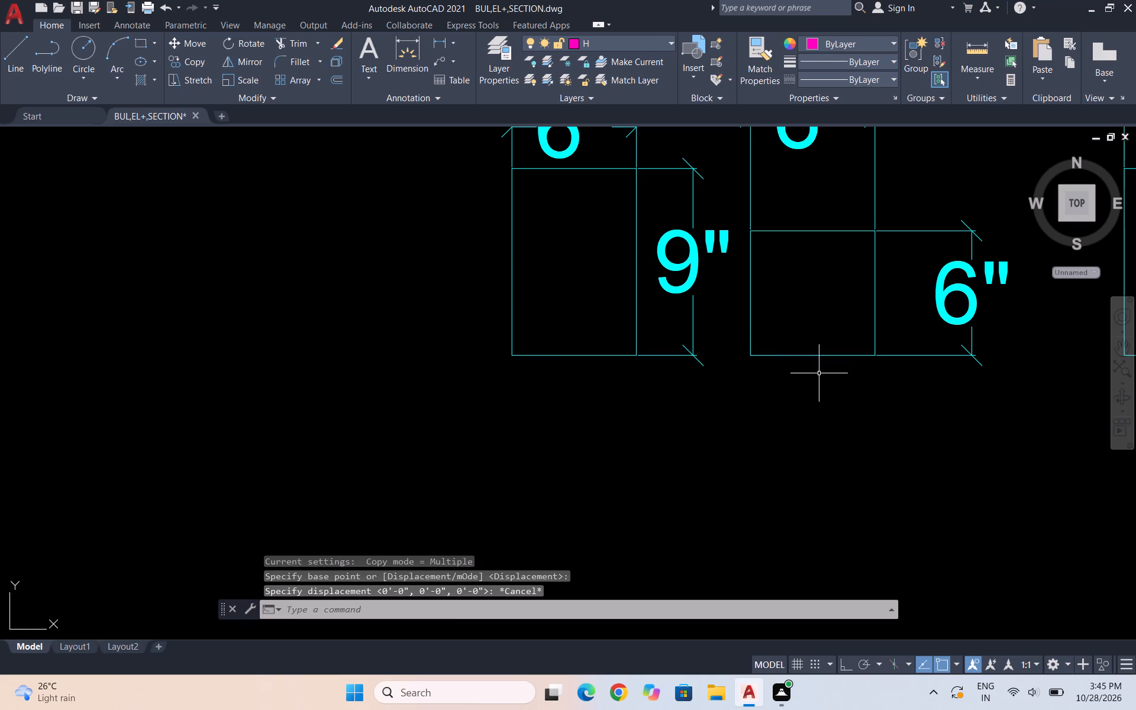
Copy the 6" by 6" reference column to the crossing of the left interior vertical wall and the long middle horizontal wall.
drag(819, 373, 812, 367)
click(777, 331)
text(CO)
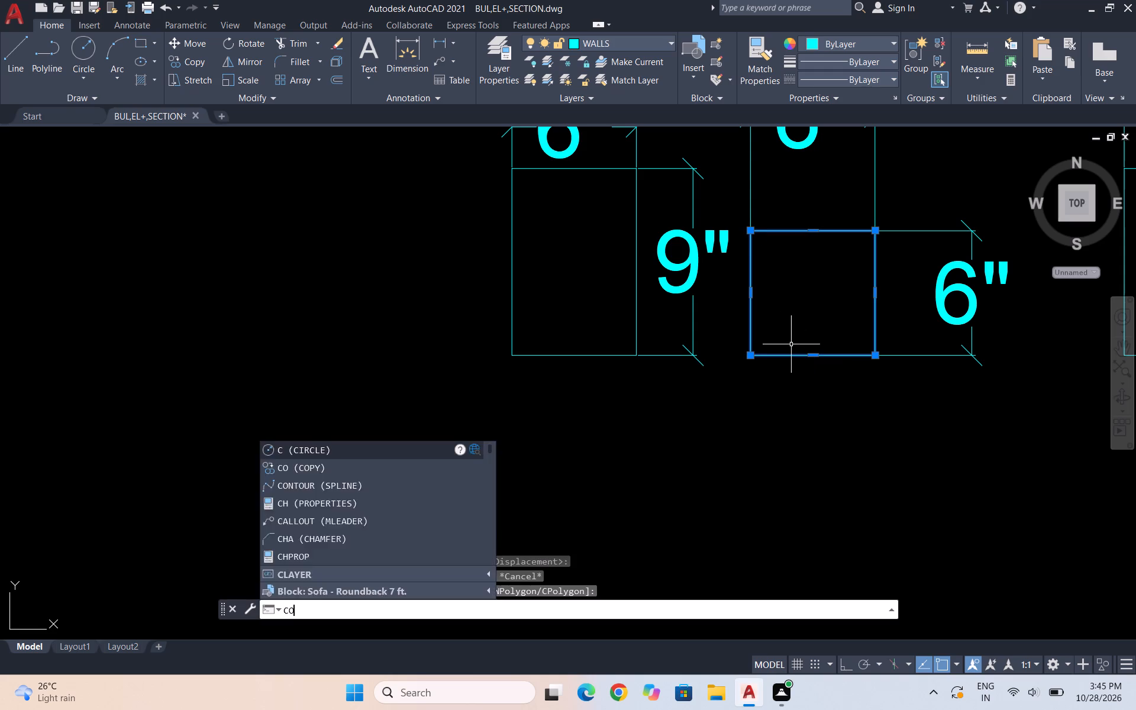
key(Return)
click(747, 355)
scroll(793, 322, down, 3)
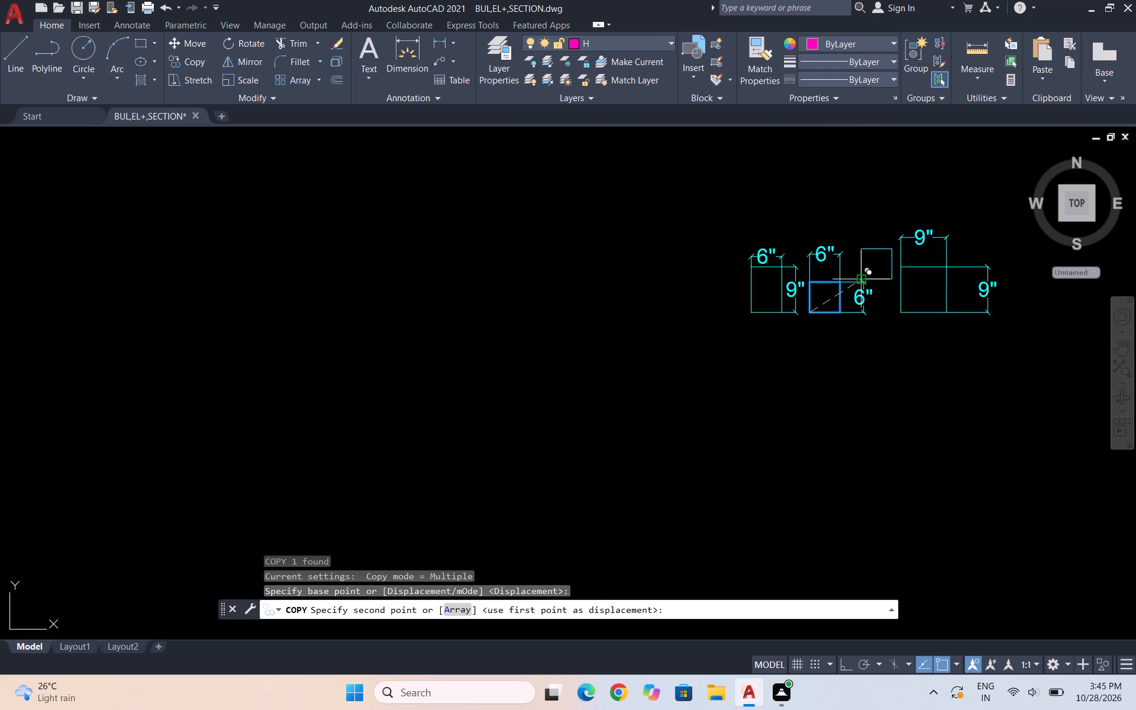
scroll(858, 283, down, 3)
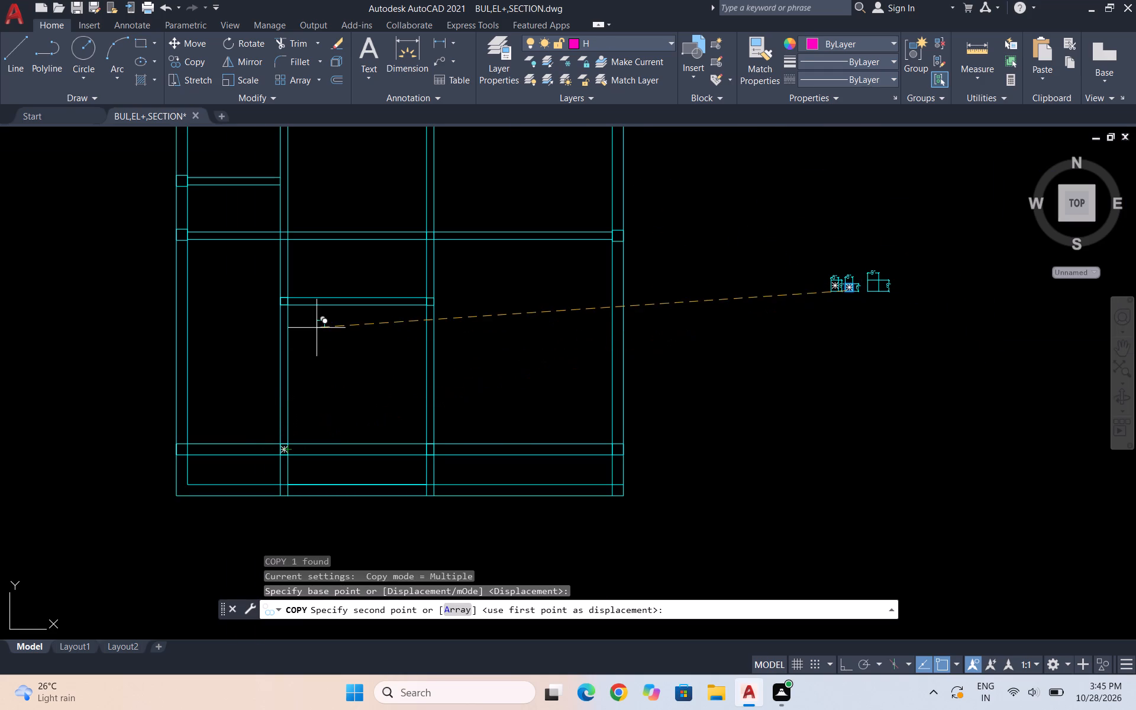
scroll(270, 236, up, 2)
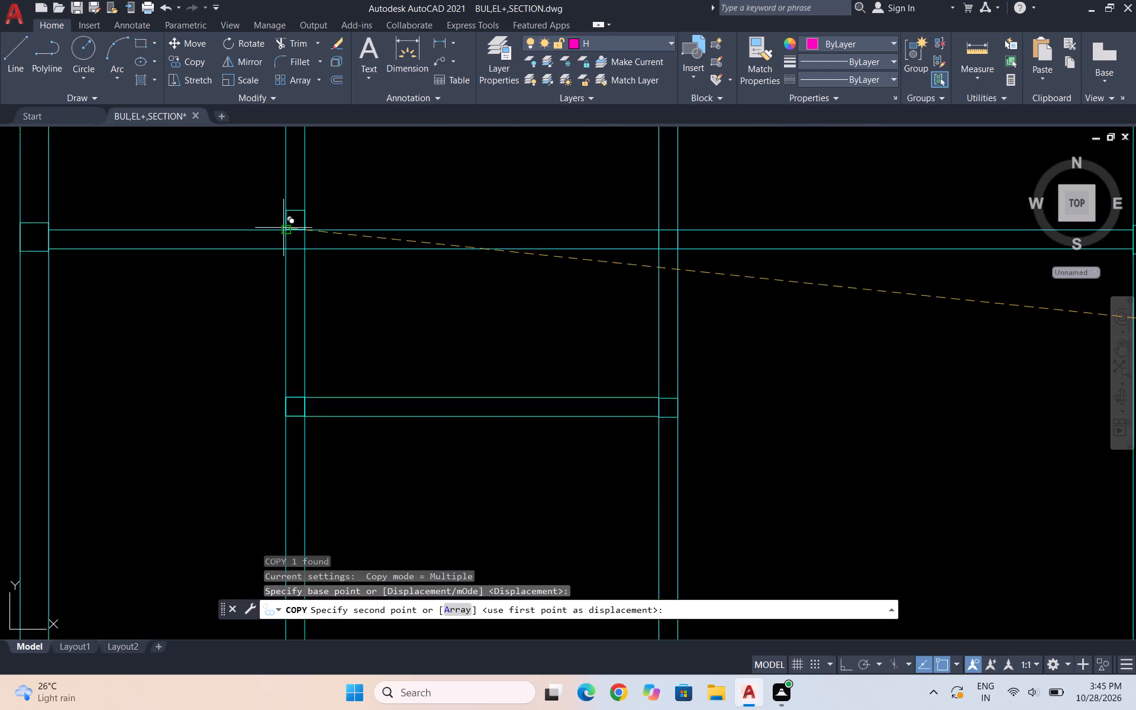
scroll(286, 228, up, 1)
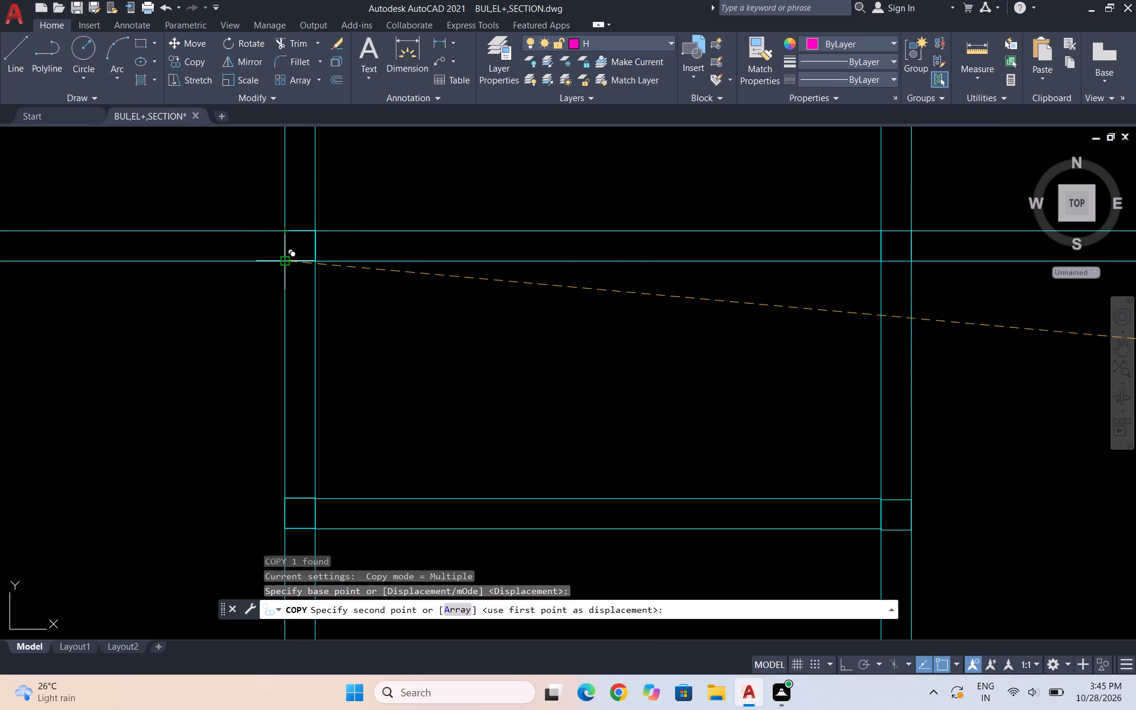
click(285, 259)
scroll(692, 254, down, 3)
scroll(621, 312, down, 1)
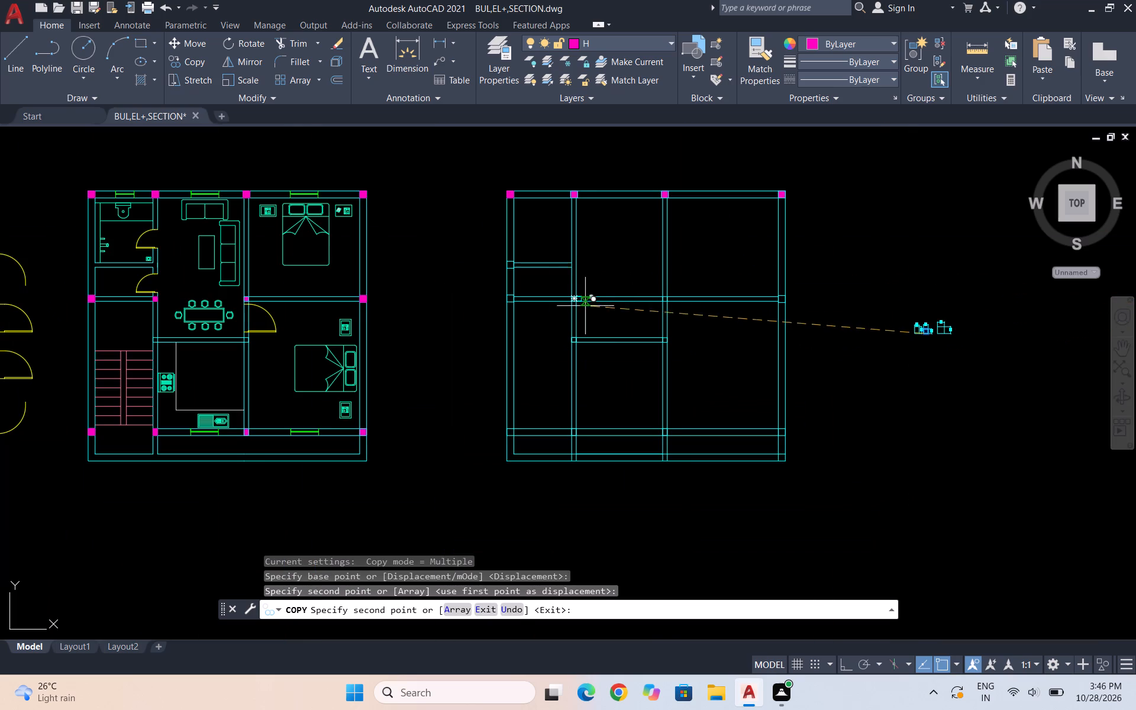
key(Escape)
key(Escape)
key(Escape)
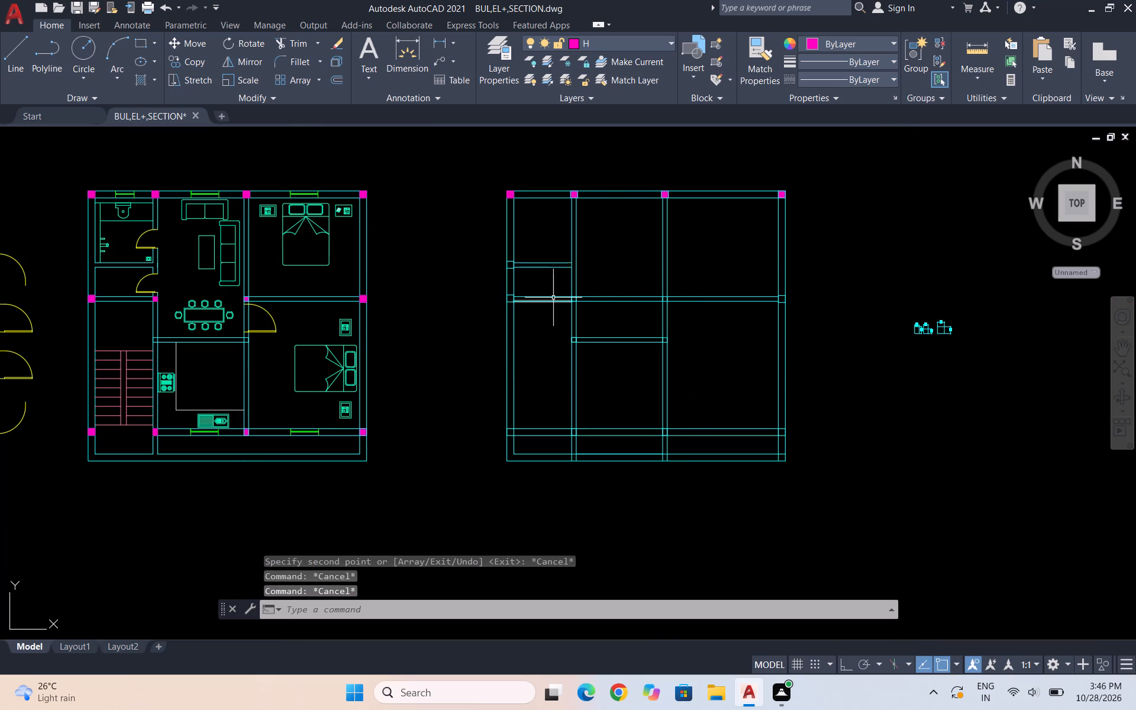
Delete the two lines of the long middle horizontal wall between the two interior vertical walls of the second floor plan.
drag(646, 298, 660, 291)
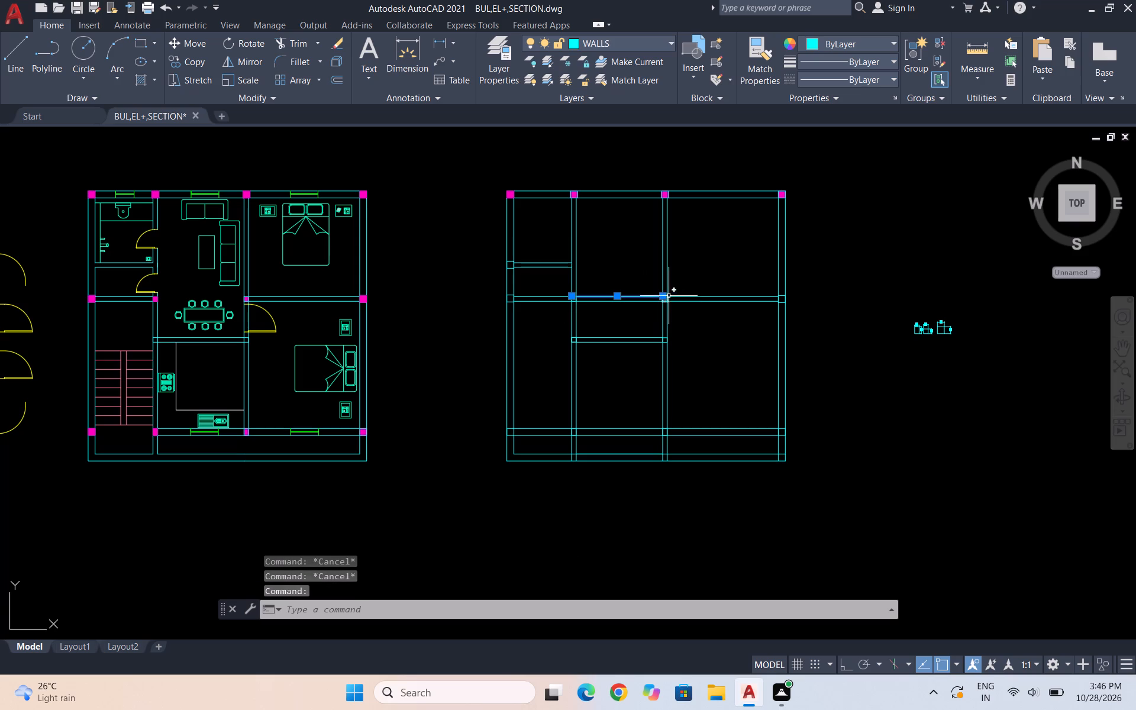
key(Escape)
click(635, 304)
click(609, 262)
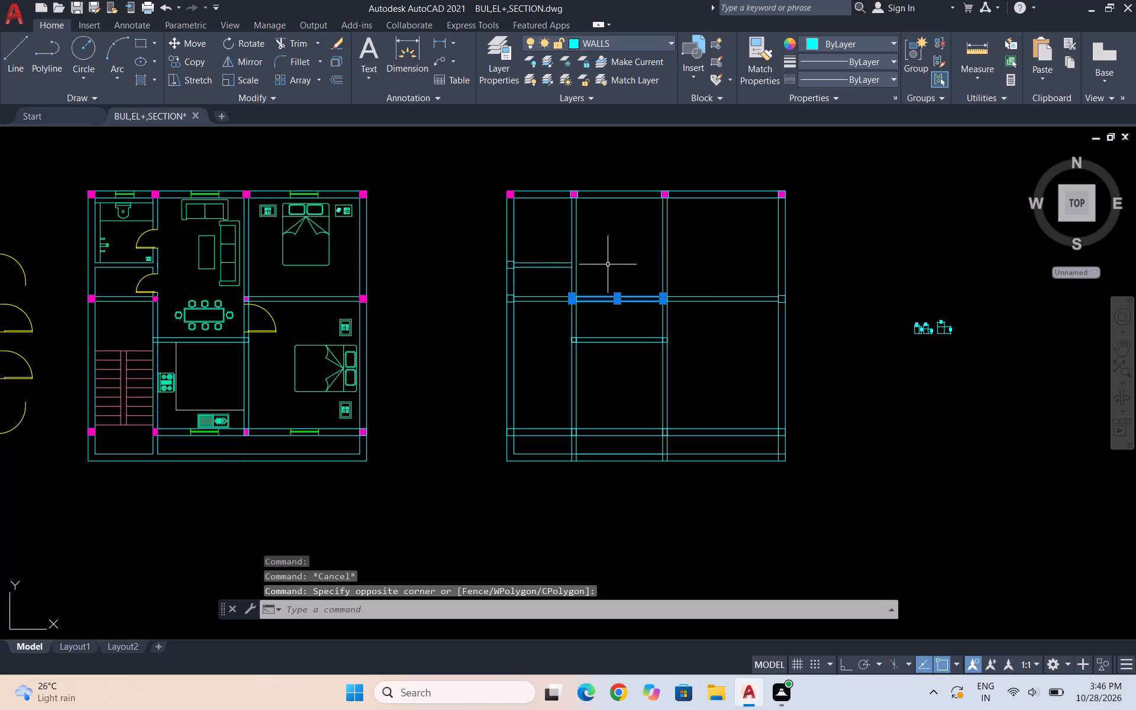
key(Delete)
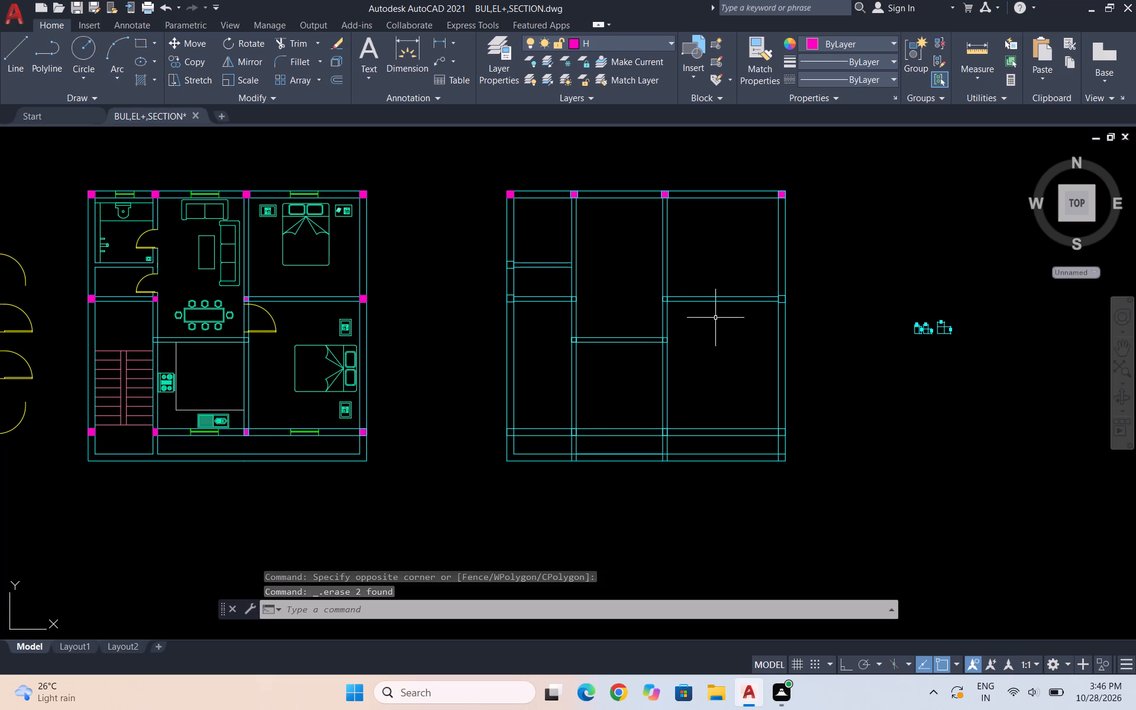
Copy the 6" by 6" reference column to the crossing of the right interior vertical wall and the middle horizontal wall.
key(Escape)
scroll(942, 322, up, 2)
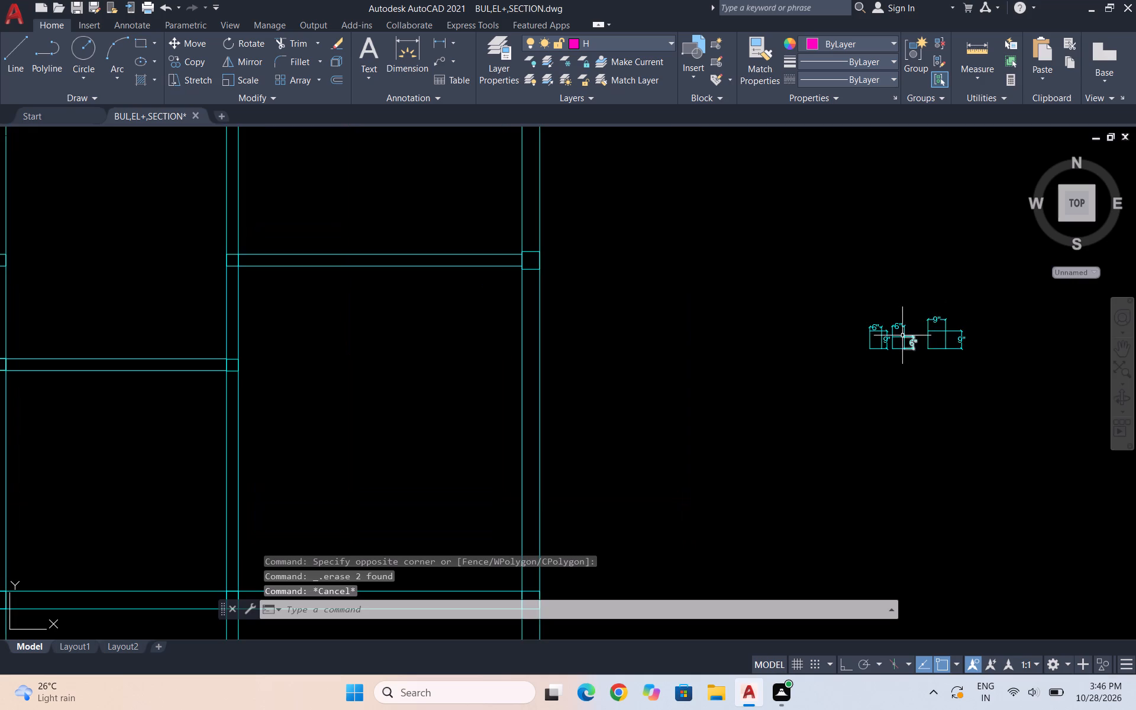
scroll(901, 335, up, 1)
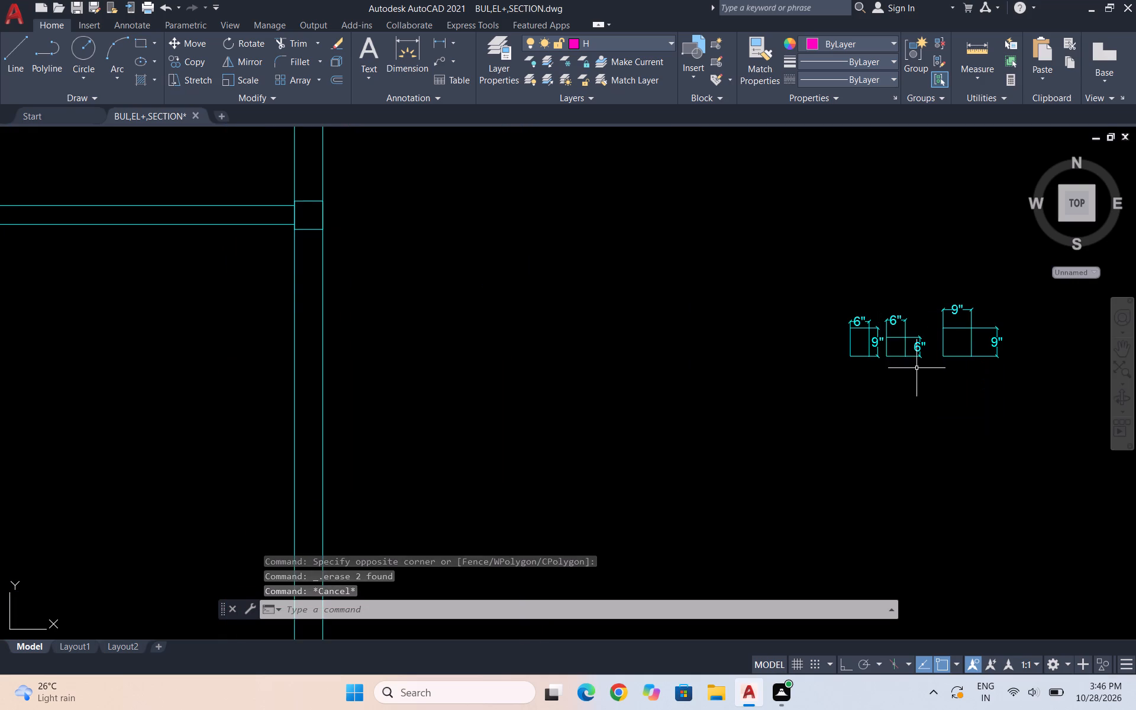
scroll(901, 363, up, 3)
drag(914, 377, 904, 367)
click(867, 308)
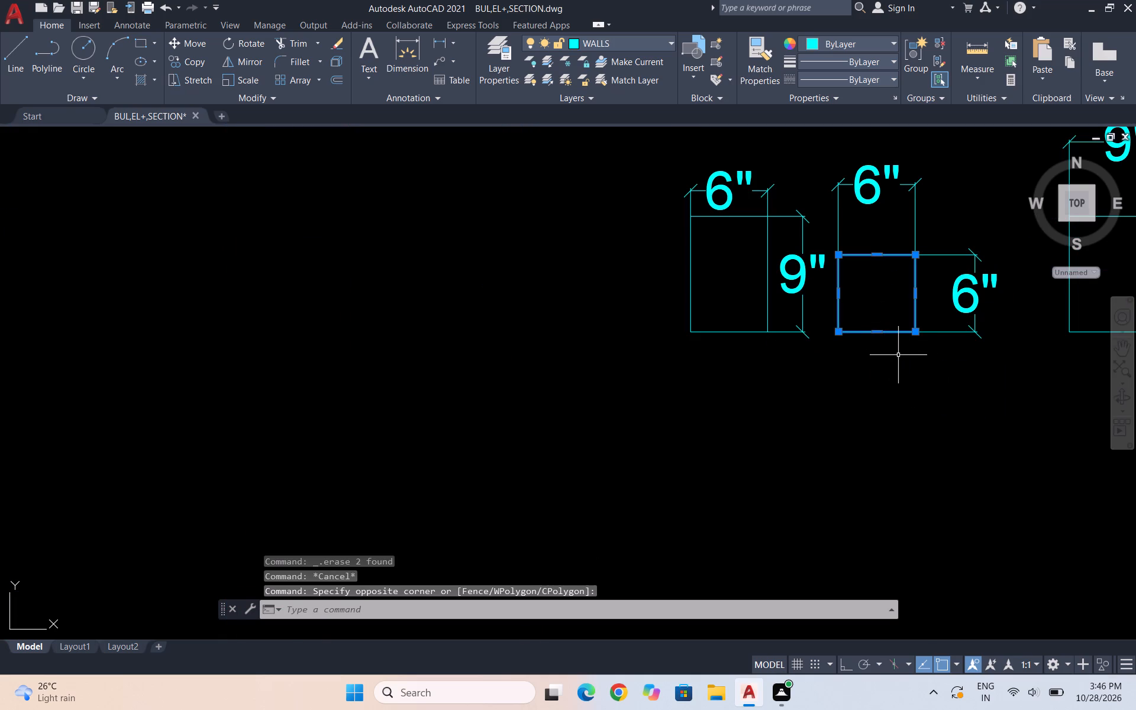
key(c)
key(o)
key(Return)
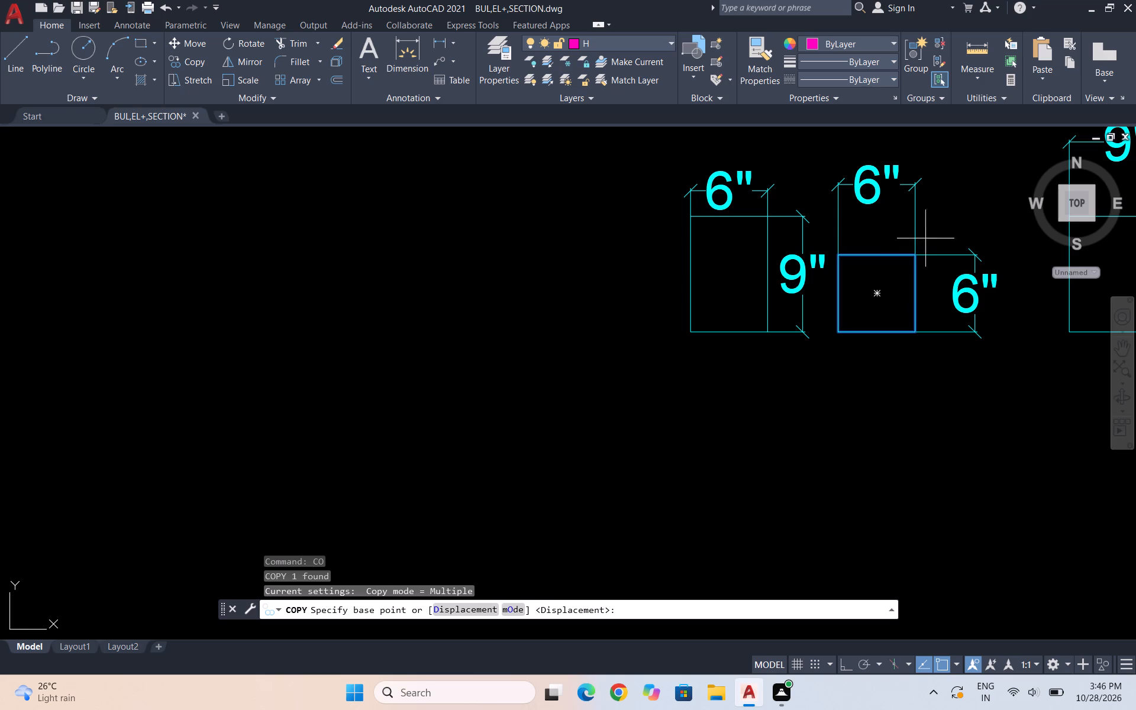
click(917, 257)
scroll(916, 258, down, 2)
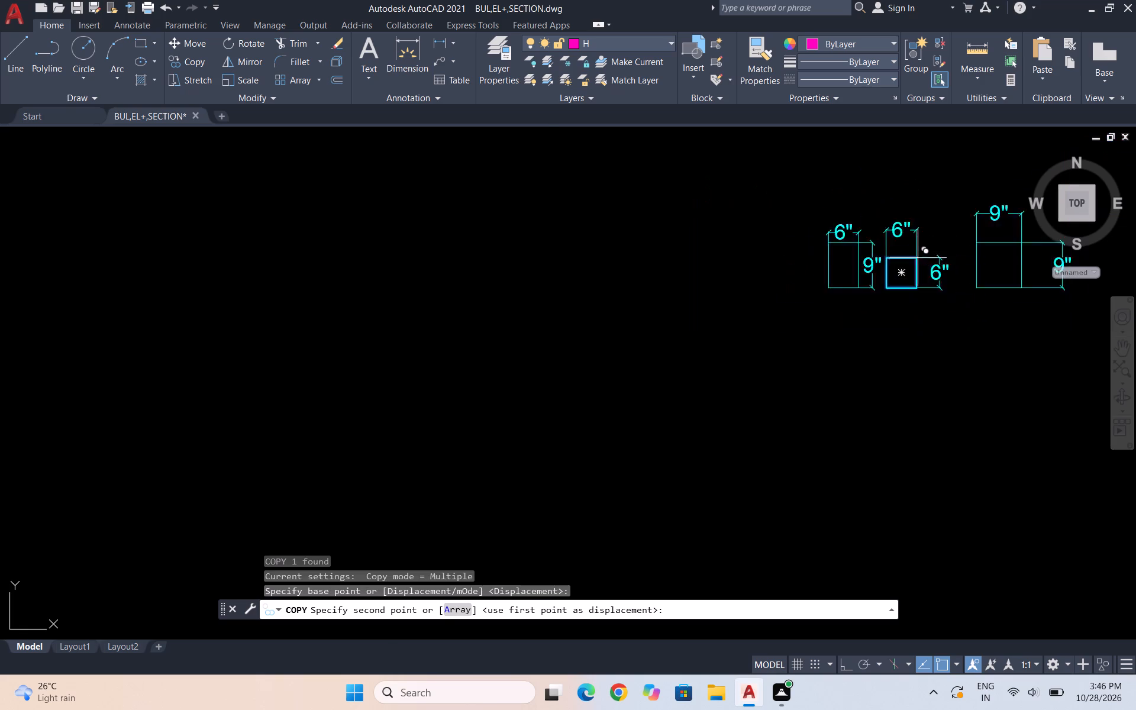
scroll(918, 257, down, 2)
scroll(824, 272, down, 2)
scroll(627, 278, up, 2)
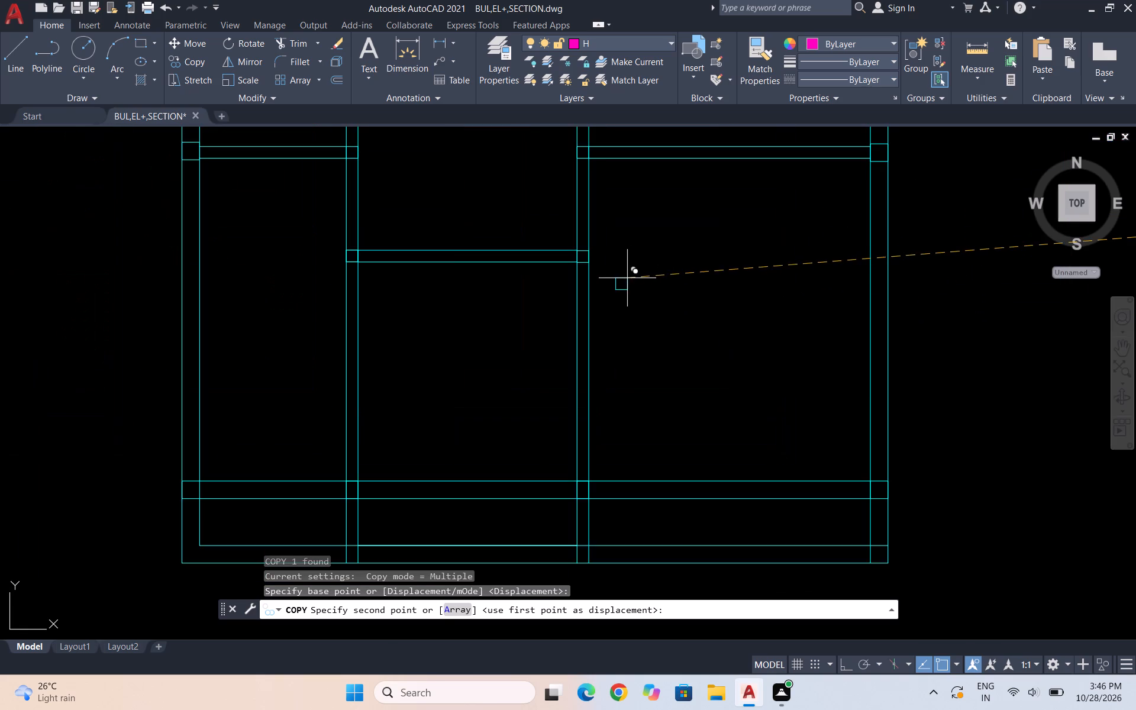
scroll(618, 283, down, 1)
scroll(590, 195, up, 3)
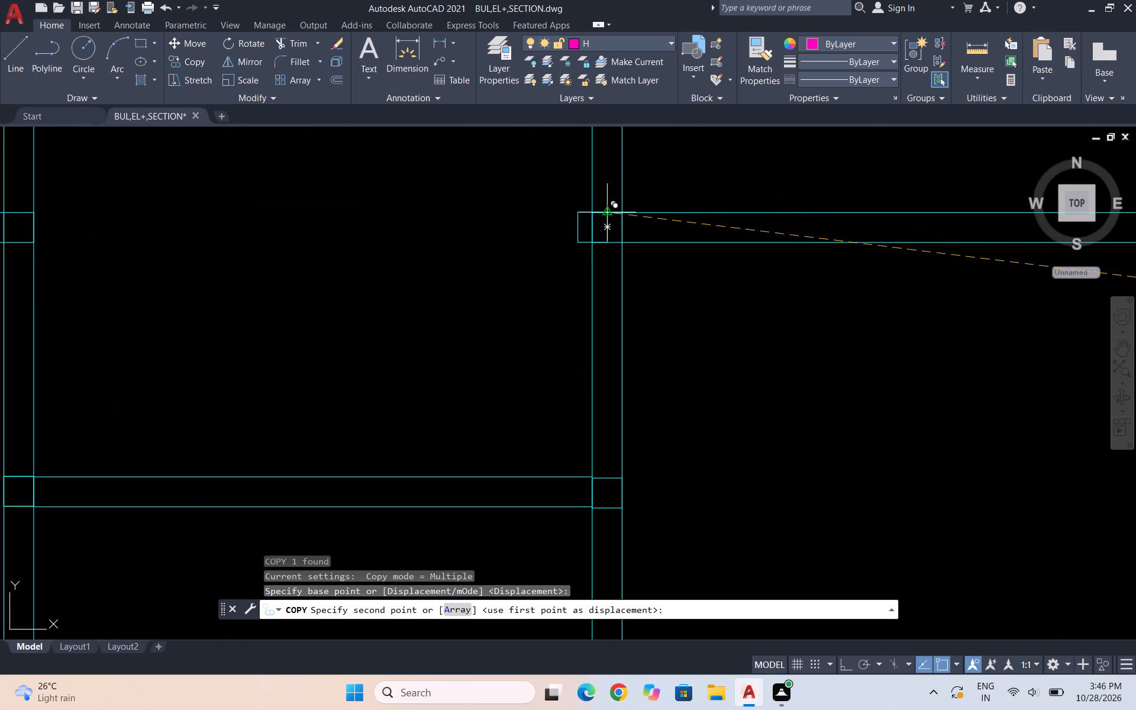
click(625, 211)
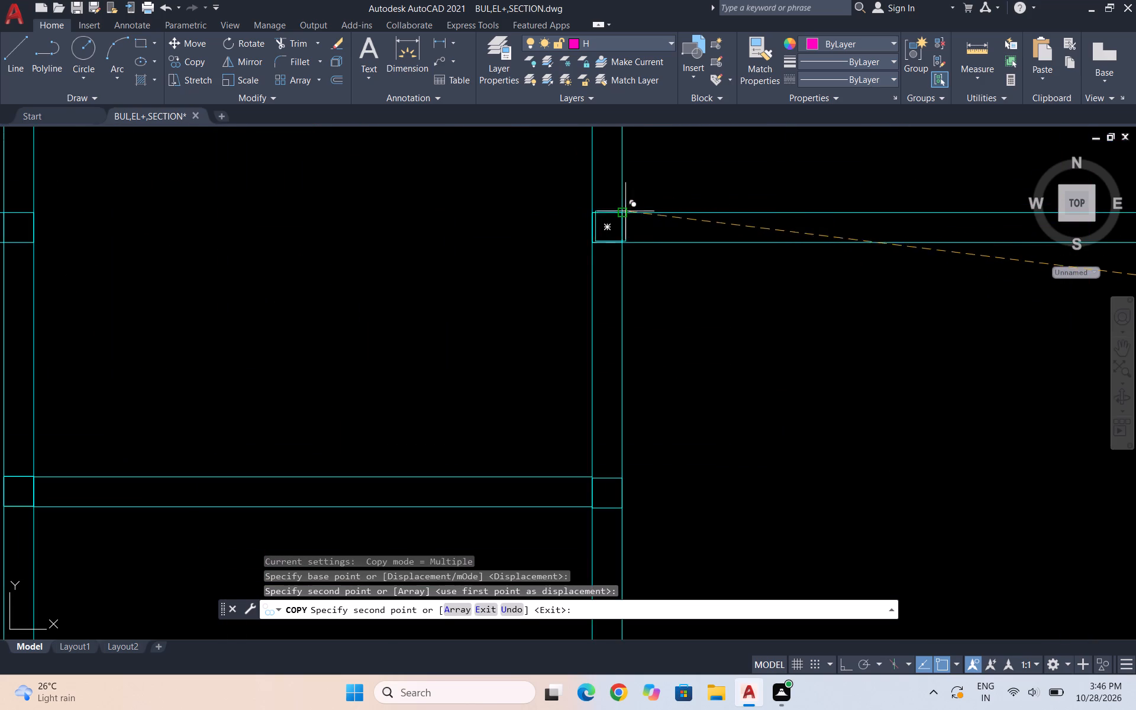
key(Escape)
Move the 6" column at the right end of the short central horizontal wall so its top-left corner meets the wall's upper line.
scroll(639, 221, down, 4)
scroll(633, 293, up, 2)
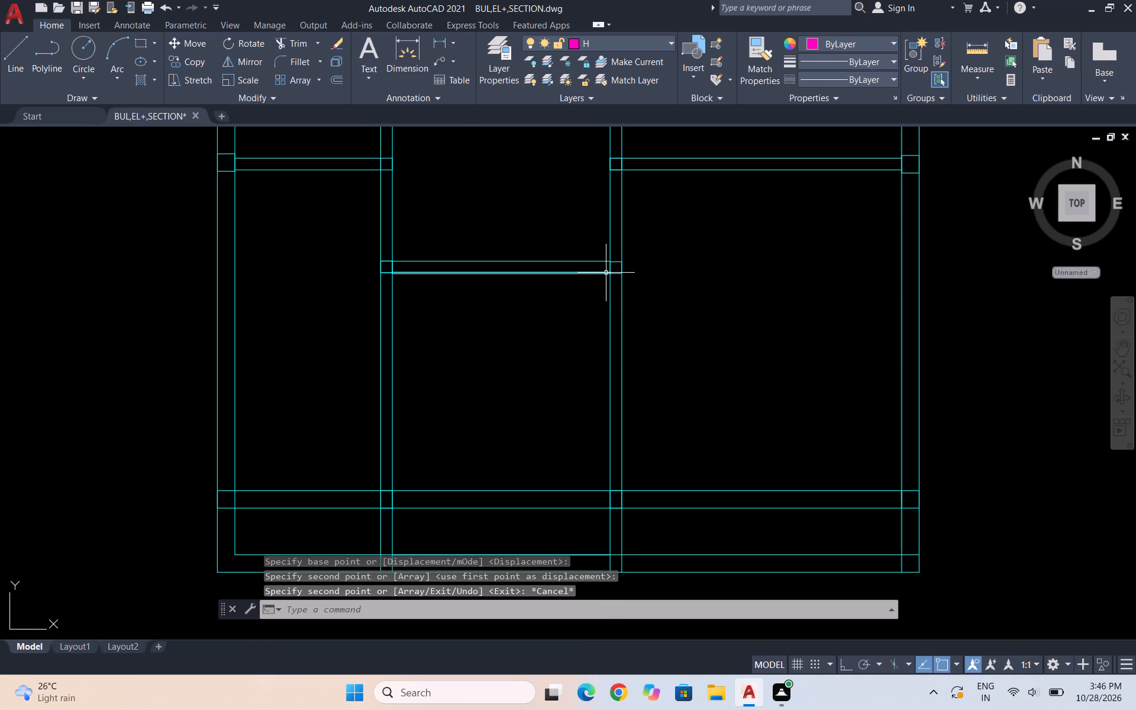
scroll(606, 273, up, 3)
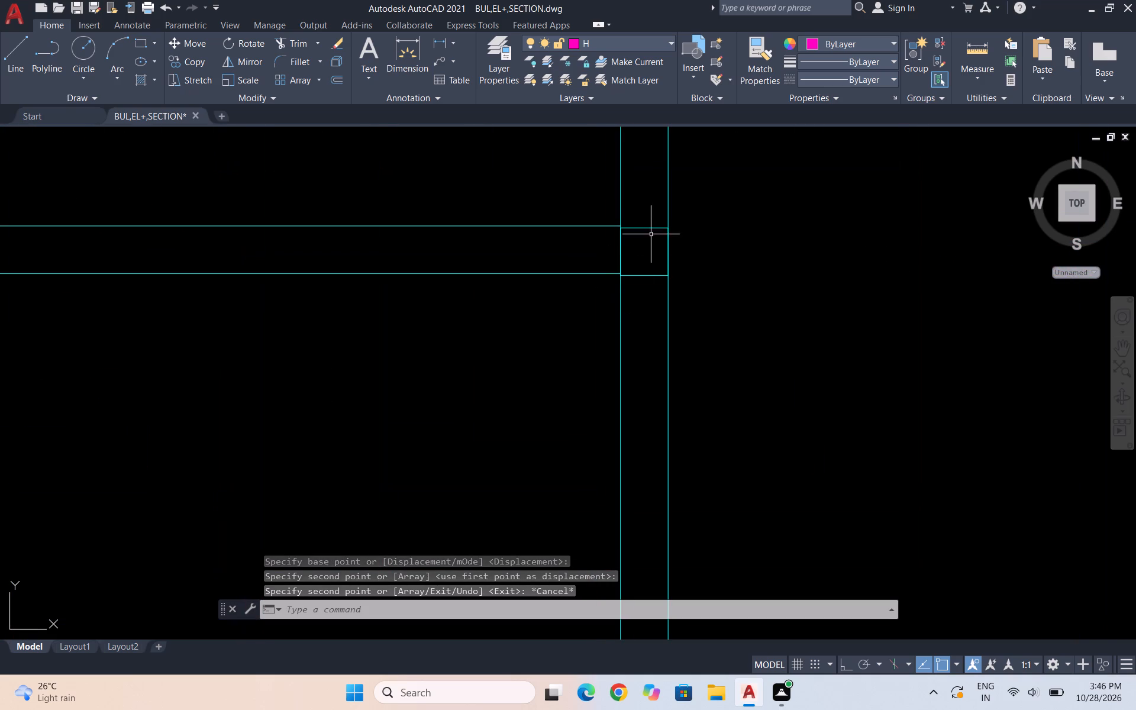
click(648, 241)
click(629, 218)
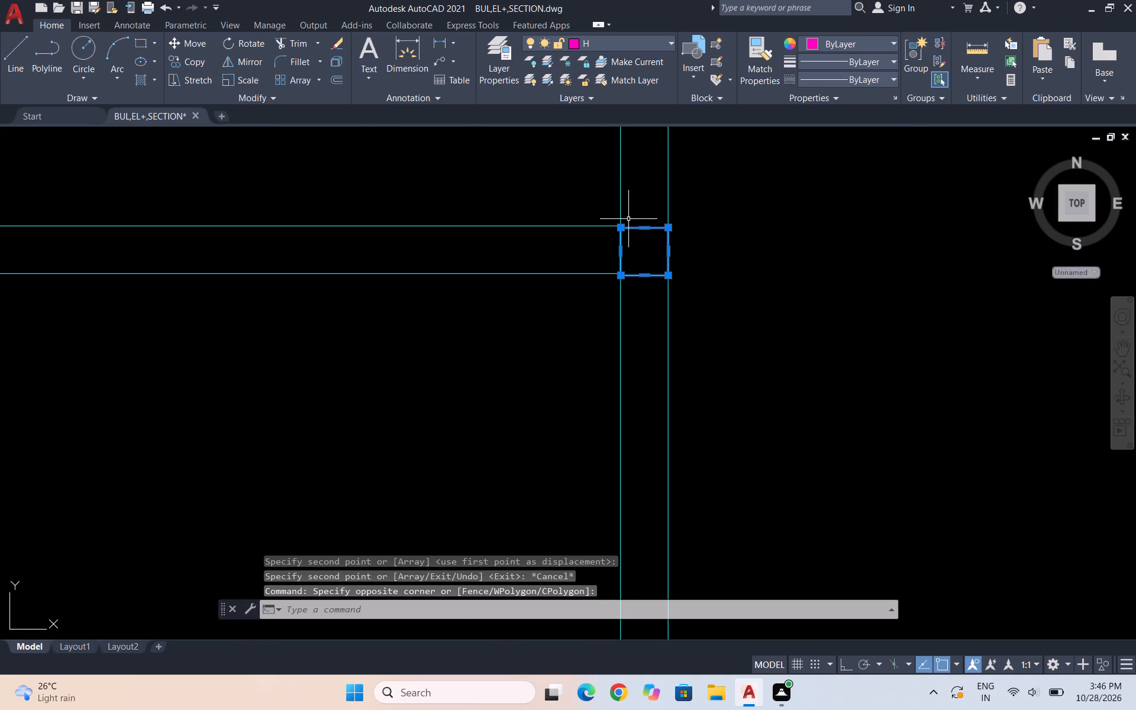
key(m)
key(Return)
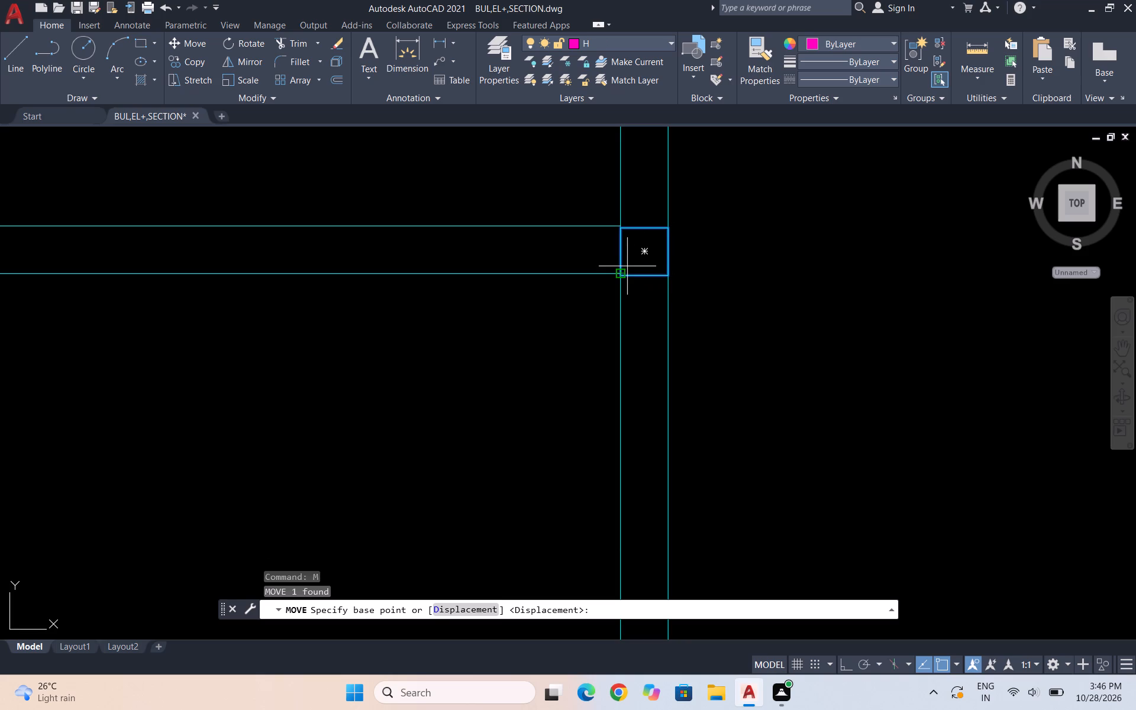
key(m)
key(Return)
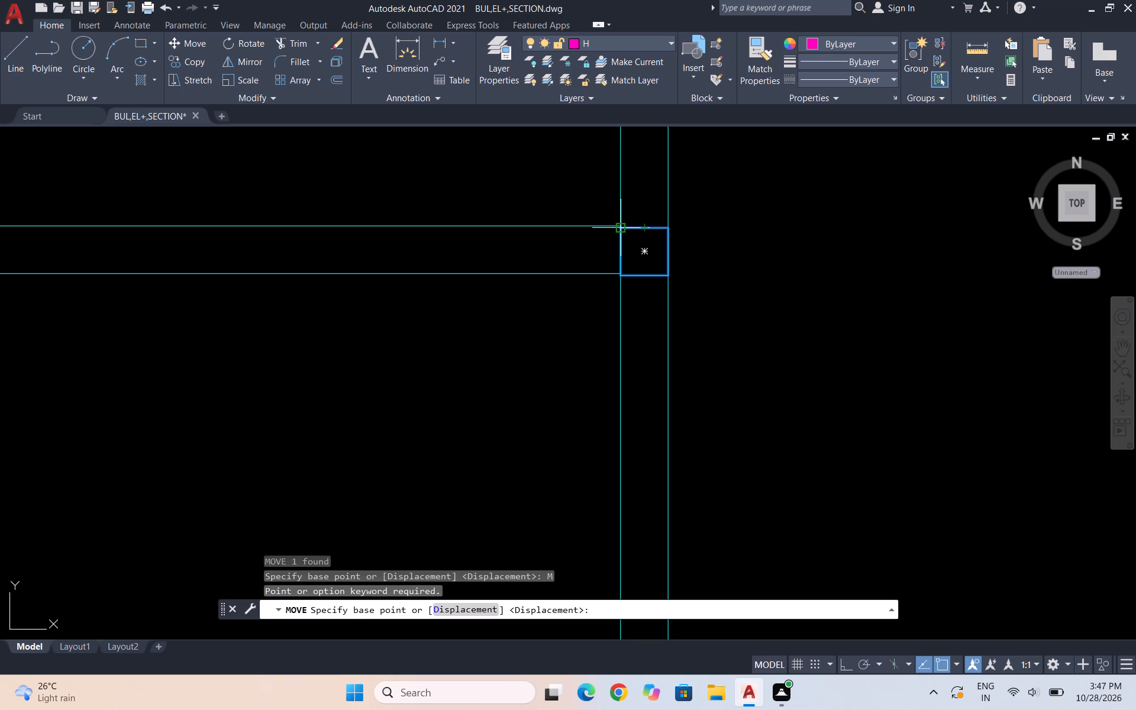
click(622, 226)
scroll(621, 224, up, 2)
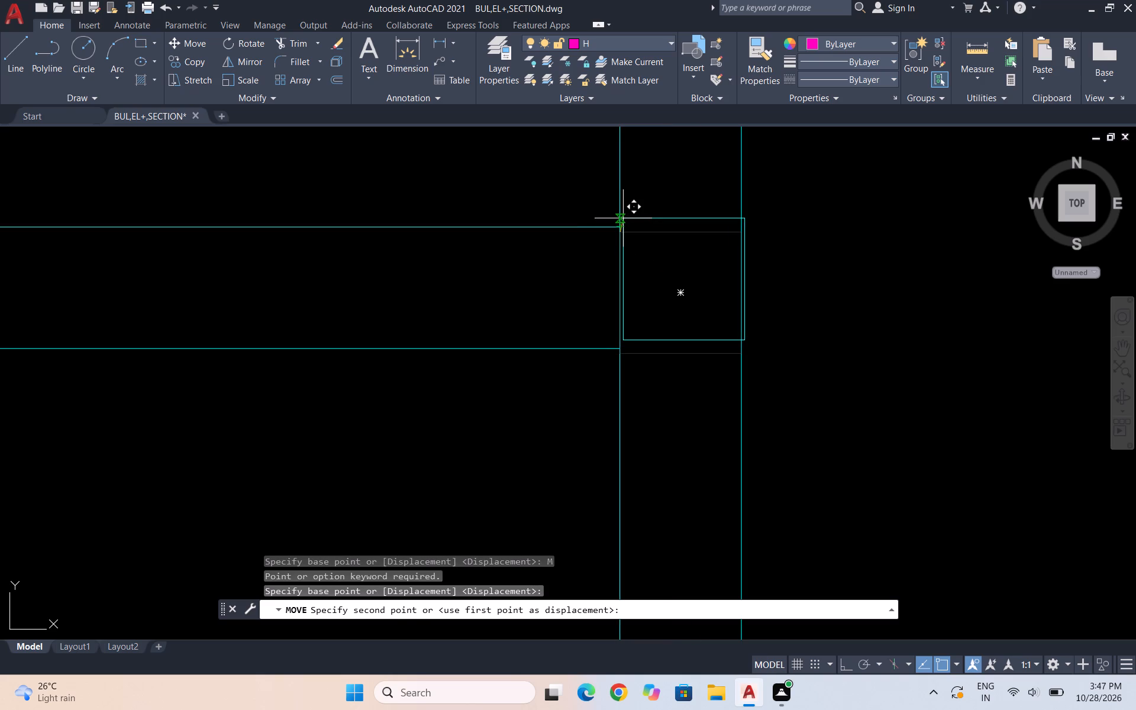
click(622, 220)
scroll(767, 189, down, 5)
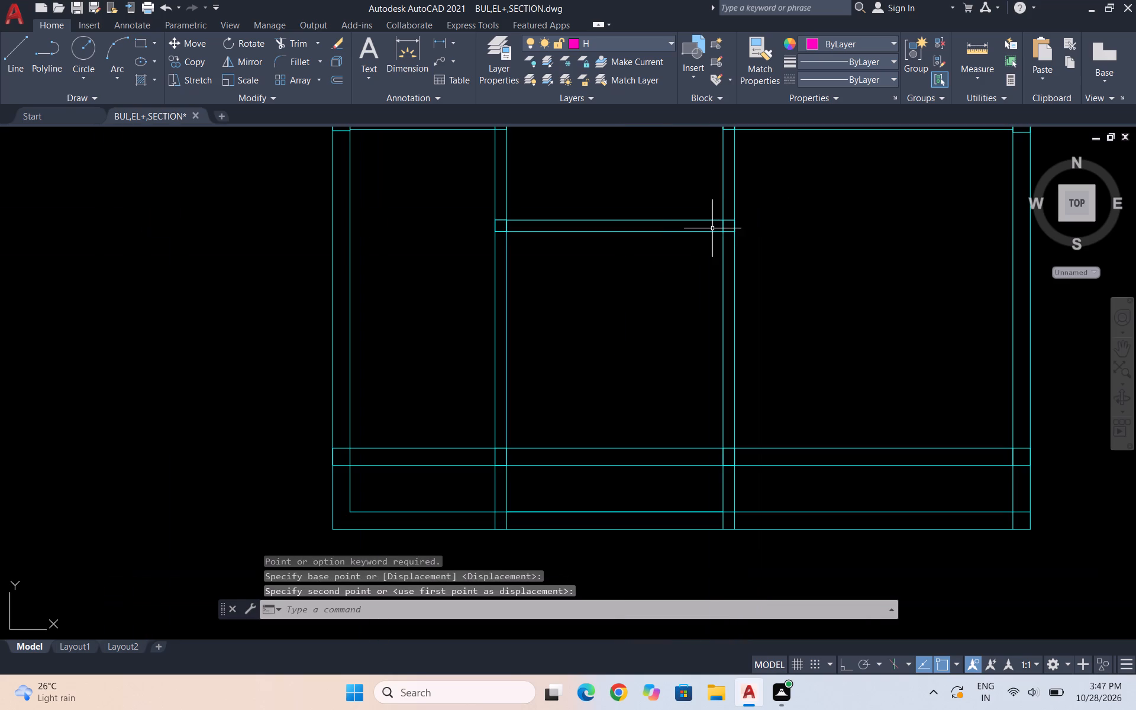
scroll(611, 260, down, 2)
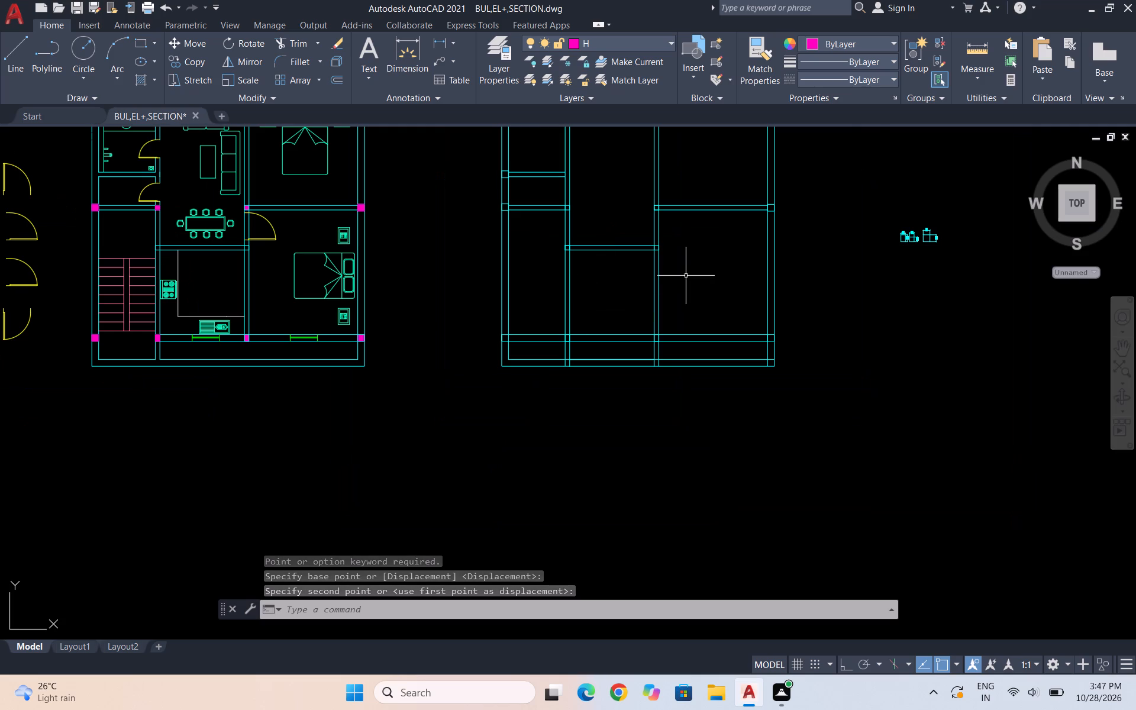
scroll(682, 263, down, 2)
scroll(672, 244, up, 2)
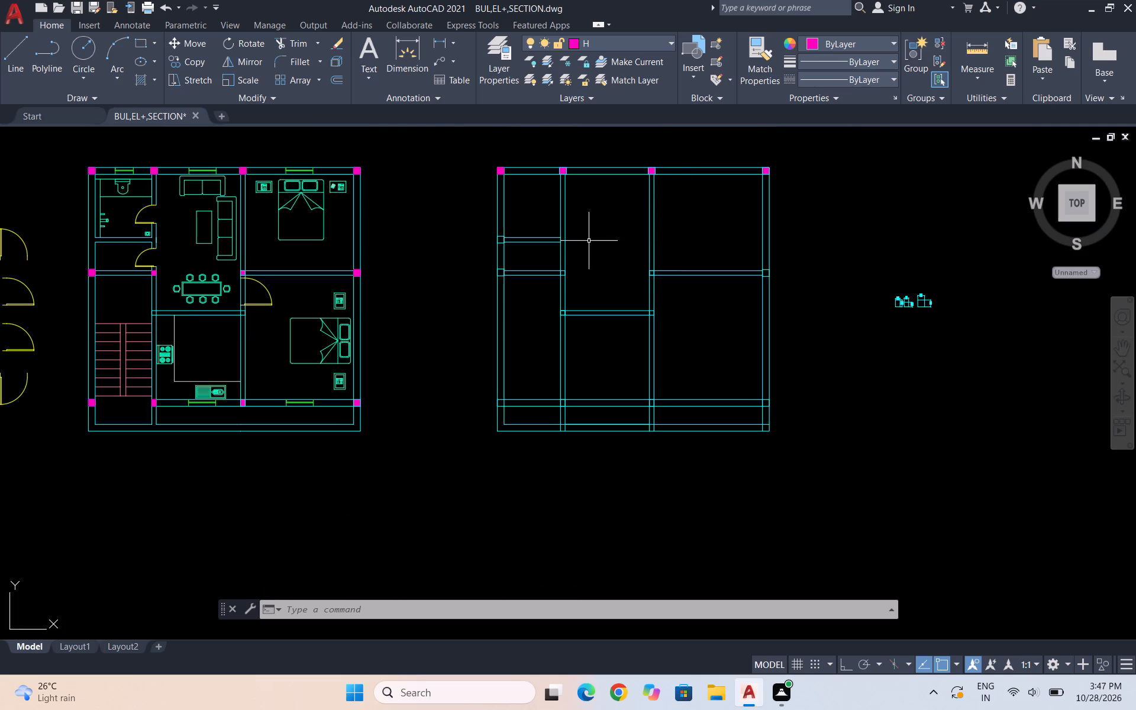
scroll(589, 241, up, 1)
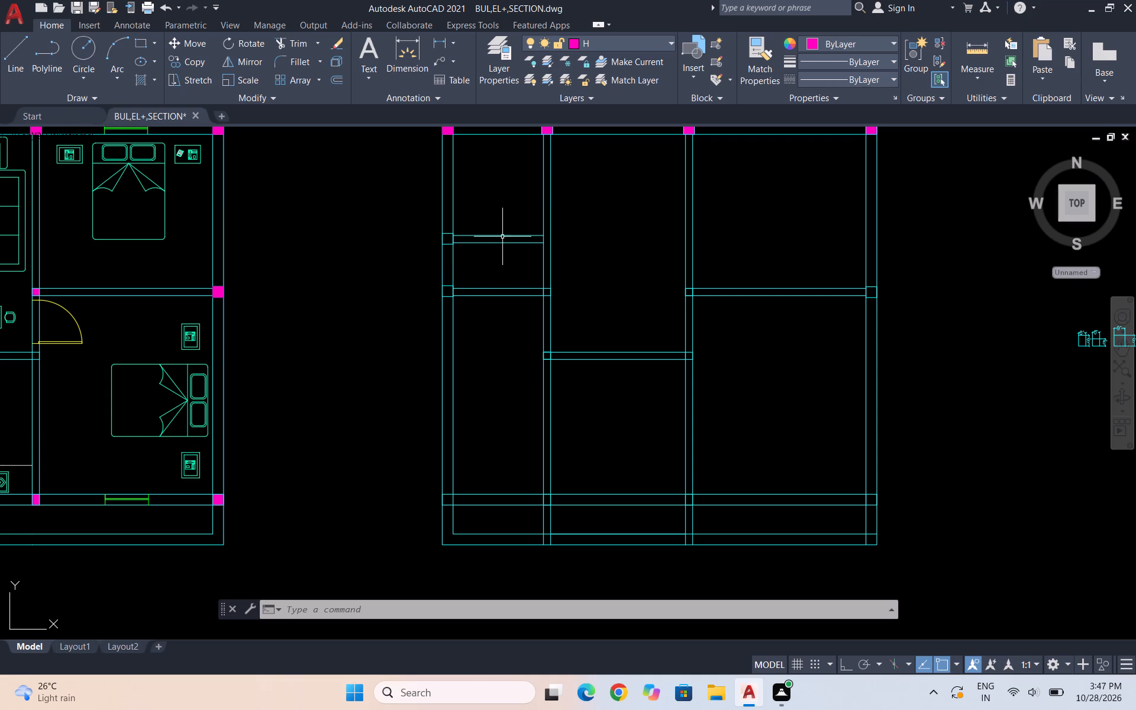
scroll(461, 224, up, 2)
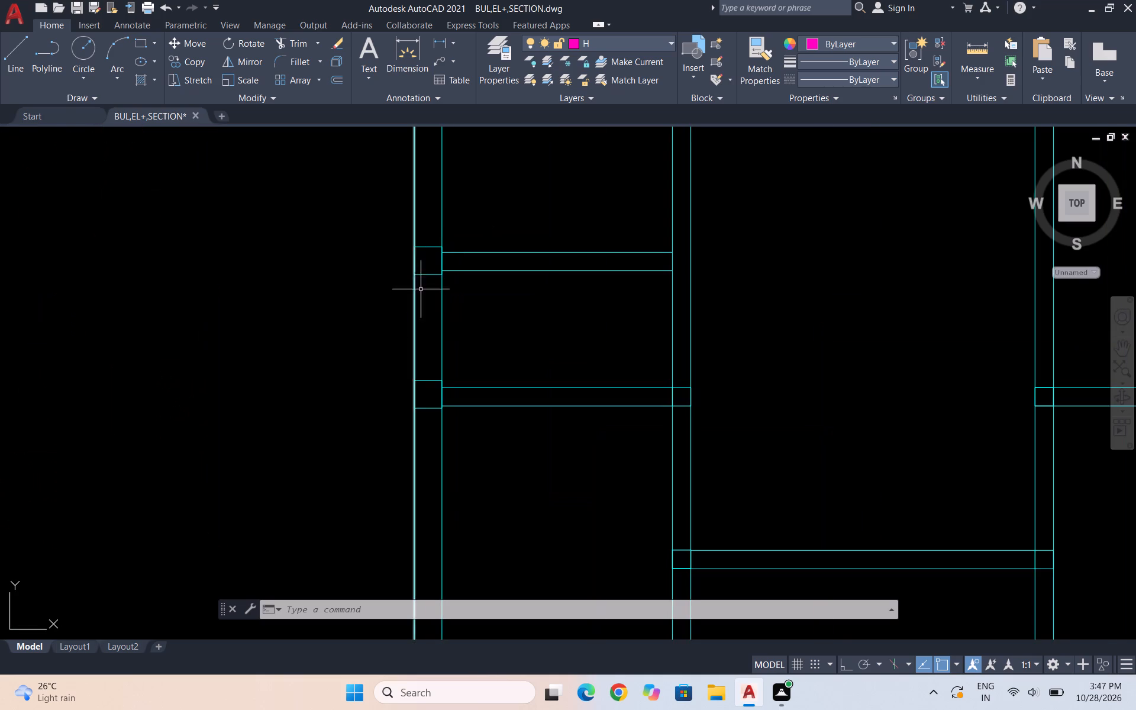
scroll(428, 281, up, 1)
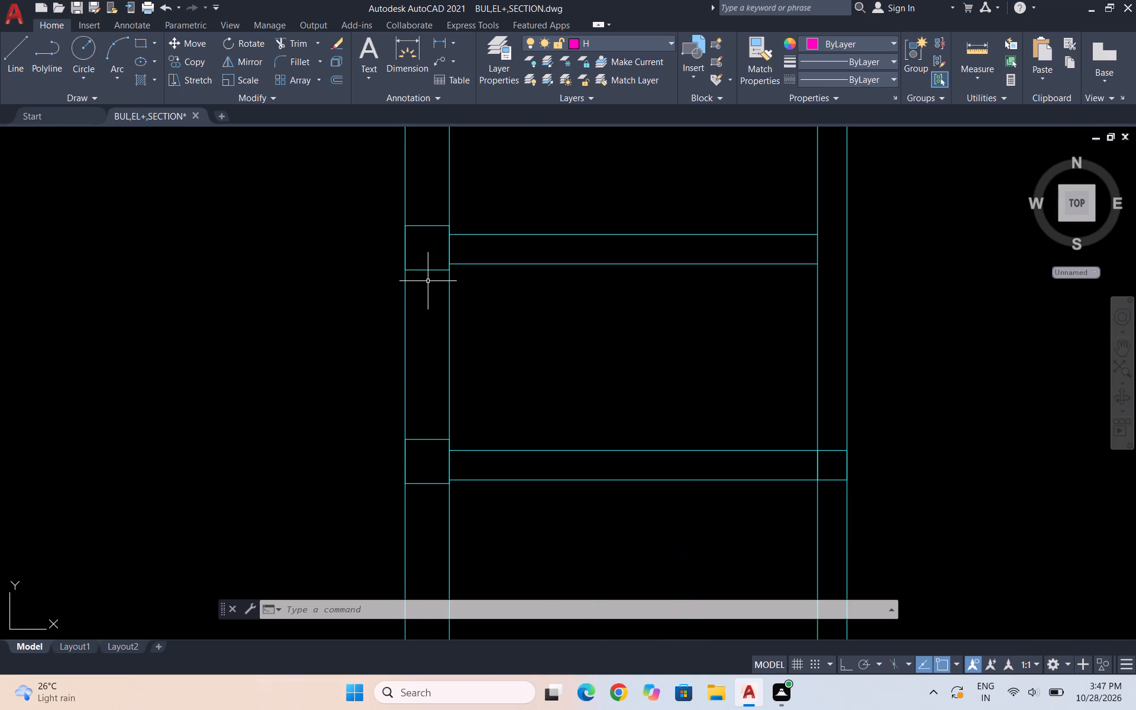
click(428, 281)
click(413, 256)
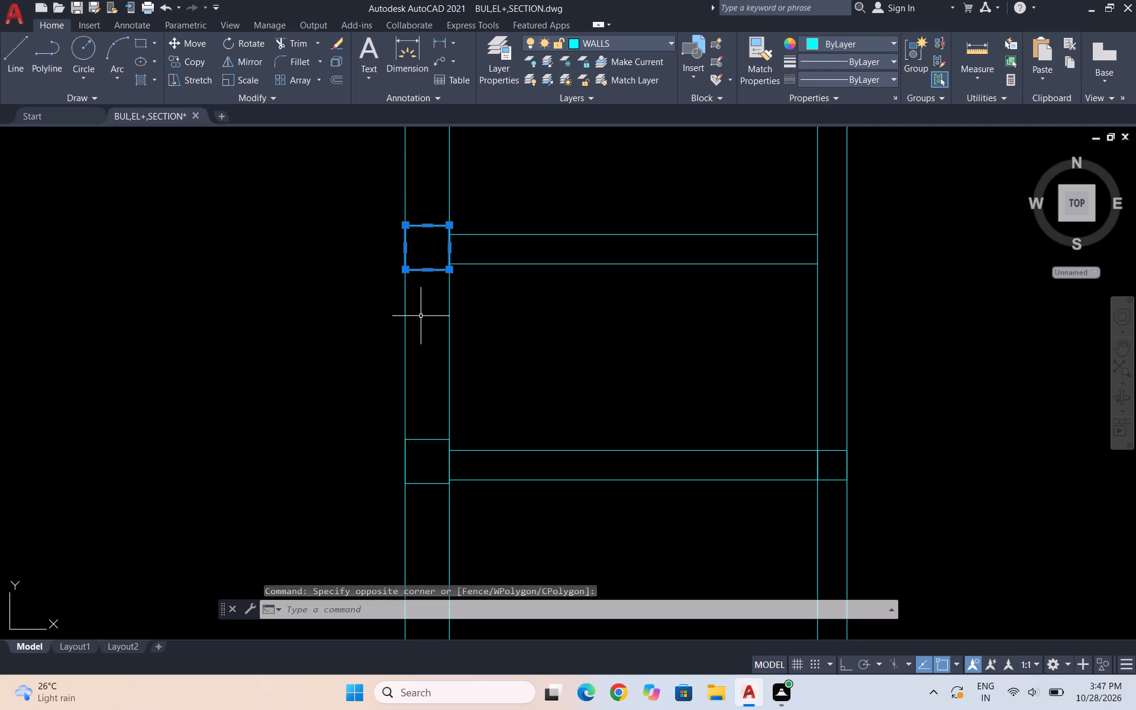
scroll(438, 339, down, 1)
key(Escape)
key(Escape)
Copy the 6" by 6" reference column to the junction of the upper-left short horizontal wall and the left interior vertical wall.
scroll(681, 377, down, 3)
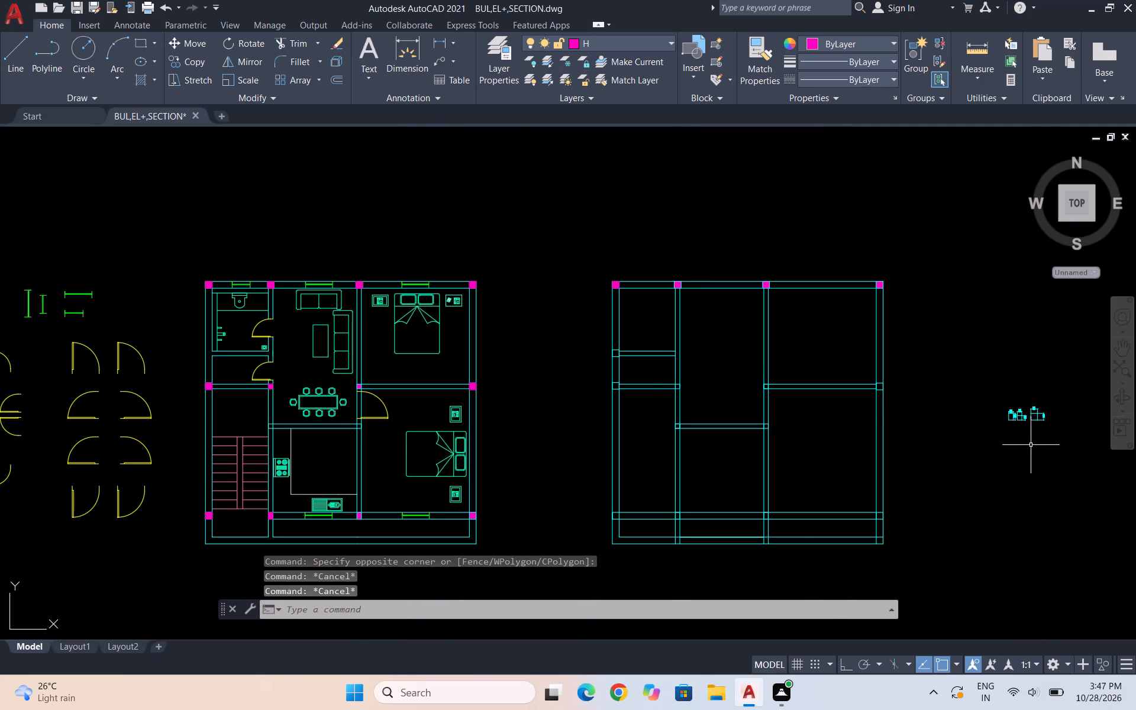
scroll(1027, 437, up, 6)
click(1005, 402)
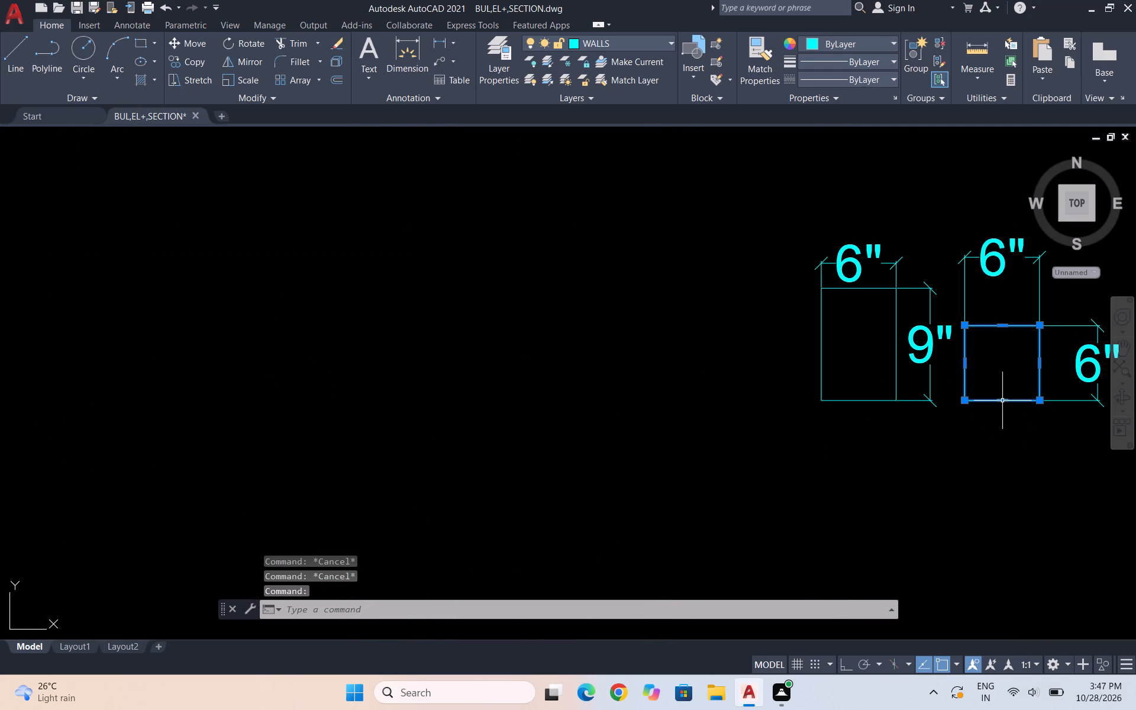
text(CO)
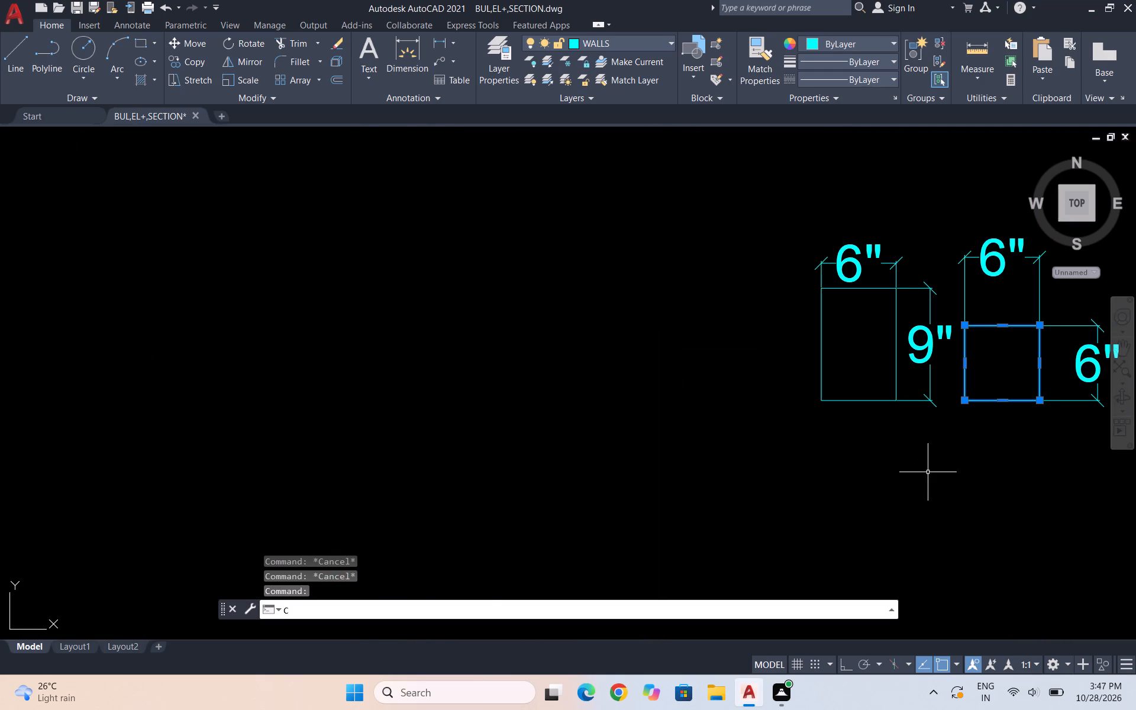
key(Return)
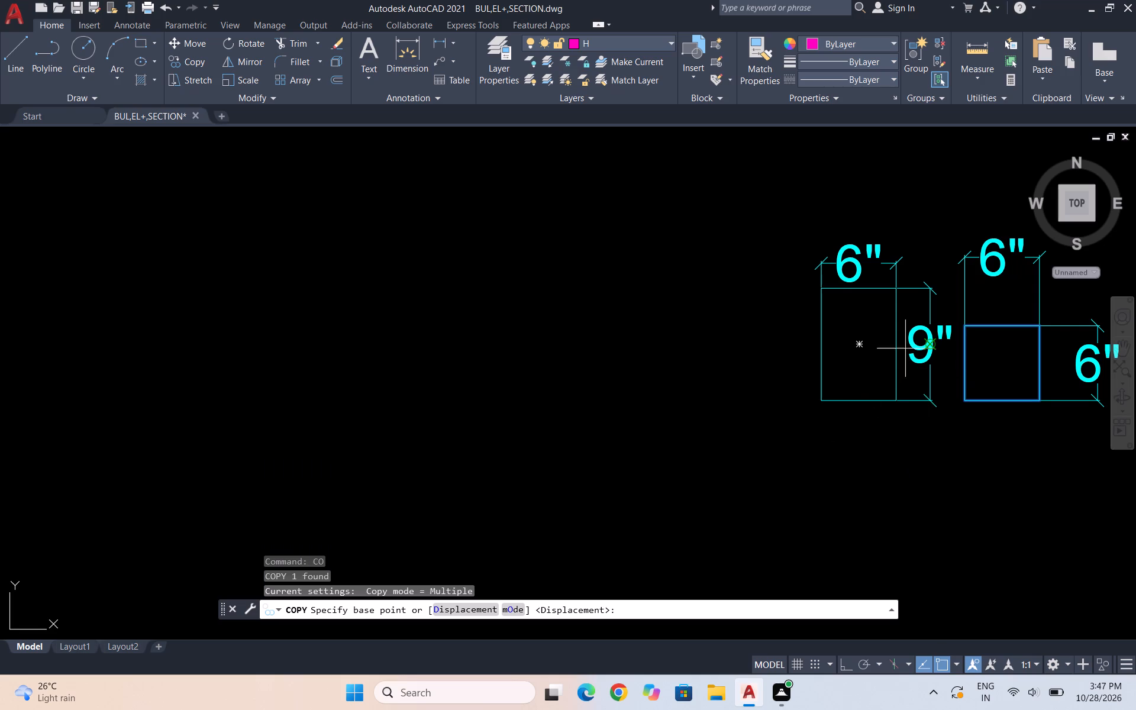
click(961, 324)
scroll(950, 331, down, 4)
scroll(491, 364, down, 3)
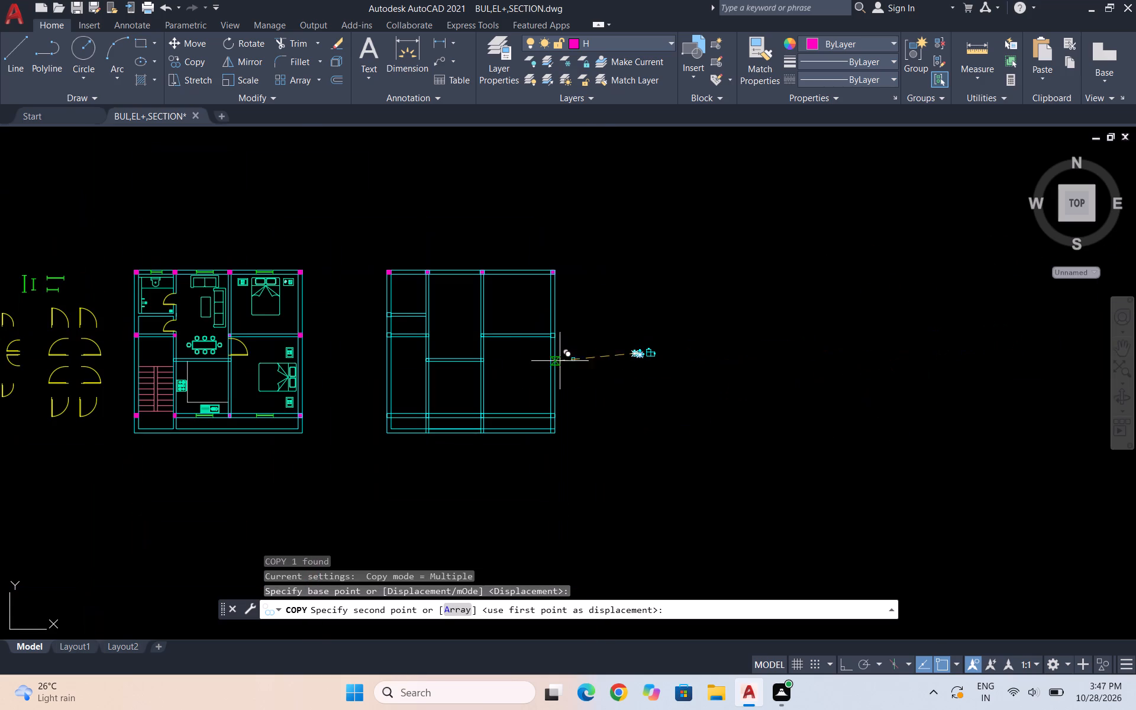
scroll(421, 312, up, 5)
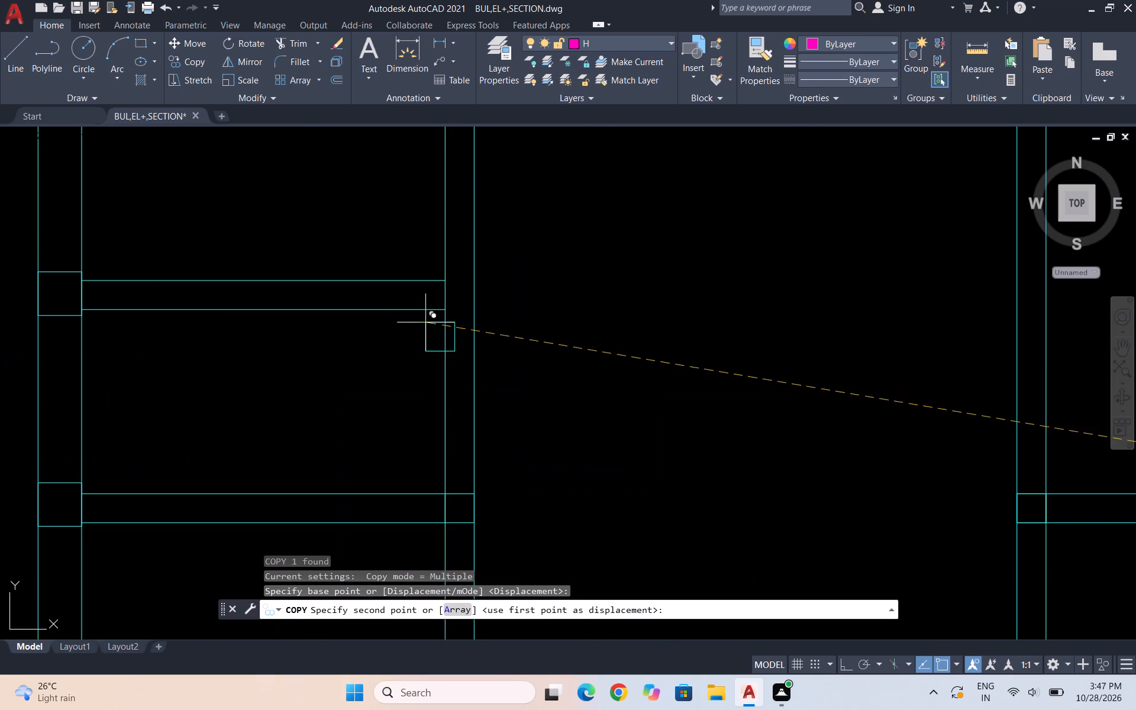
click(446, 284)
scroll(710, 406, down, 3)
key(Escape)
Solid-hatch the four columns at both ends of the two upper-left short horizontal walls in the second floor plan.
key(h)
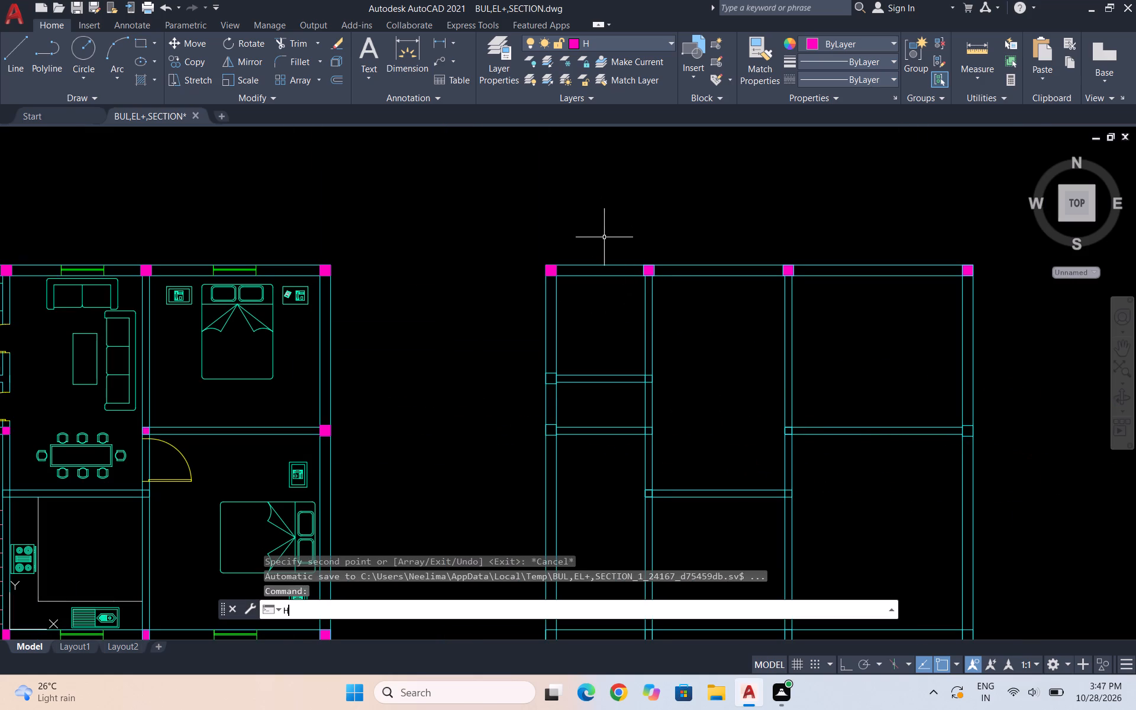
key(Return)
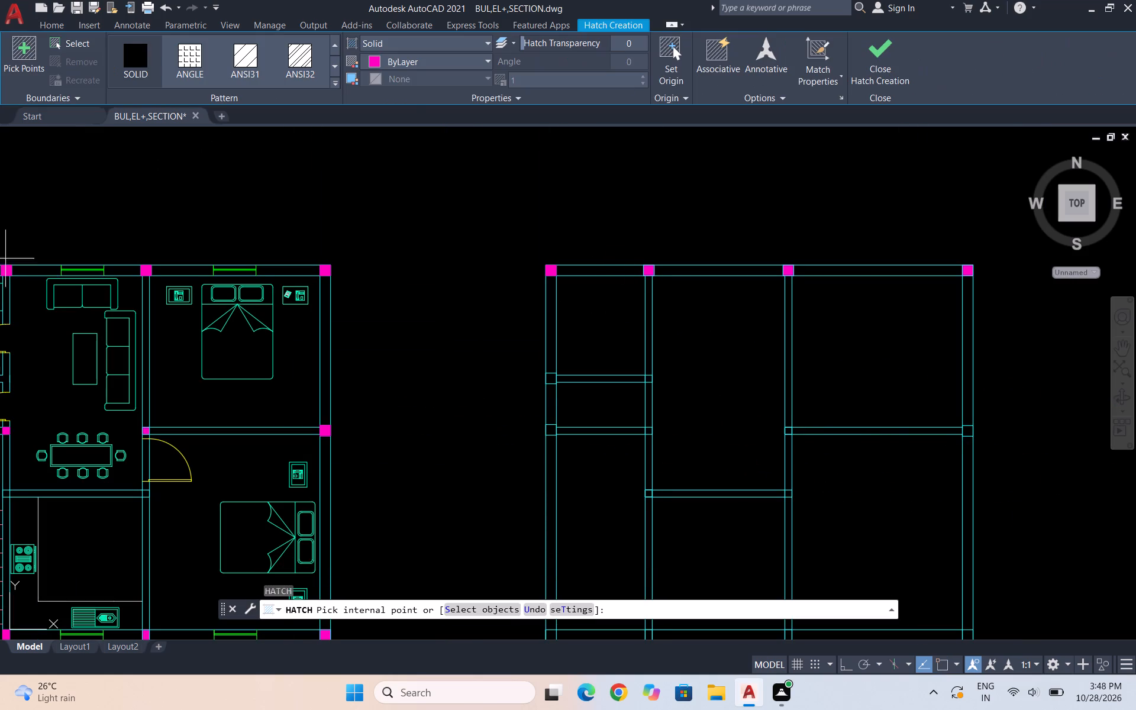
click(135, 69)
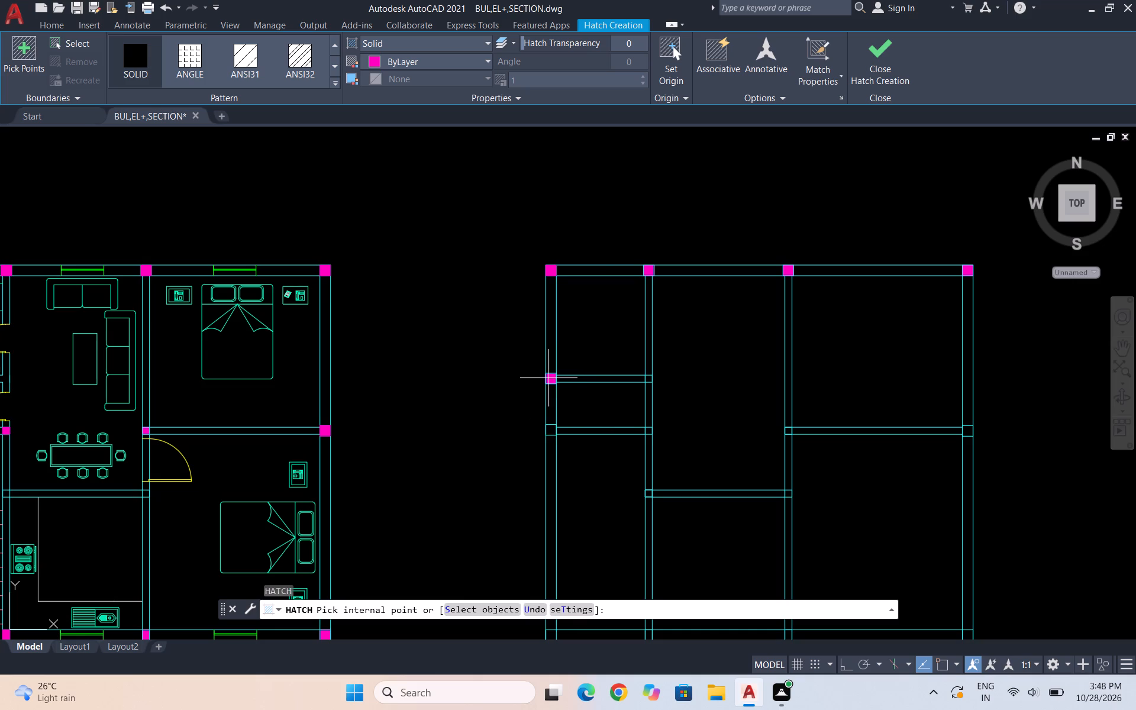
click(548, 378)
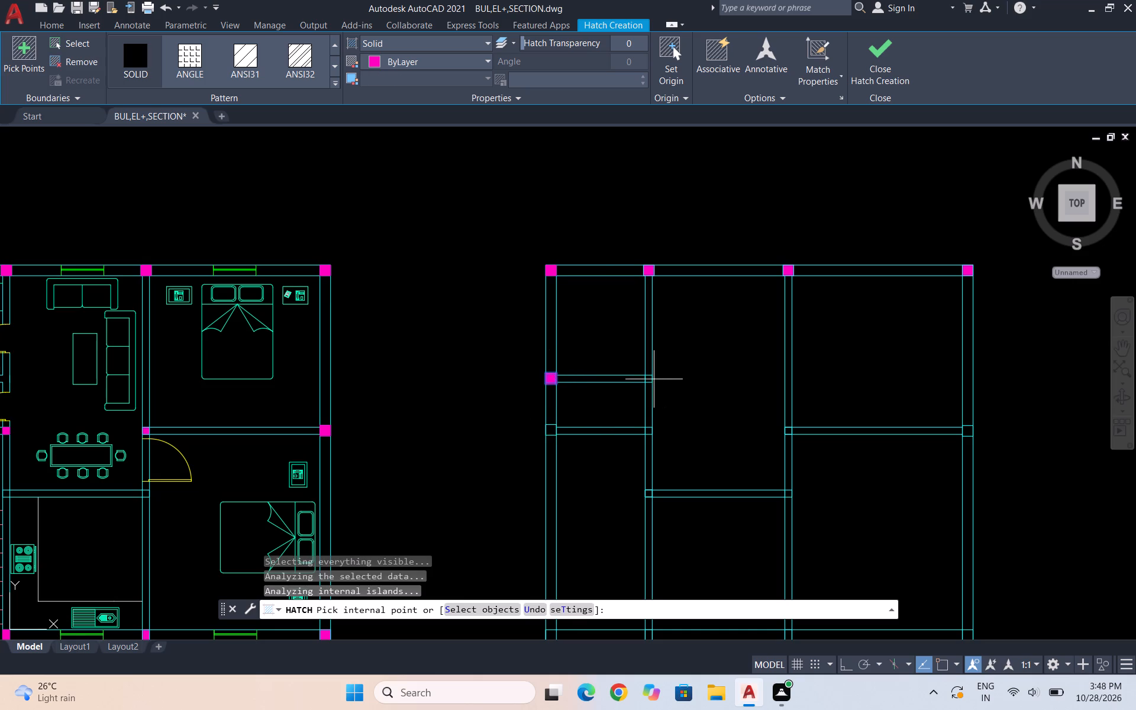
scroll(650, 378, up, 3)
click(644, 372)
scroll(691, 292, down, 1)
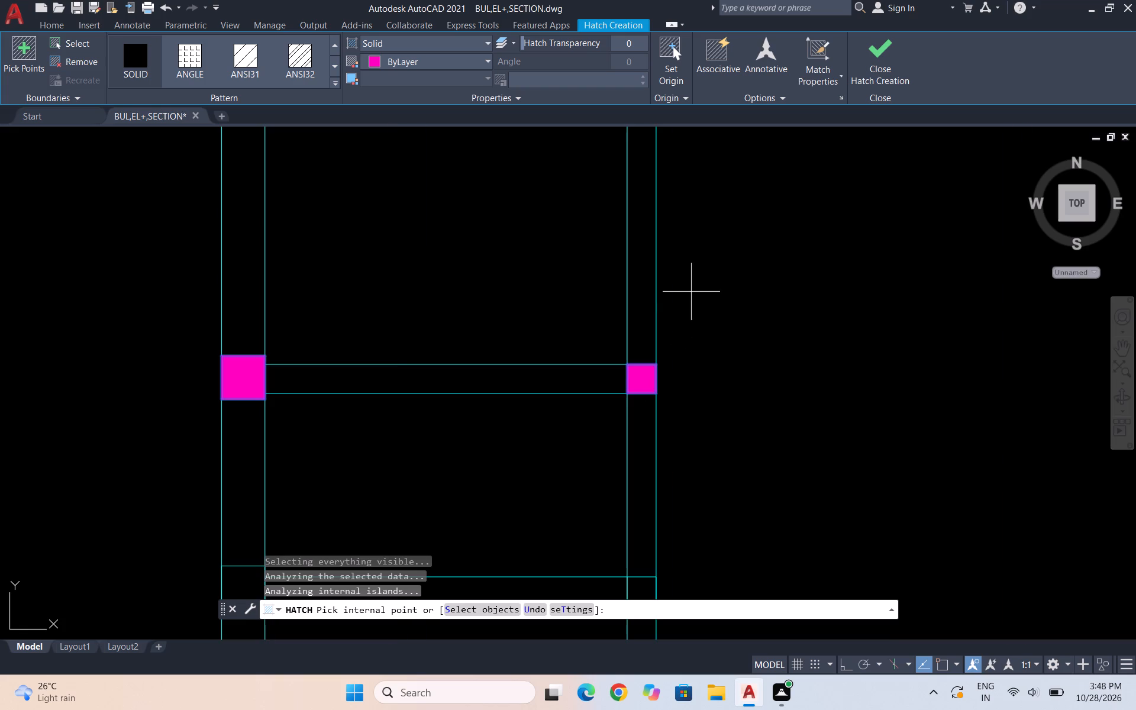
scroll(691, 291, down, 2)
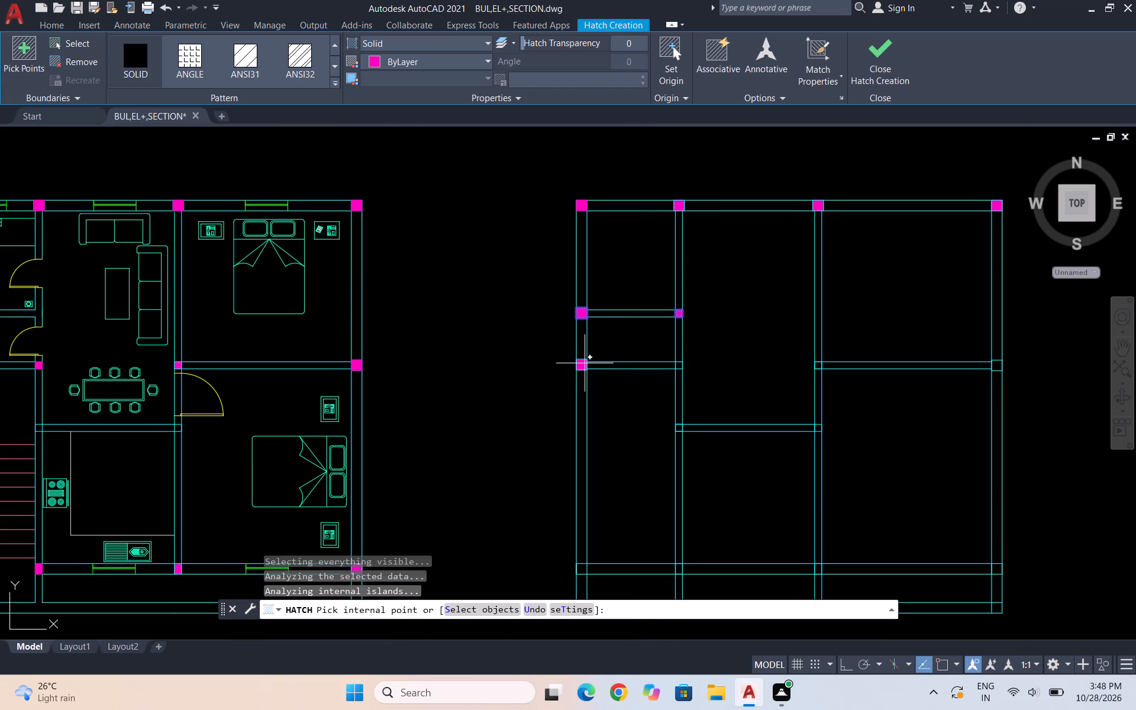
click(583, 362)
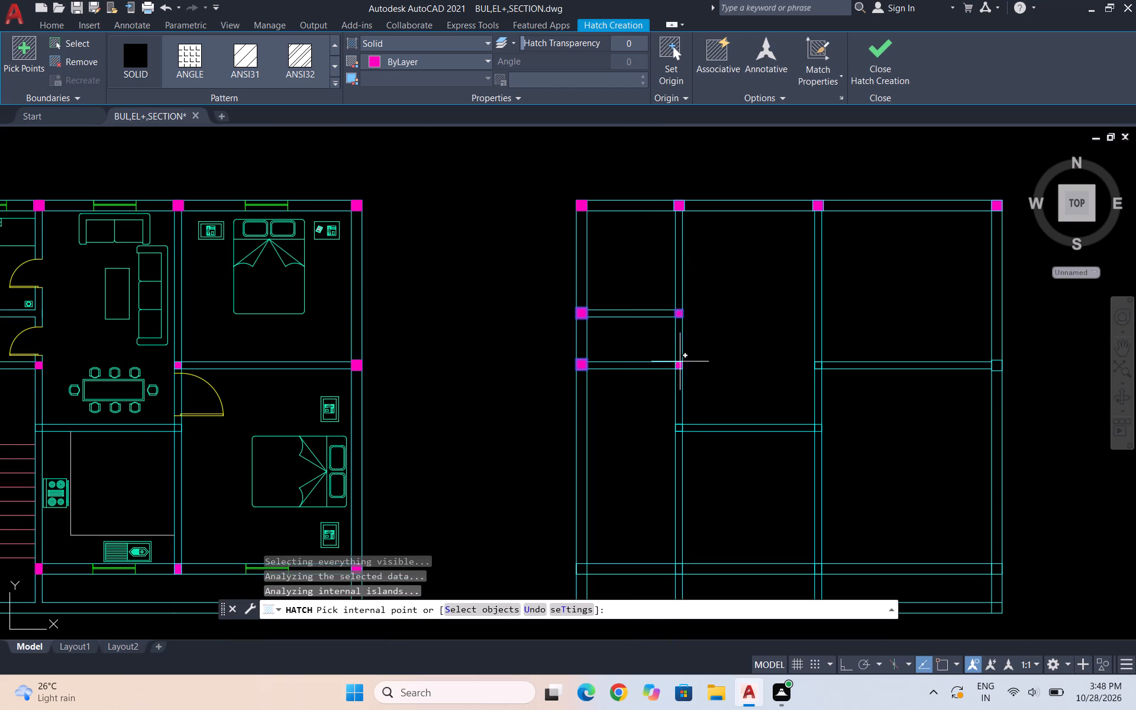
click(680, 362)
click(659, 356)
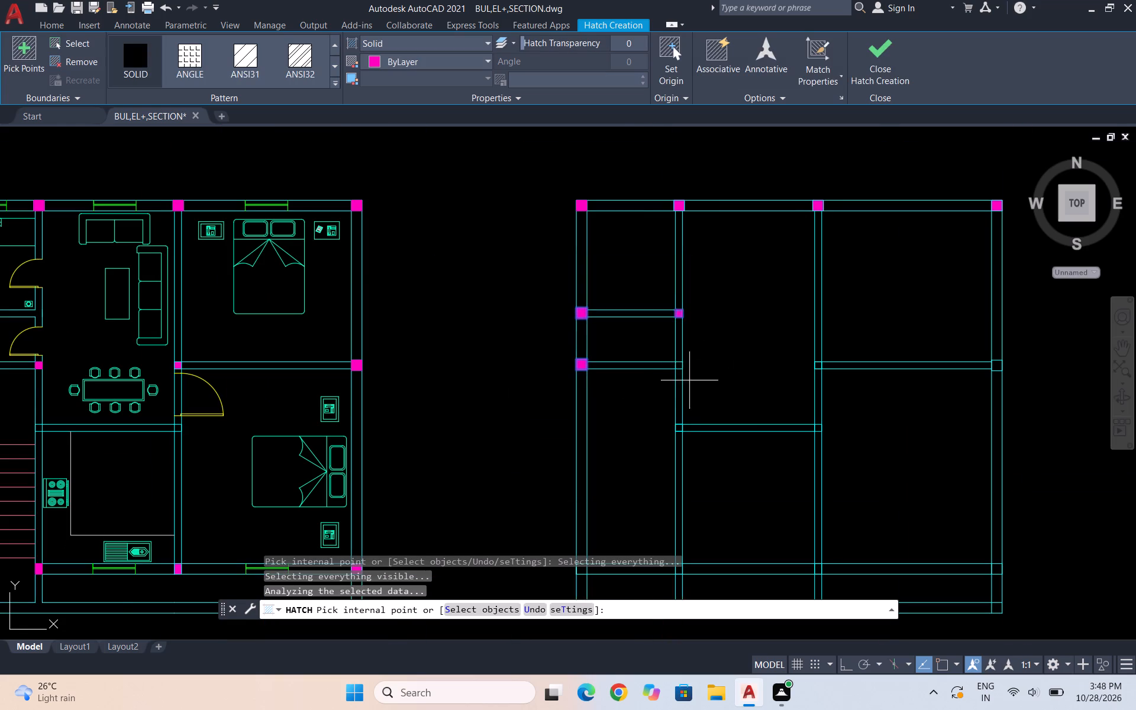
scroll(688, 380, up, 2)
click(675, 355)
scroll(679, 396, down, 2)
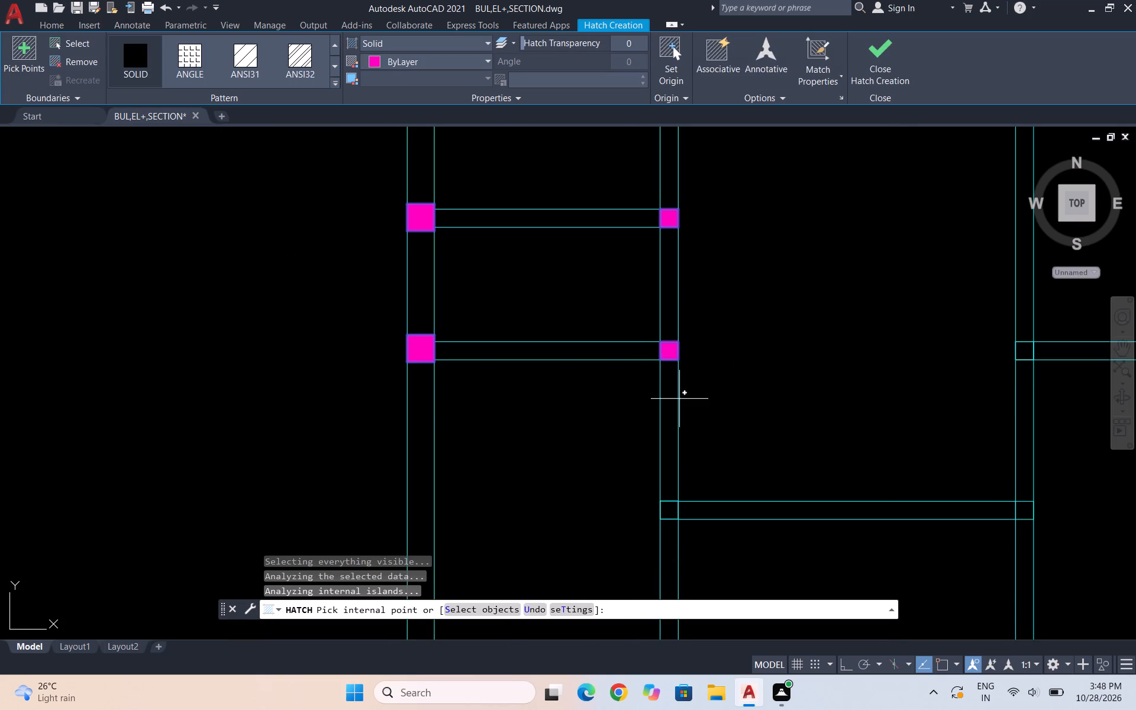
Solid-hatch the columns at both ends of the short central horizontal wall and of the middle horizontal wall between the right-hand rooms.
scroll(696, 480, down, 1)
scroll(701, 480, up, 1)
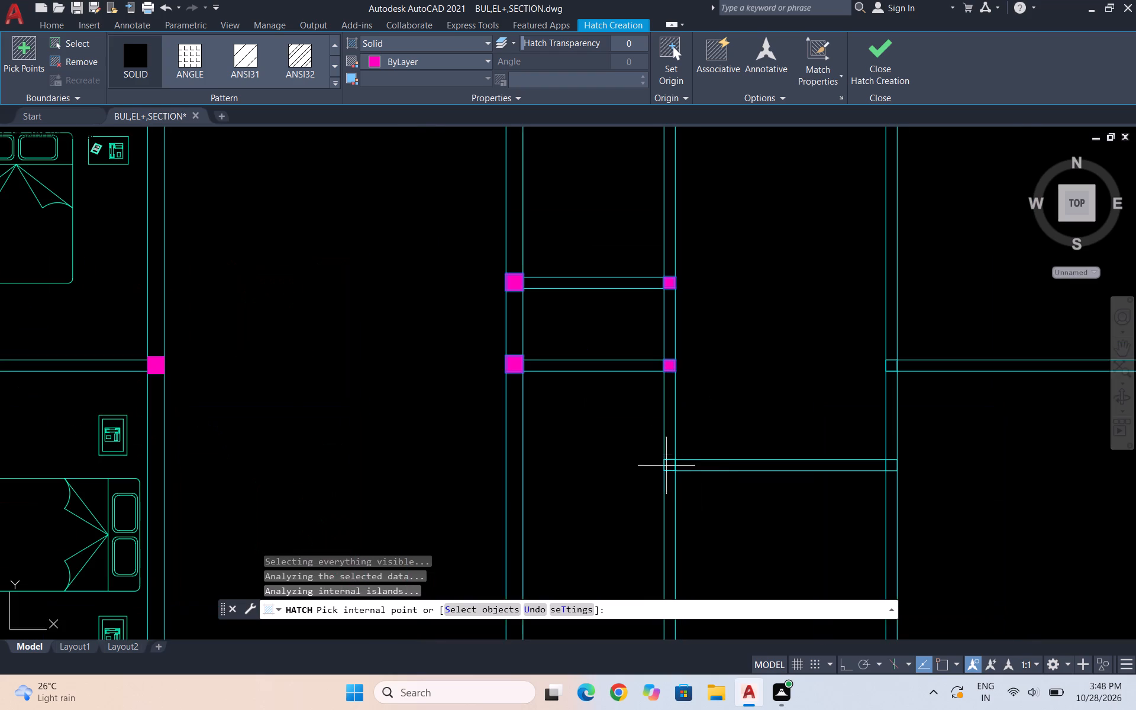
scroll(670, 469, up, 2)
click(666, 467)
scroll(659, 446, down, 4)
scroll(821, 469, up, 3)
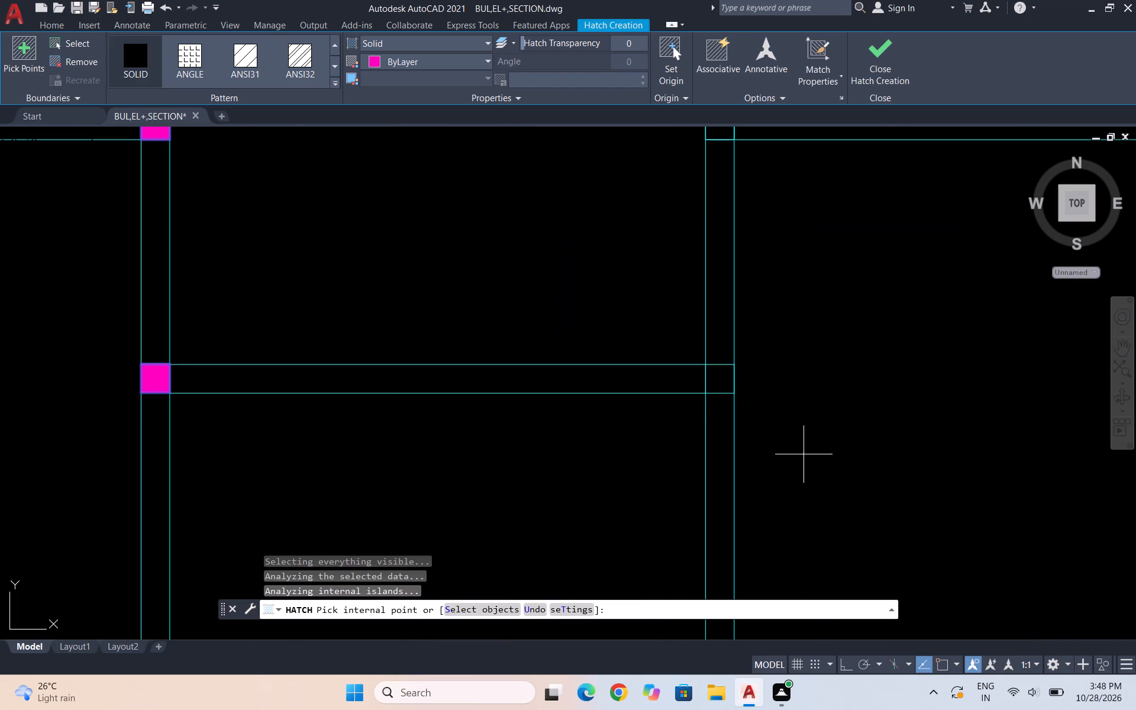
click(721, 388)
scroll(731, 425, down, 3)
scroll(731, 322, up, 2)
click(747, 344)
scroll(747, 344, down, 4)
scroll(867, 351, up, 1)
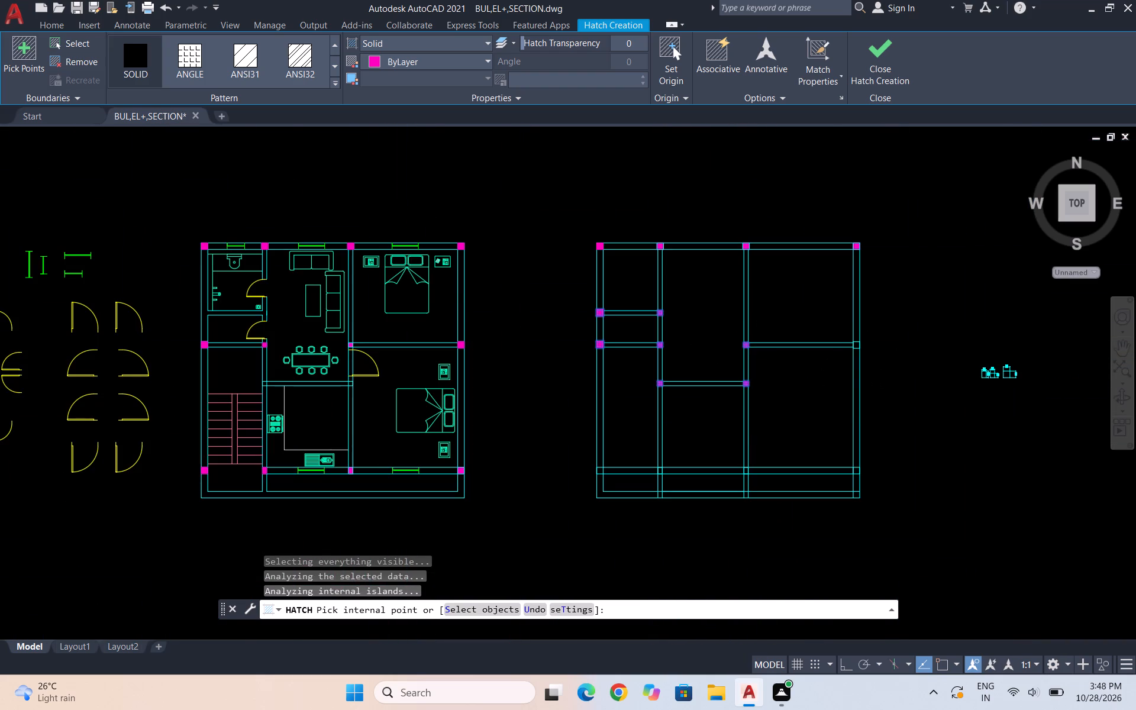
scroll(867, 351, up, 2)
click(821, 327)
Solid-hatch the four columns along the lower long horizontal wall of the second floor plan.
scroll(822, 321, down, 3)
scroll(824, 450, up, 2)
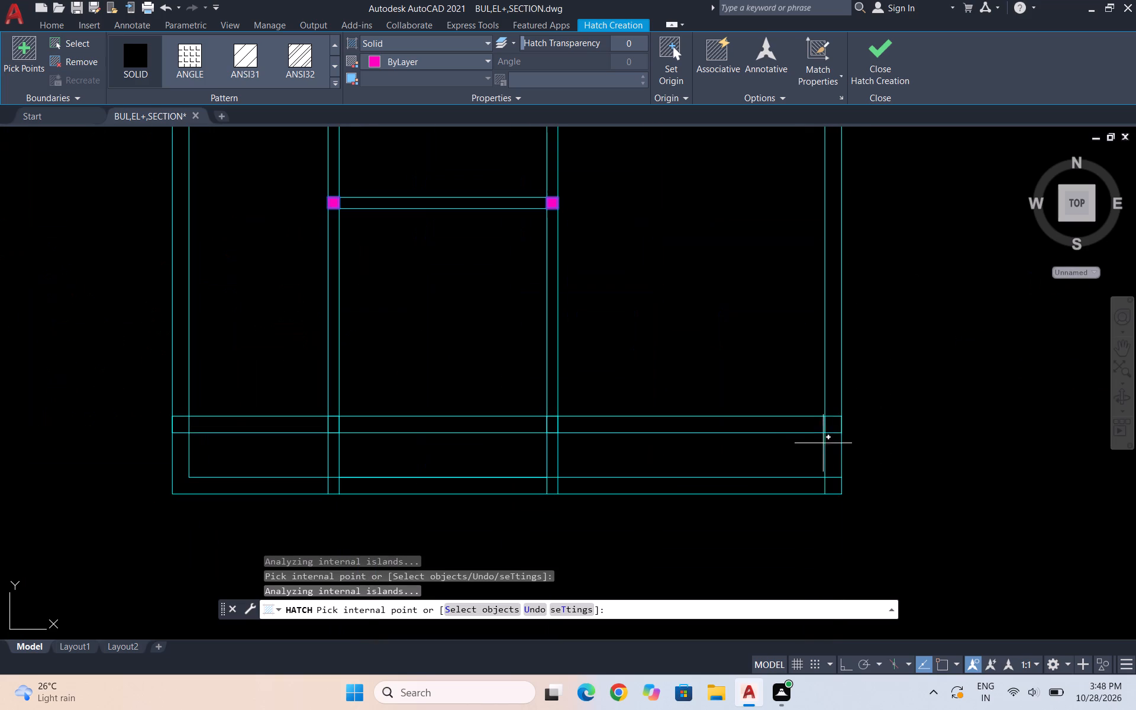
click(831, 421)
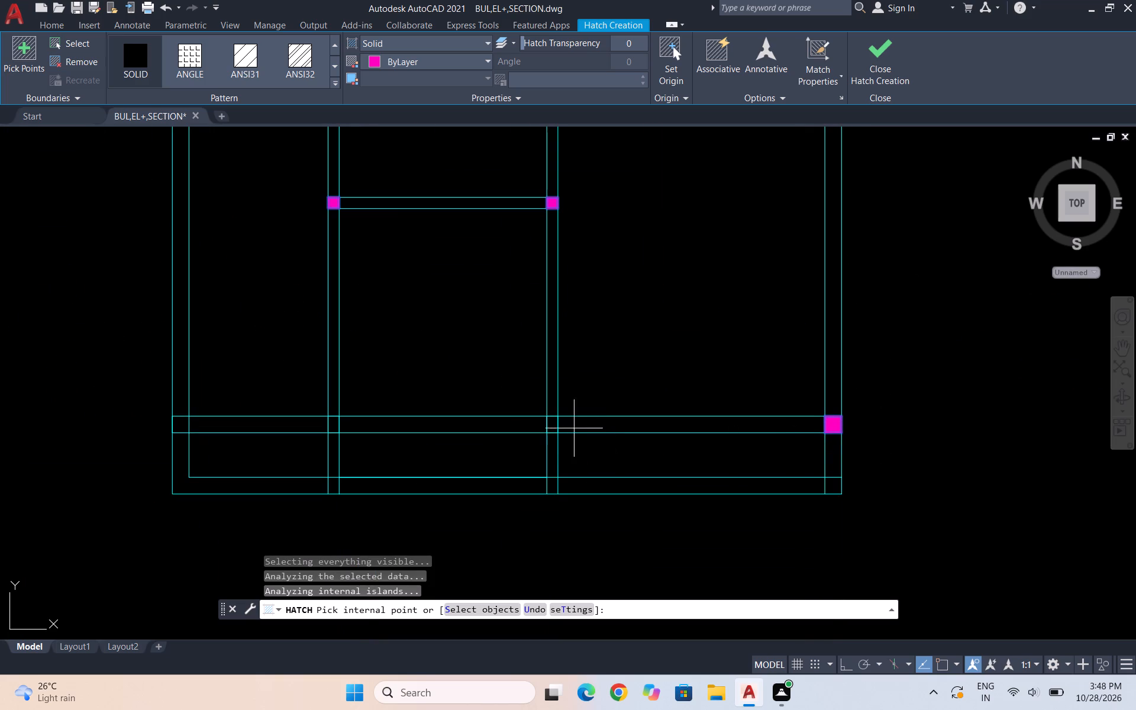
click(554, 422)
scroll(960, 379, down, 2)
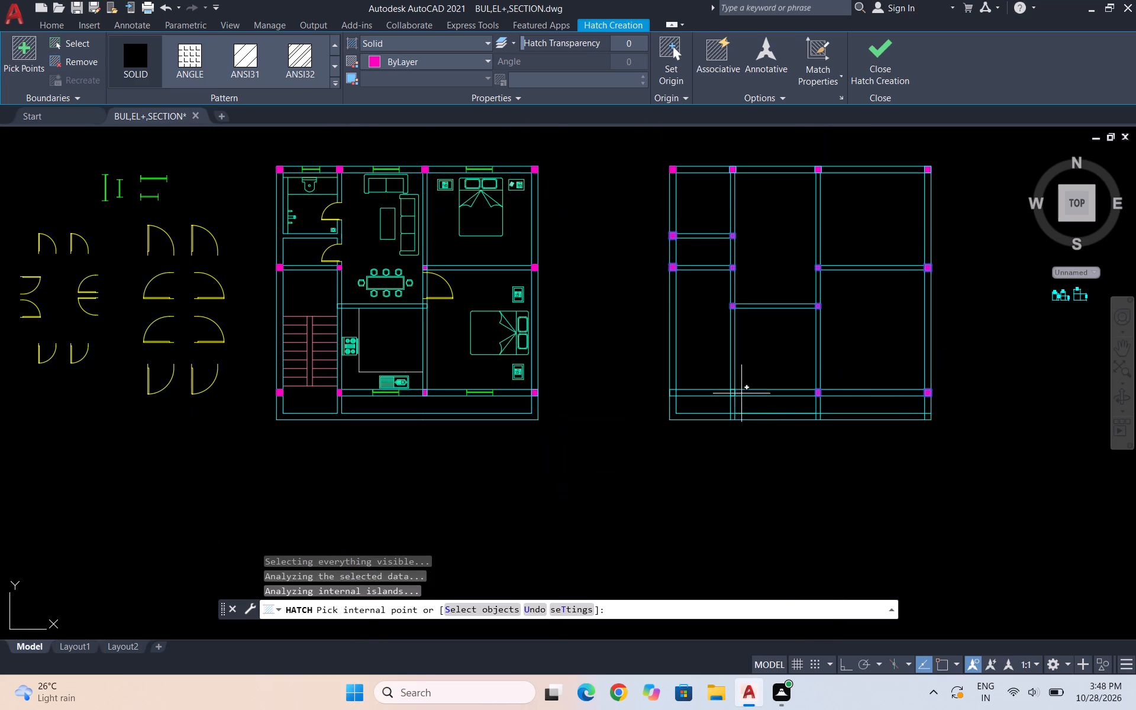
scroll(739, 390, up, 3)
click(709, 397)
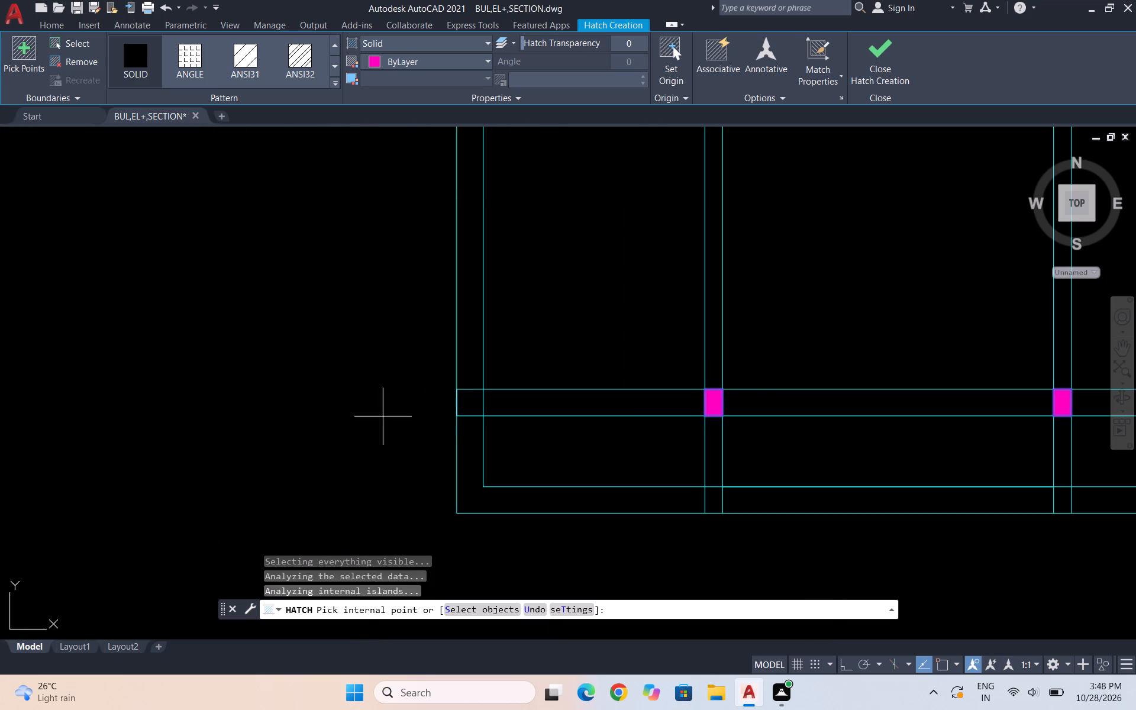
click(461, 396)
scroll(535, 363, down, 3)
scroll(485, 457, down, 2)
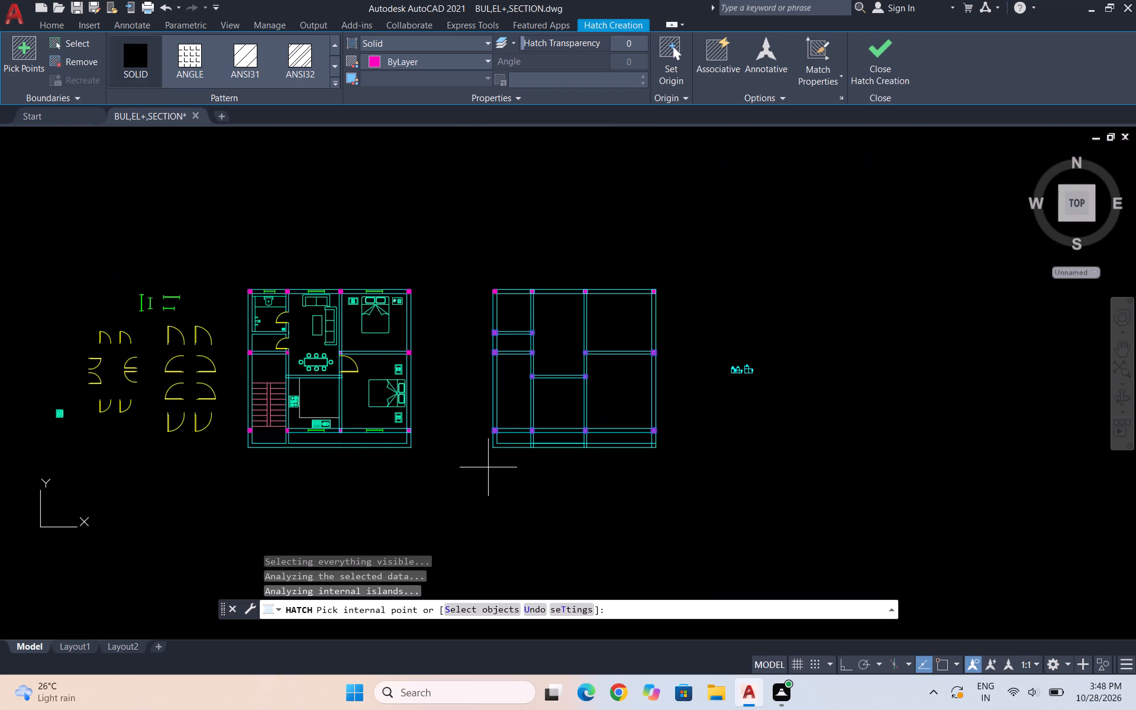
scroll(488, 467, up, 1)
scroll(624, 428, up, 2)
scroll(726, 363, down, 1)
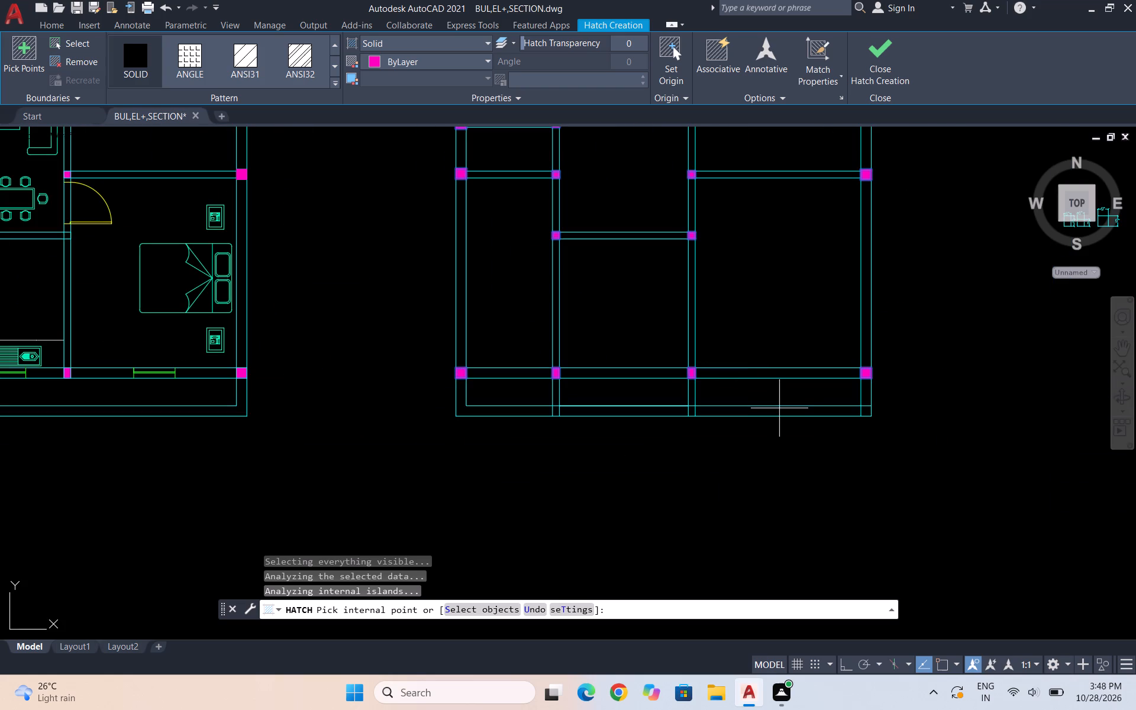
key(Escape)
key(Escape)
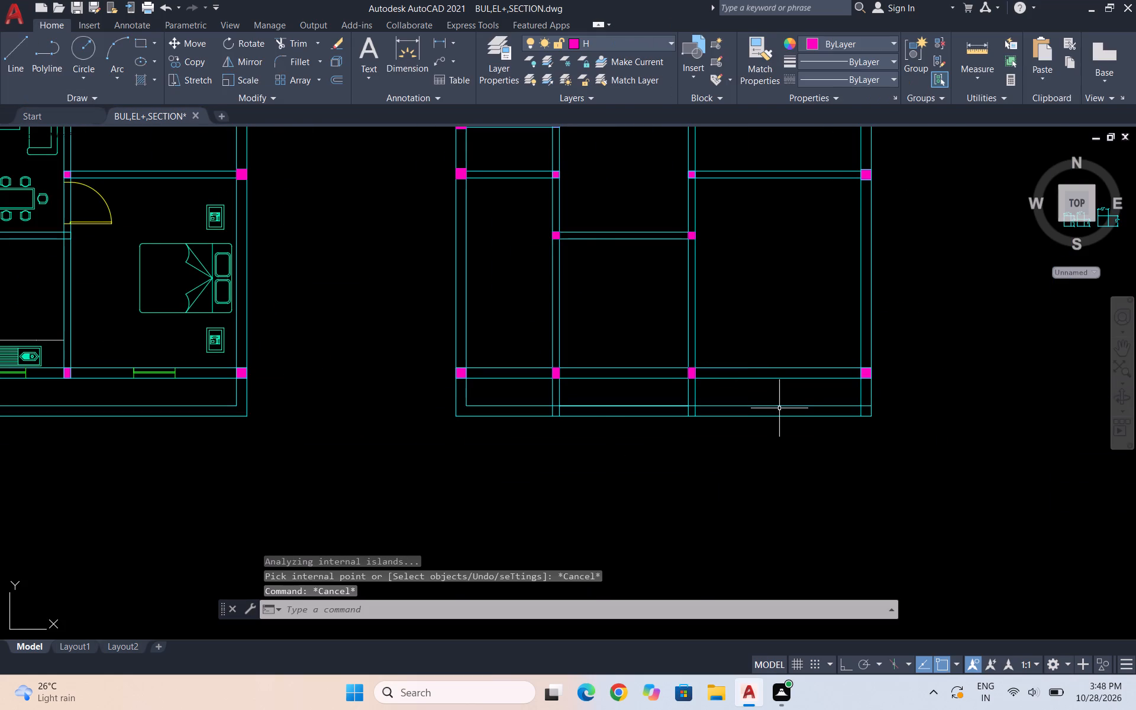
Trim both interior vertical walls' lines between the lower long horizontal wall and the bottom outer wall.
text(TR)
key(Return)
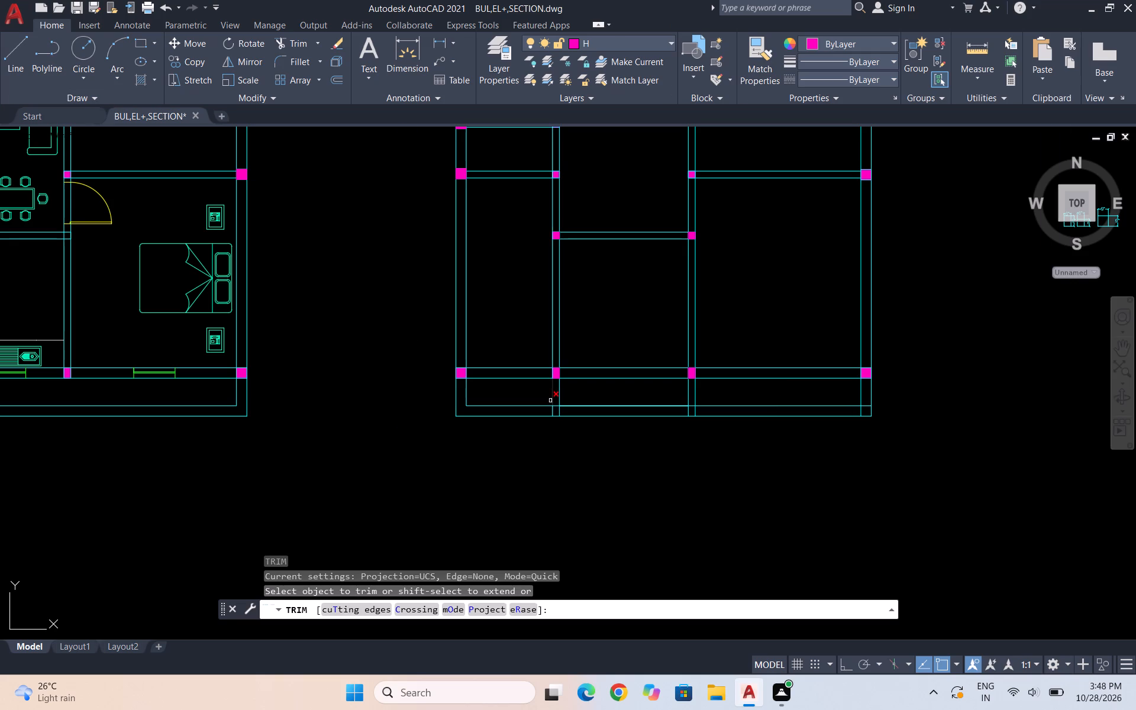
scroll(550, 401, up, 3)
drag(542, 386, 699, 401)
scroll(700, 401, down, 3)
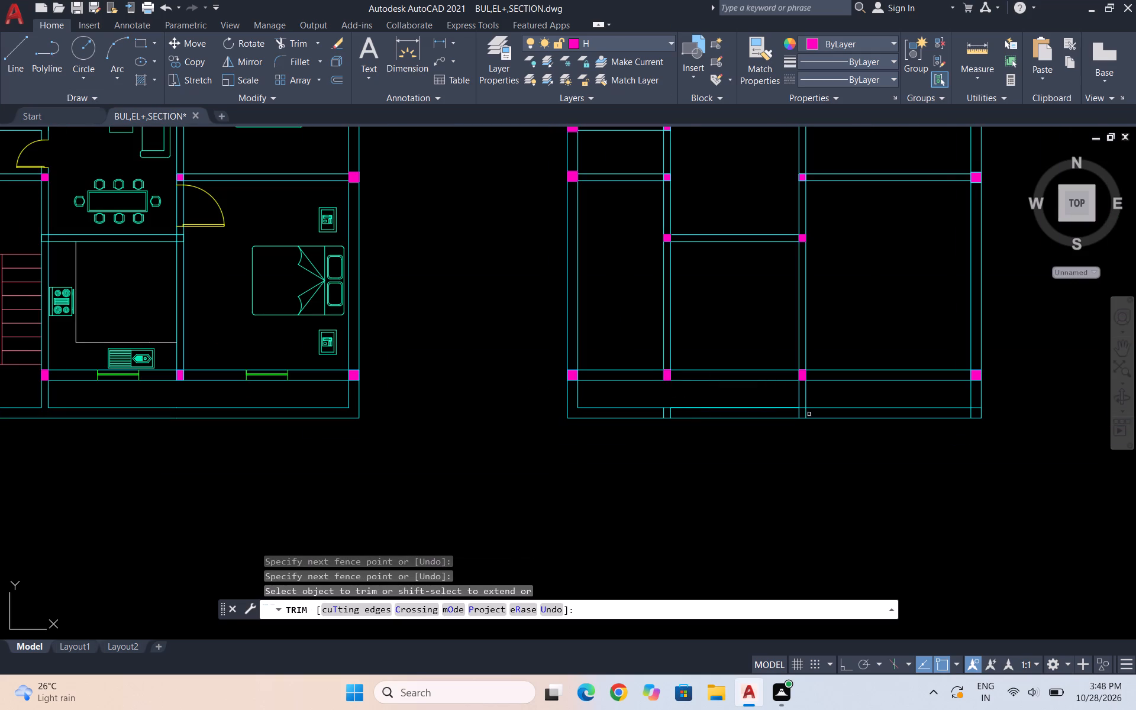
scroll(800, 399, up, 3)
drag(747, 389, 955, 389)
scroll(928, 379, down, 4)
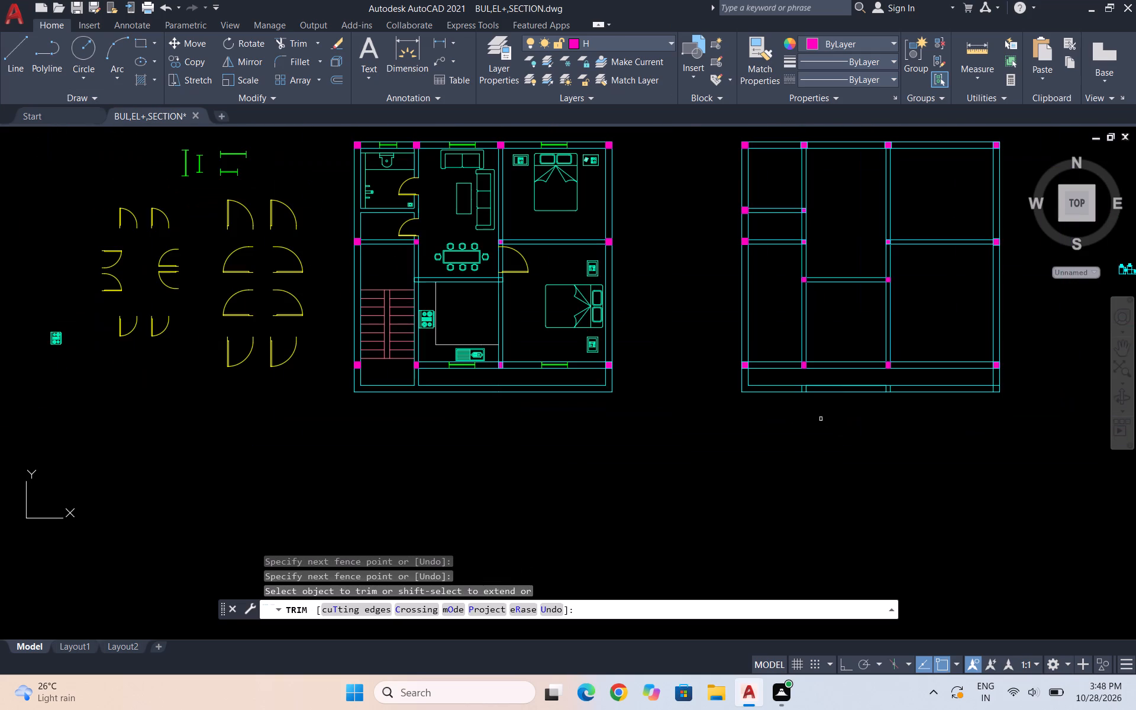
Trim the overlapping inner wall lines at the bottom-right outer corner of the second floor plan.
scroll(989, 393, up, 4)
drag(1043, 348, 1006, 369)
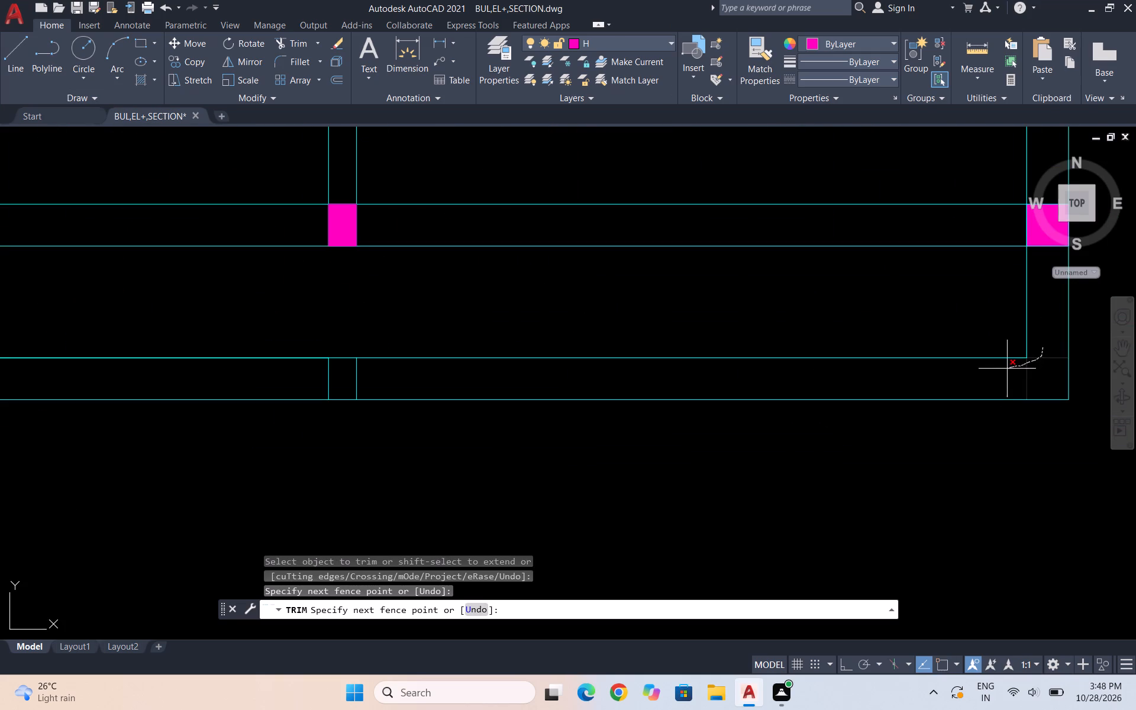
drag(1006, 369, 999, 370)
Trim the leftover stubs of the two interior vertical walls inside the bottom outer wall.
scroll(1026, 356, down, 2)
scroll(780, 375, up, 3)
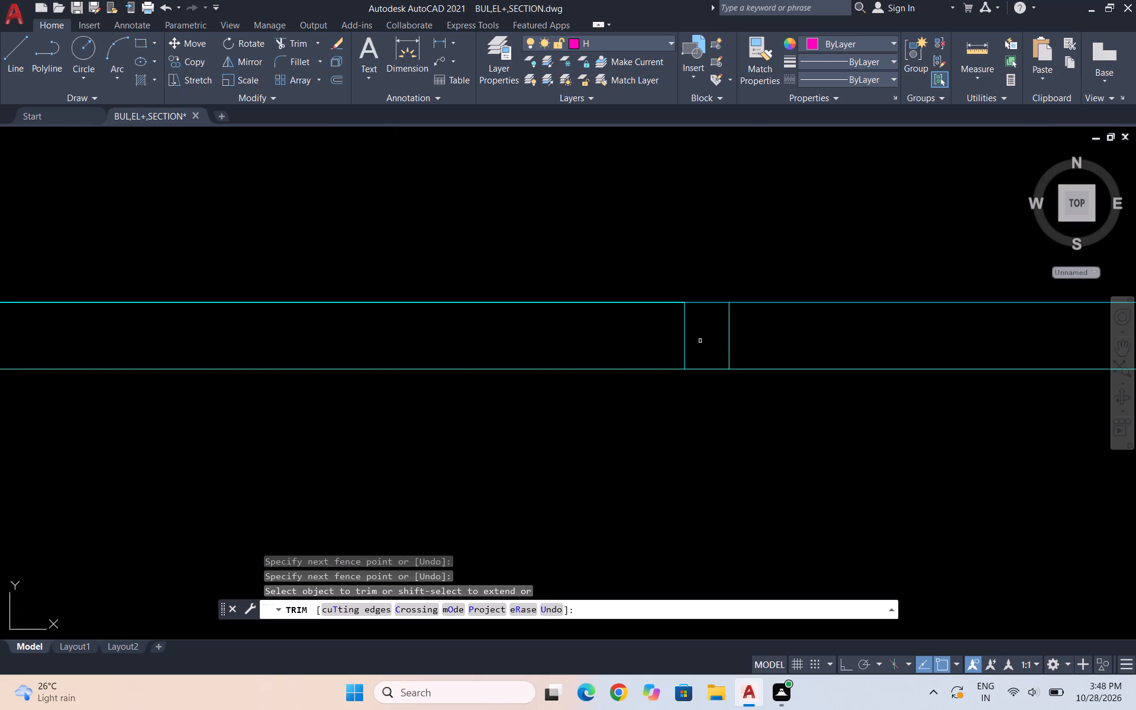
drag(658, 338, 823, 350)
scroll(848, 350, down, 4)
scroll(690, 354, up, 3)
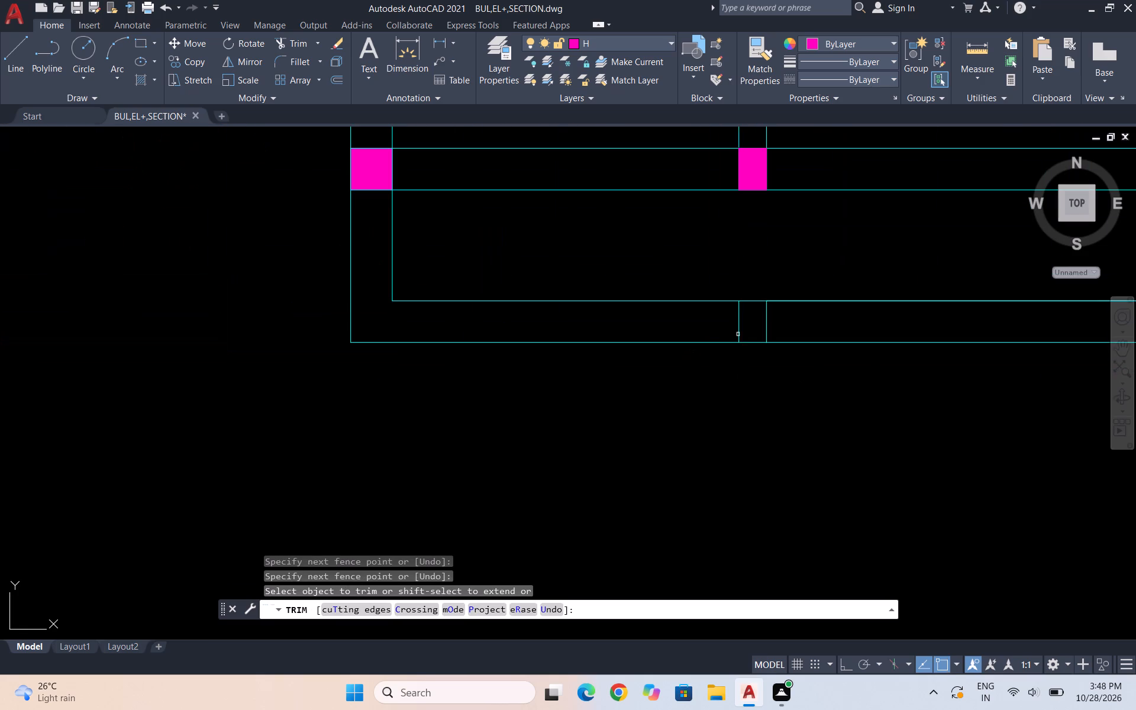
drag(732, 324, 870, 325)
scroll(821, 338, down, 4)
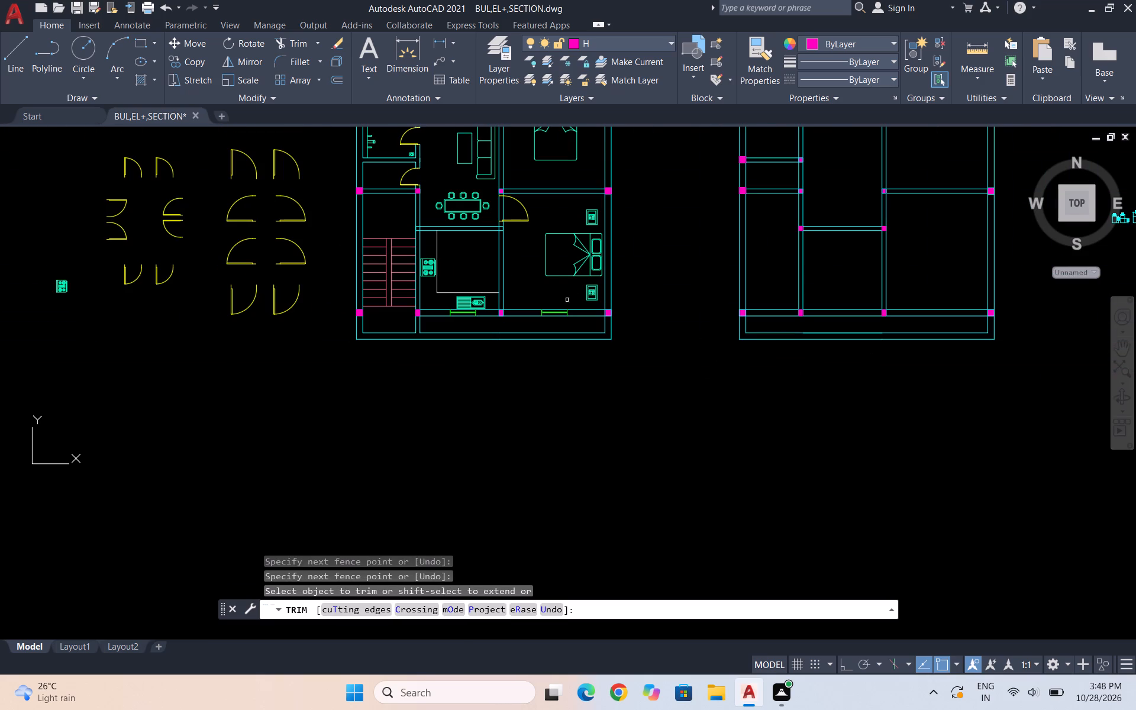
scroll(682, 386, down, 2)
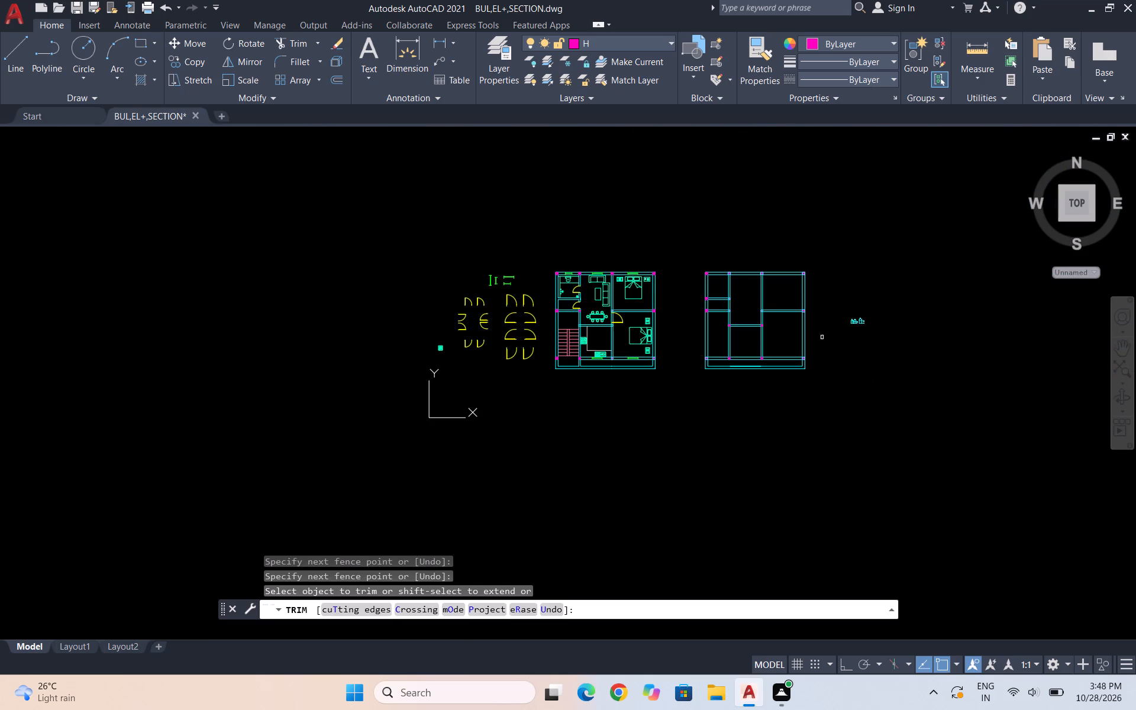
scroll(817, 328, up, 2)
scroll(892, 297, up, 1)
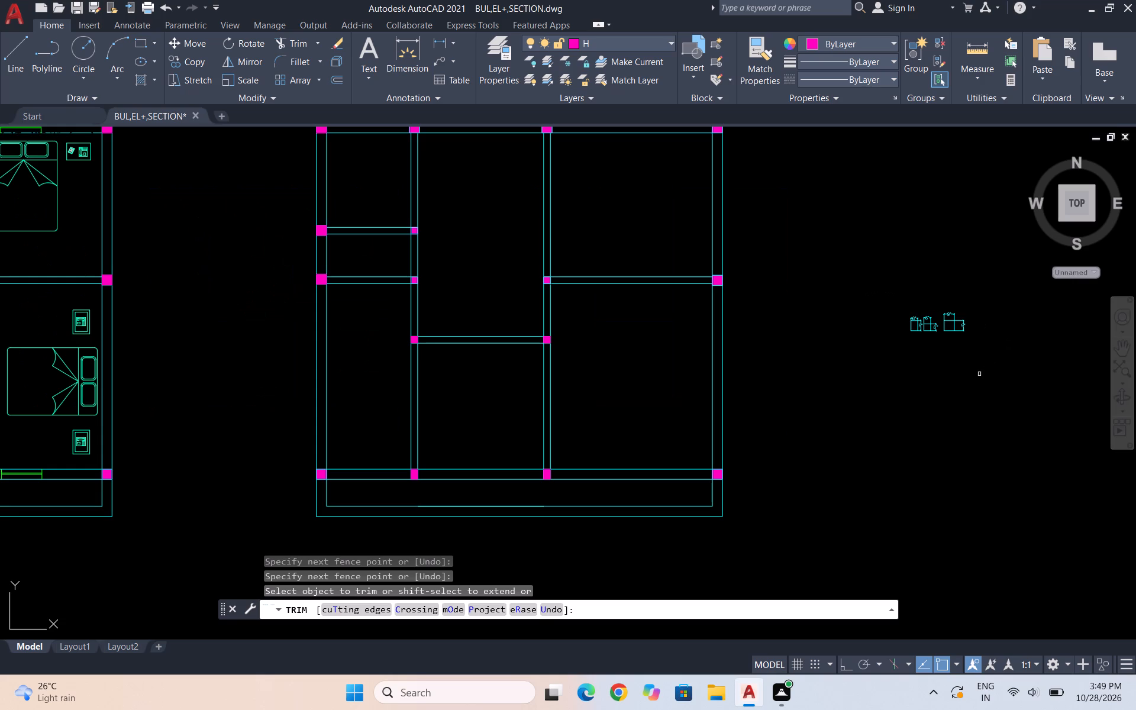
scroll(964, 374, down, 1)
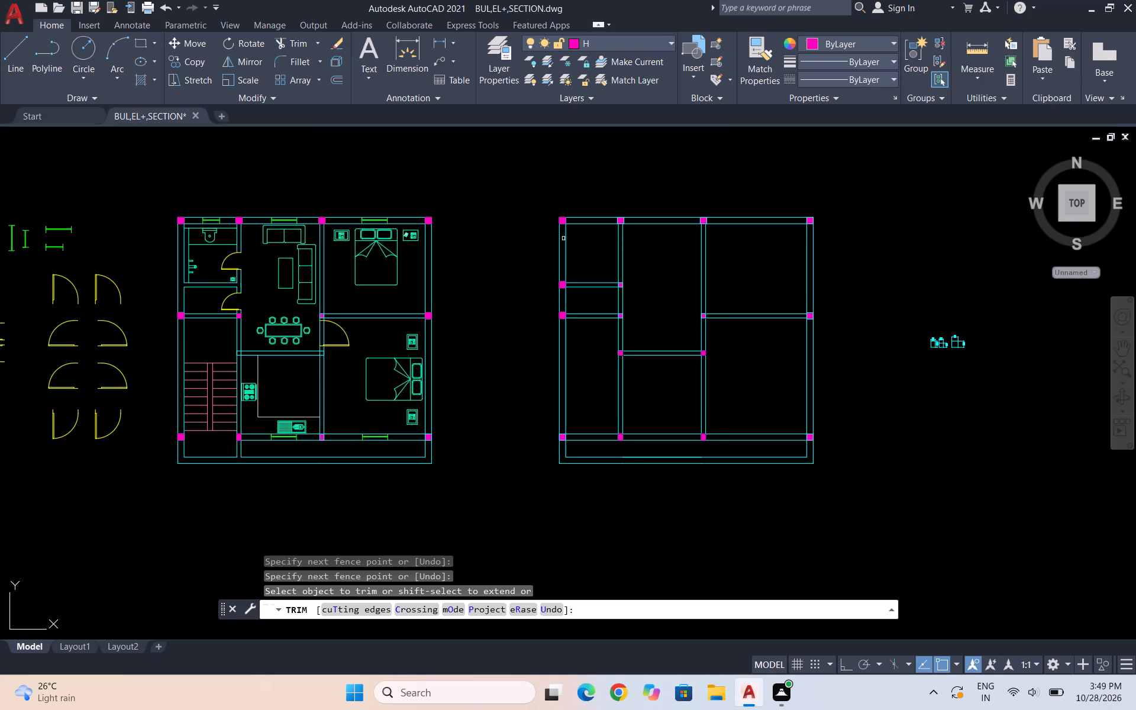
key(Escape)
key(Escape)
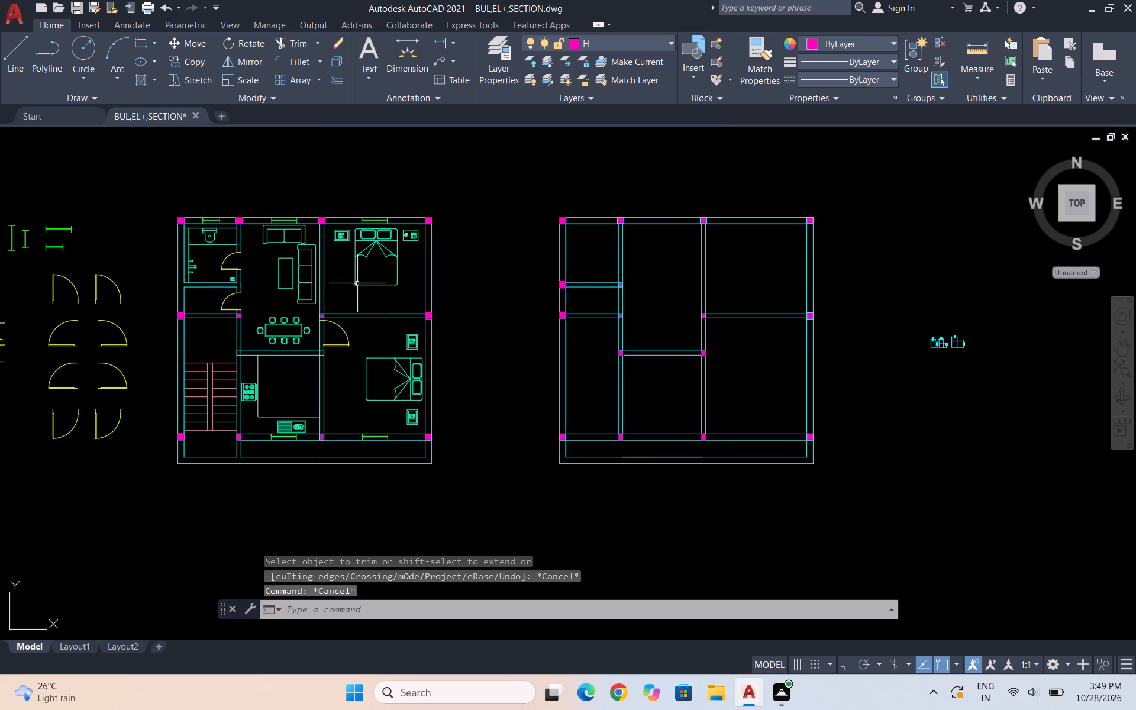
Copy the upper bedroom's bed and both side tables from the furnished plan into the second plan's upper-right bedroom.
scroll(292, 218, up, 2)
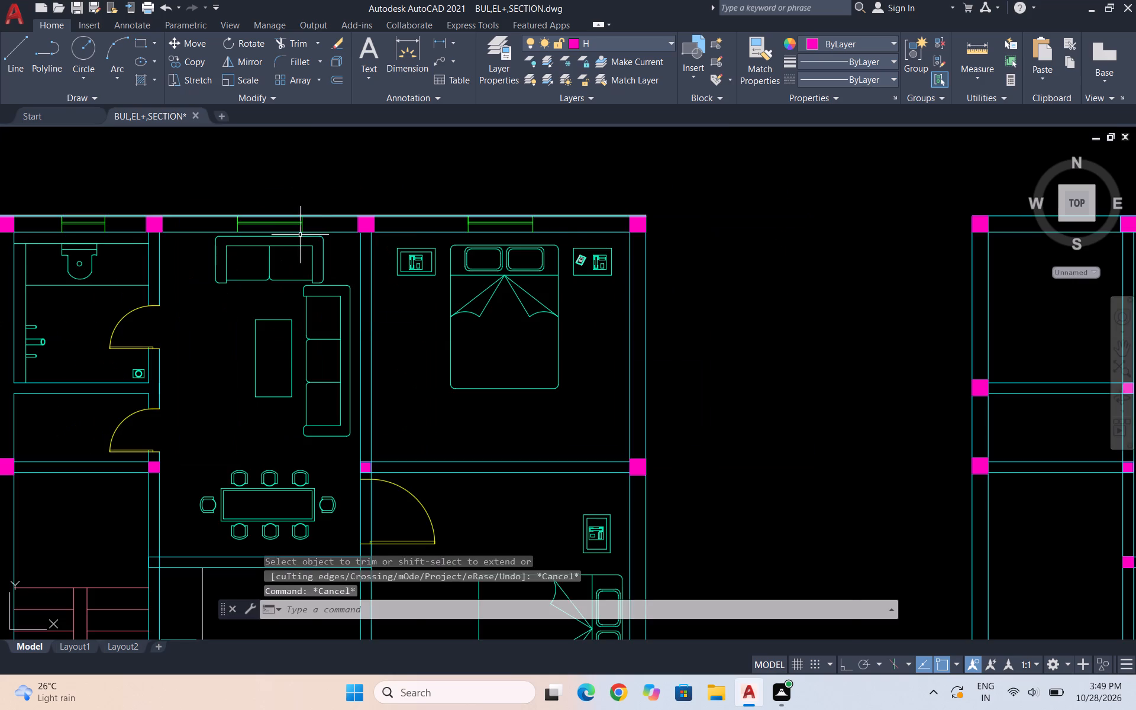
scroll(300, 235, up, 1)
scroll(561, 379, down, 1)
scroll(684, 449, down, 1)
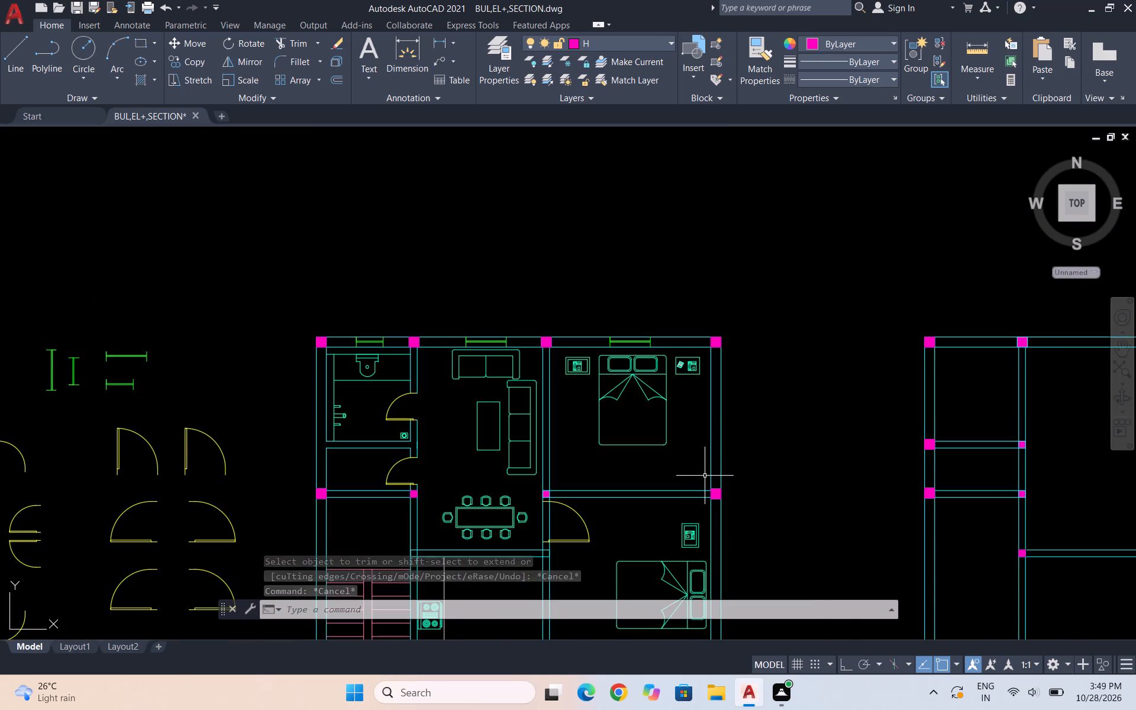
click(705, 476)
scroll(566, 358, up, 1)
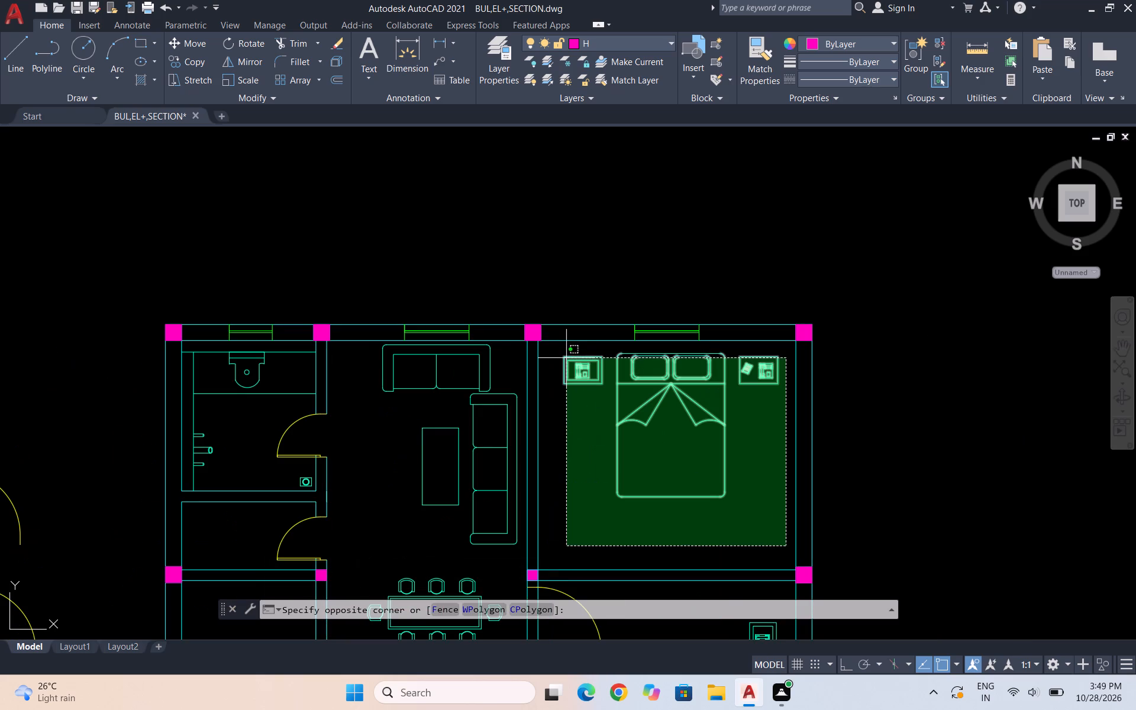
click(564, 350)
text(CO)
key(Return)
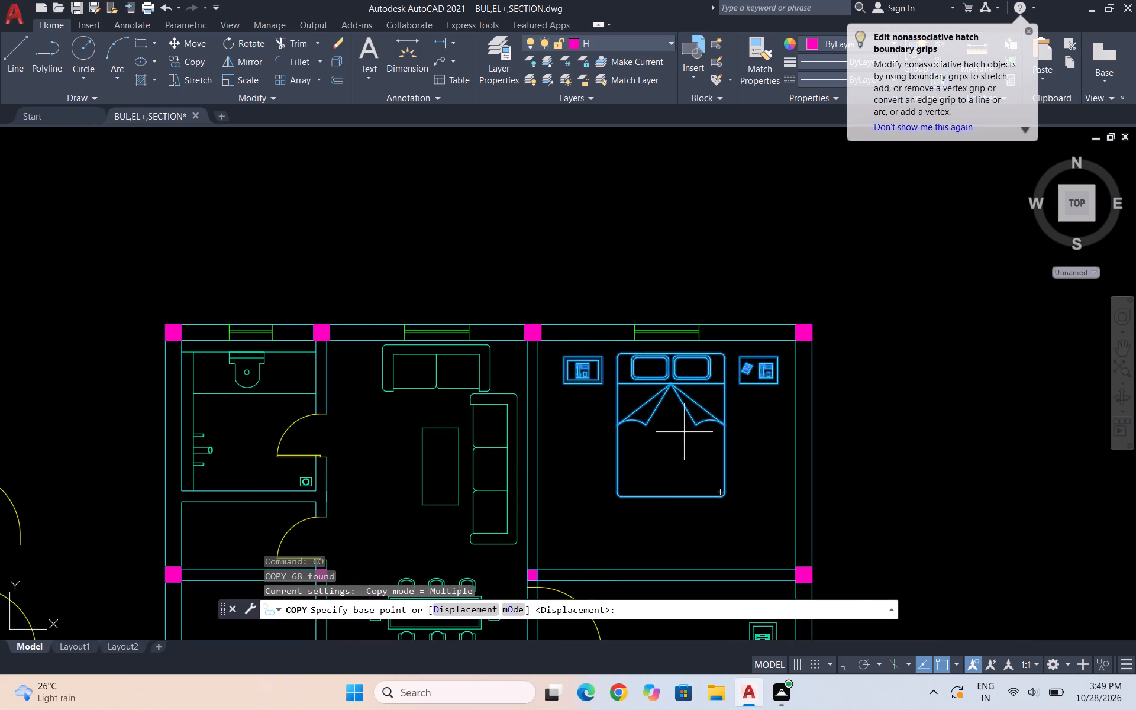
click(681, 428)
scroll(684, 426, down, 2)
scroll(1003, 444, up, 1)
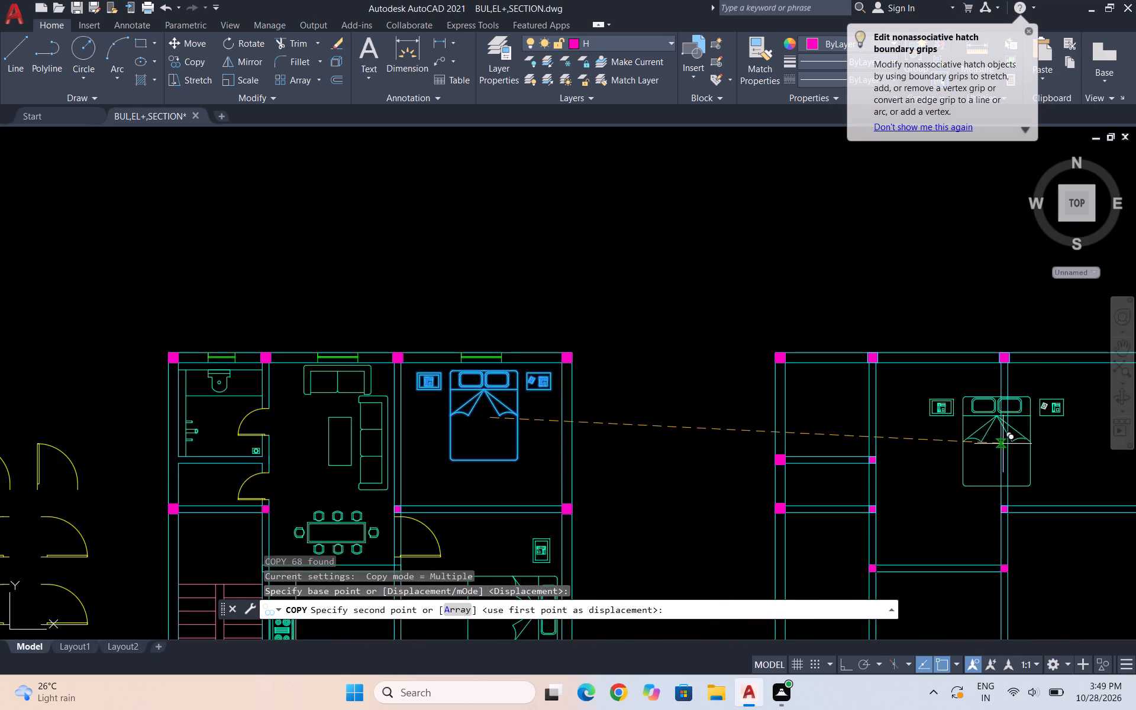
scroll(981, 445, down, 2)
scroll(1019, 438, up, 3)
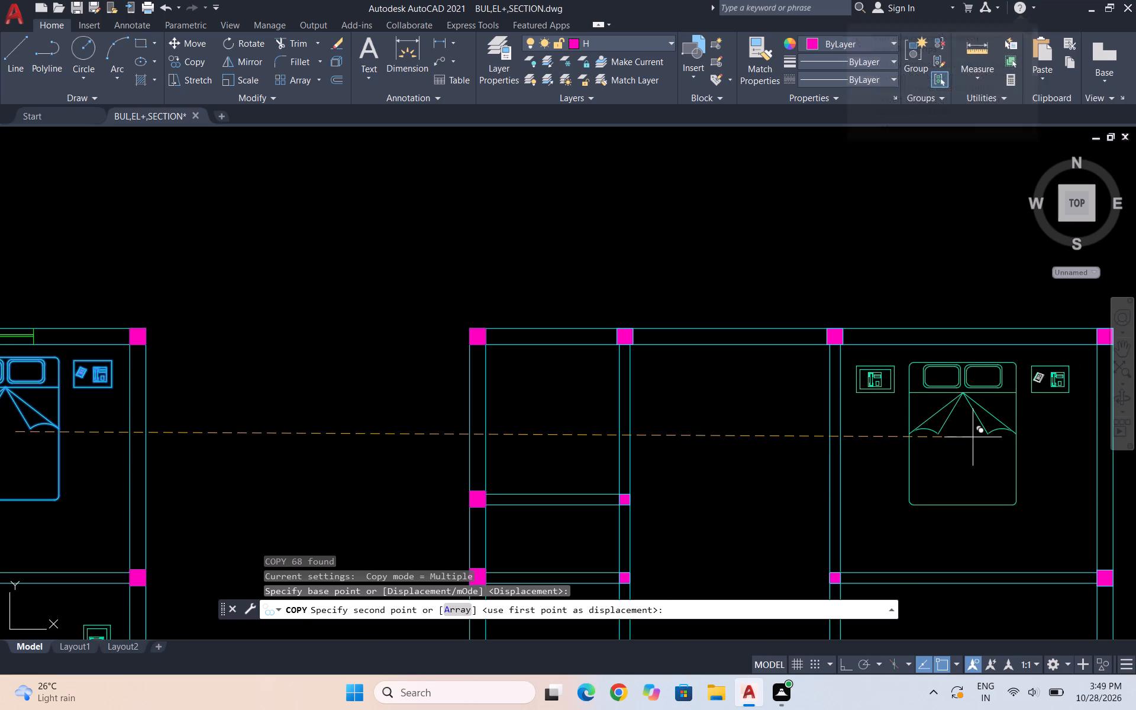
click(980, 437)
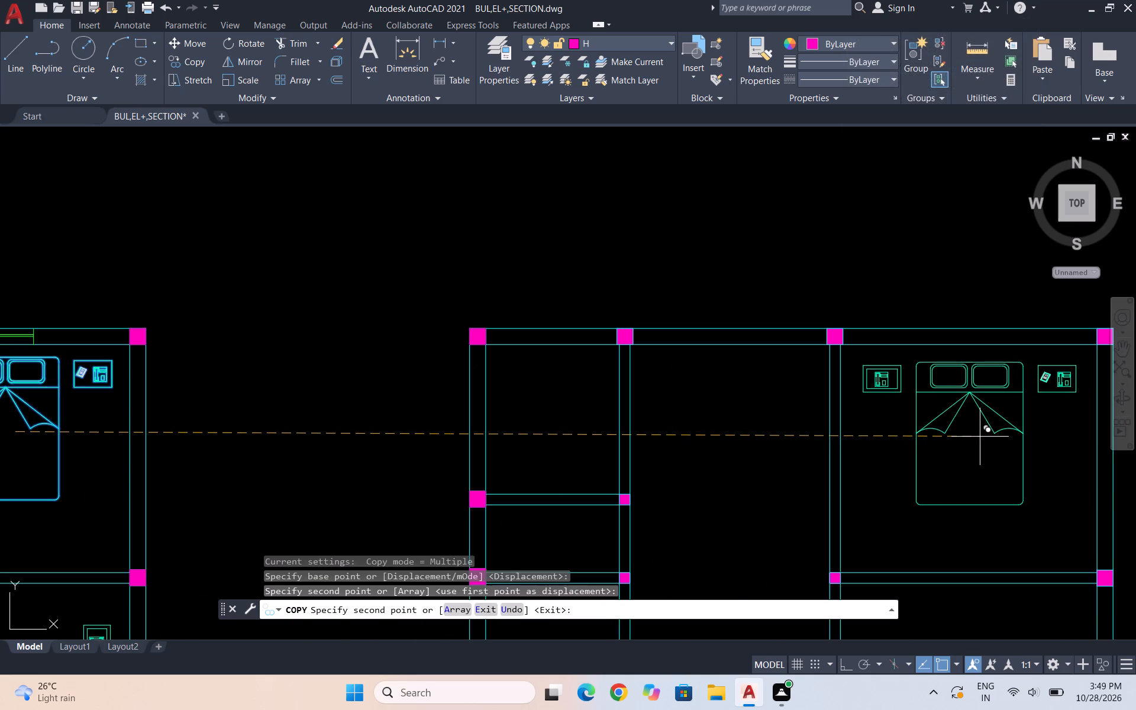
scroll(877, 531, down, 2)
key(Escape)
Copy the lower bedroom's bed, pillows and both side tables from the furnished plan into the second plan's lower-right bedroom.
scroll(580, 457, down, 2)
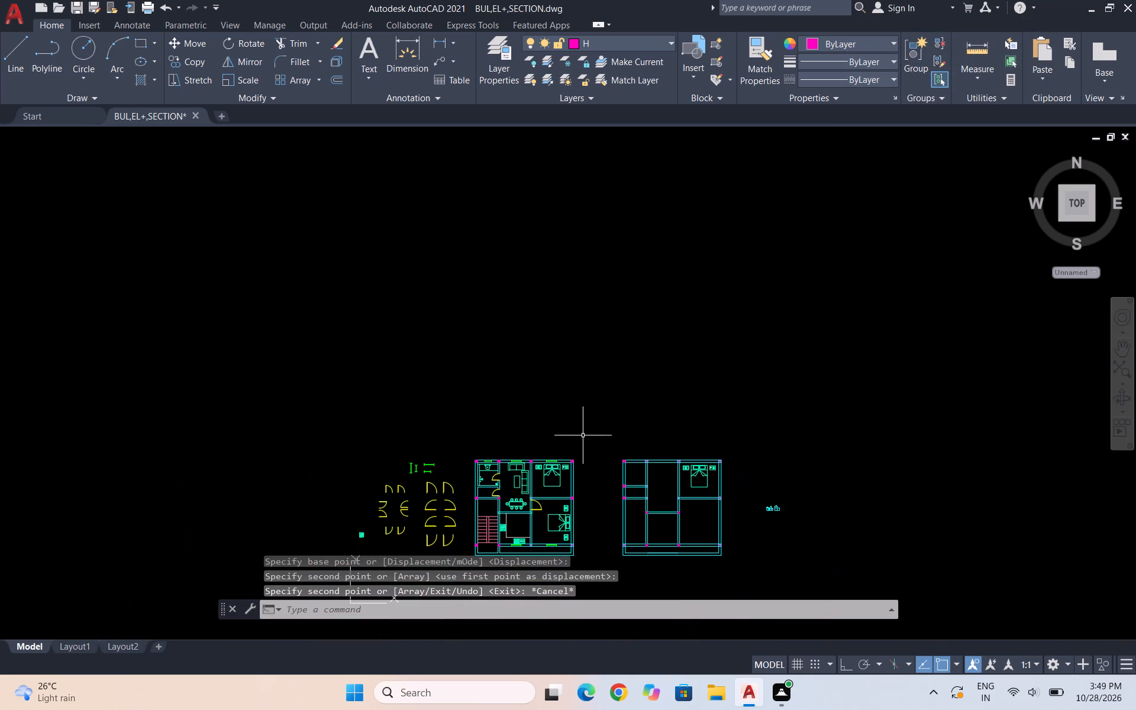
scroll(570, 575, up, 7)
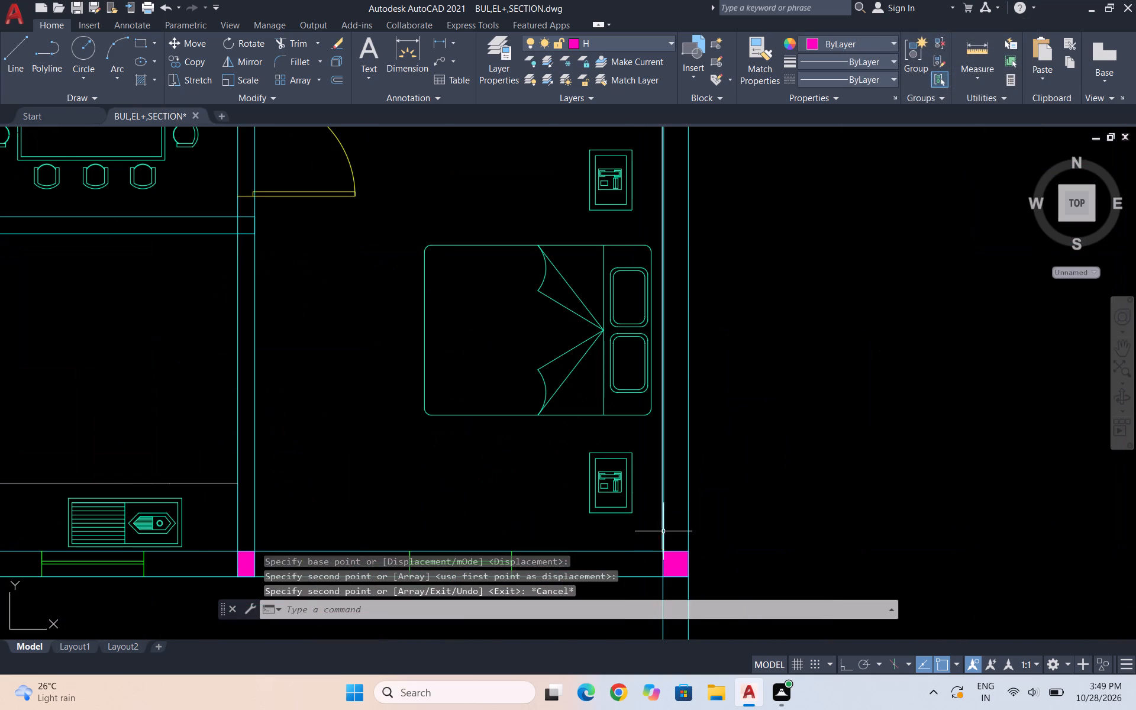
scroll(660, 525, down, 1)
click(648, 526)
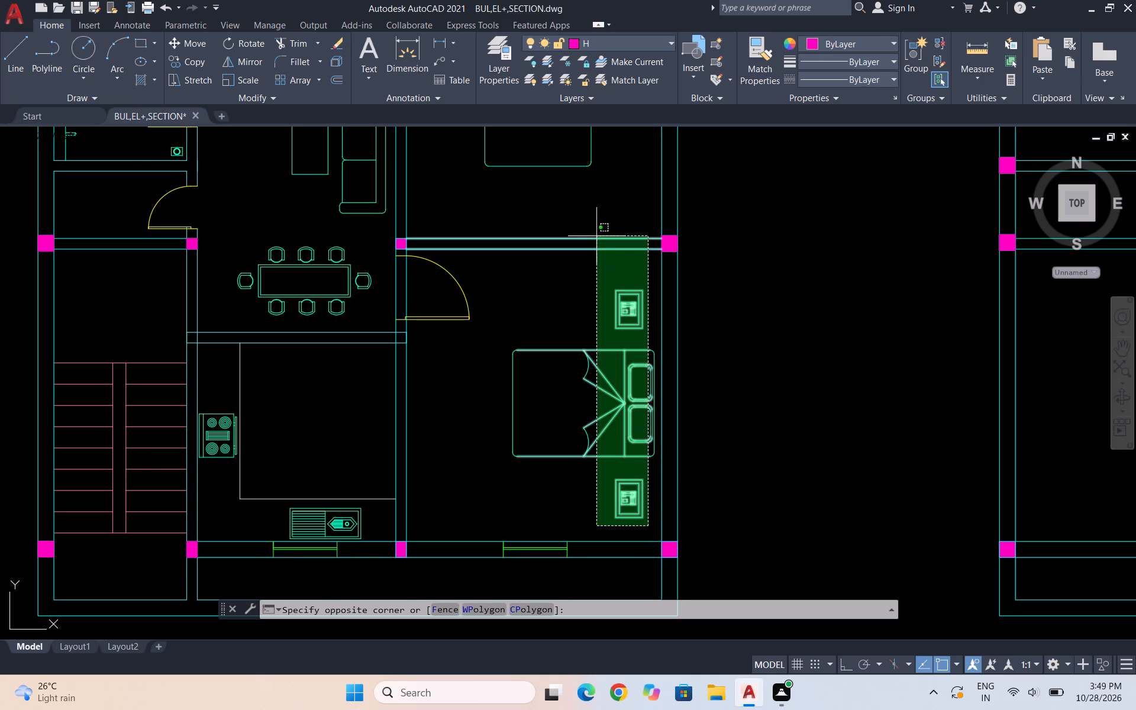
click(505, 279)
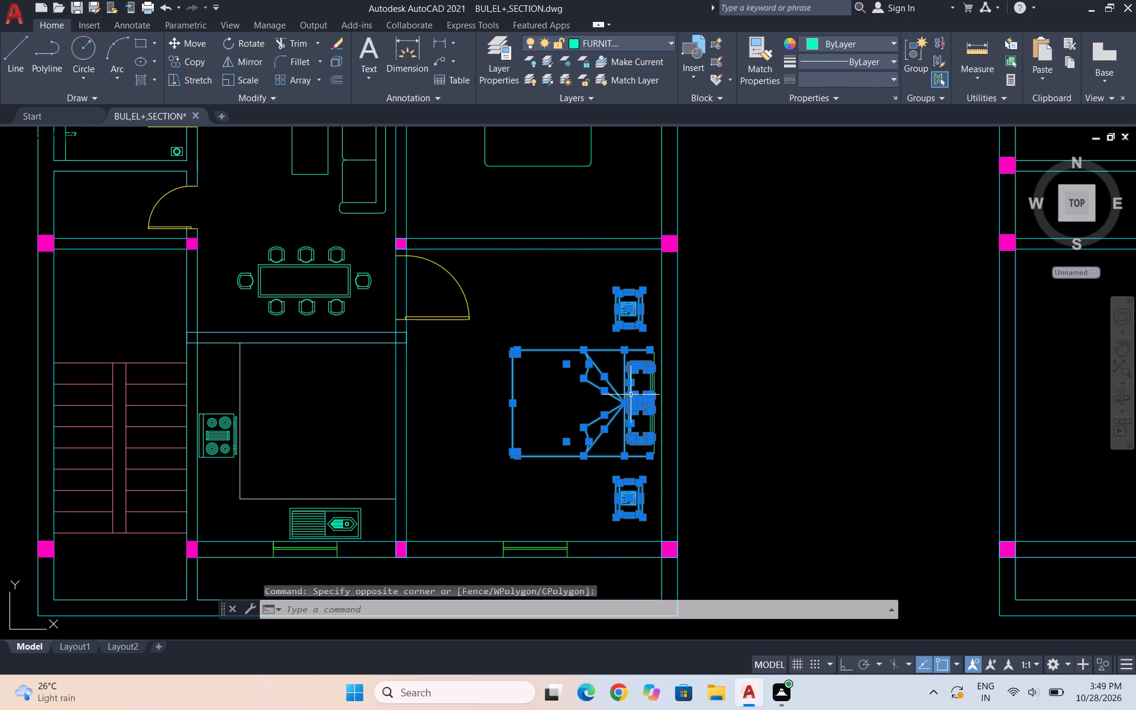
scroll(657, 406, up, 5)
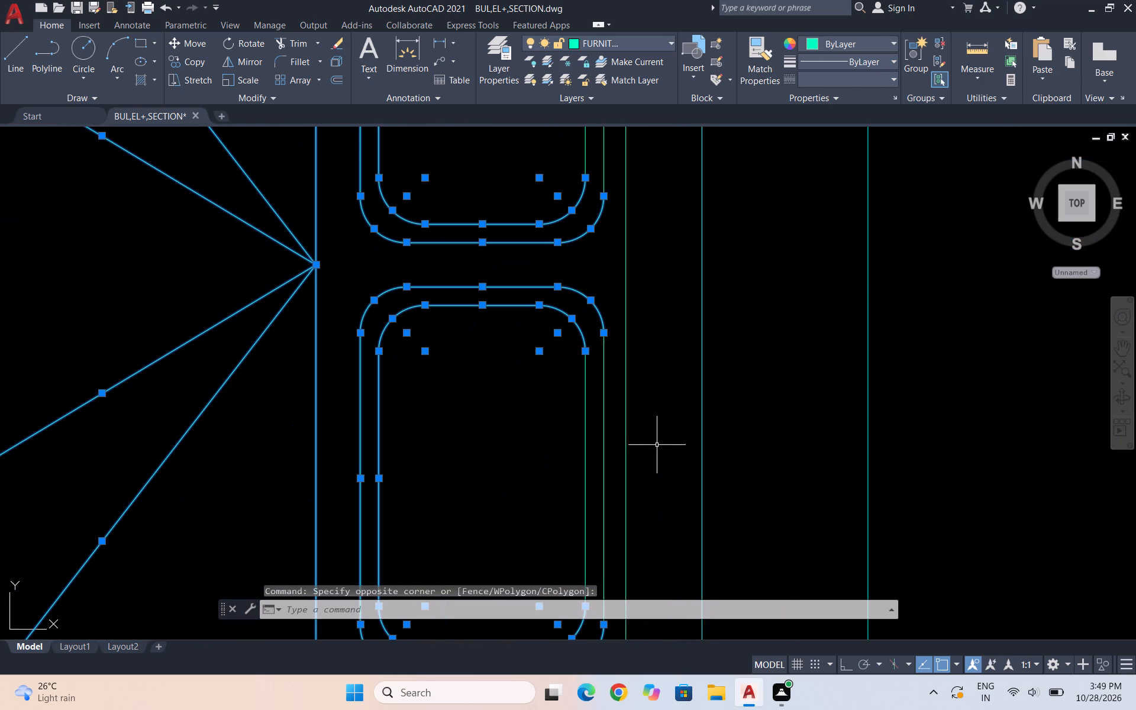
click(656, 456)
click(412, 446)
scroll(434, 495, down, 4)
scroll(483, 483, up, 3)
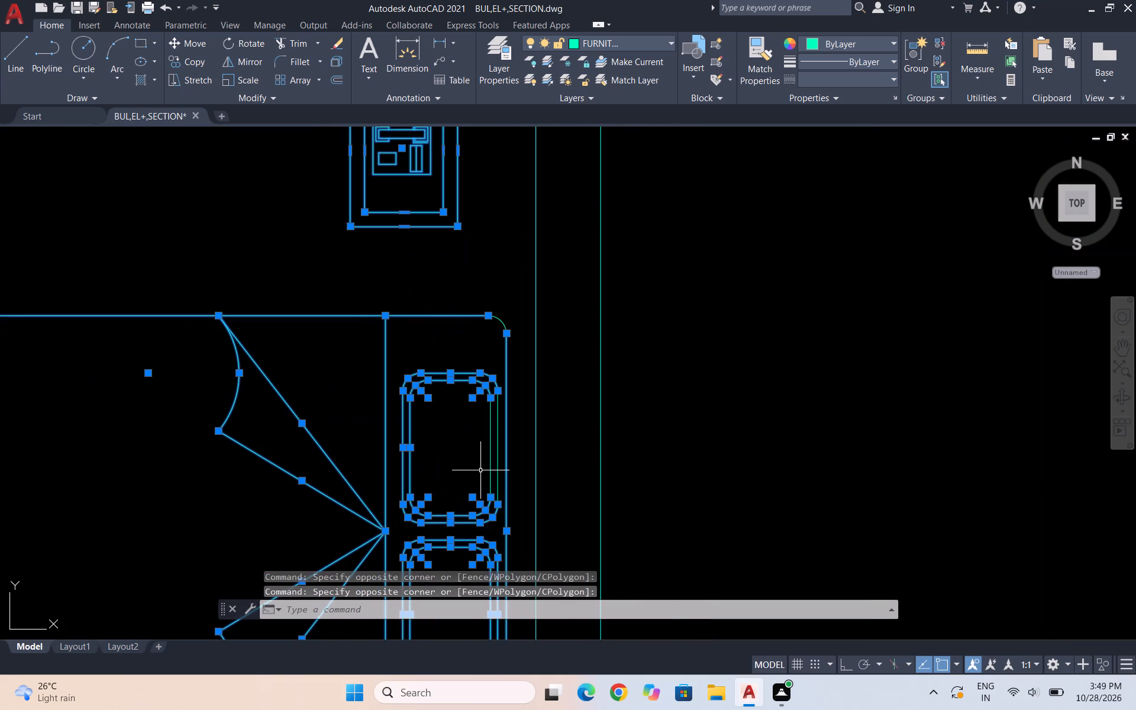
scroll(514, 453, up, 3)
click(514, 453)
click(284, 431)
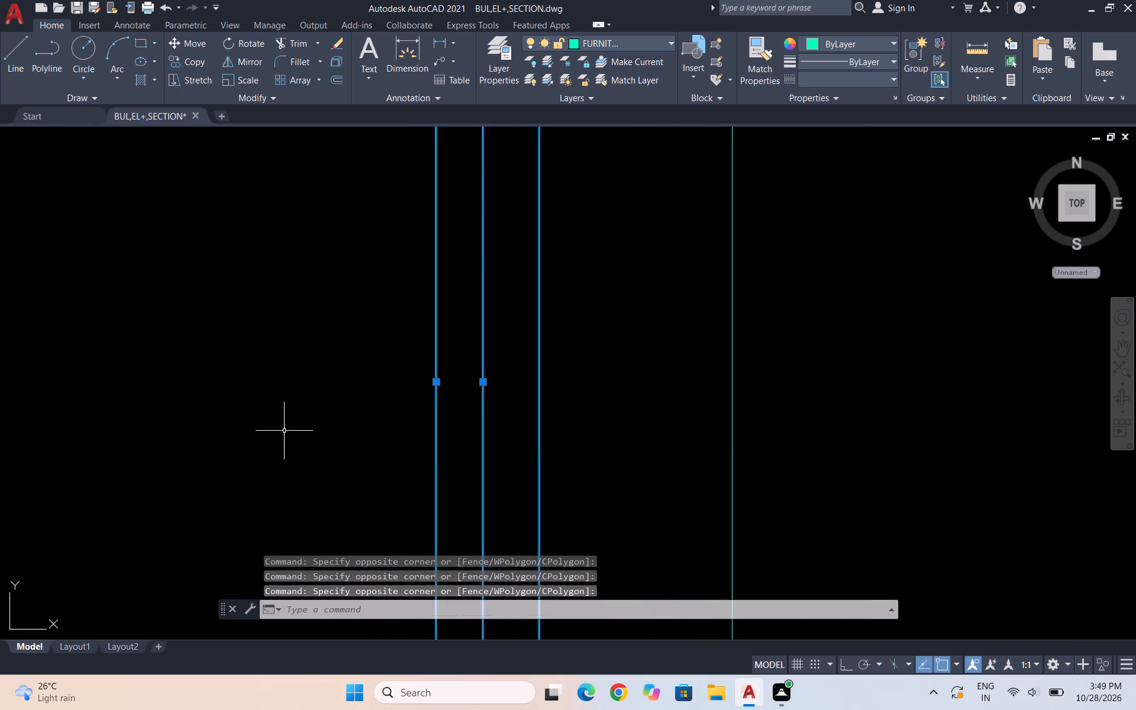
scroll(392, 386, down, 8)
key(c)
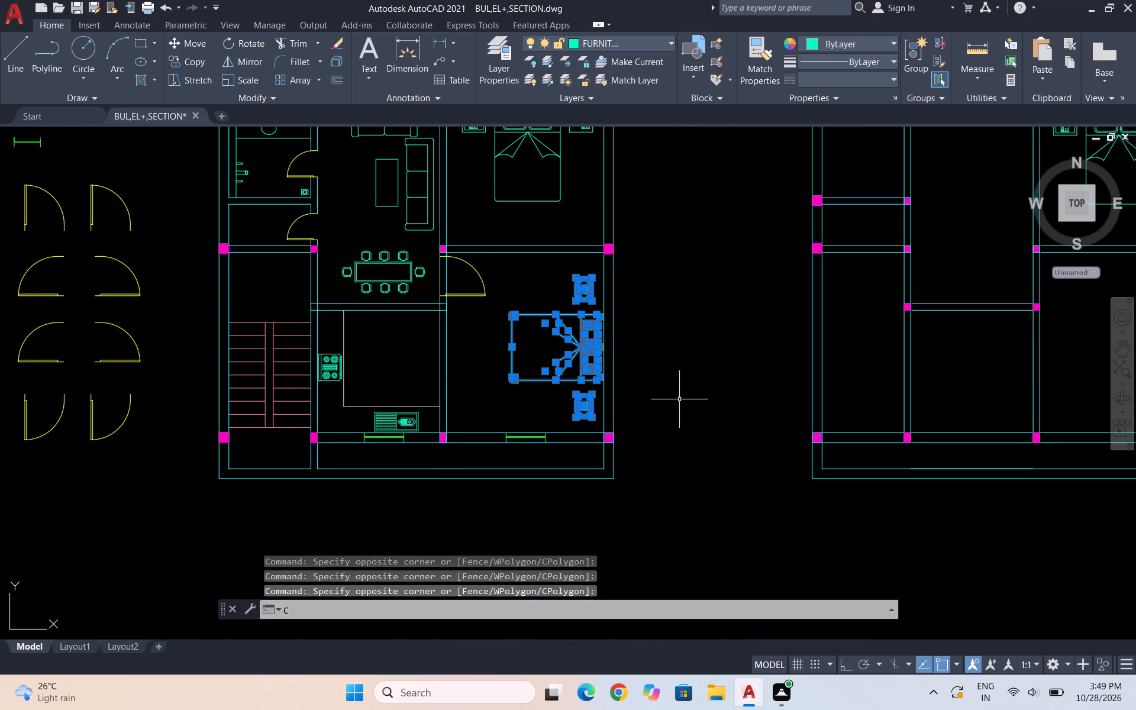
key(o)
key(Return)
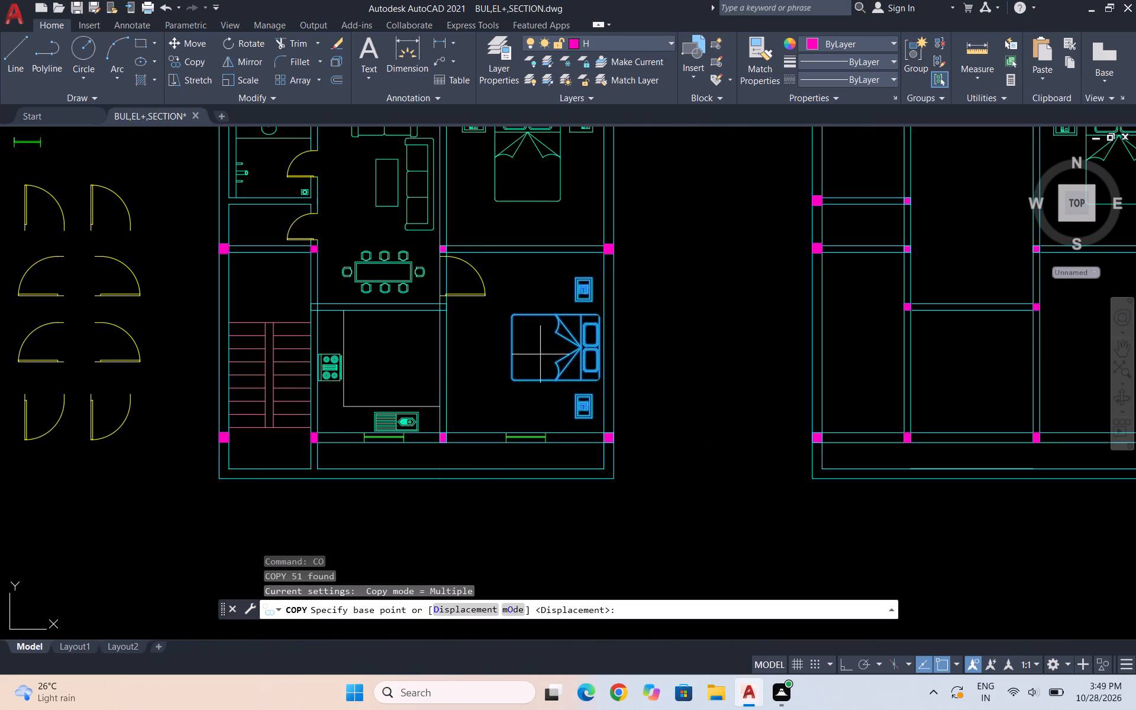
click(540, 354)
scroll(540, 354, down, 3)
scroll(678, 353, up, 3)
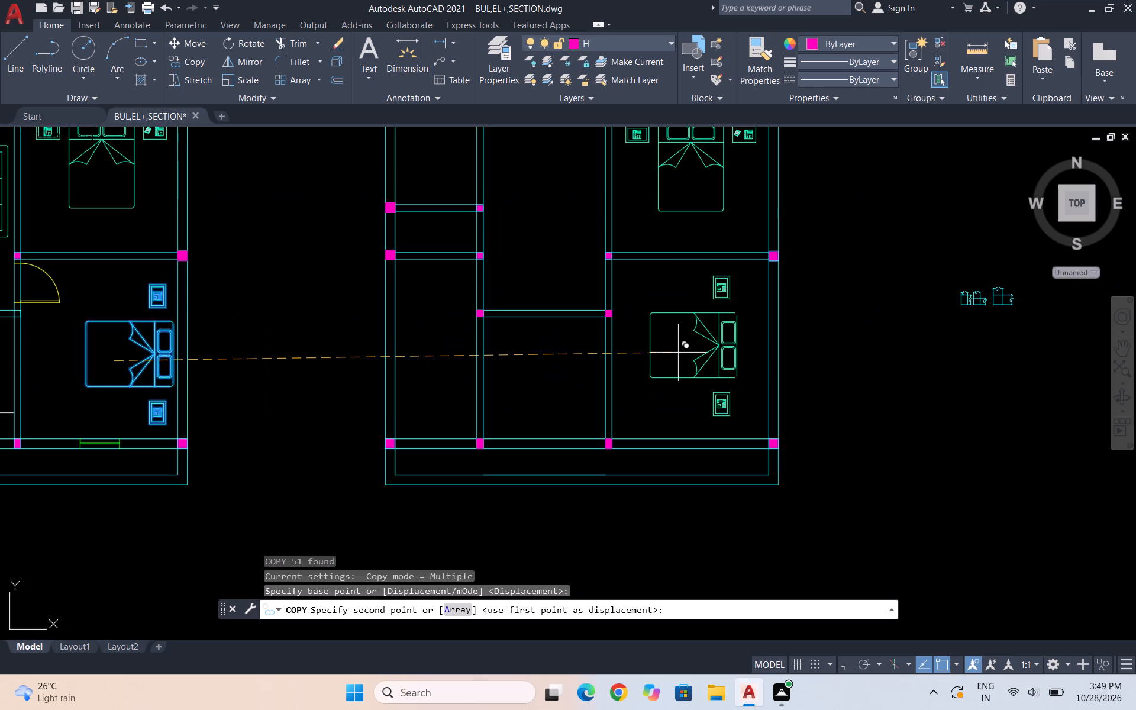
click(698, 356)
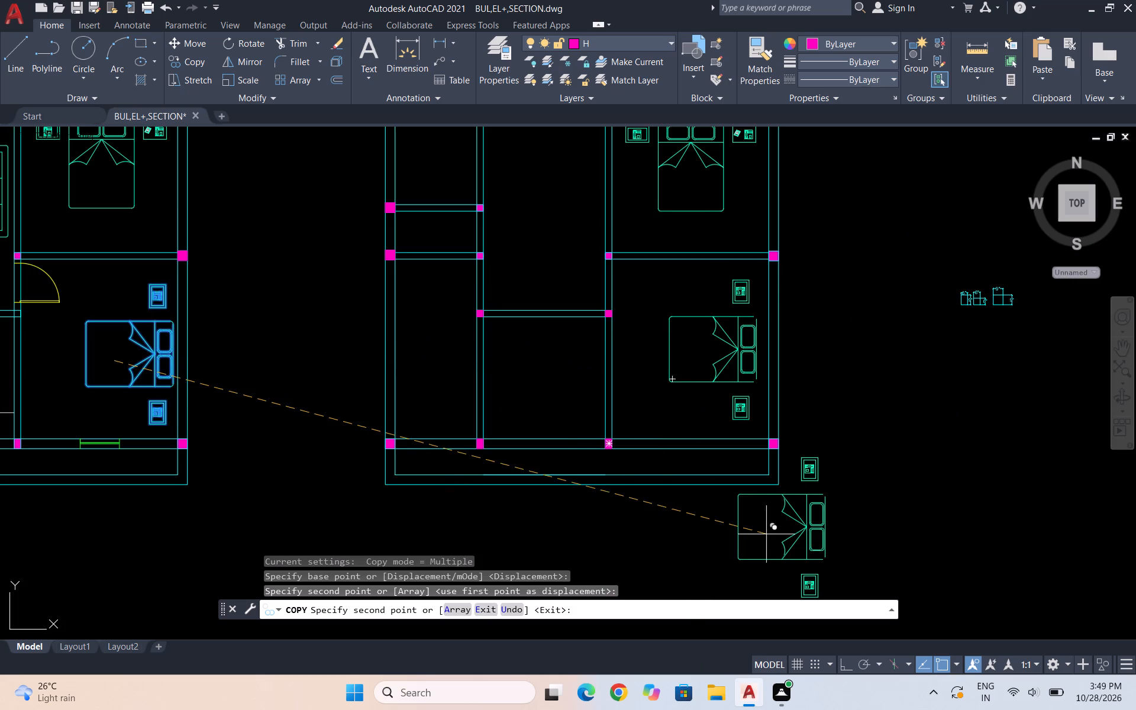
key(Escape)
On layer LH, draw a 2' vertical line up from the second plan's kitchen bottom wall, near the right-hand interior wall.
scroll(842, 482, down, 2)
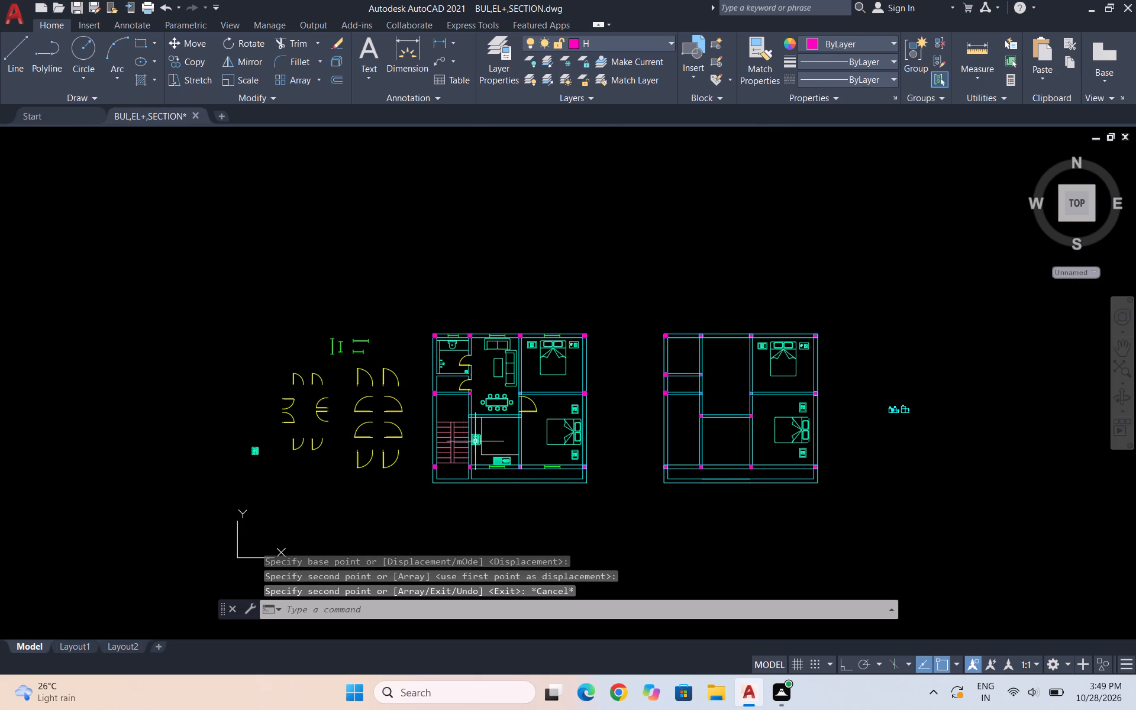
scroll(489, 453, up, 1)
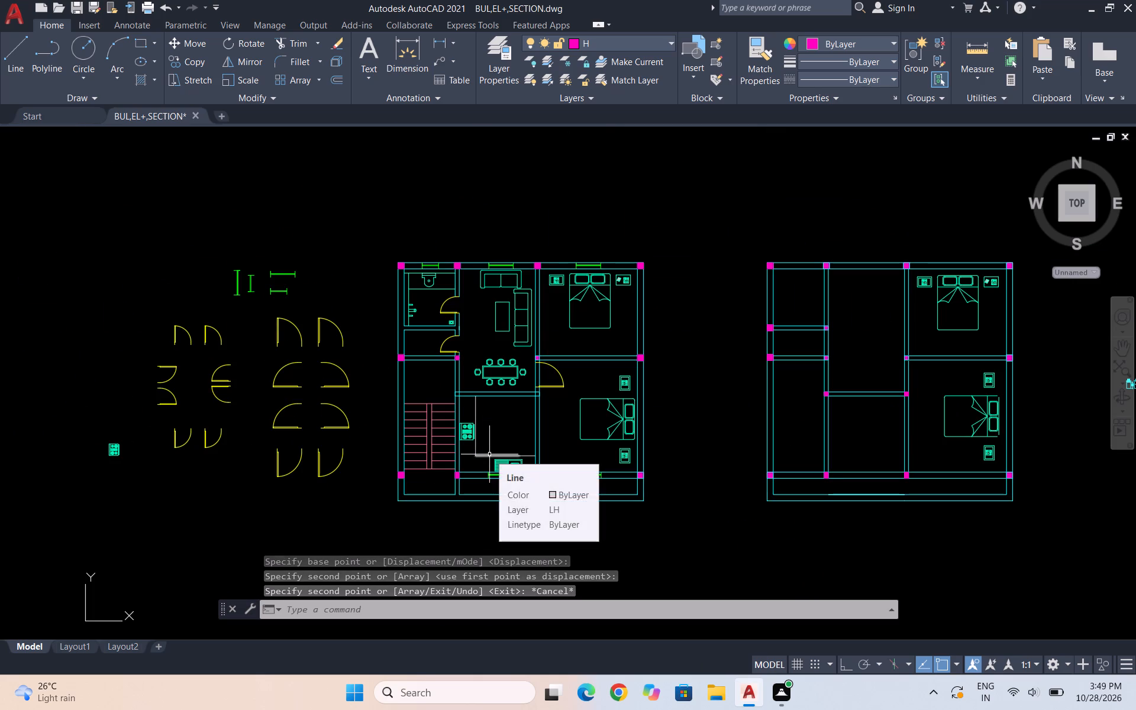
scroll(491, 455, down, 1)
scroll(740, 480, up, 2)
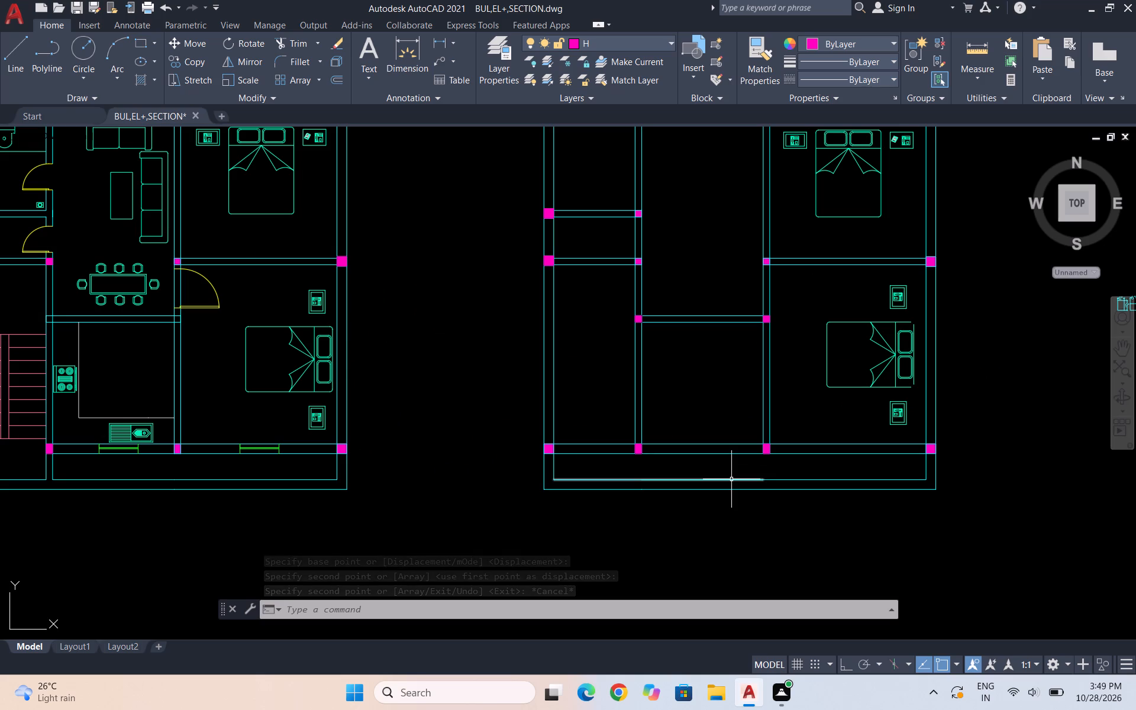
key(Escape)
key(Escape)
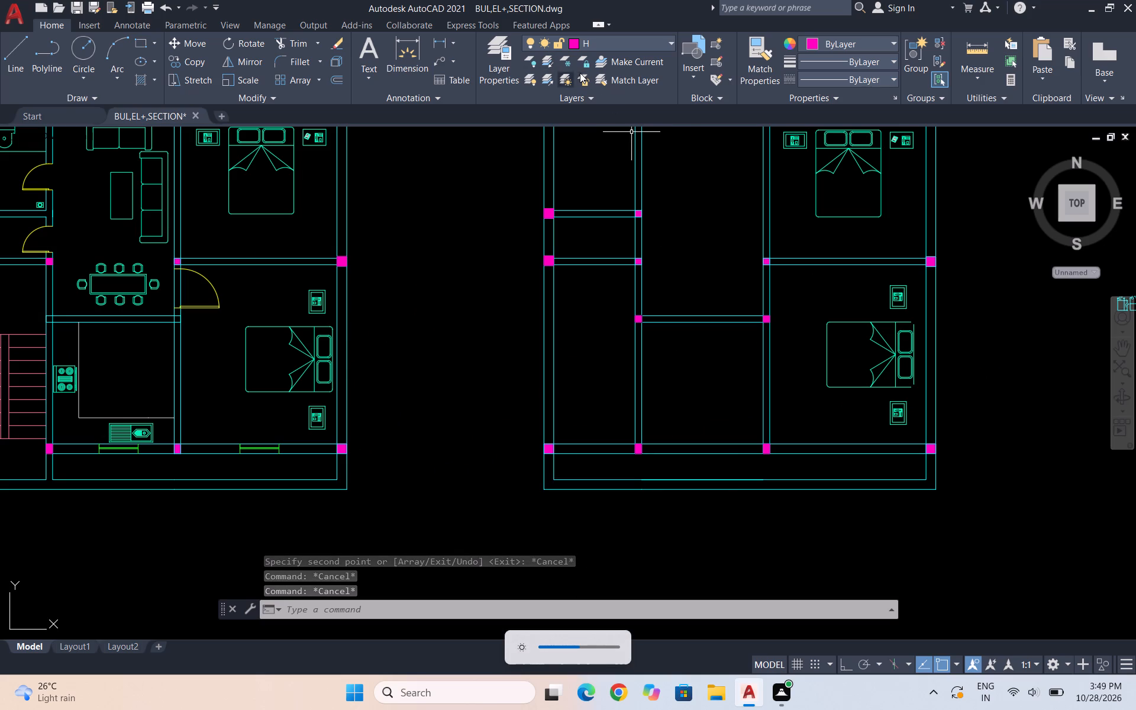
click(613, 46)
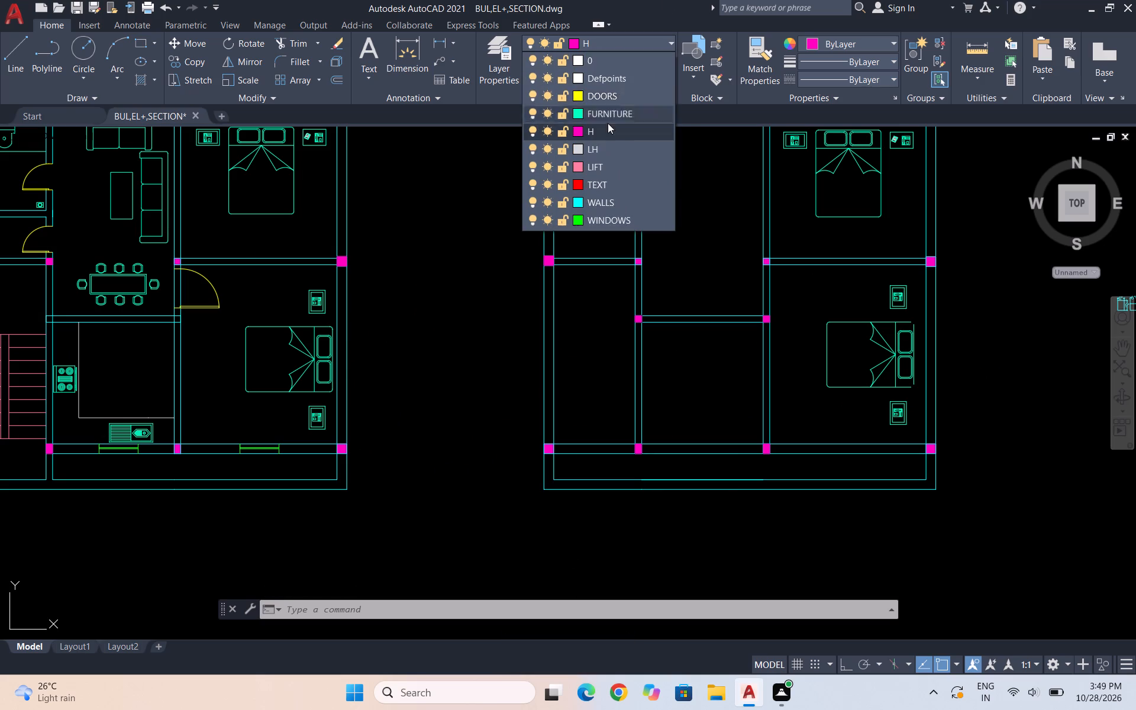
click(605, 150)
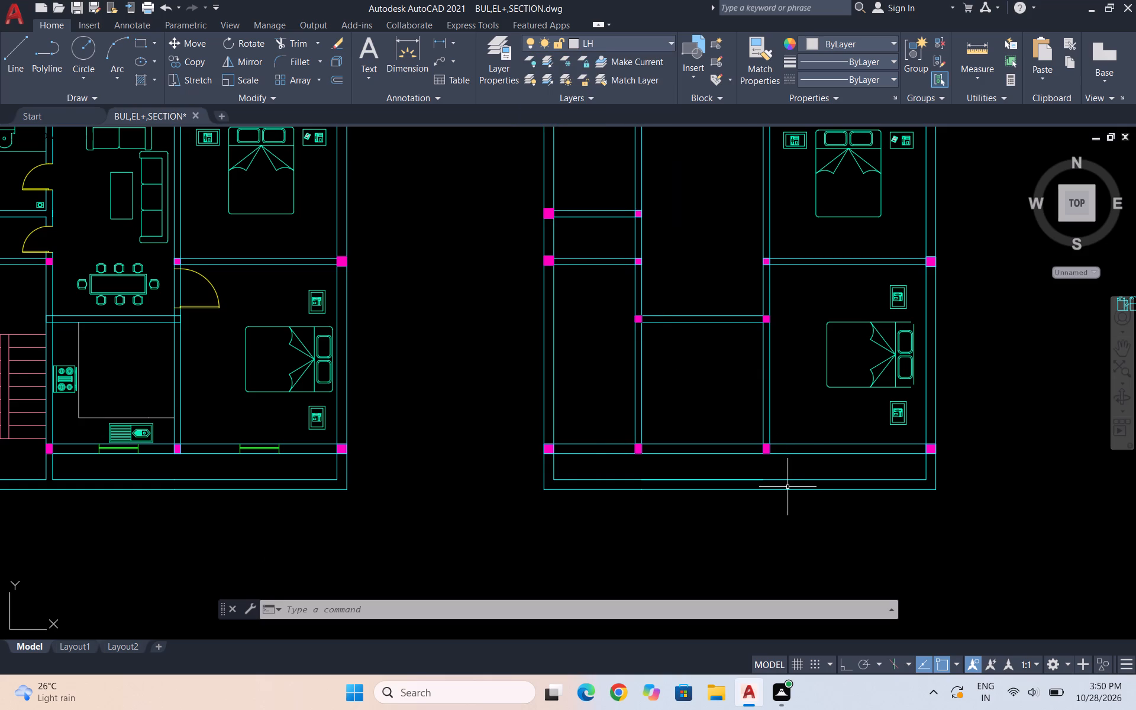
key(l)
key(Return)
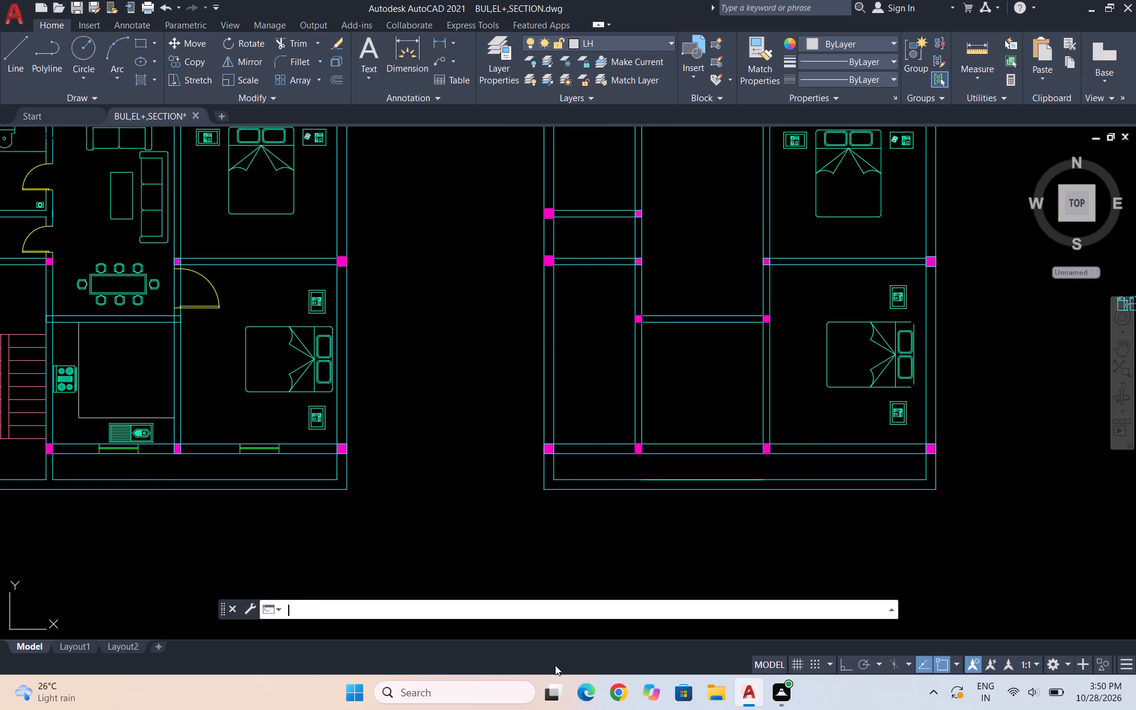
scroll(753, 446, up, 2)
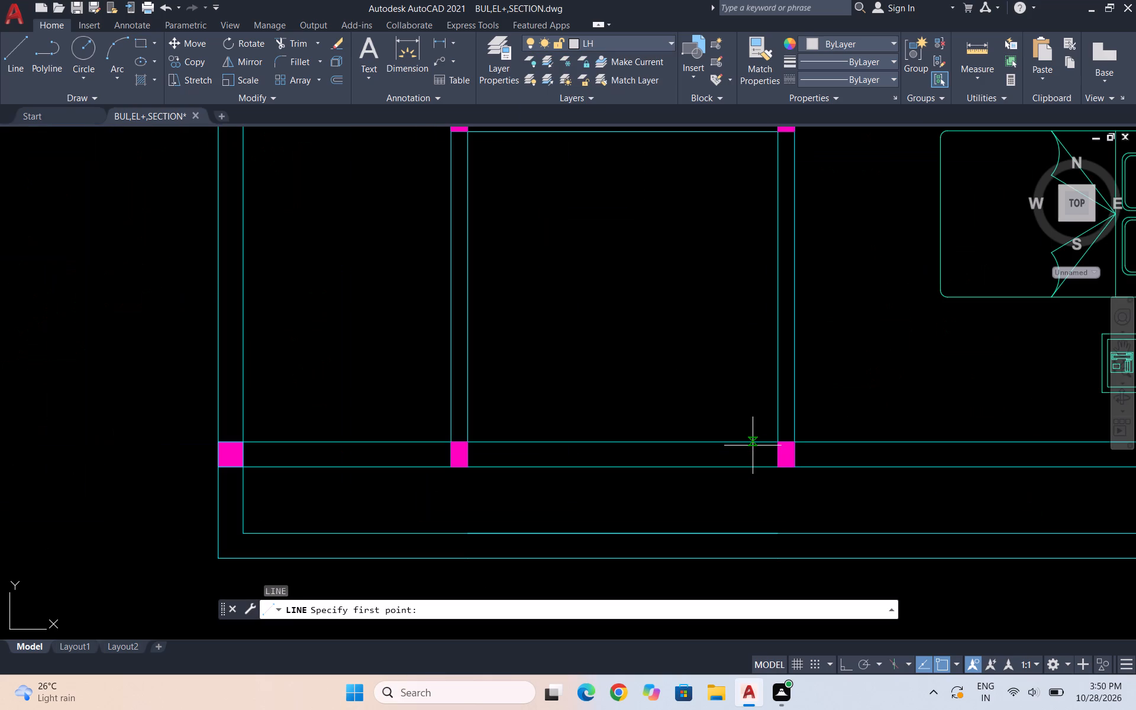
click(751, 442)
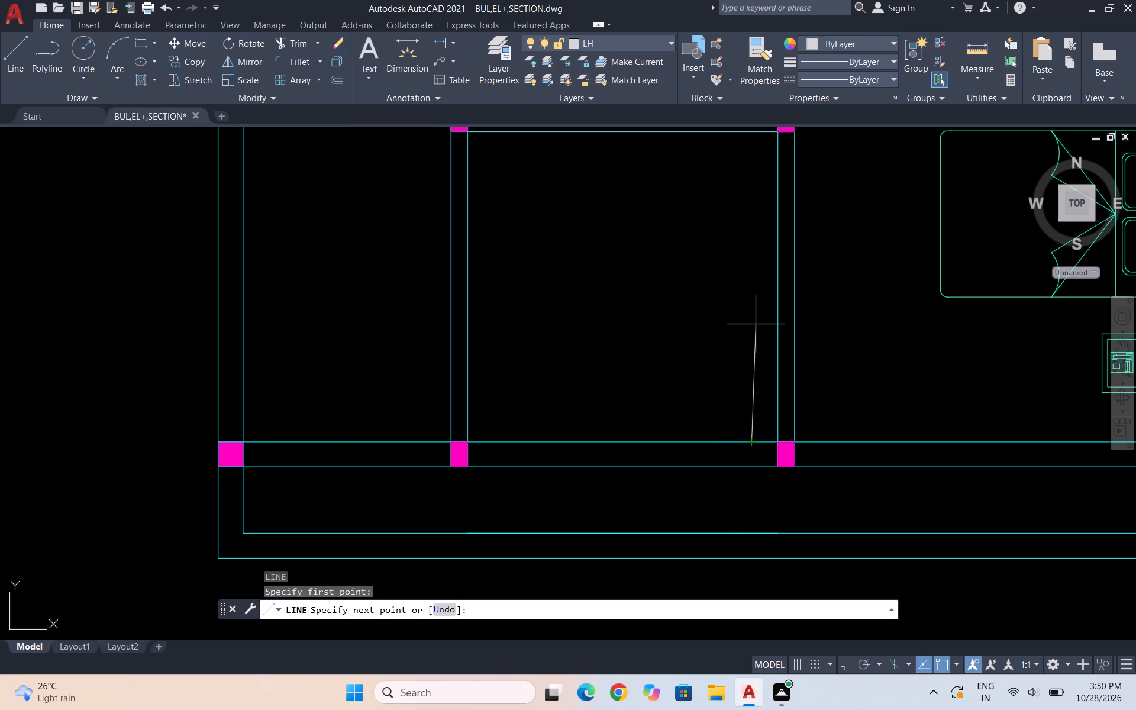
key(F8)
text(2')
key(Return)
key(Return)
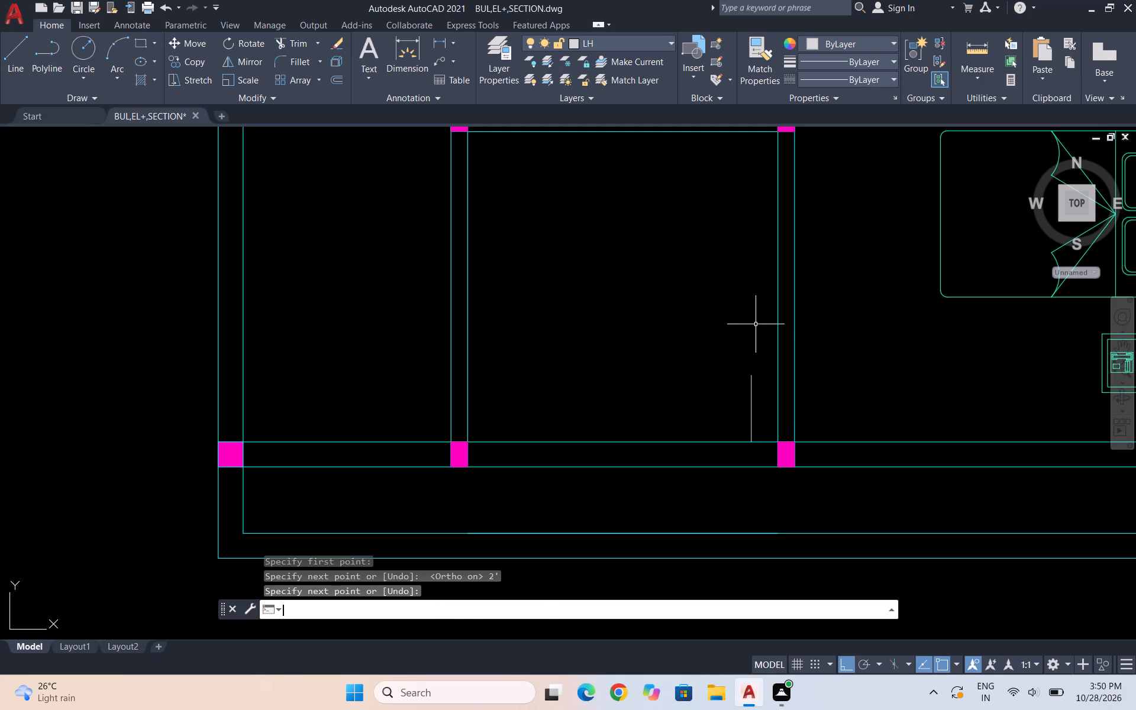
key(Escape)
Draw a 2' horizontal line leftward from the kitchen's right-hand wall, level with the top of the short vertical line.
key(l)
key(Return)
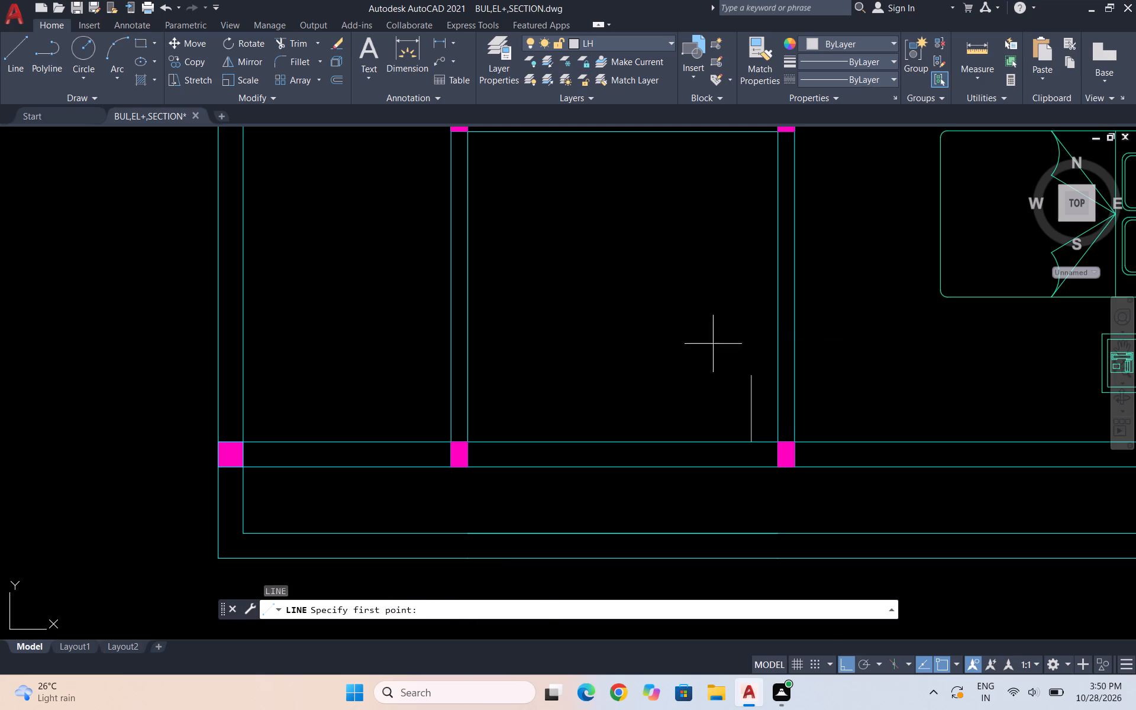
scroll(751, 392, up, 1)
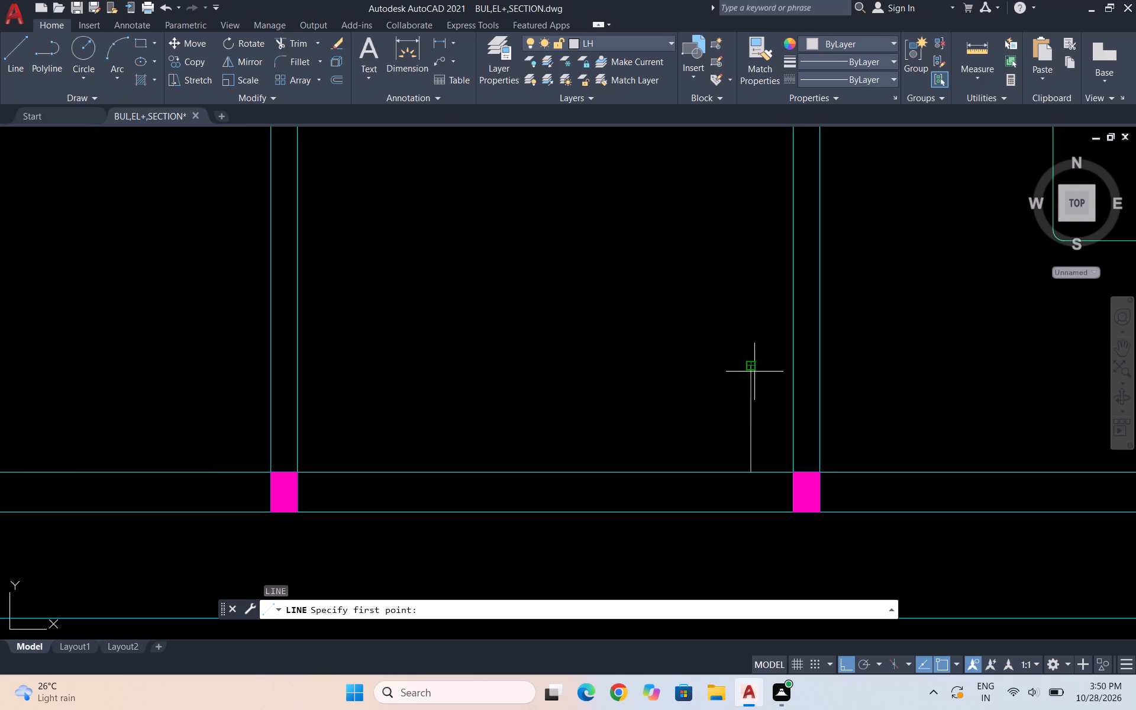
click(792, 364)
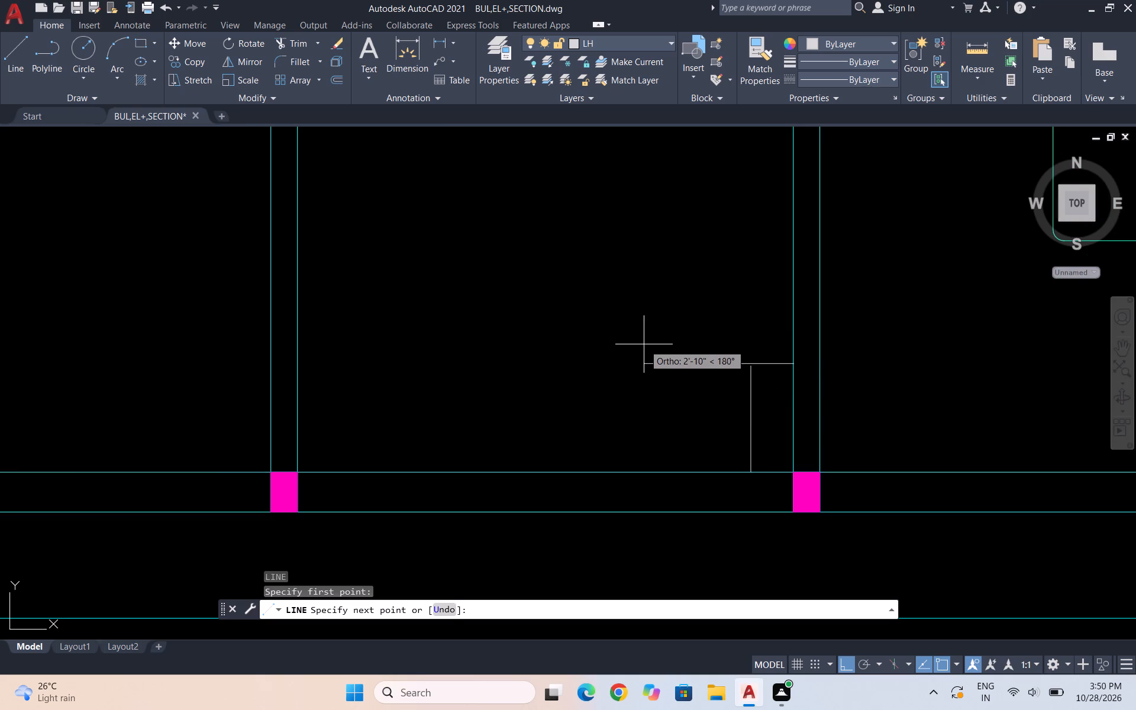
key(2)
text('')
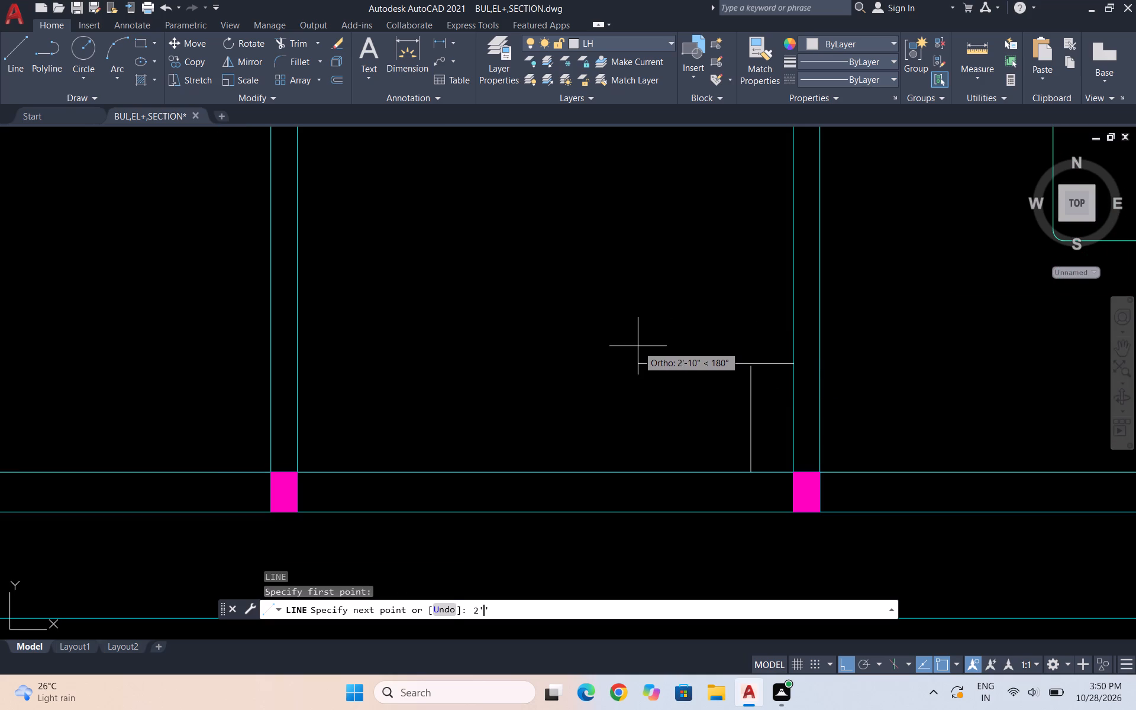
key(BackSpace)
key(Return)
key(Return)
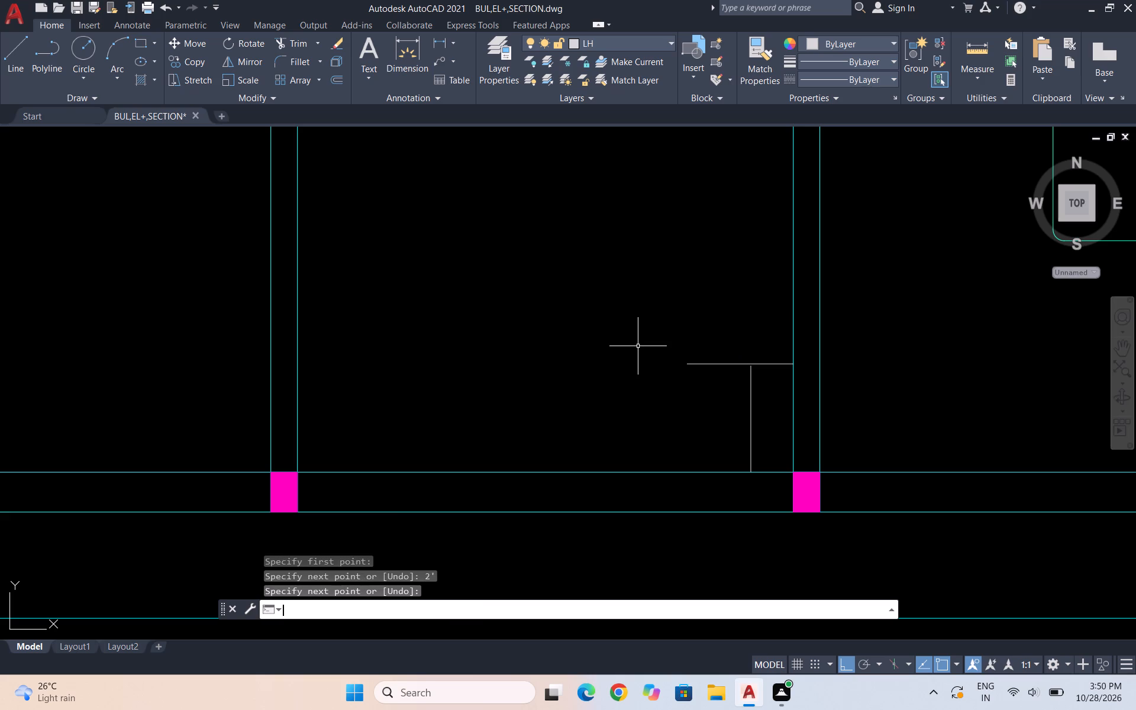
key(Escape)
scroll(738, 368, up, 2)
scroll(805, 370, up, 2)
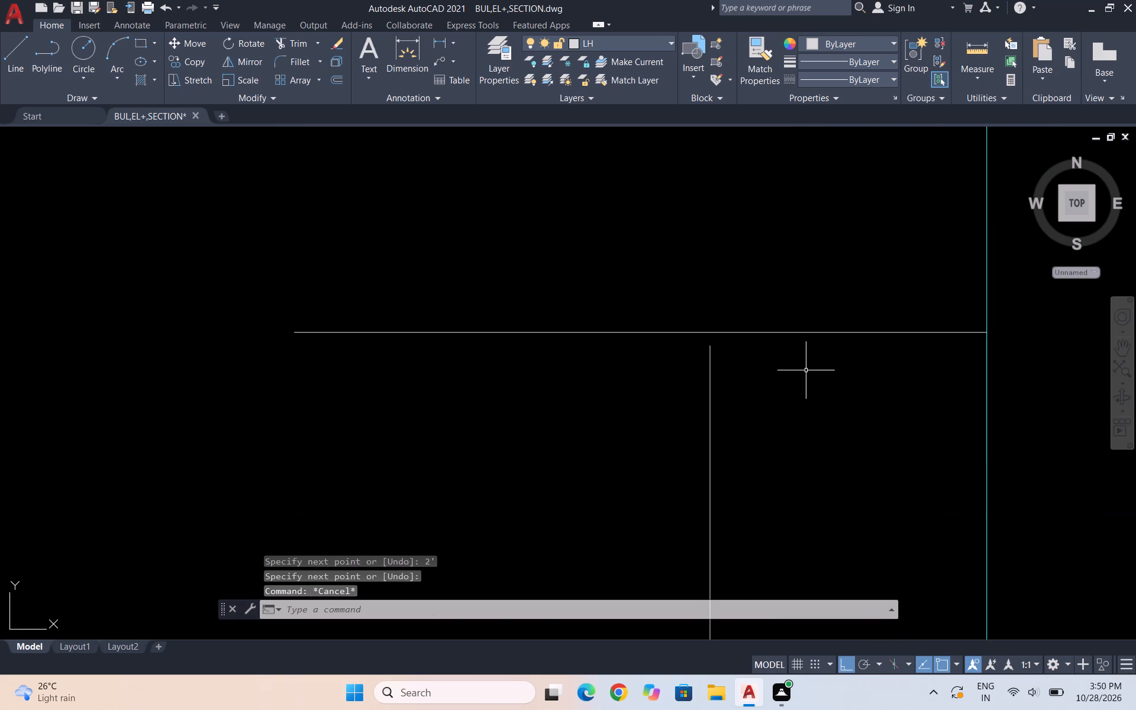
Move the kitchen's 2' horizontal line down onto the top end of the 2' vertical line.
click(806, 370)
click(764, 265)
key(m)
key(Return)
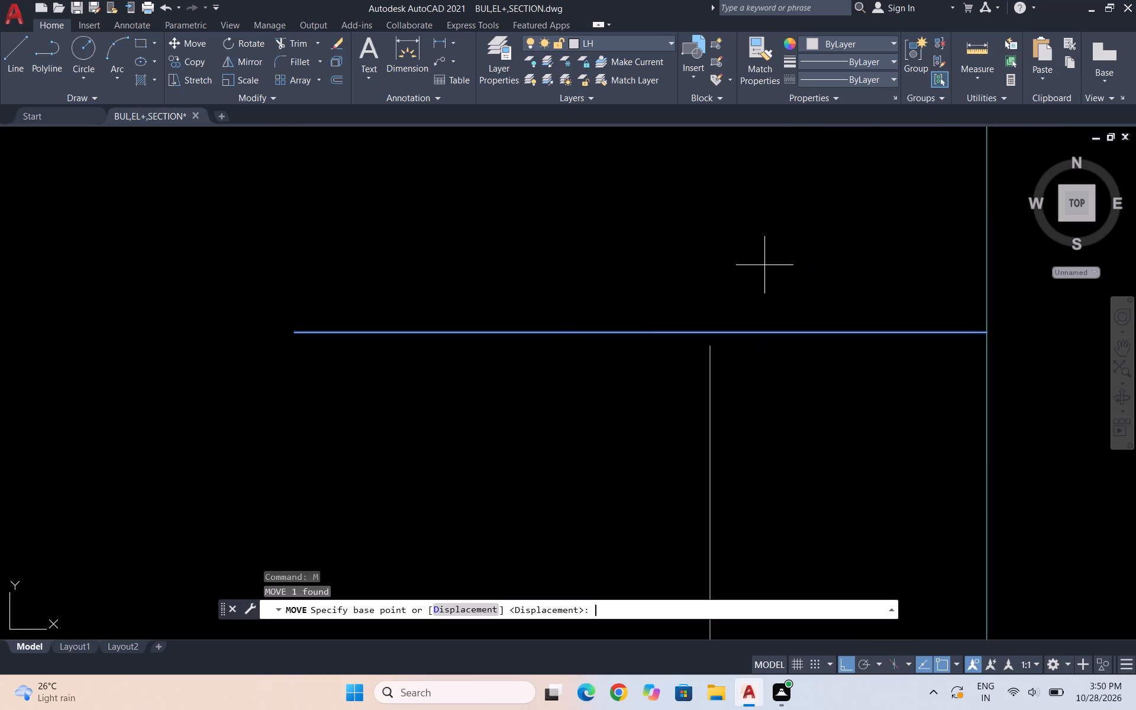
click(708, 335)
click(711, 348)
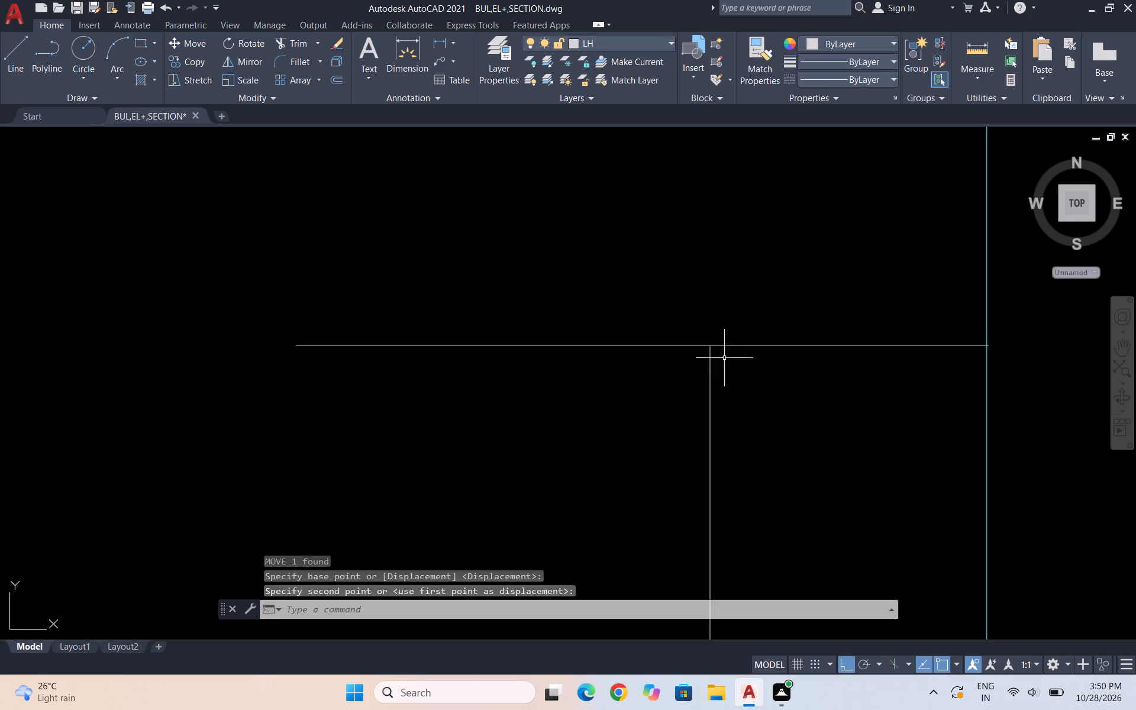
key(Escape)
Move the 2' horizontal line so its right end meets the inner face of the kitchen's right-hand wall.
scroll(1006, 335, up, 3)
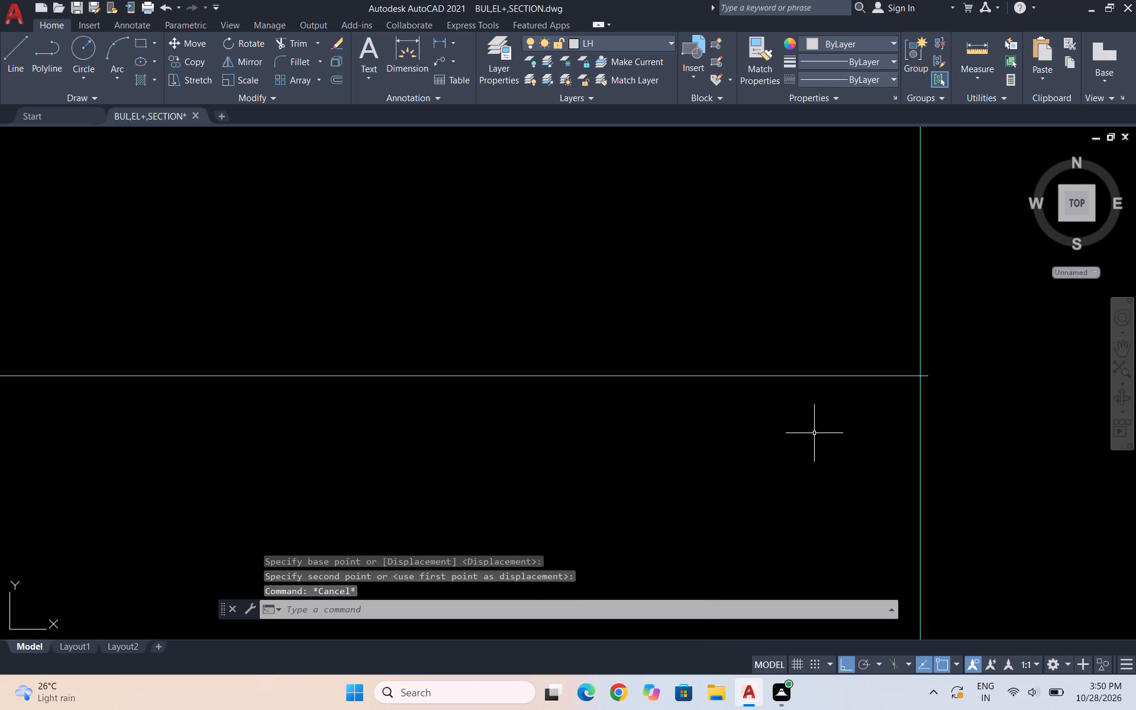
drag(816, 432, 811, 409)
click(752, 331)
key(m)
key(Return)
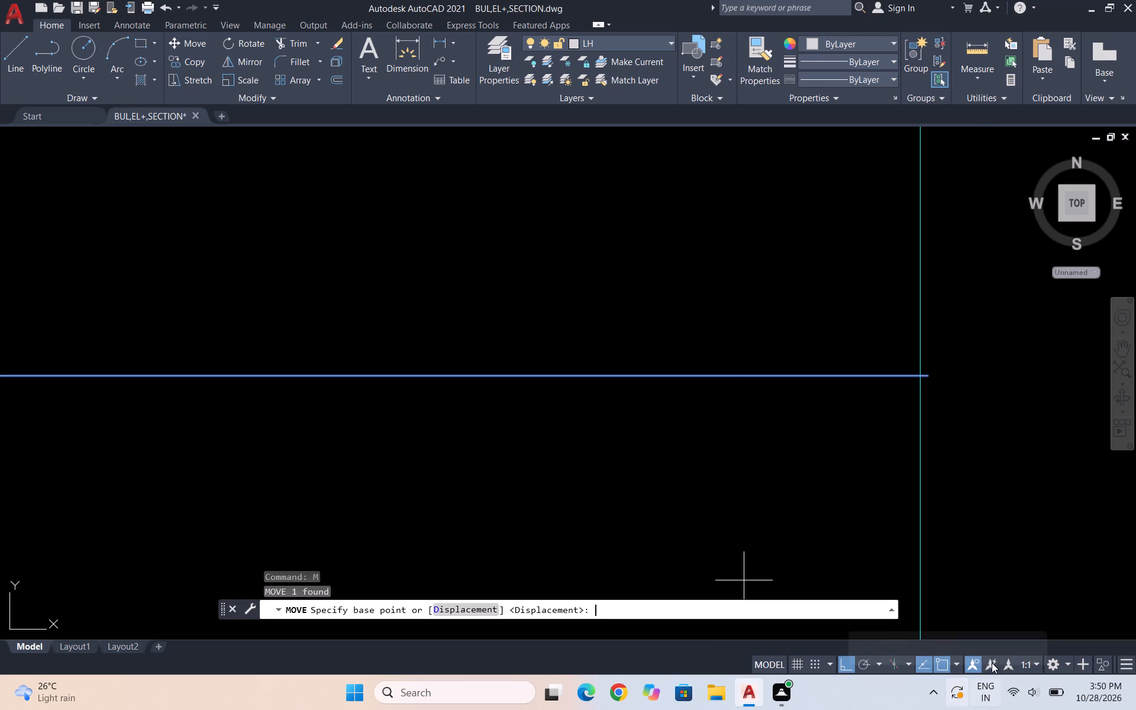
scroll(993, 499, up, 1)
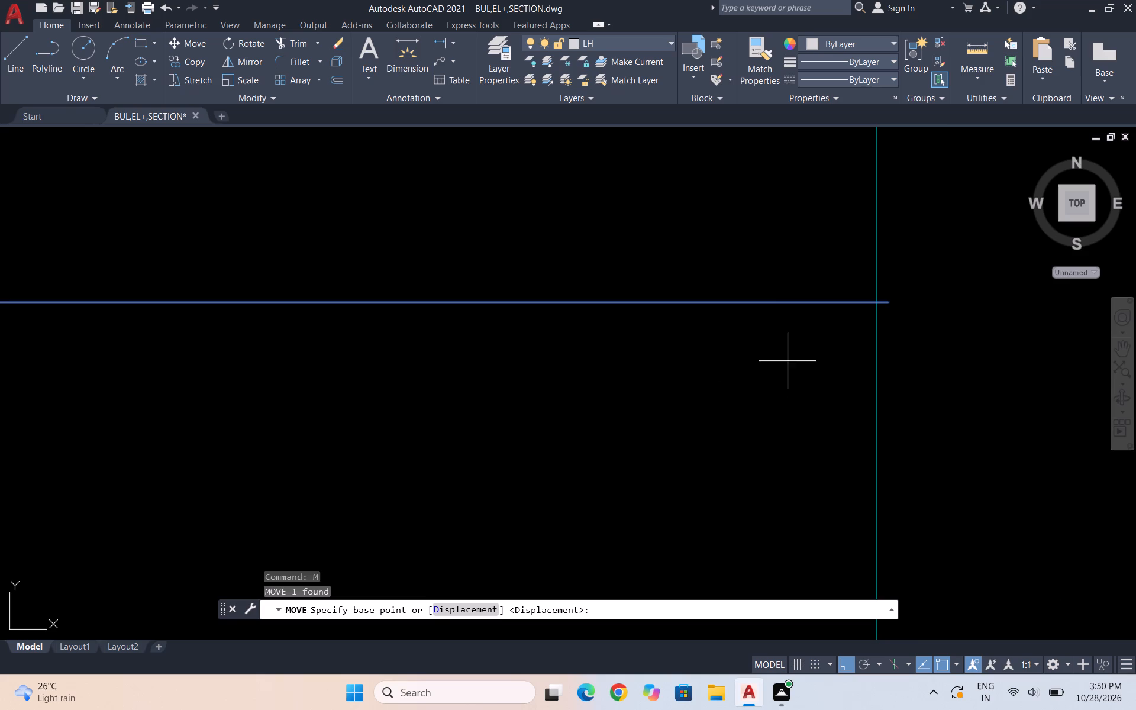
click(886, 299)
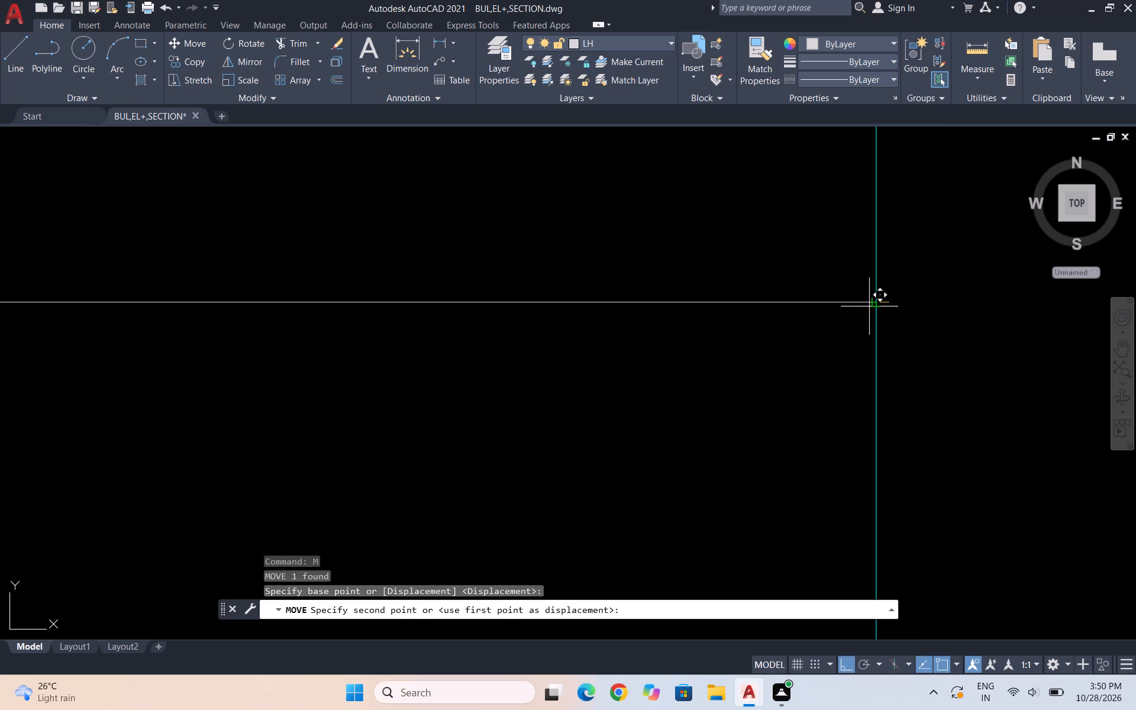
click(875, 302)
scroll(895, 248, down, 3)
scroll(764, 284, down, 3)
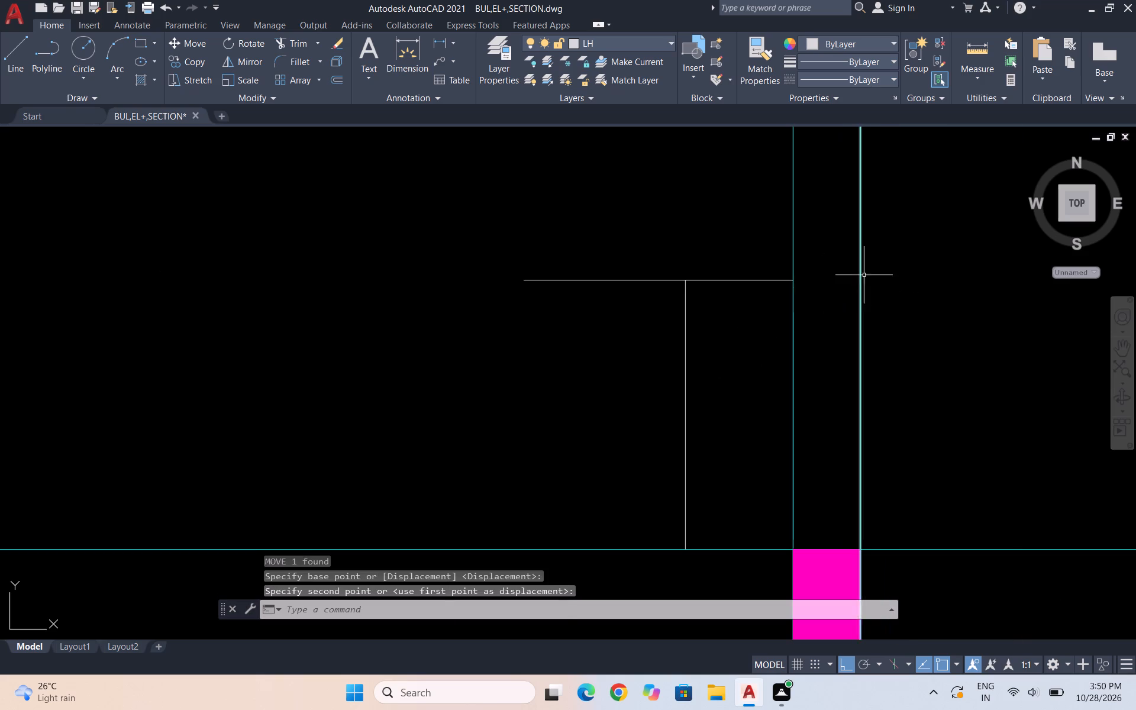
key(Escape)
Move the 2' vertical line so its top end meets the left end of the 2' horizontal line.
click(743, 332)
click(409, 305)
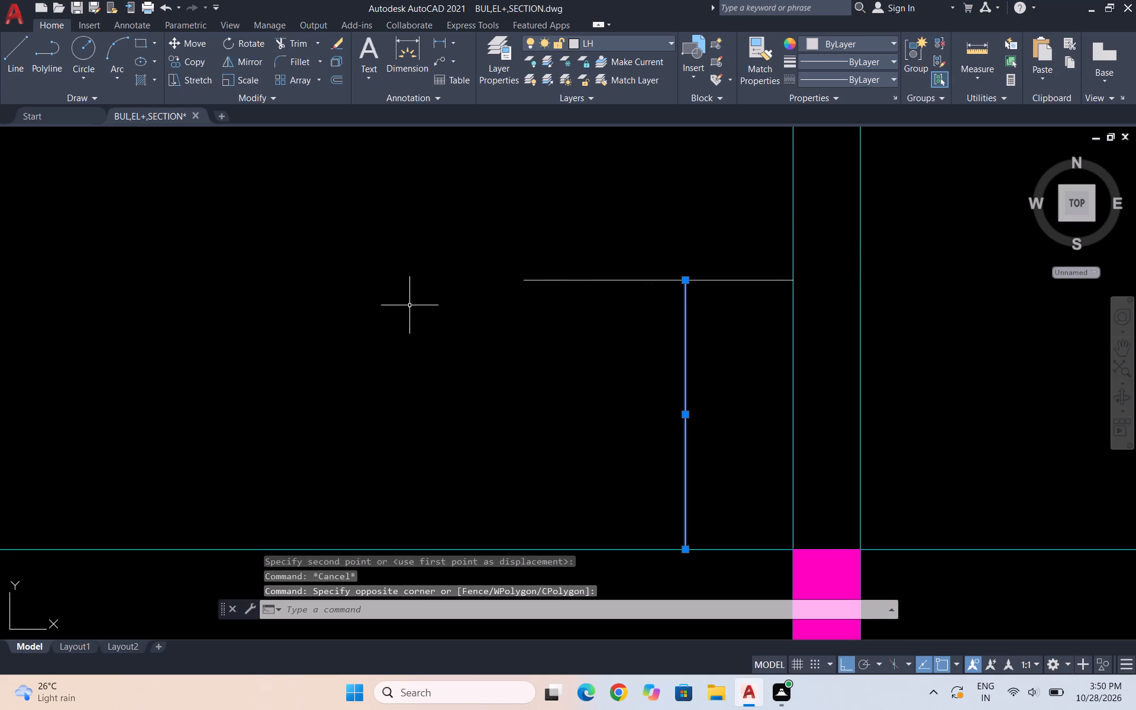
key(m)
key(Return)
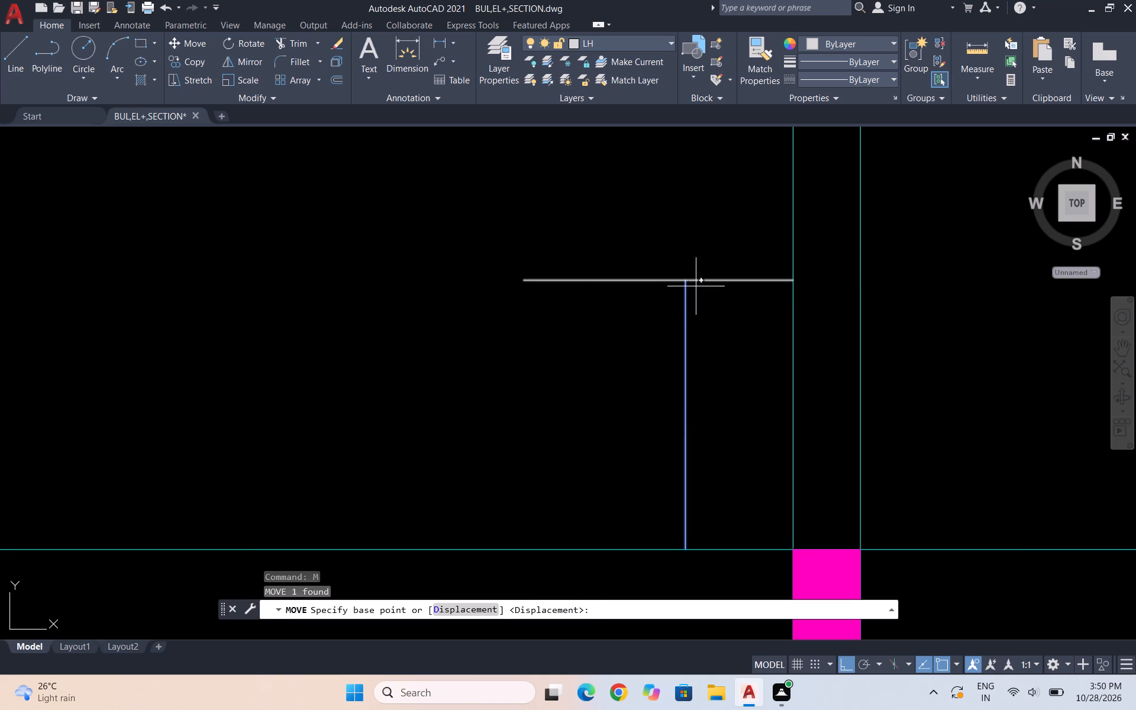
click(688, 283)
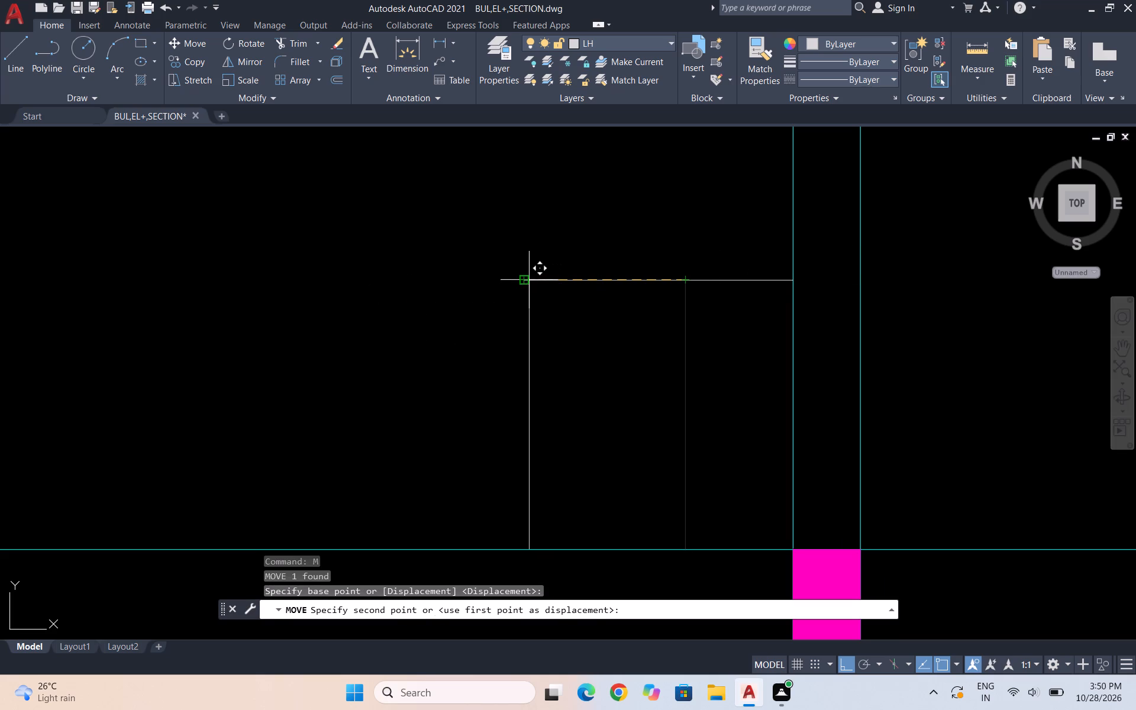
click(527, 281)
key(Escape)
Copy the 2' horizontal line across the kitchen so its left end meets the inner face of the left-hand wall.
scroll(838, 233, down, 3)
scroll(742, 312, down, 2)
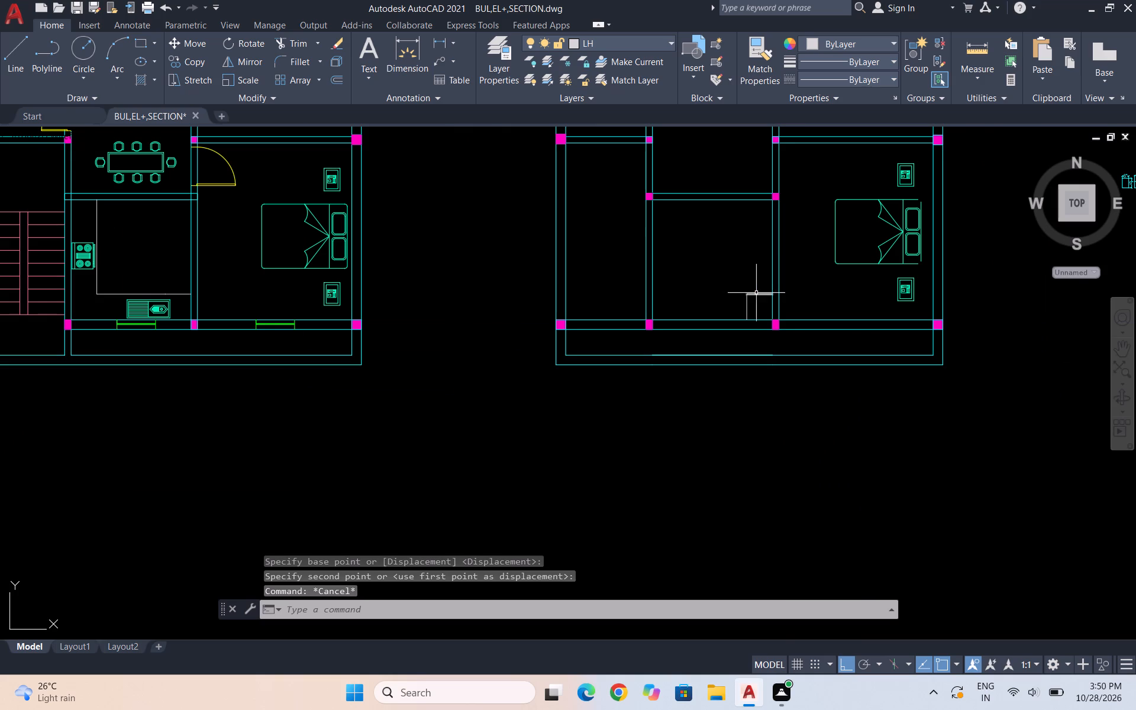
scroll(756, 293, up, 5)
click(771, 321)
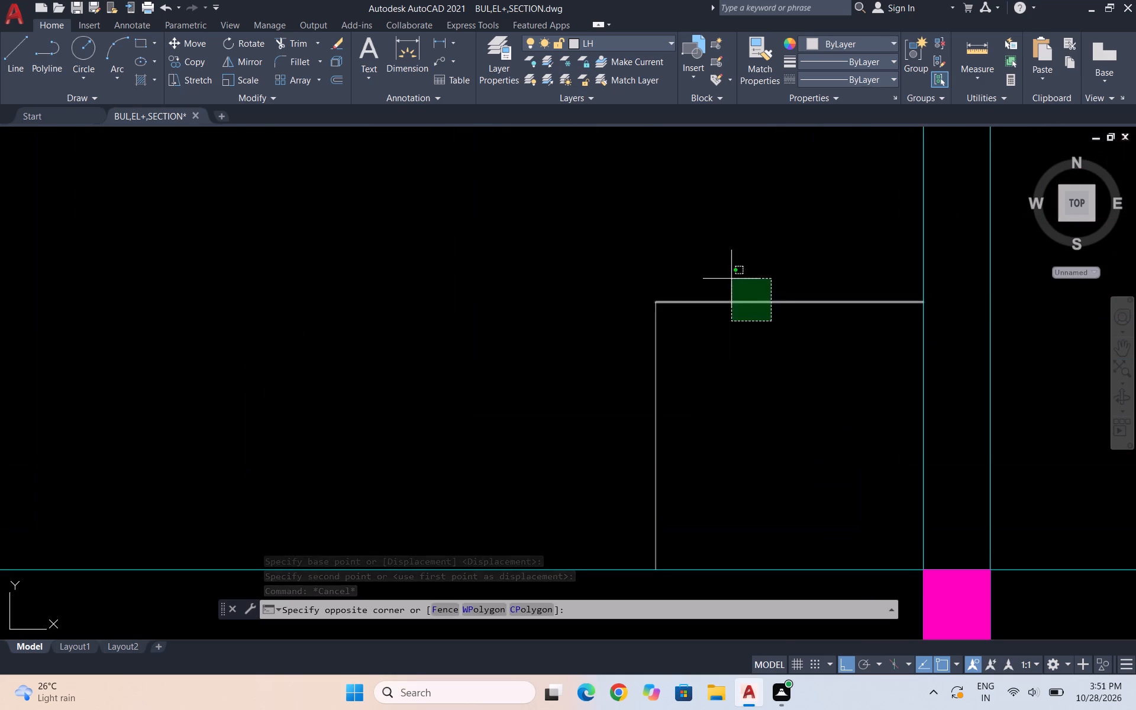
click(731, 279)
text(CO)
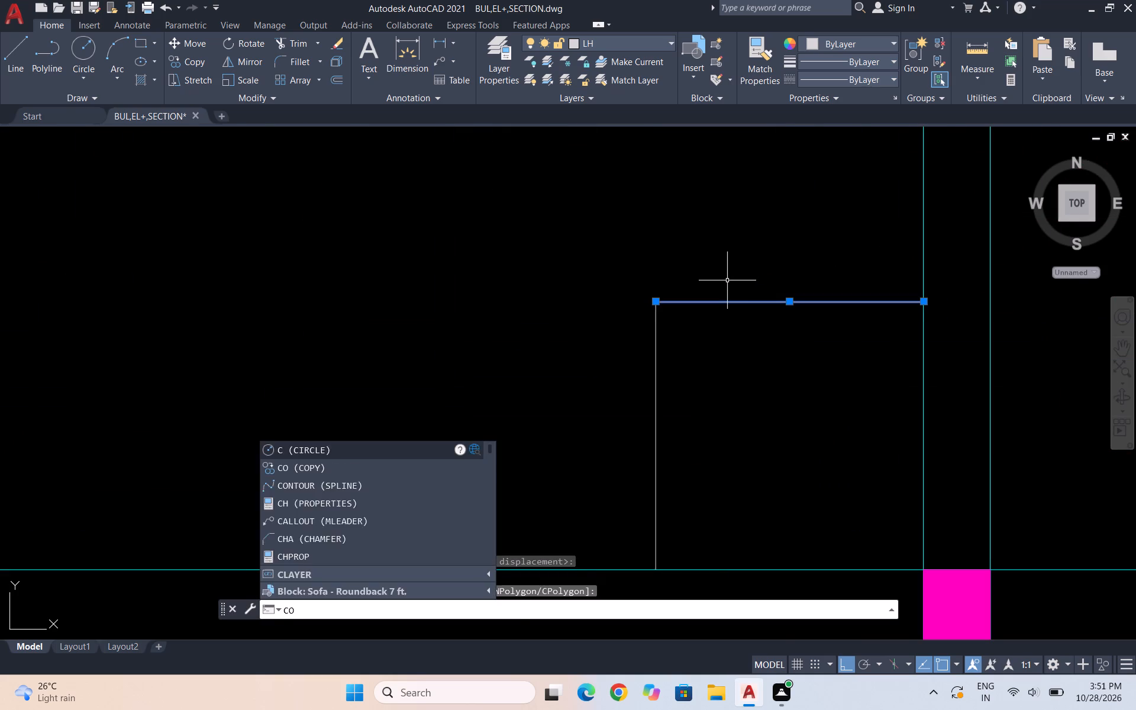
key(Return)
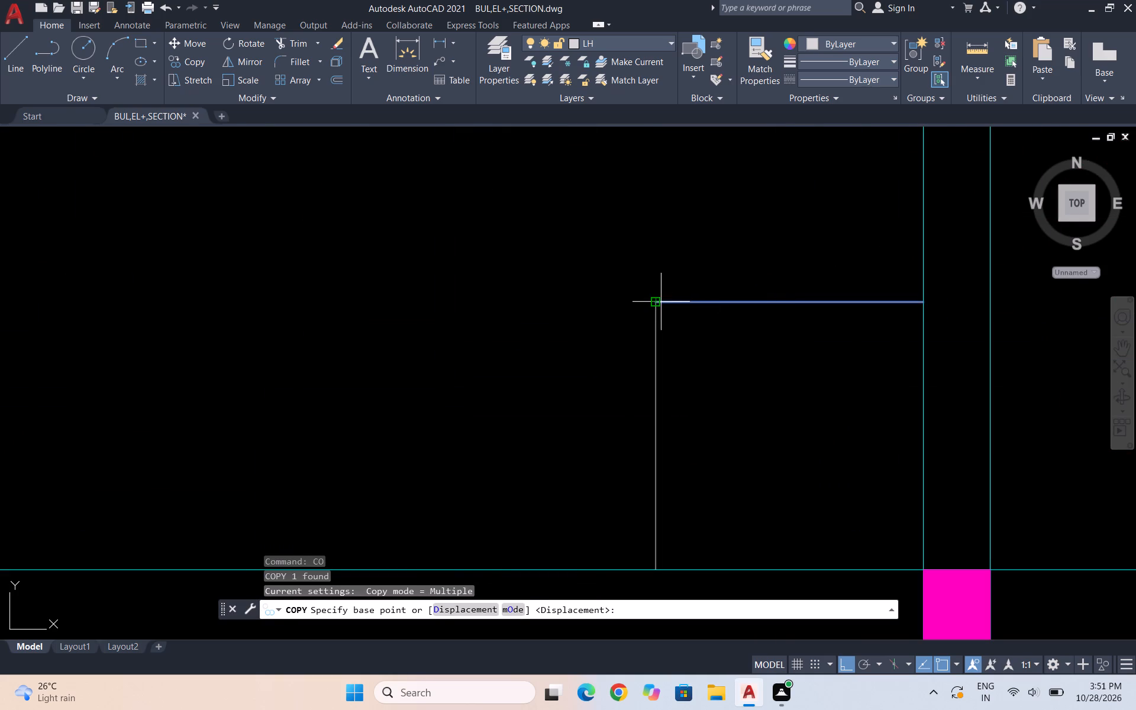
click(661, 302)
scroll(684, 266, down, 3)
scroll(454, 270, up, 1)
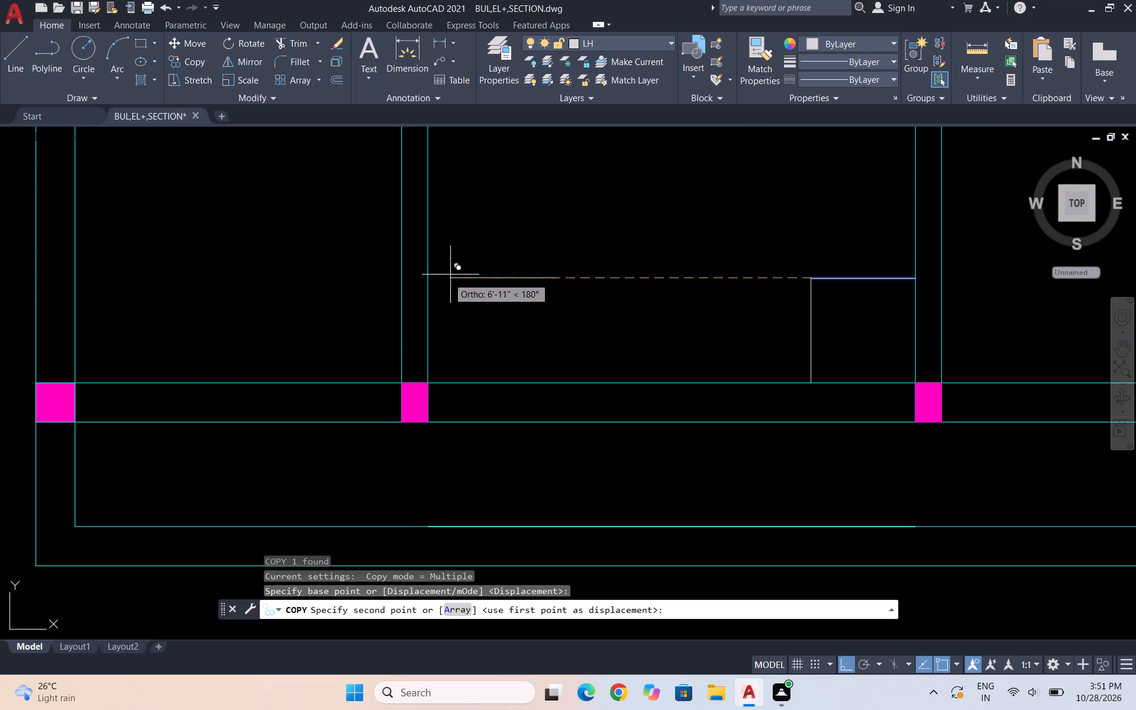
click(431, 275)
key(Escape)
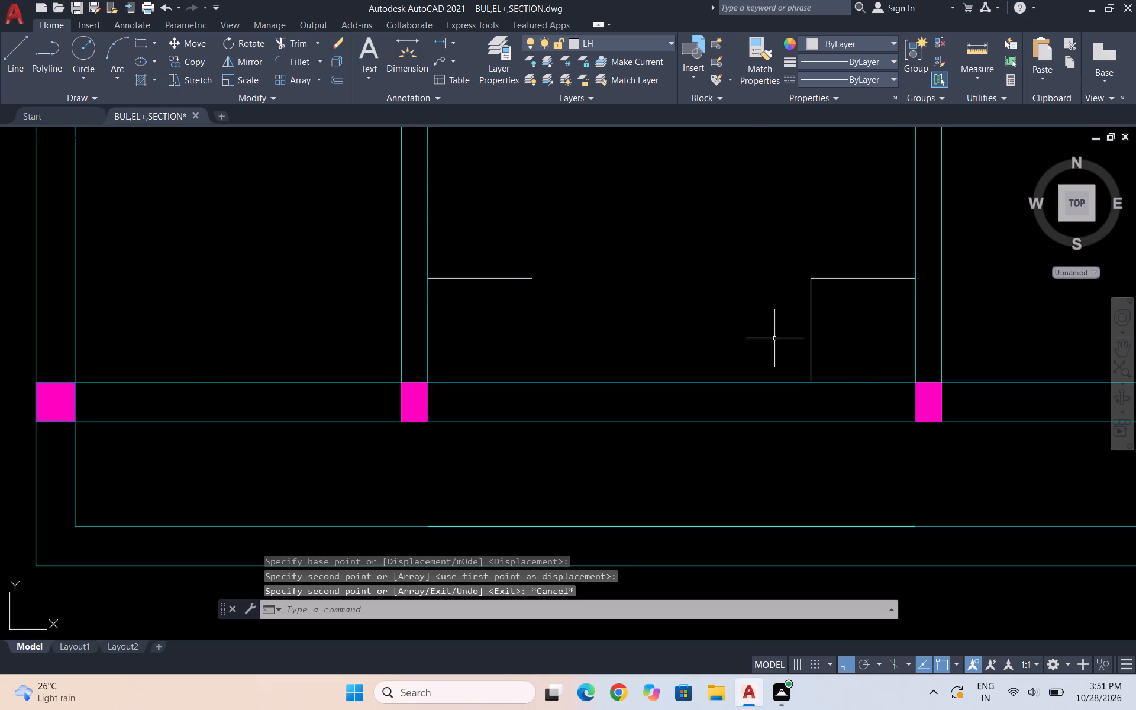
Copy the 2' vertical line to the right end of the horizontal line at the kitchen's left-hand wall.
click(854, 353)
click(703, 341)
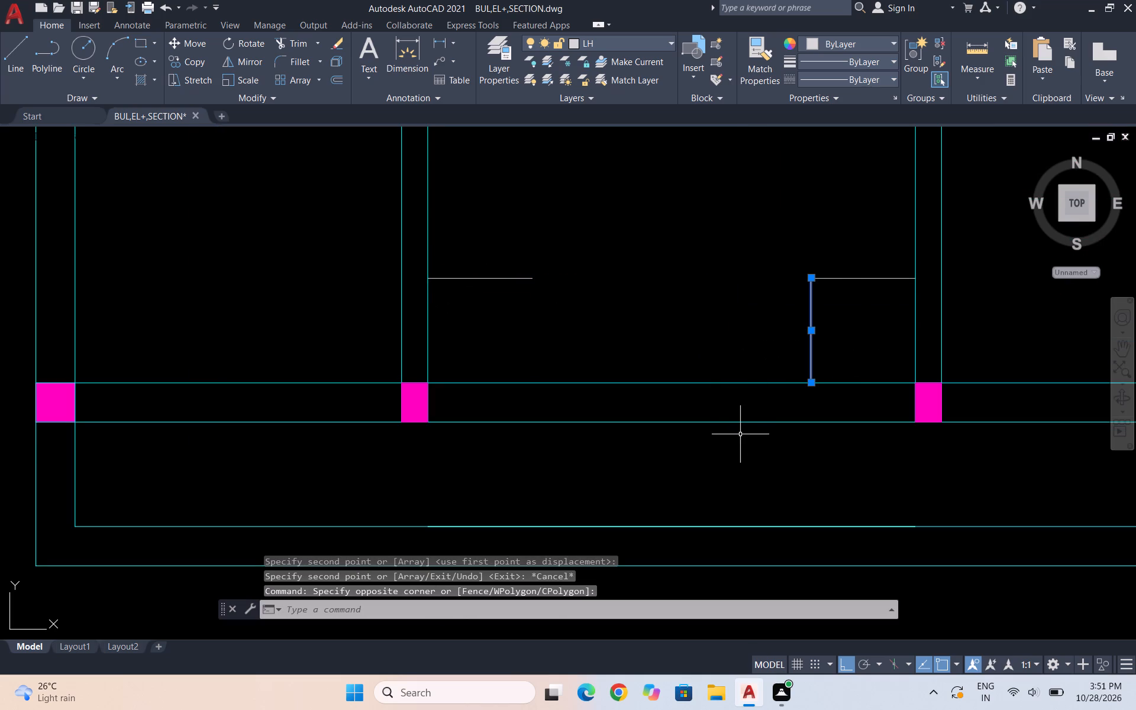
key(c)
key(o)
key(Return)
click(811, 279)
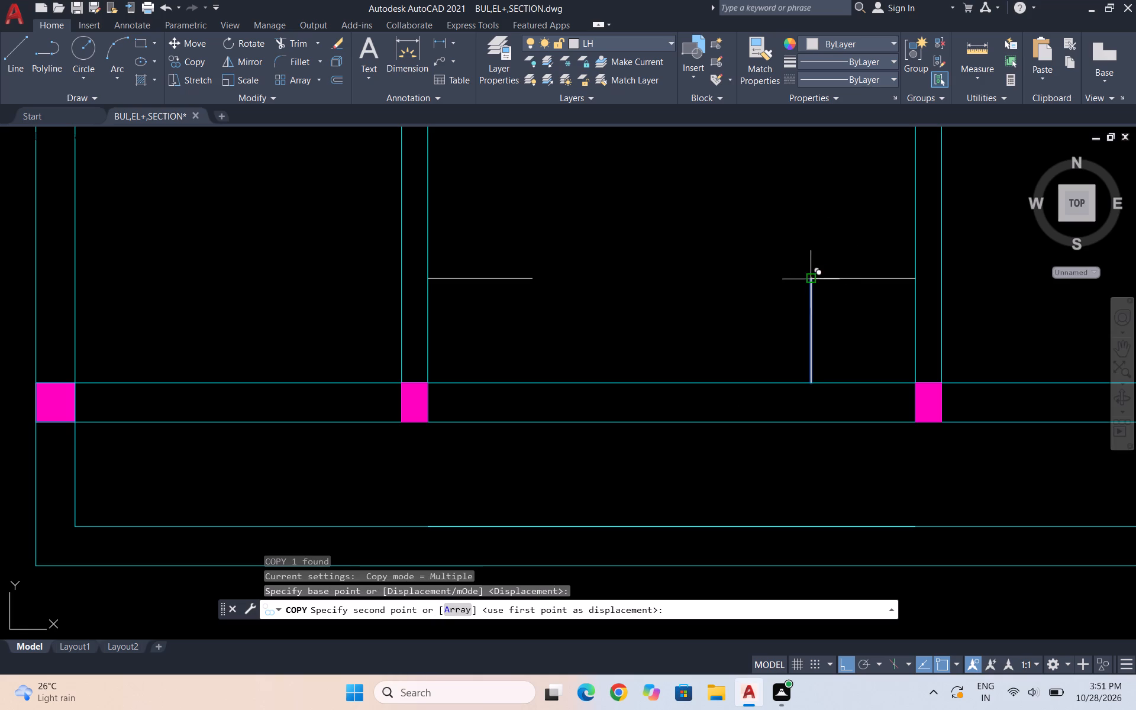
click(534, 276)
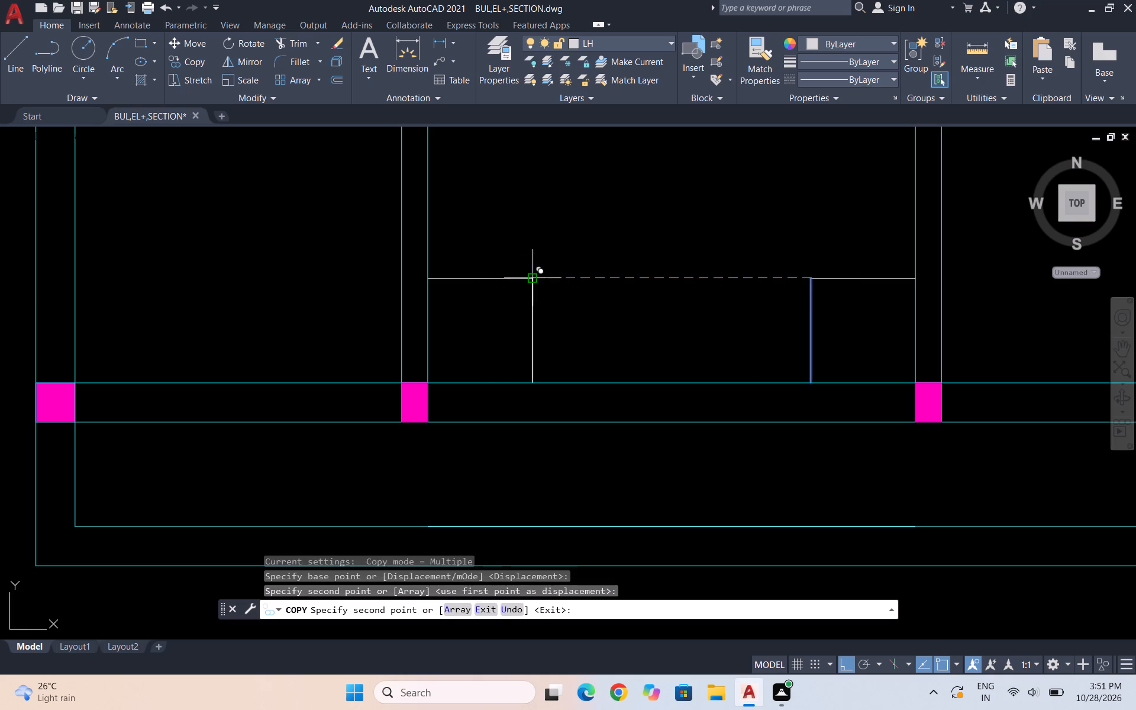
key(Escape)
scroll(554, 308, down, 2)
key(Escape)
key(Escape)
Draw a vertical counter line from the free end of the left-hand horizontal line up to the kitchen's top wall.
key(l)
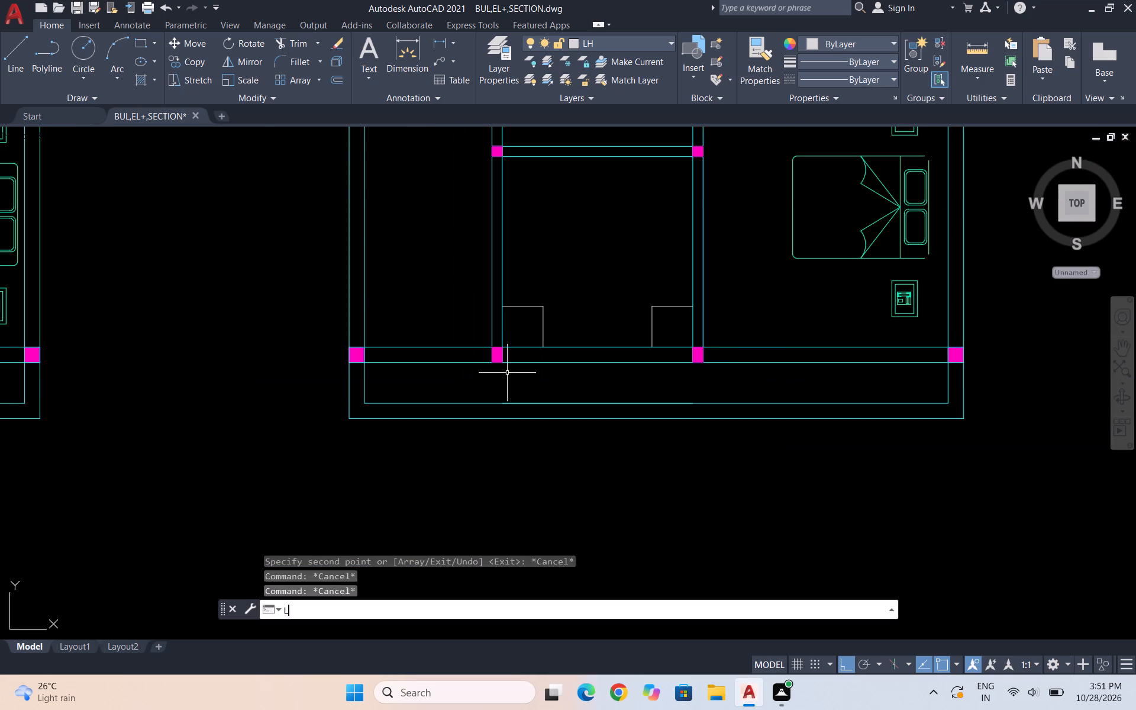
key(Return)
drag(540, 304, 540, 264)
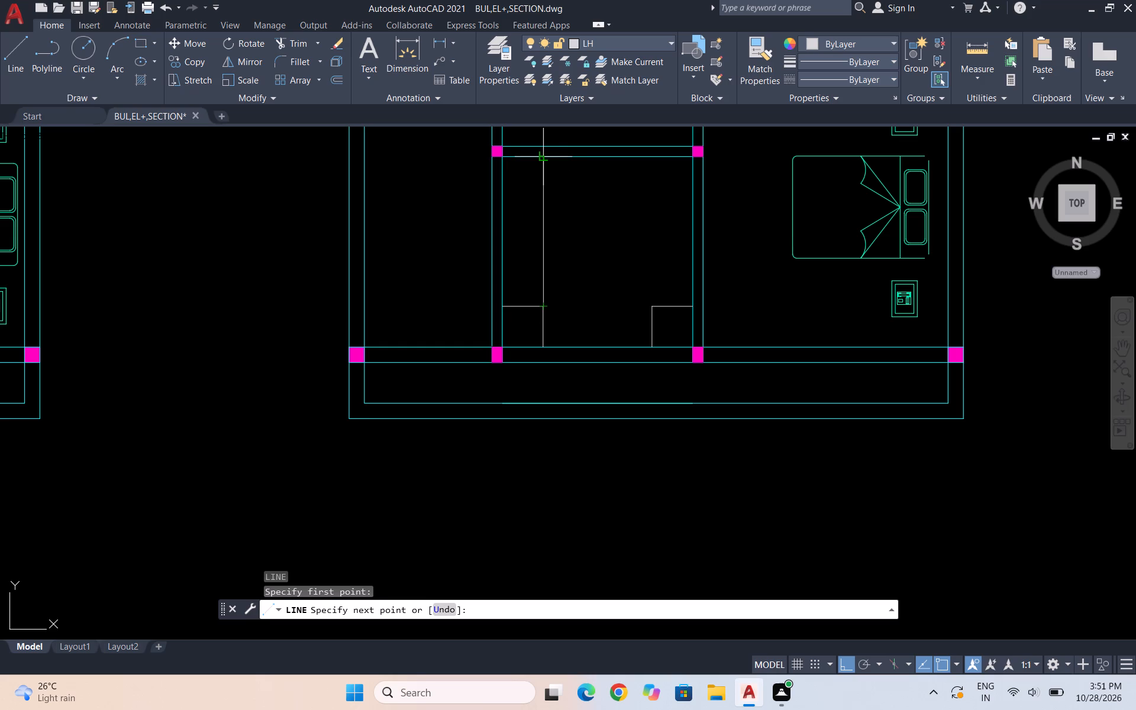
click(541, 158)
key(Escape)
Draw a horizontal counter line joining the facing ends of the two 2' horizontal lines across the kitchen.
key(space)
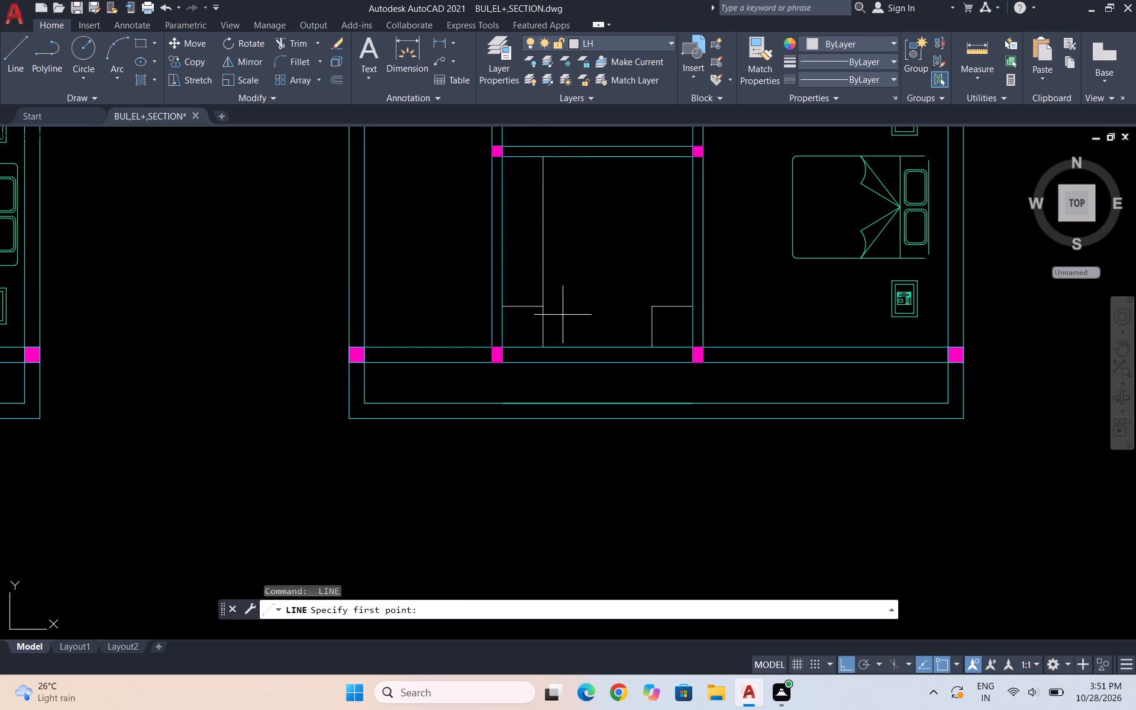
click(545, 308)
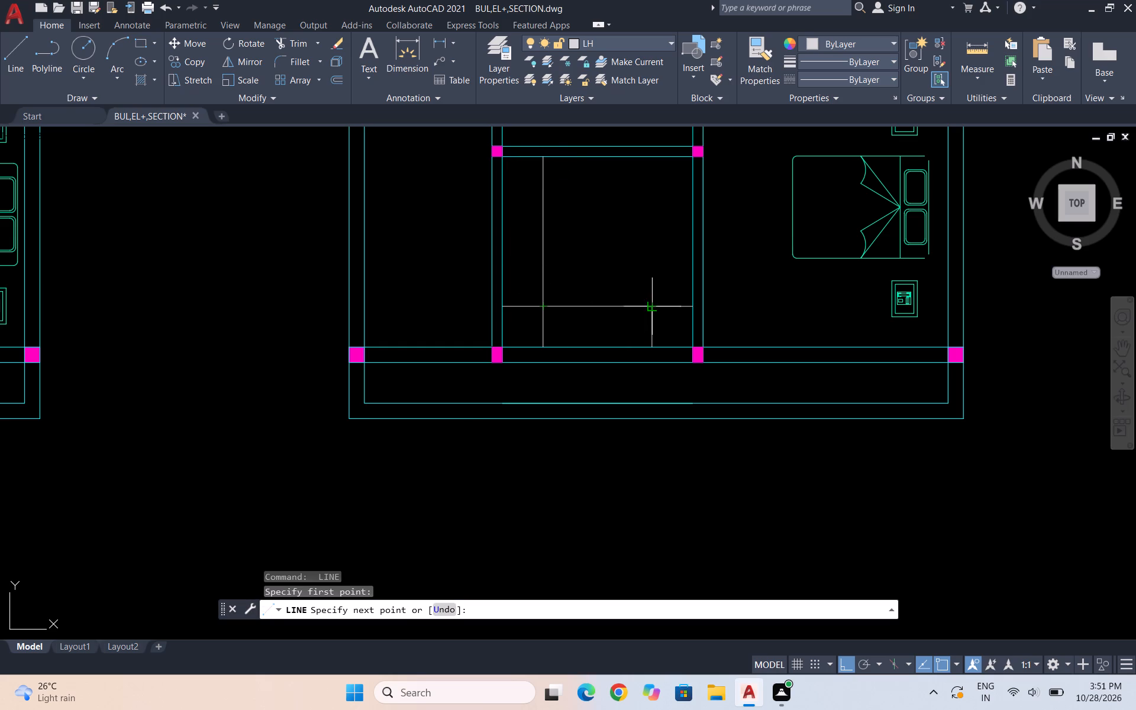
click(650, 309)
key(Escape)
Erase the two short vertical lines between the horizontal counter line and the kitchen's bottom wall.
click(670, 330)
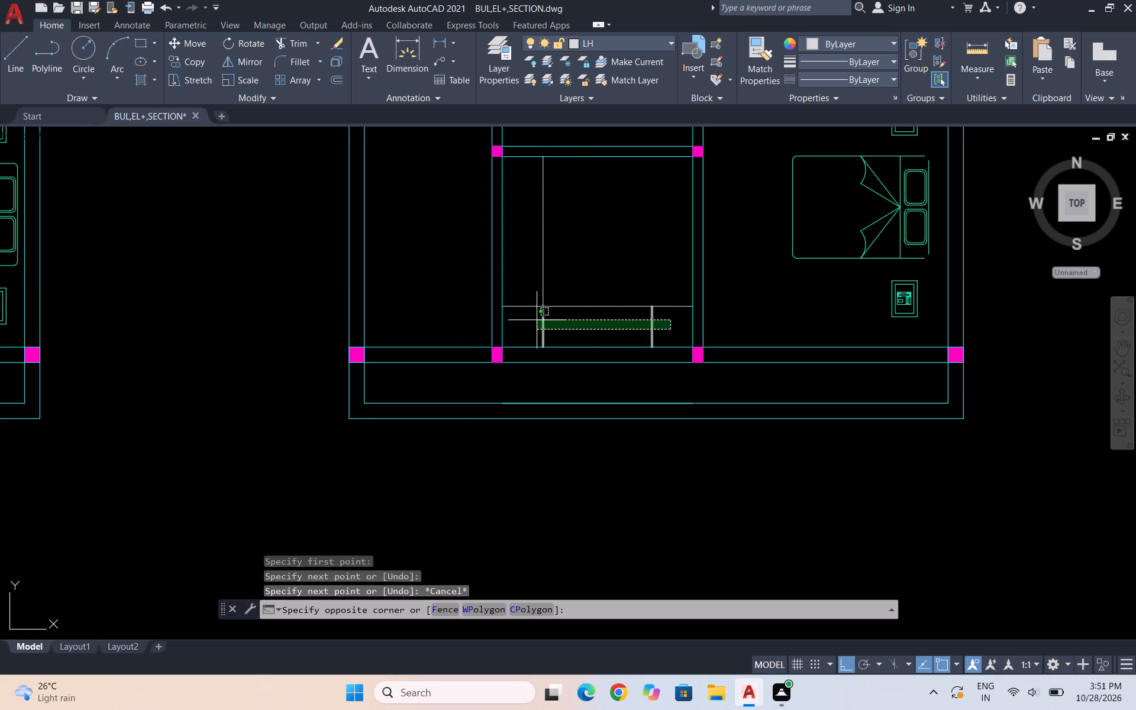
click(537, 320)
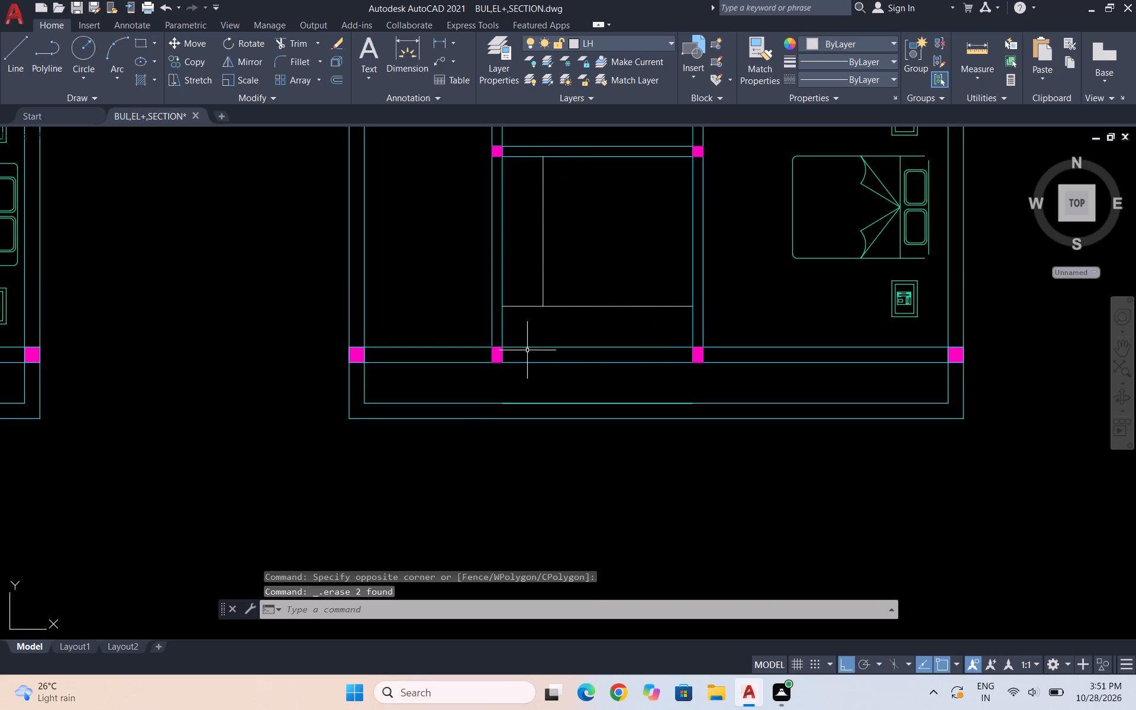
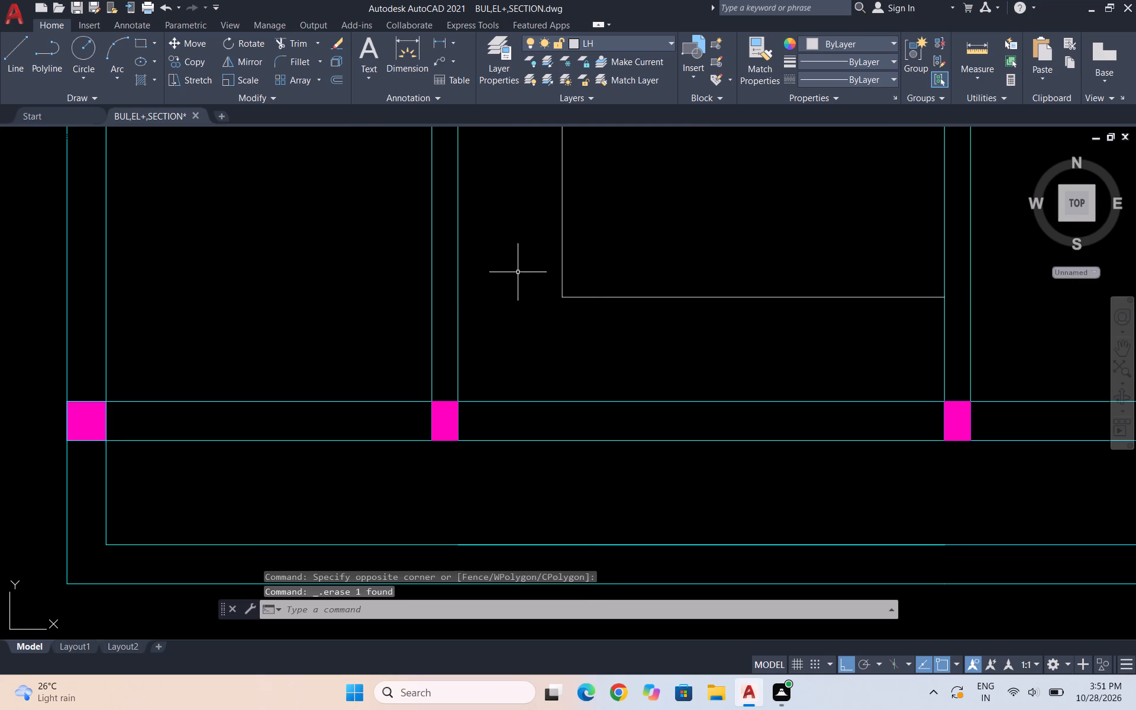
Copy the stove from the furnished plan about 45'-3" horizontally onto the left-hand counter of the second plan's kitchen.
scroll(599, 279, down, 4)
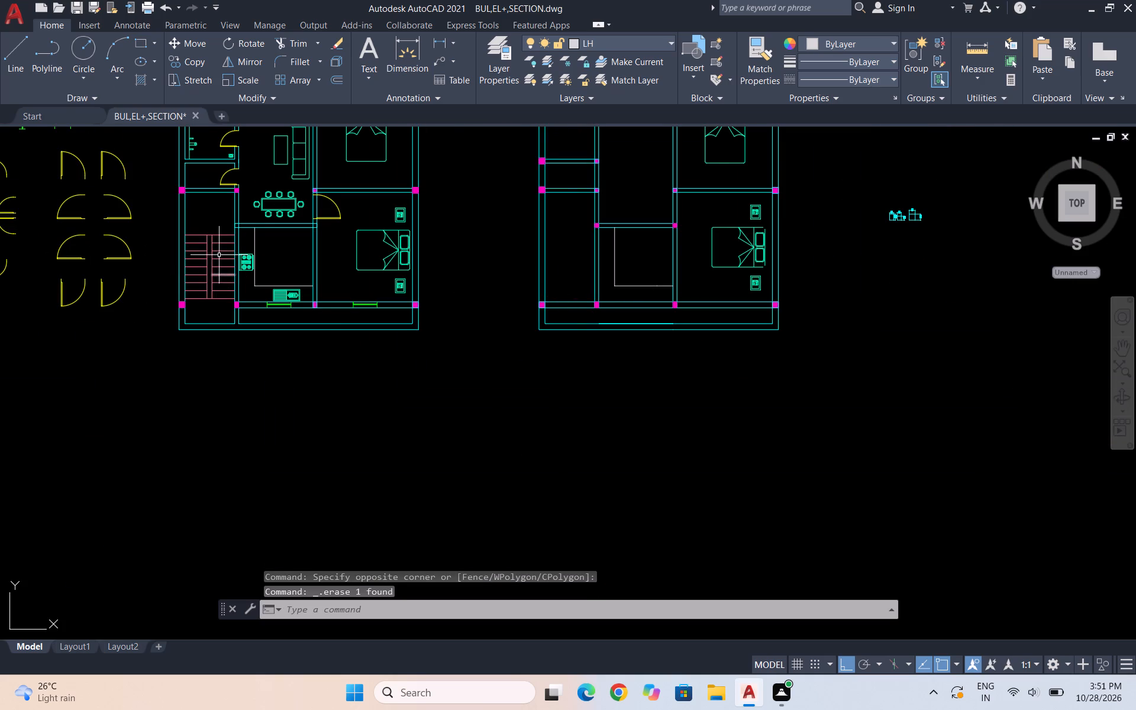
scroll(220, 251, up, 3)
scroll(306, 243, up, 2)
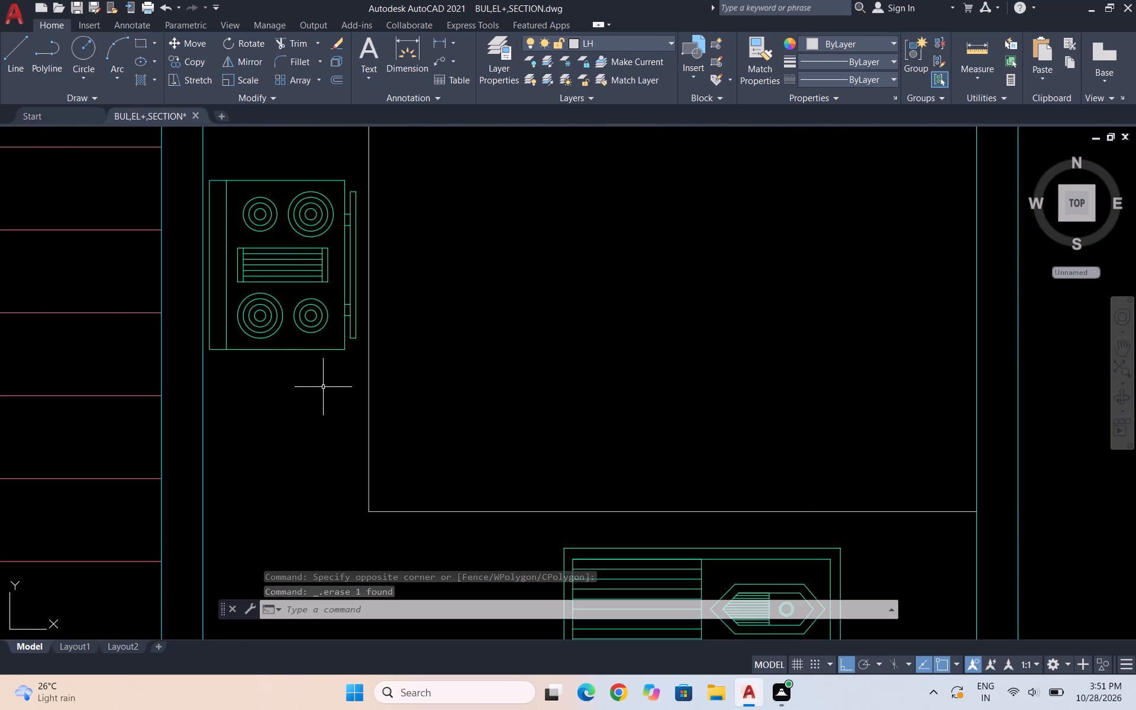
drag(324, 389, 324, 369)
click(268, 222)
text(CO)
key(Return)
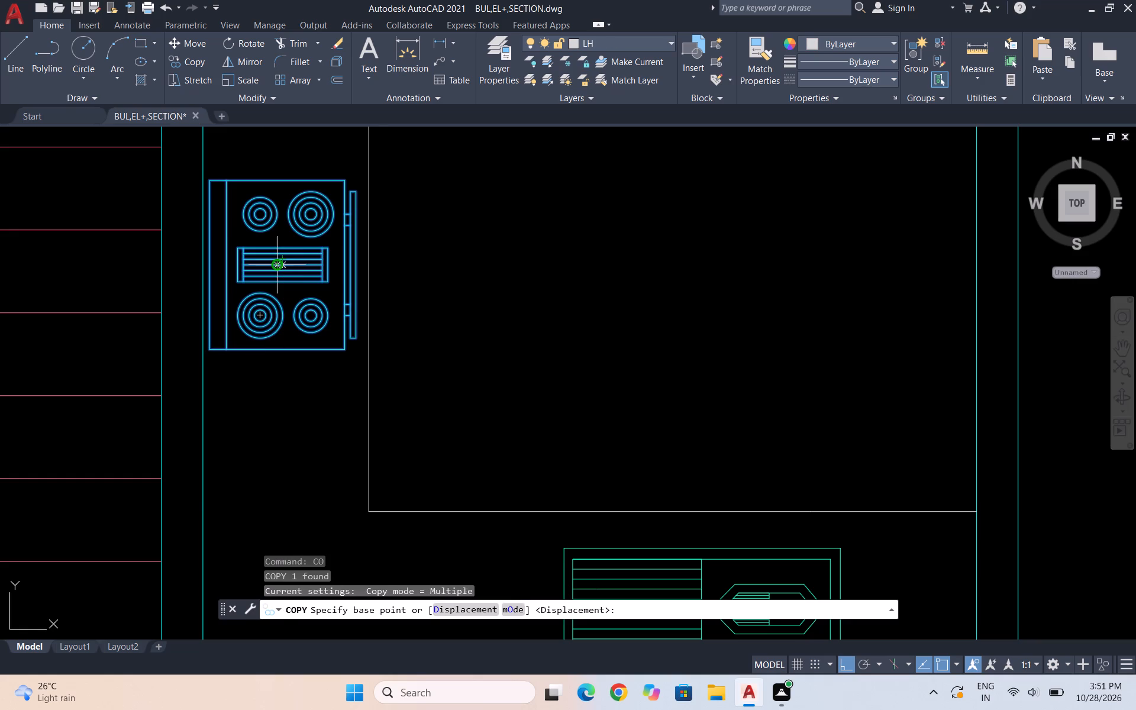
click(277, 262)
scroll(277, 262, down, 3)
scroll(587, 329, down, 1)
scroll(815, 321, down, 1)
scroll(926, 275, up, 3)
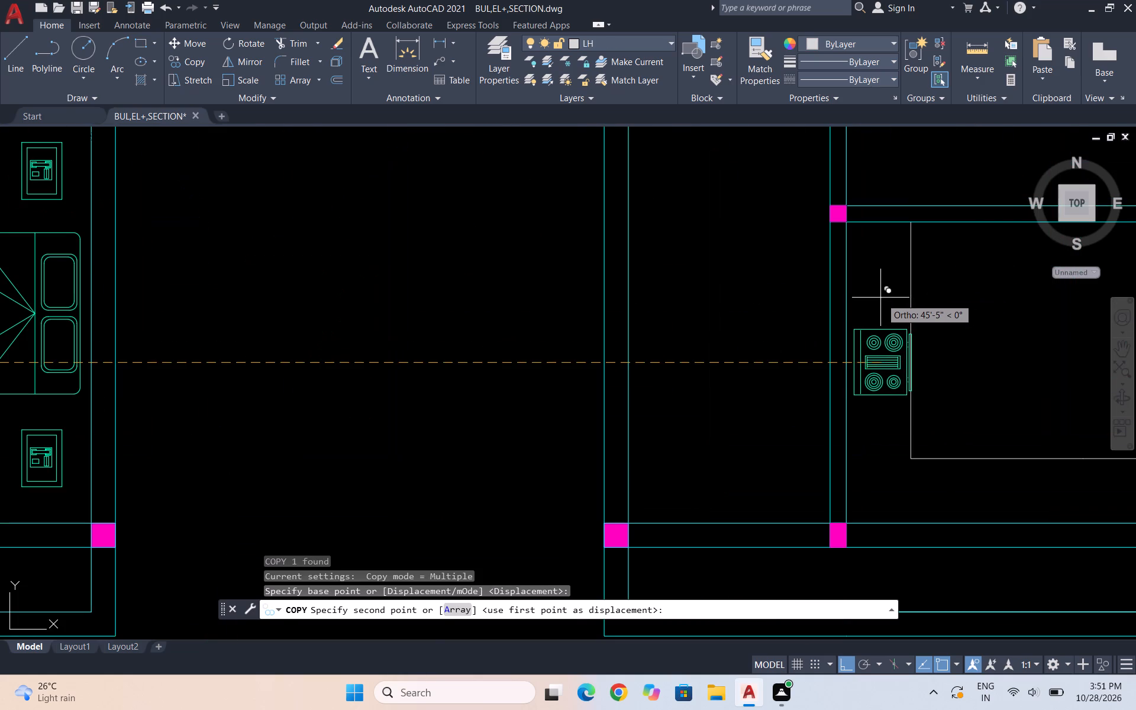
scroll(880, 297, up, 1)
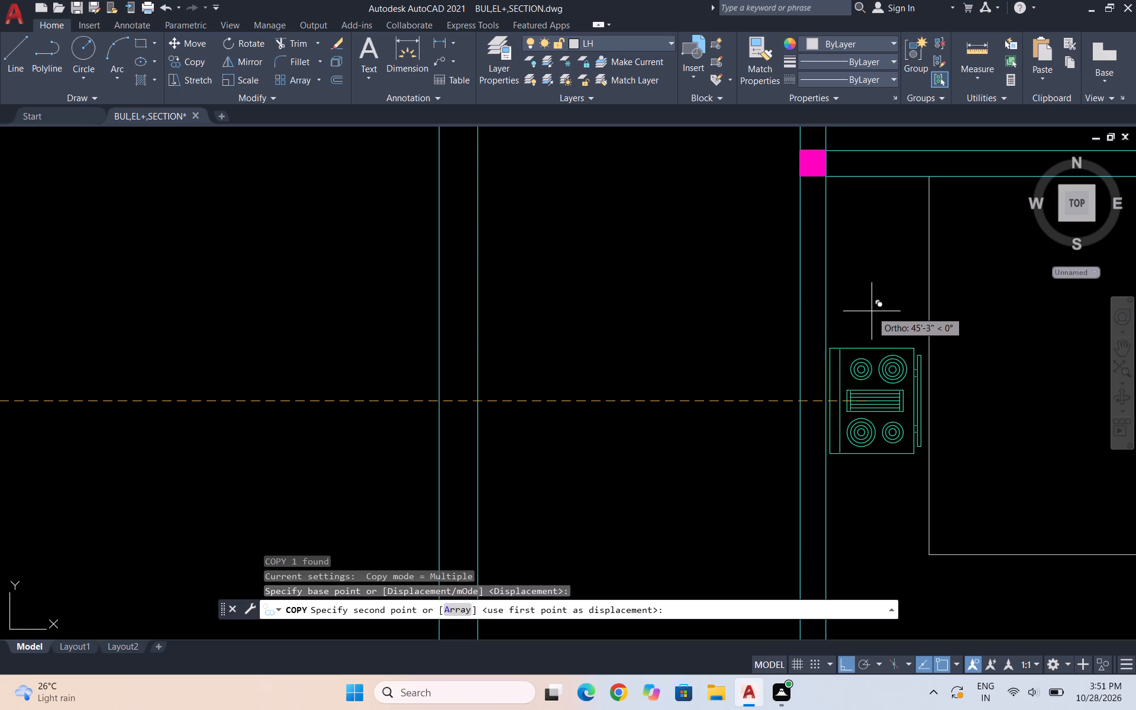
click(872, 311)
scroll(736, 198, down, 2)
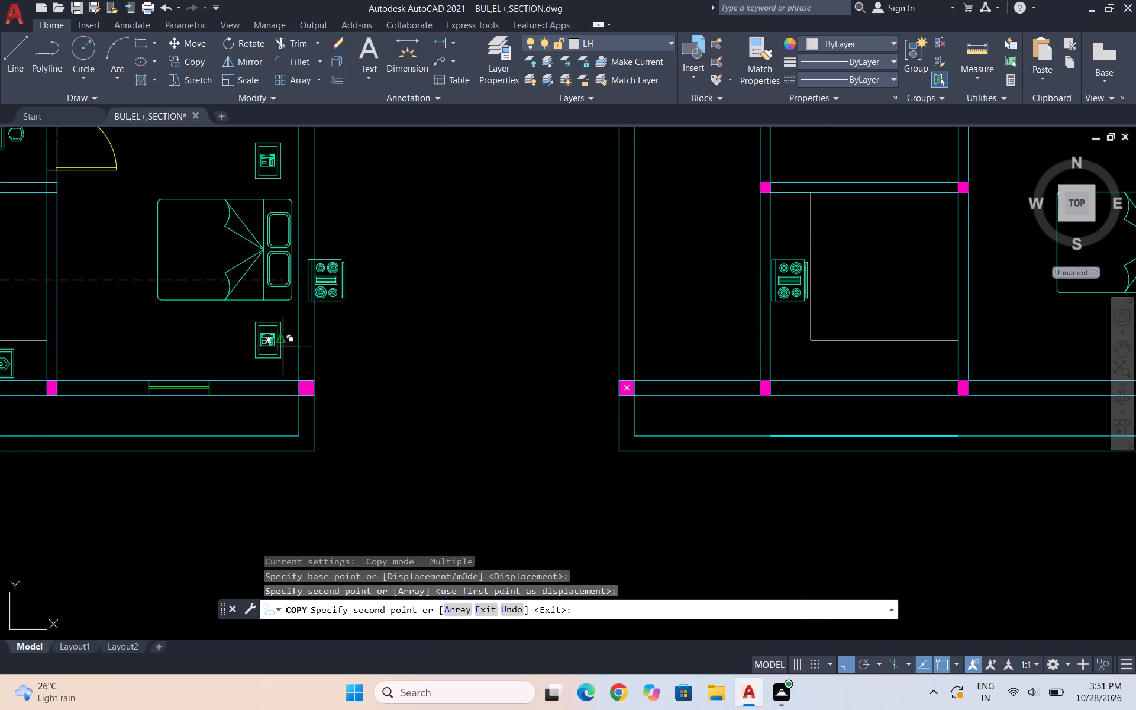
key(Escape)
Copy the kitchen sink from the furnished plan onto the bottom counter of the second plan's kitchen, level with the original.
scroll(561, 256, down, 1)
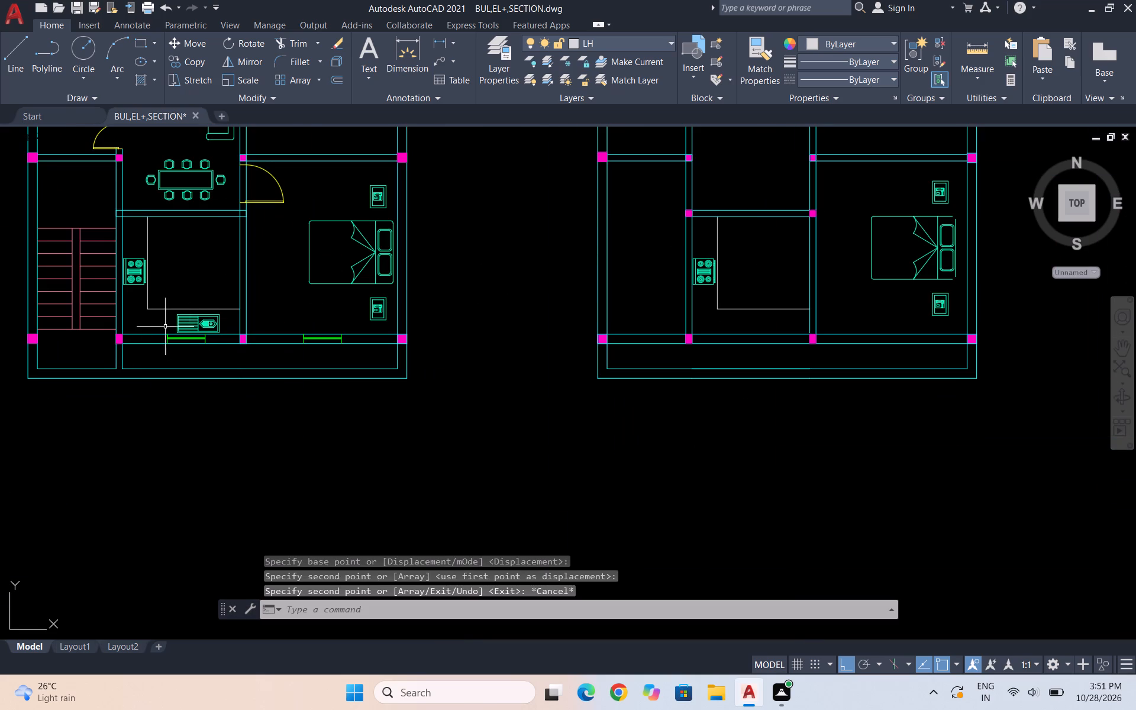
scroll(159, 327, up, 2)
scroll(278, 341, up, 2)
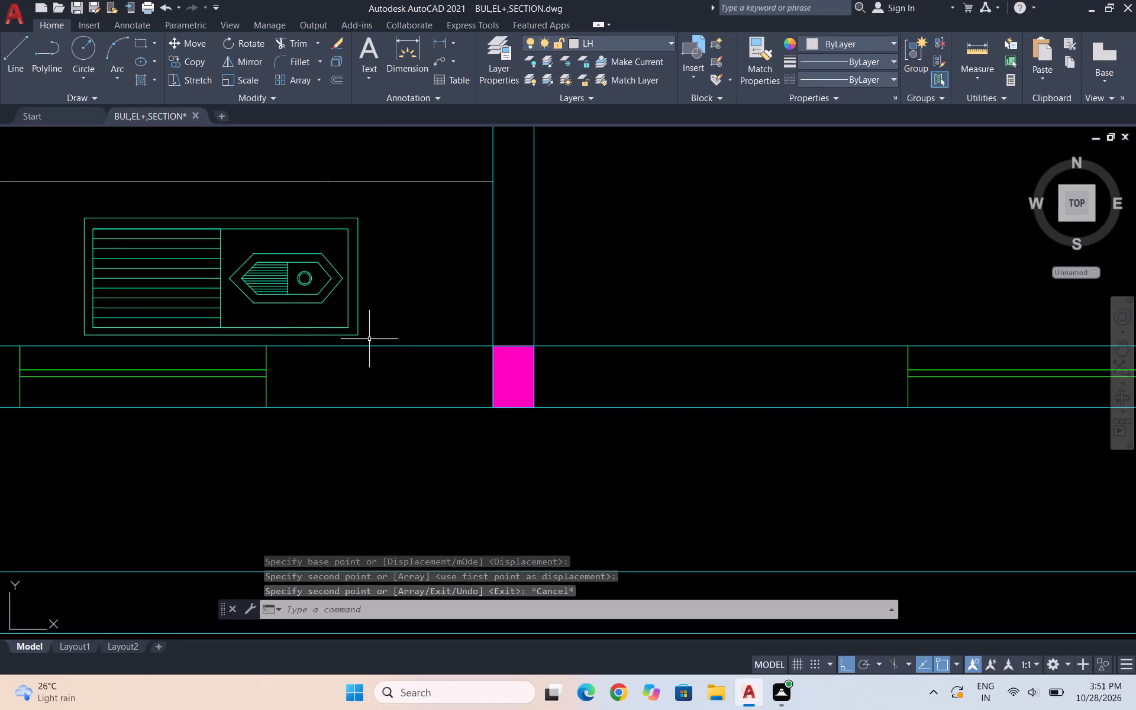
click(369, 340)
scroll(373, 246, down, 1)
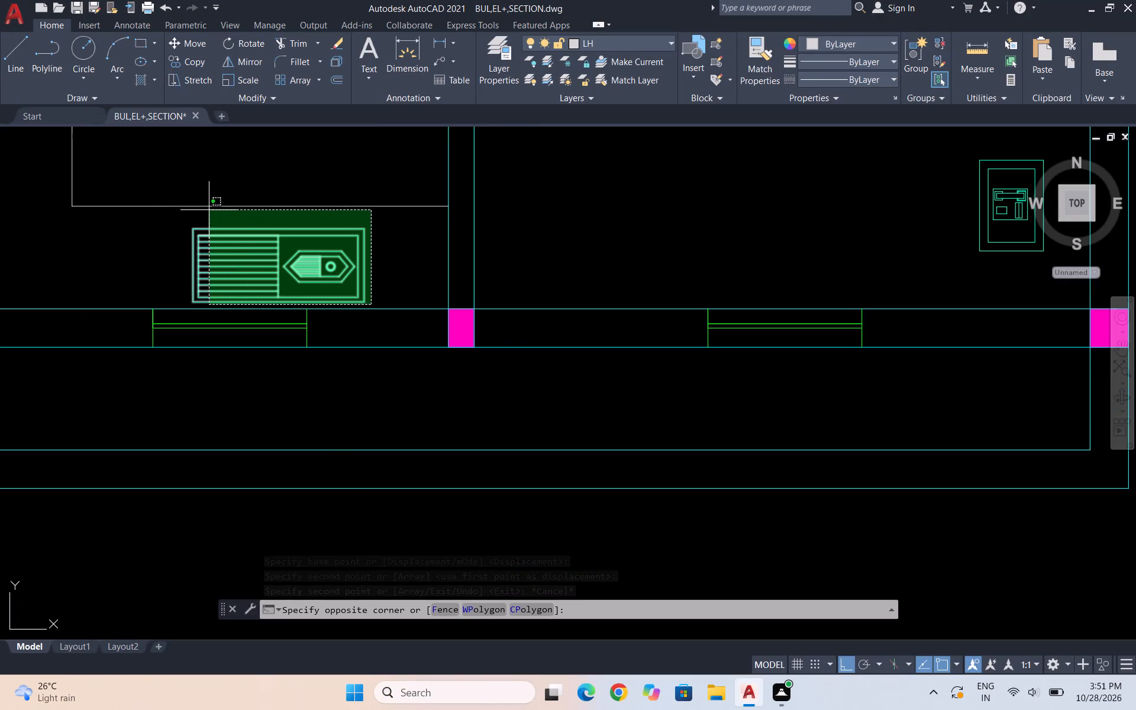
click(176, 213)
text(CO)
key(Return)
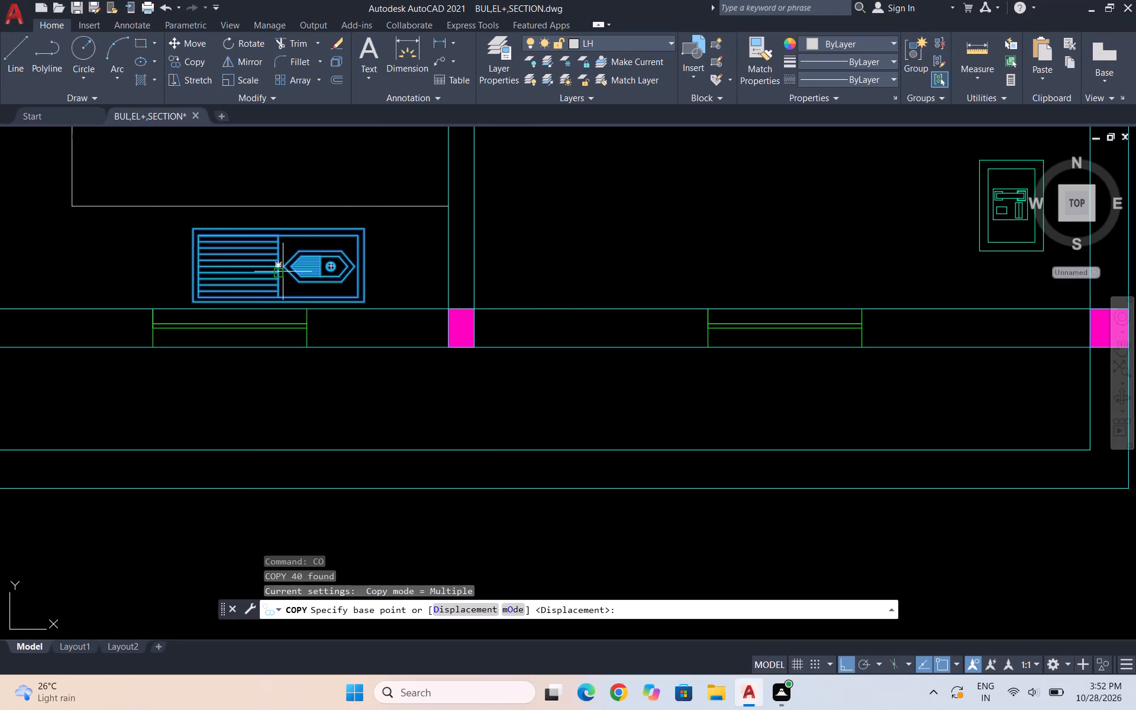
click(279, 265)
scroll(259, 264, down, 3)
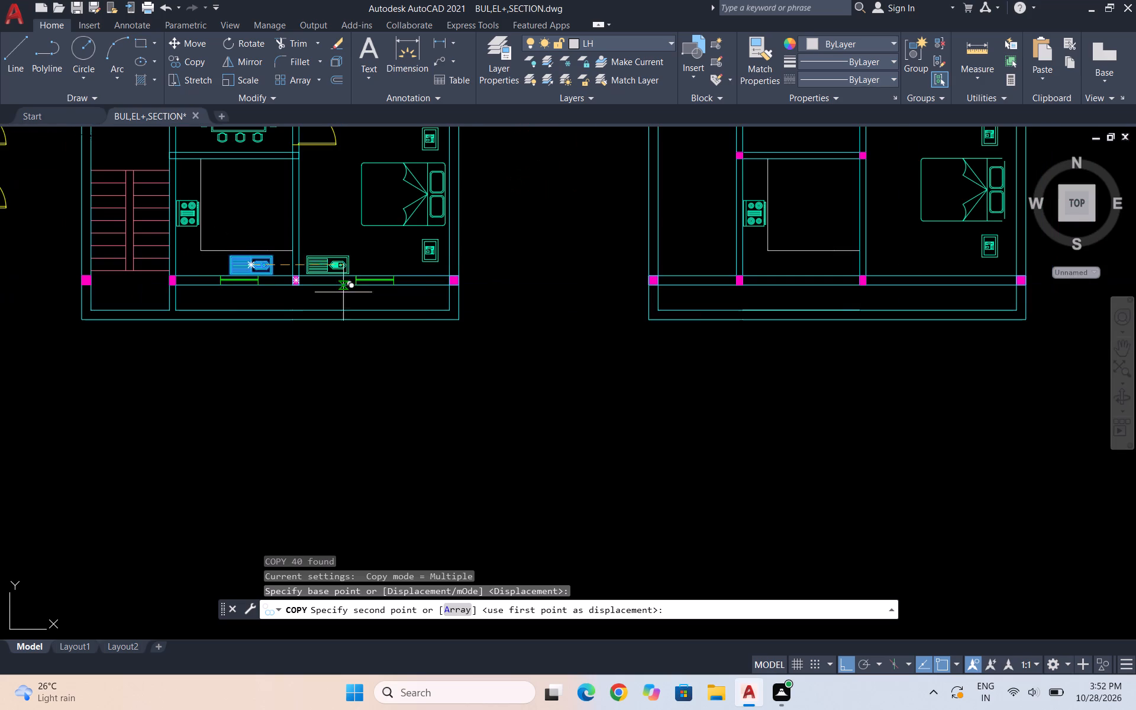
scroll(819, 253, up, 3)
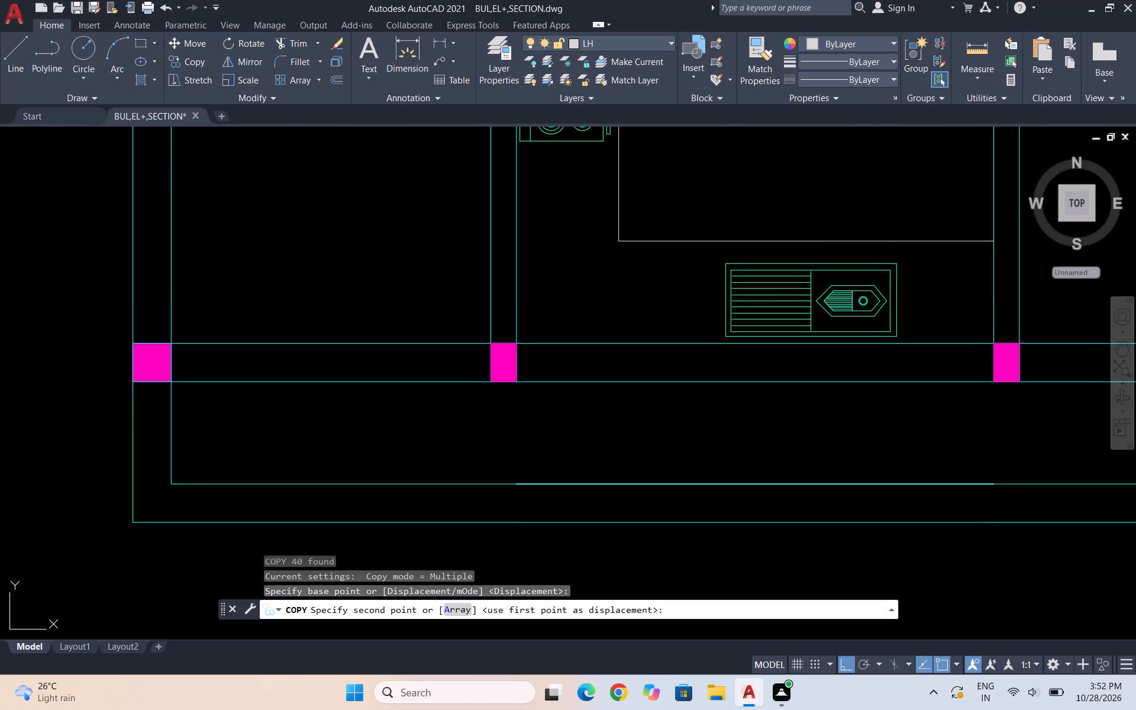
click(809, 261)
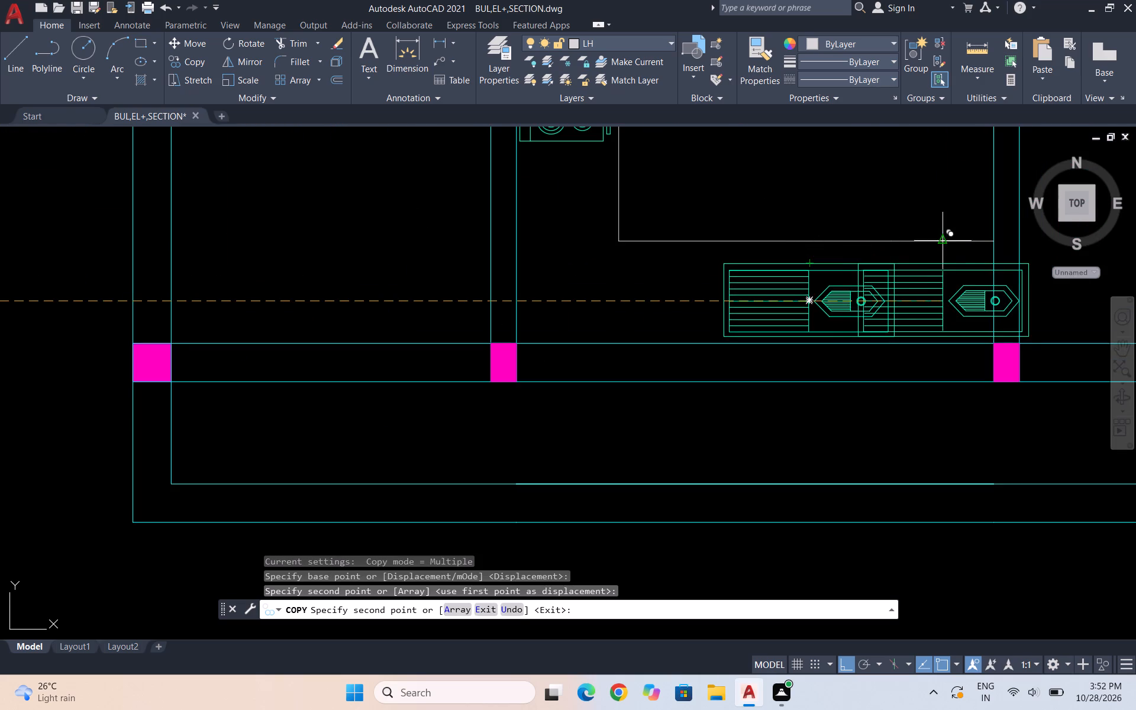
key(Escape)
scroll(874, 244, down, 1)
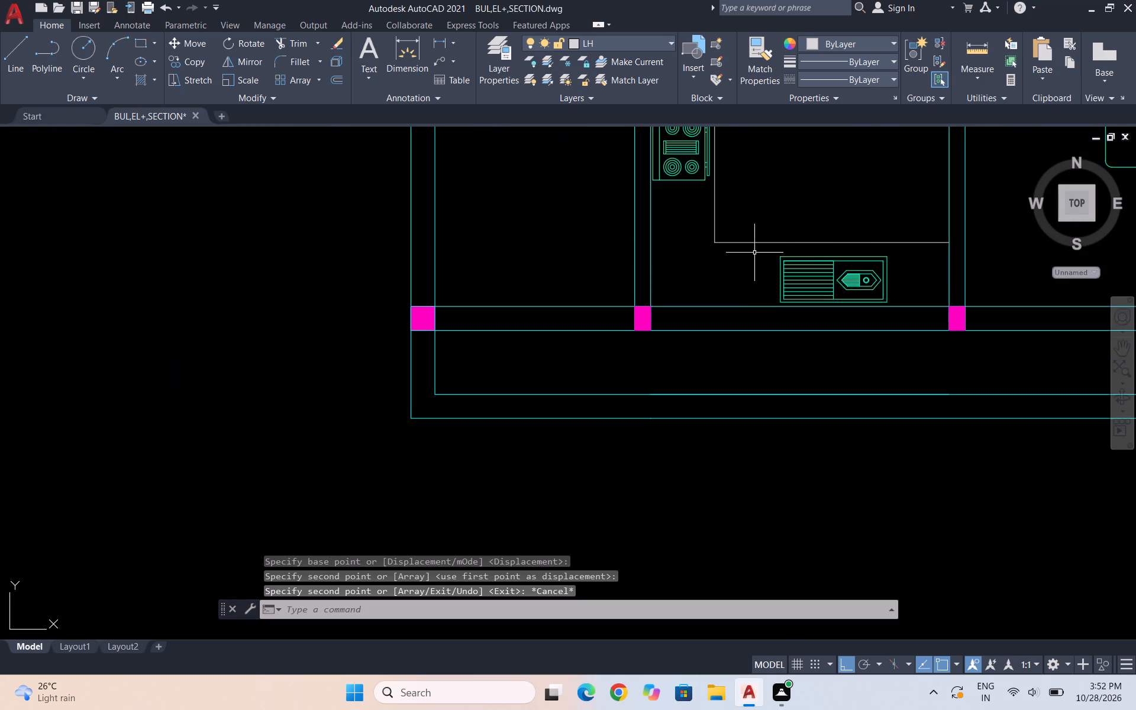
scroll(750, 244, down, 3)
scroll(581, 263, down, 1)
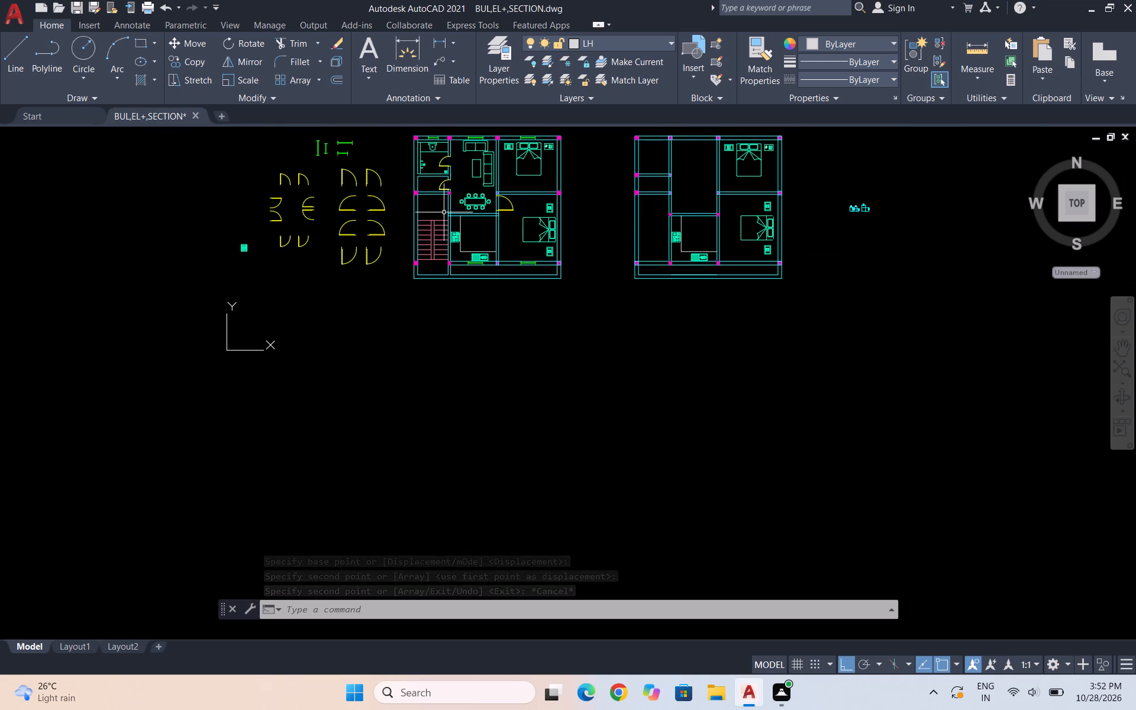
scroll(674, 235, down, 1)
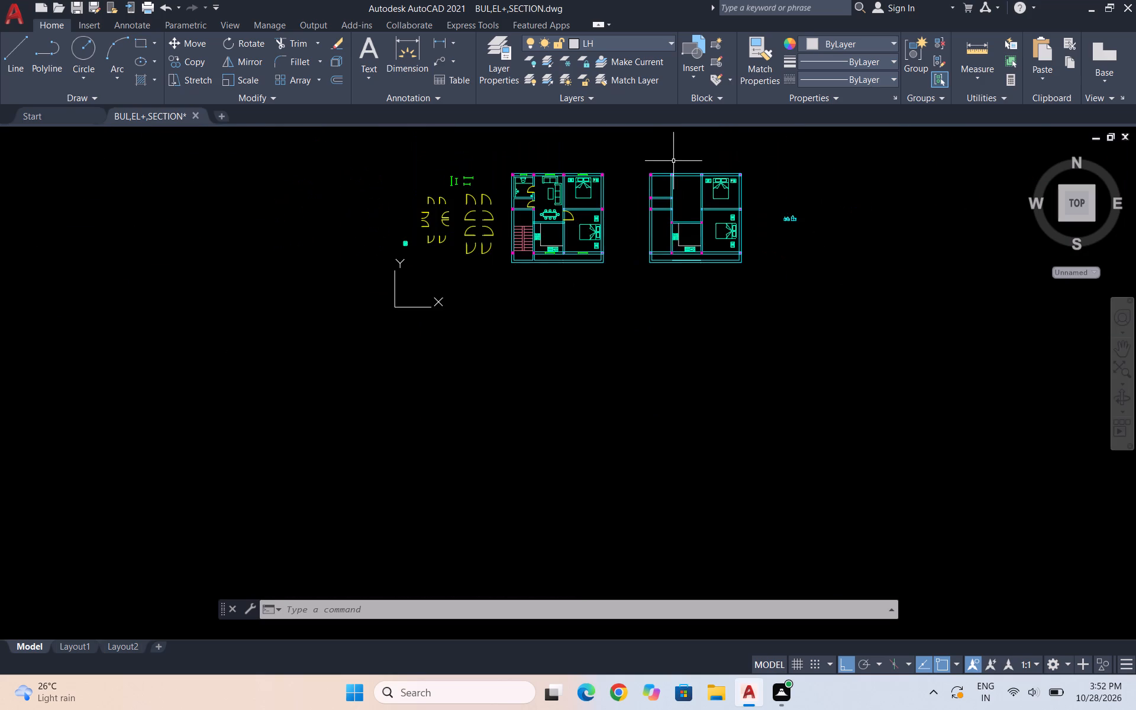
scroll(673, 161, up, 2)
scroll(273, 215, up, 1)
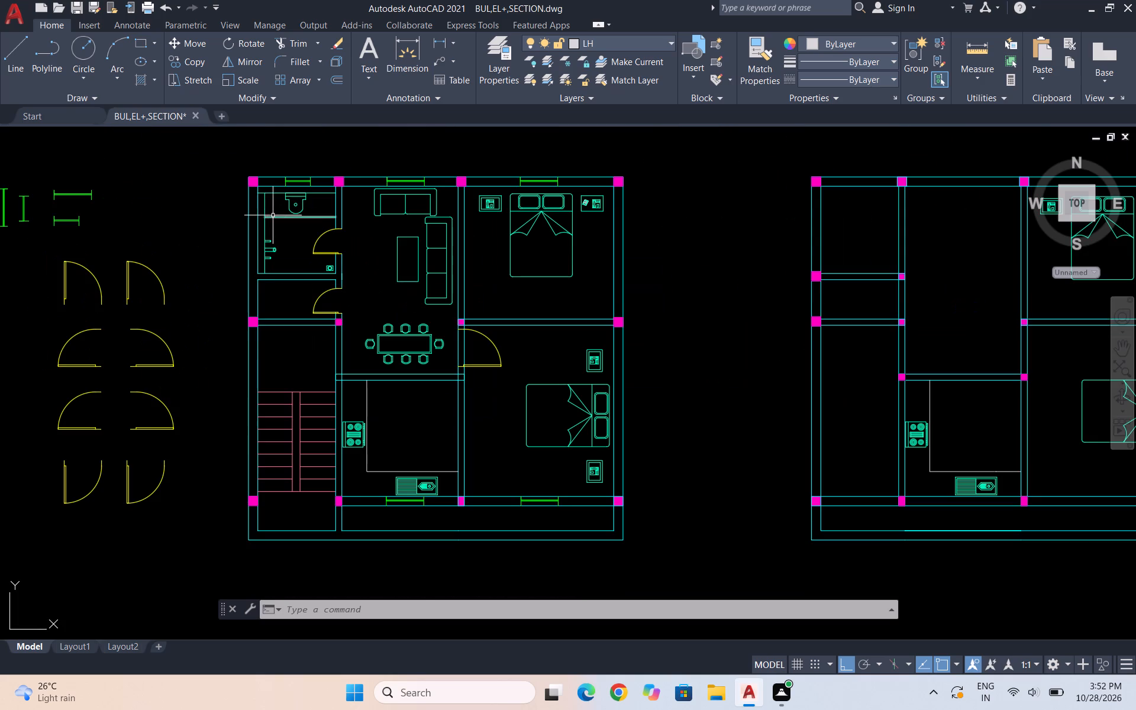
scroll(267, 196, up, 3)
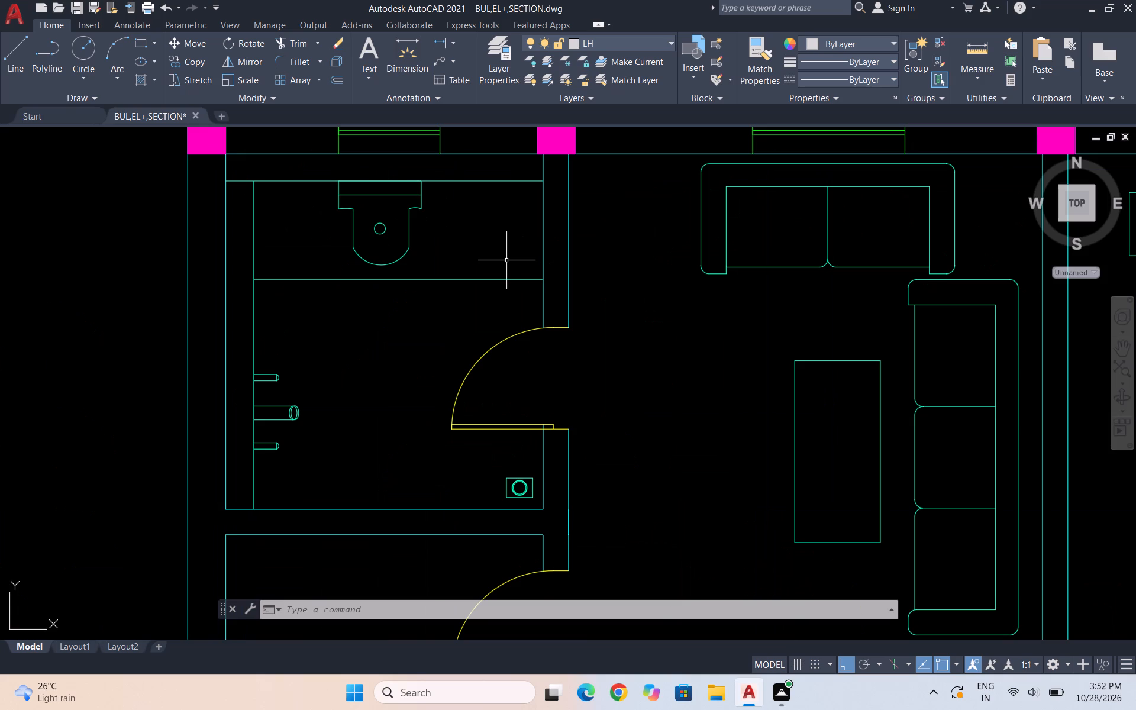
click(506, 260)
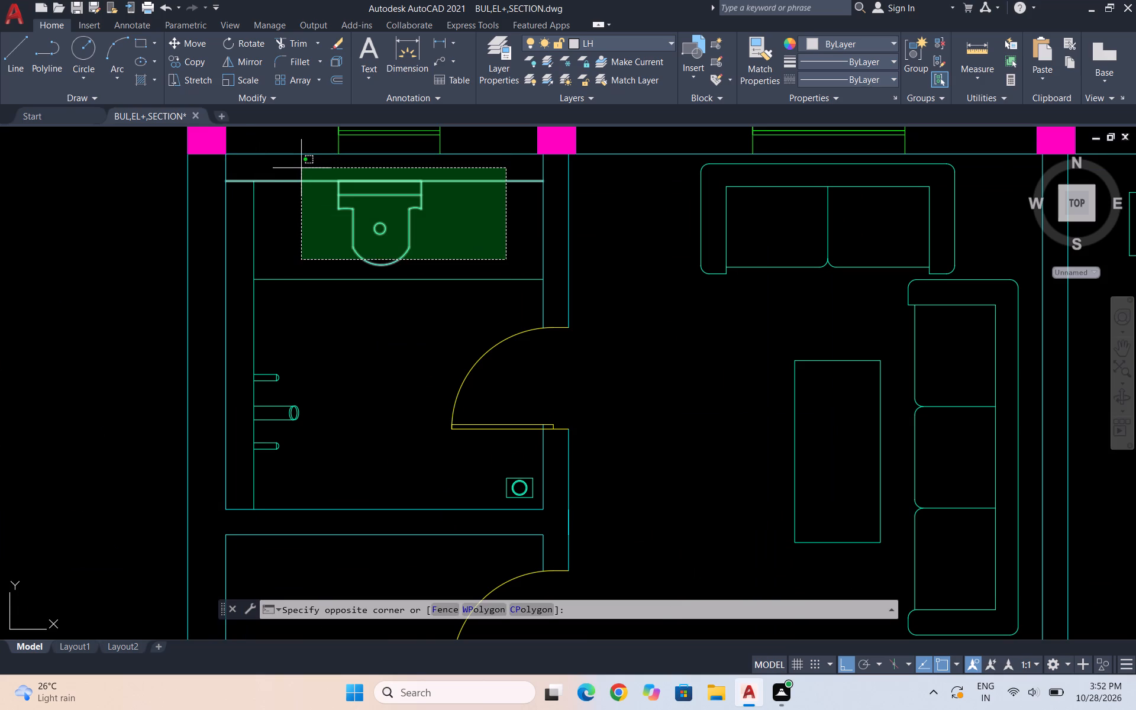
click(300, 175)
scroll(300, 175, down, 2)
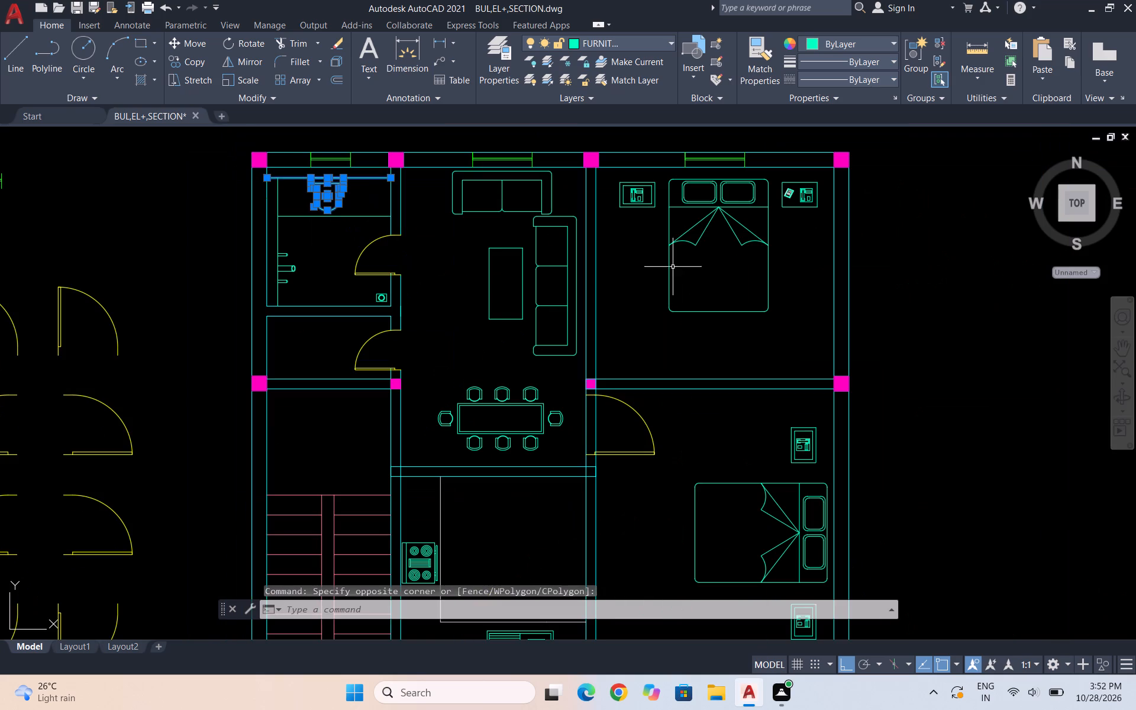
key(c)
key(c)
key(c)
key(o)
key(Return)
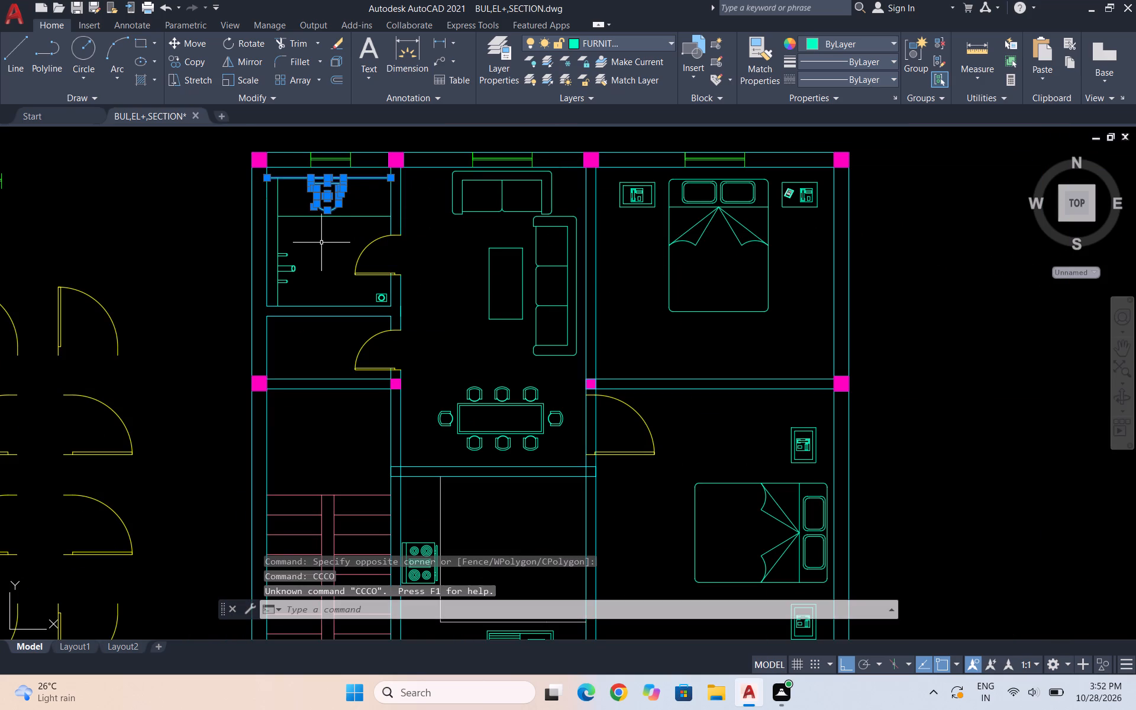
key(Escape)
Copy the toilet and the horizontal line behind it from the furnished plan's bathroom to the second plan's top-left room, starting at its left wall.
scroll(325, 195, up, 1)
drag(384, 222, 376, 211)
click(296, 157)
text(CO)
key(Return)
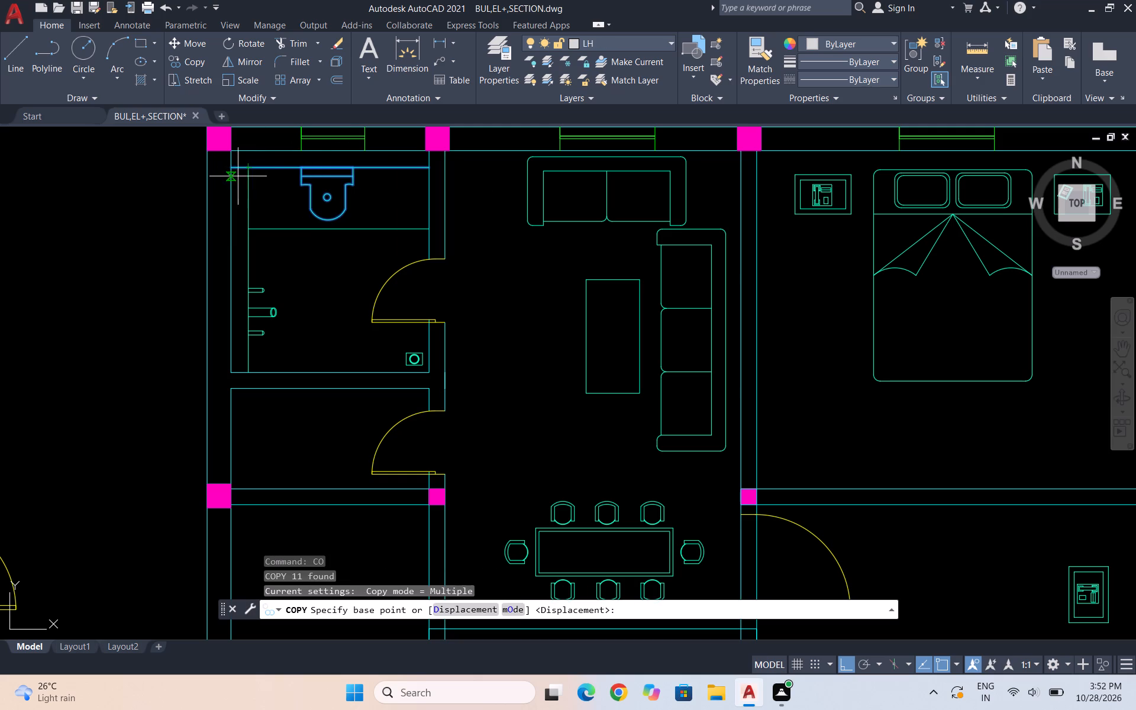
click(229, 169)
scroll(218, 155, down, 3)
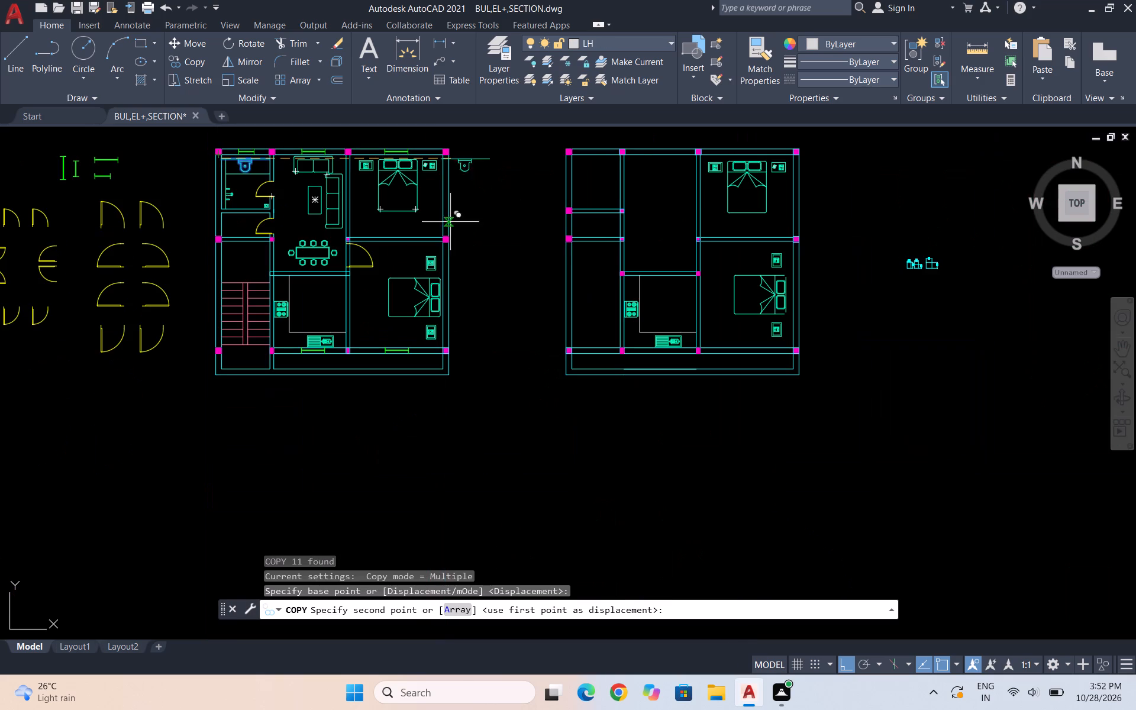
scroll(645, 150, up, 4)
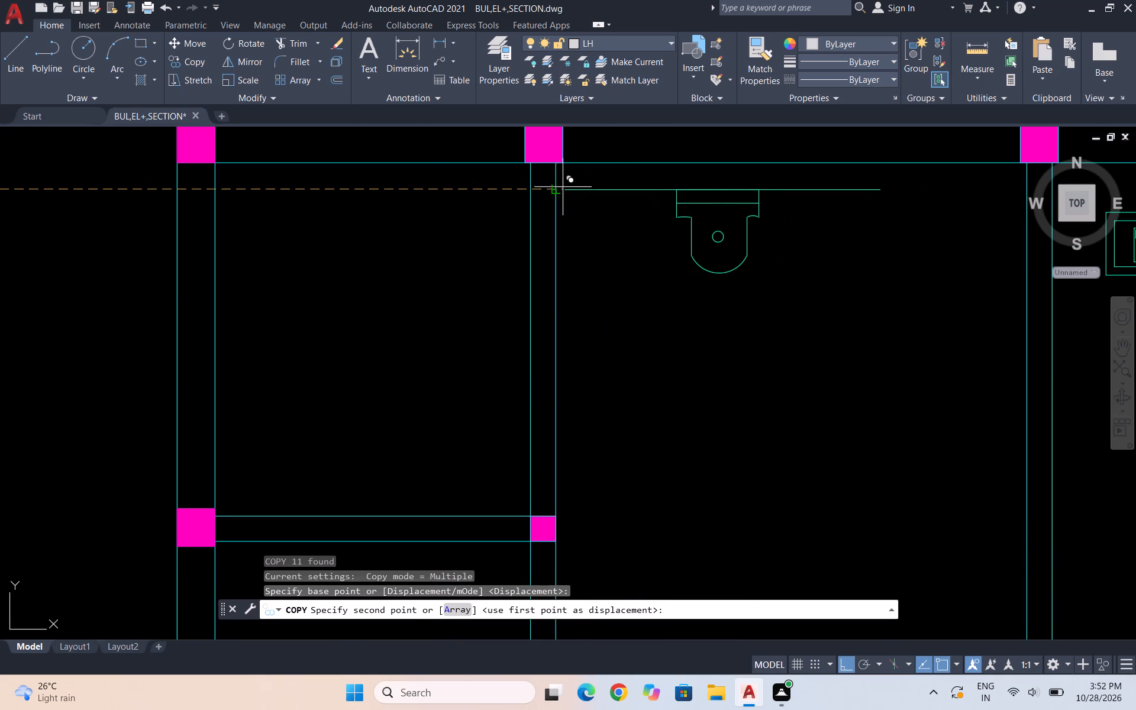
scroll(559, 185, down, 2)
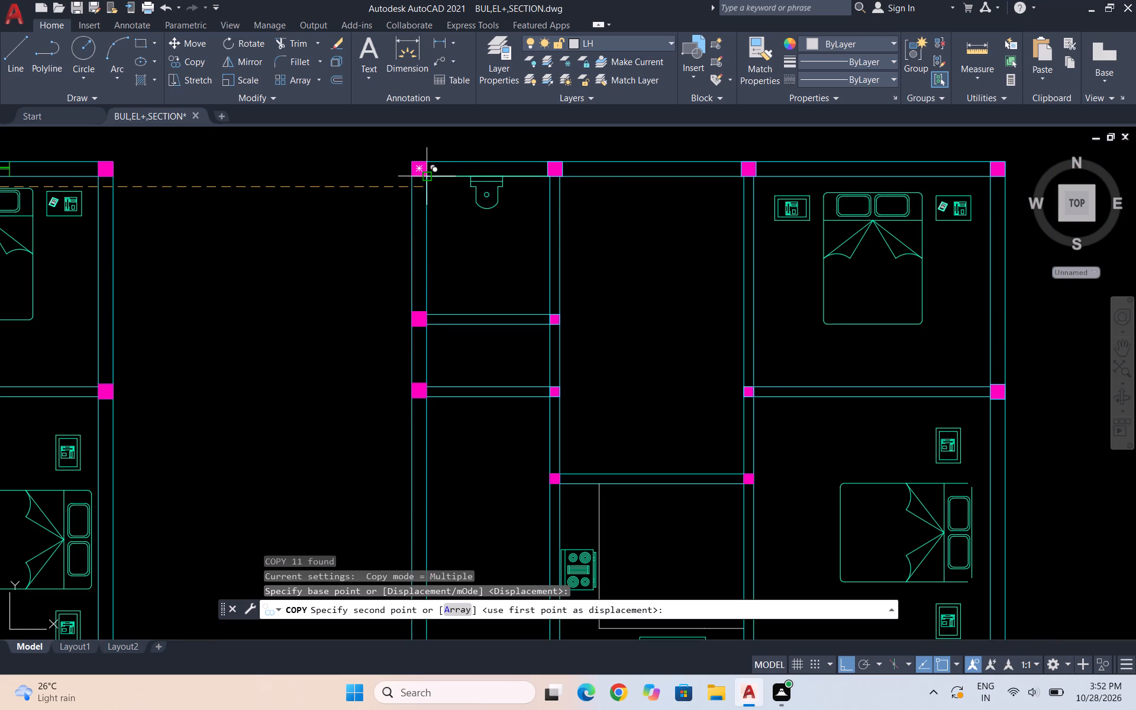
scroll(430, 183, up, 1)
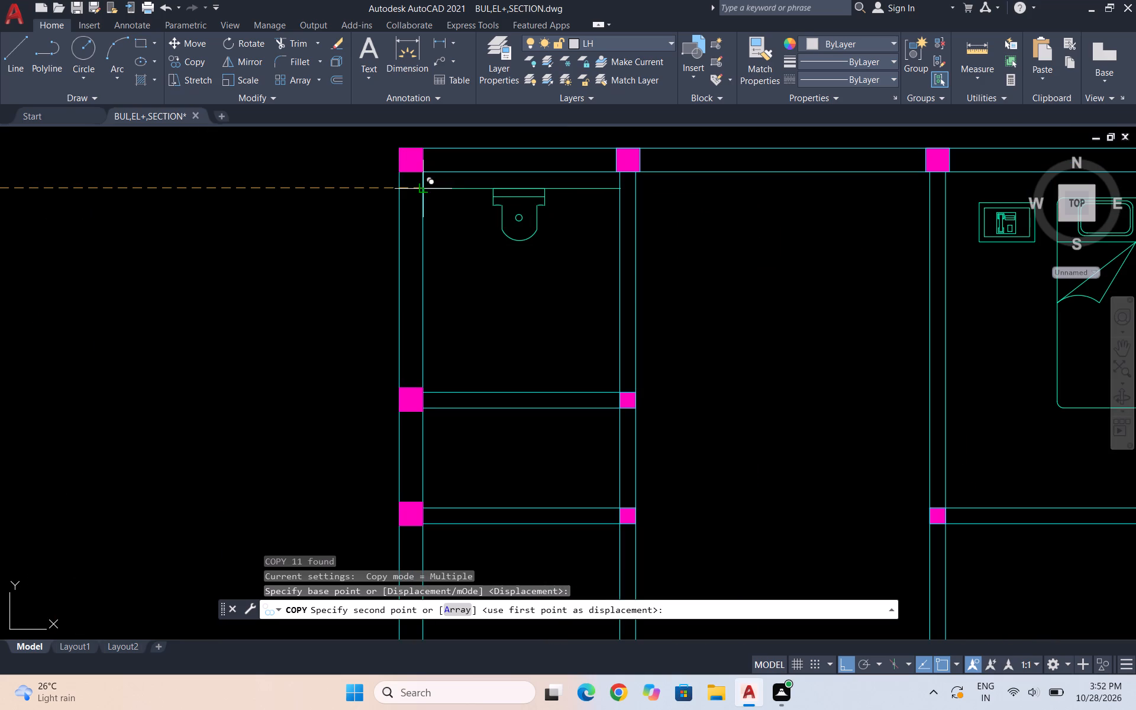
click(425, 192)
scroll(525, 217, down, 2)
key(Escape)
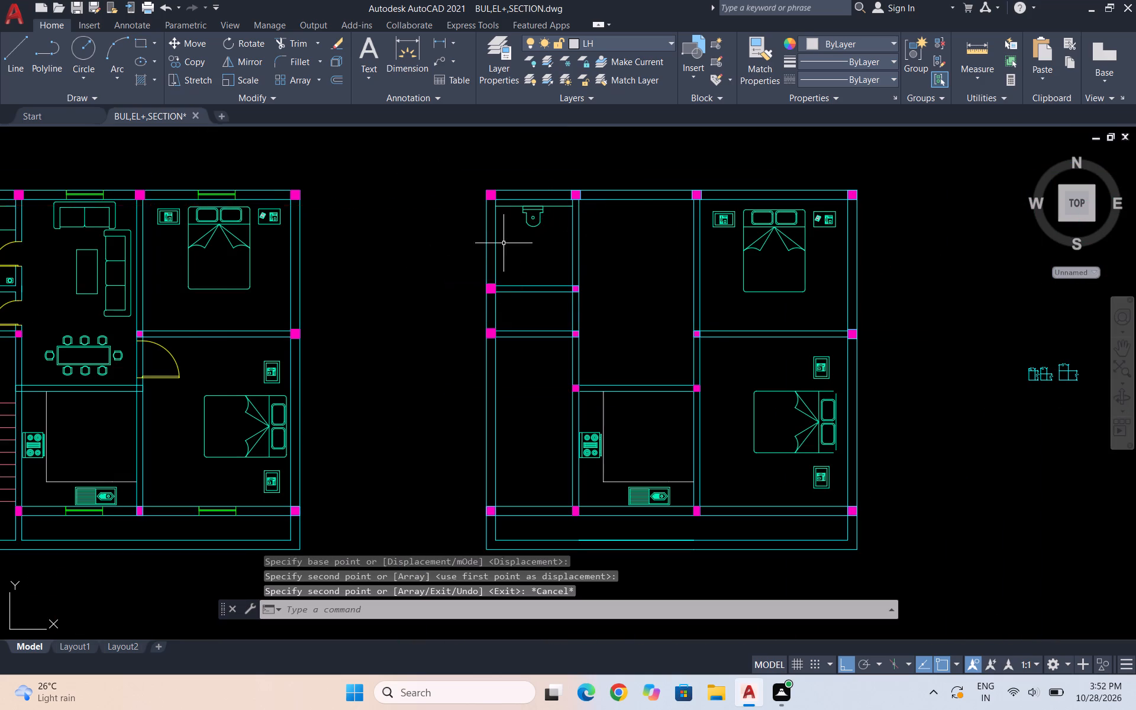
Copy the wall-mounted tap fittings and their vertical line from the furnished bathroom to the second plan's bathroom, starting at the horizontal line behind the toilet.
scroll(558, 220, down, 1)
scroll(146, 231, up, 3)
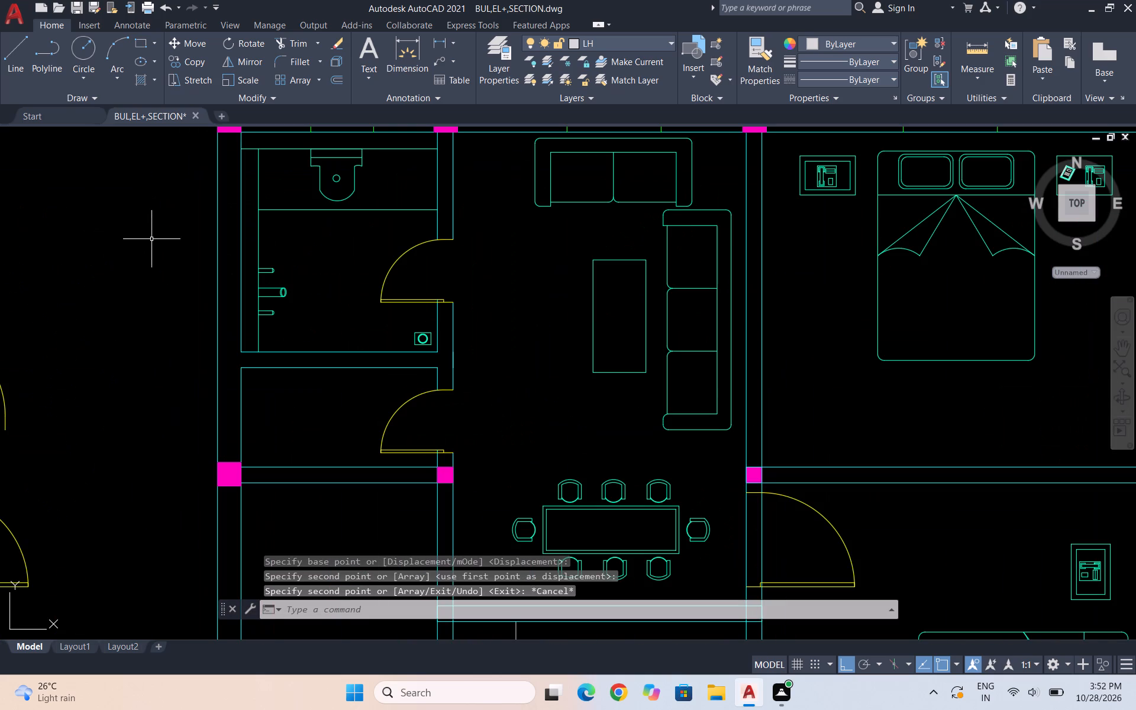
scroll(262, 331, up, 2)
click(306, 321)
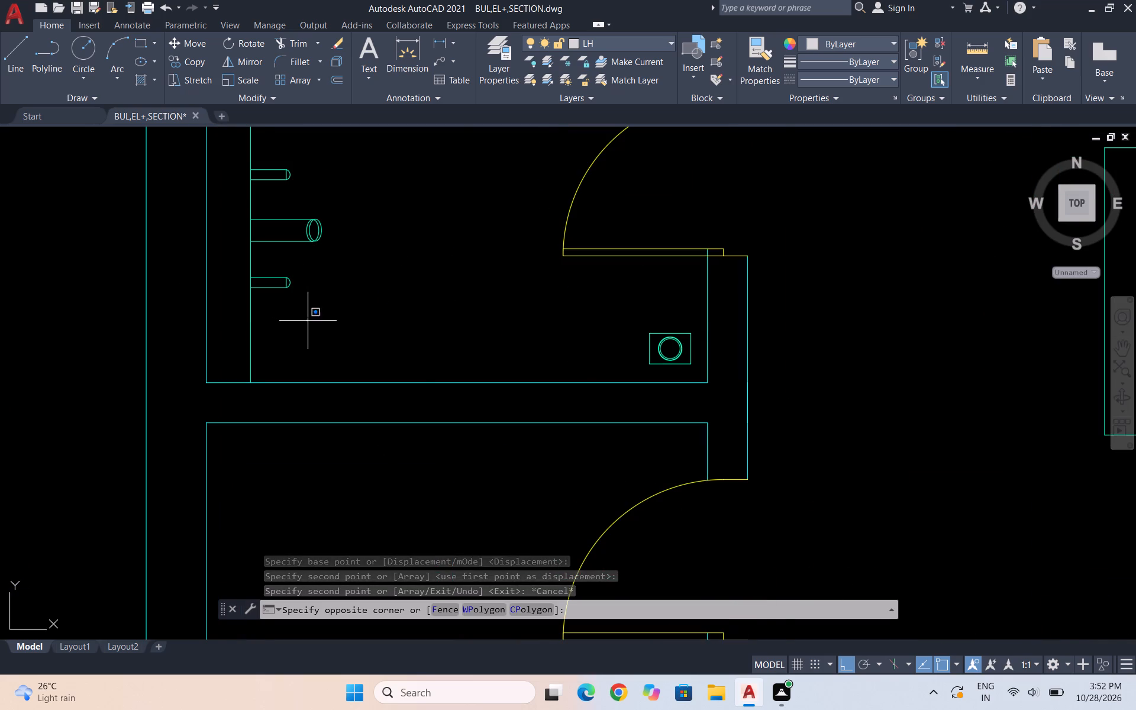
scroll(302, 295, down, 2)
click(273, 239)
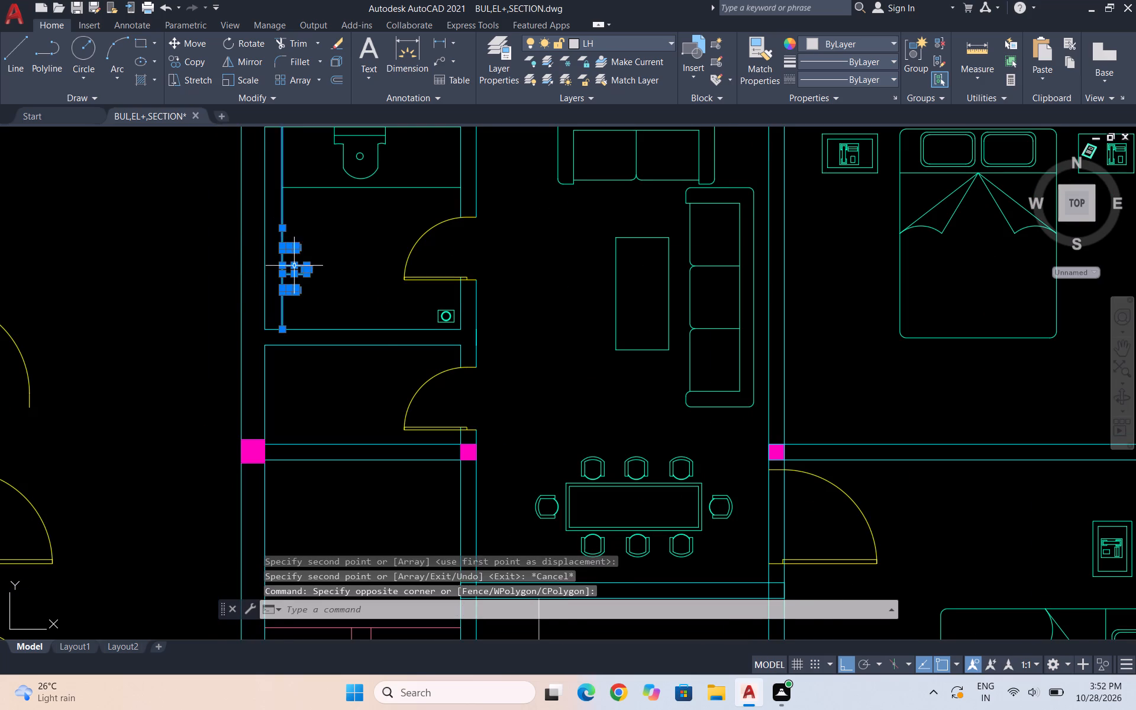
scroll(351, 258, down, 1)
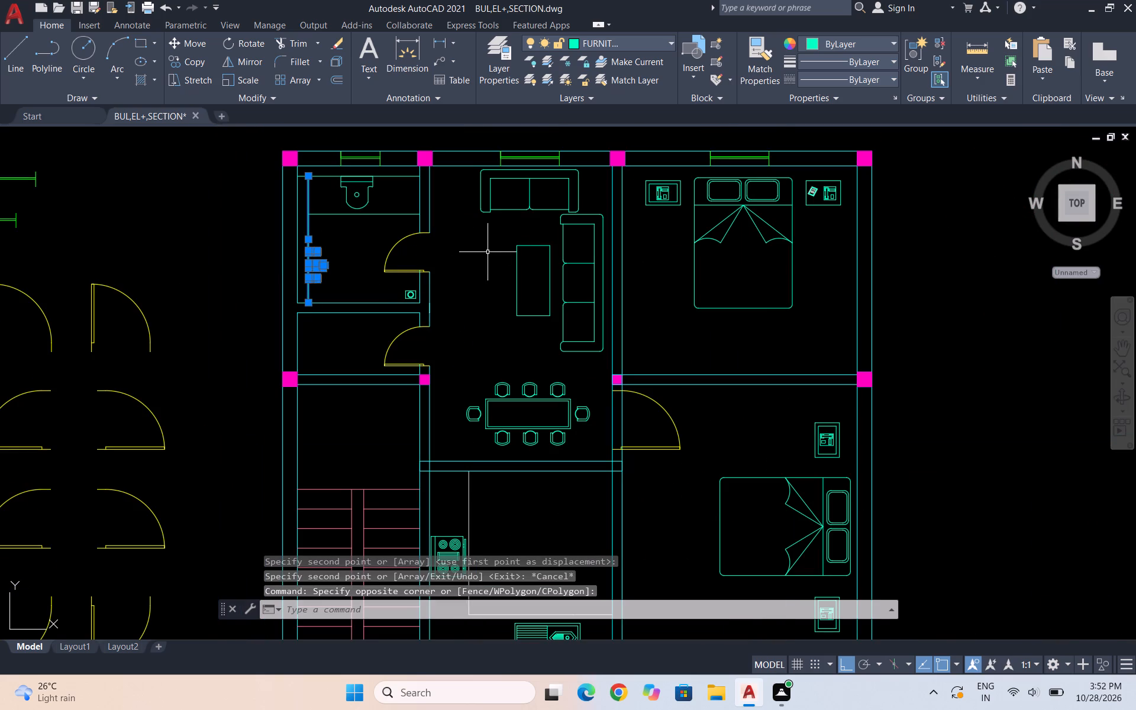
key(c)
key(o)
key(Return)
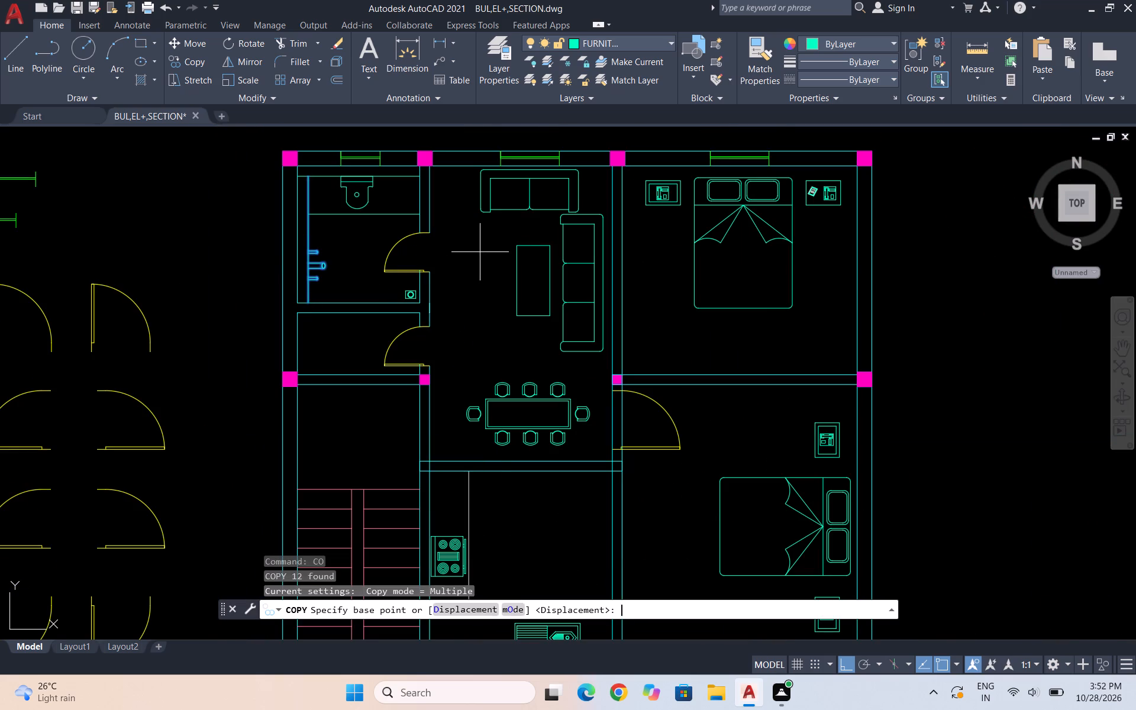
click(304, 177)
scroll(300, 177, down, 3)
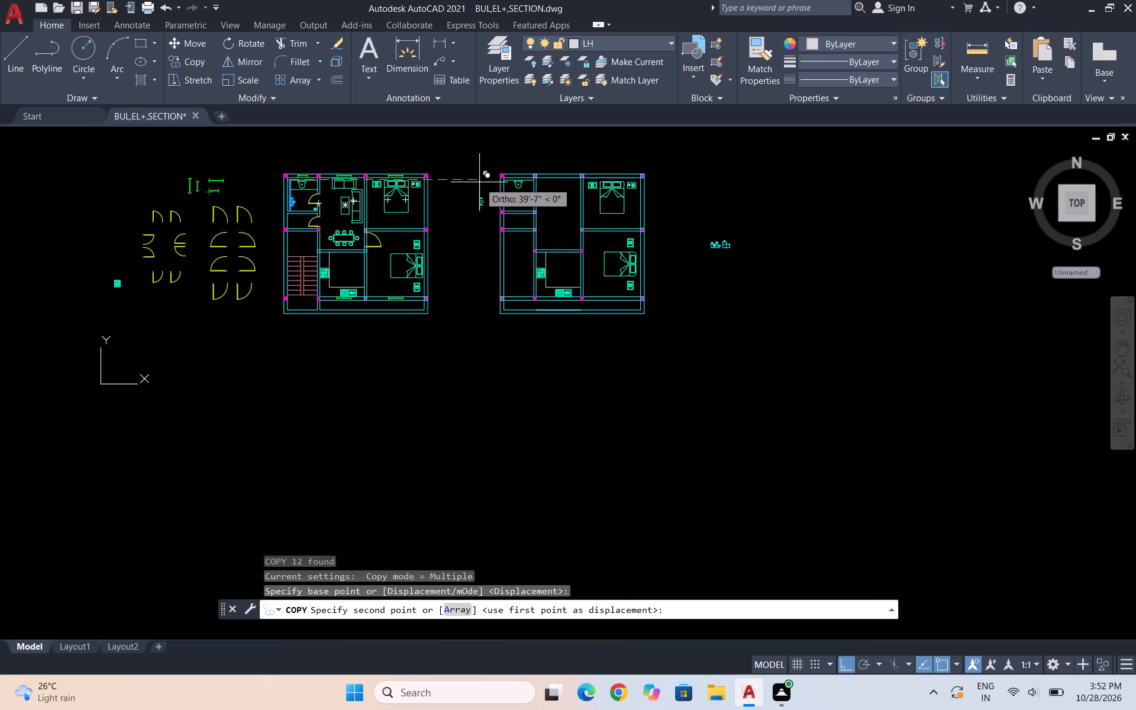
scroll(508, 160, up, 1)
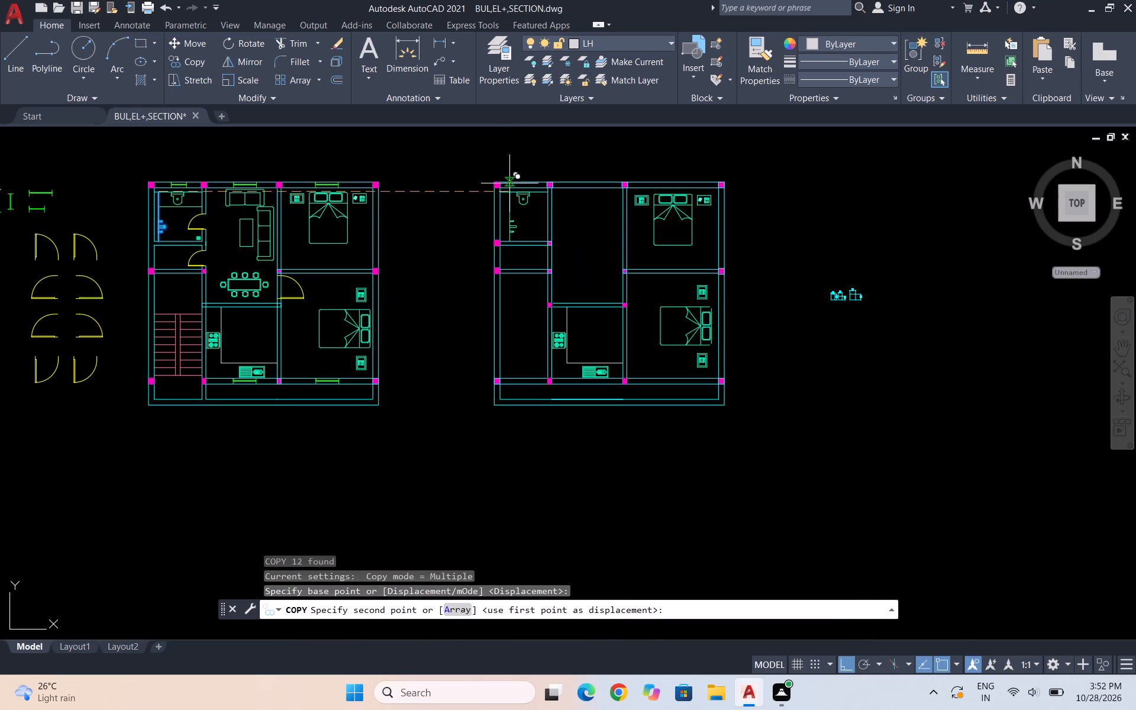
scroll(509, 183, up, 3)
scroll(486, 230, up, 1)
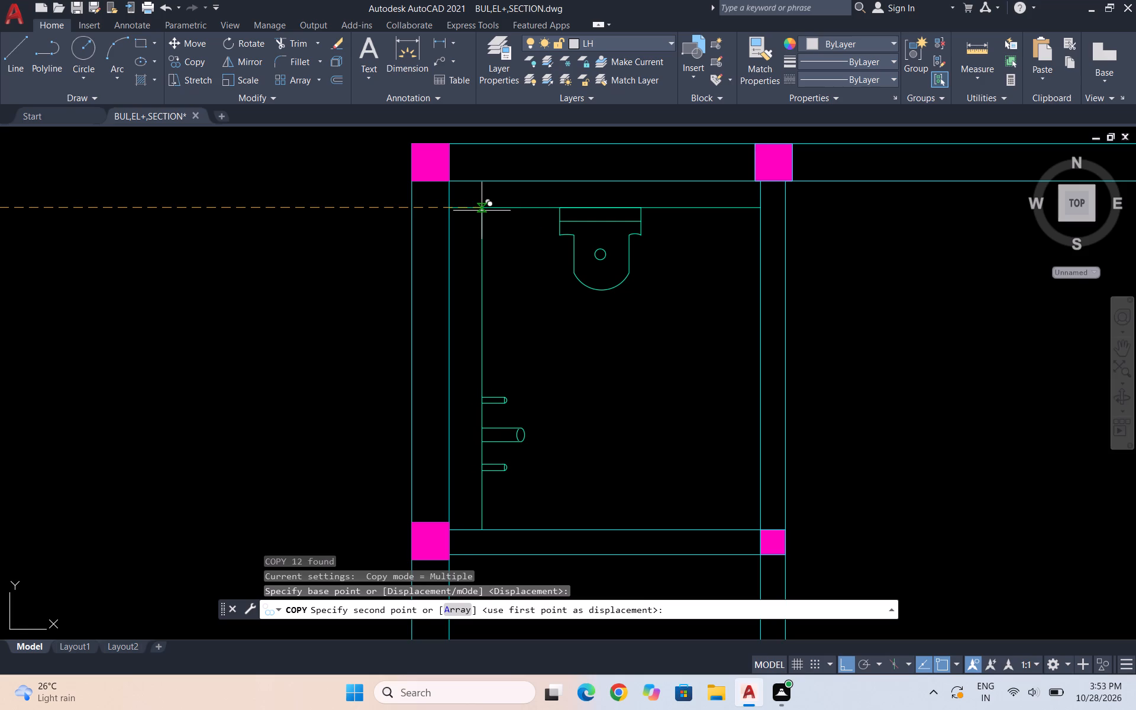
click(482, 211)
scroll(531, 179, down, 1)
key(Escape)
Copy the small rectangular floor drain from the furnished bathroom to the second bathroom's lower-right corner, level with the original.
scroll(535, 185, down, 2)
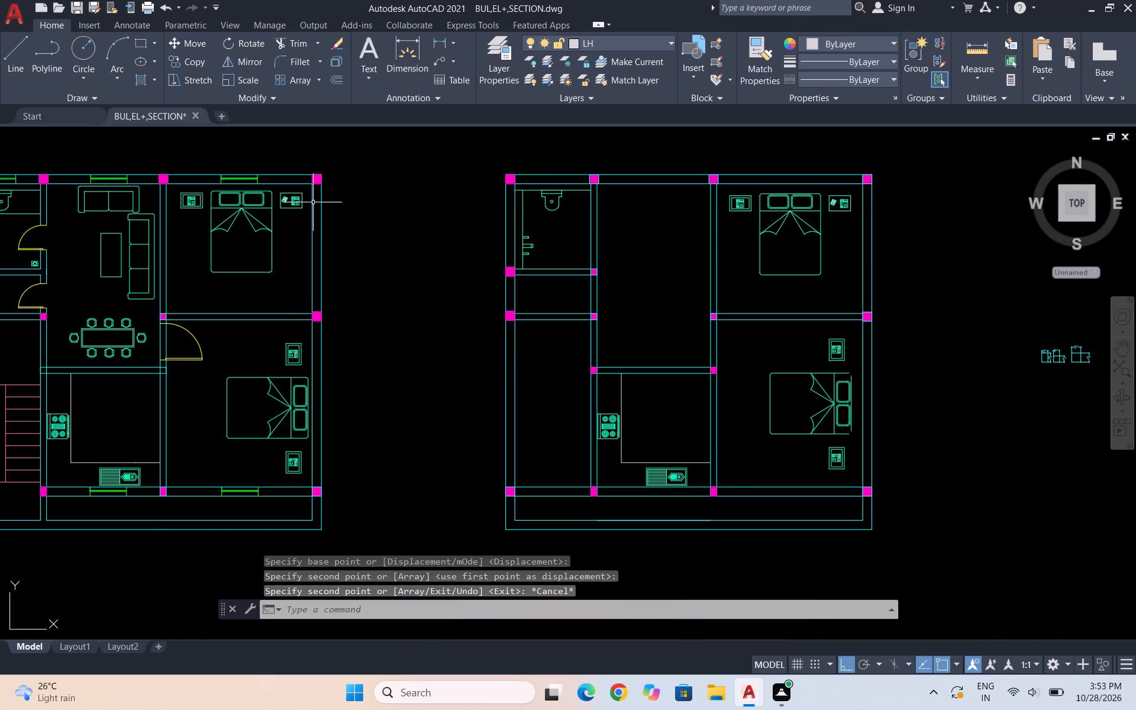
scroll(335, 202, down, 2)
scroll(224, 217, up, 2)
scroll(331, 244, up, 1)
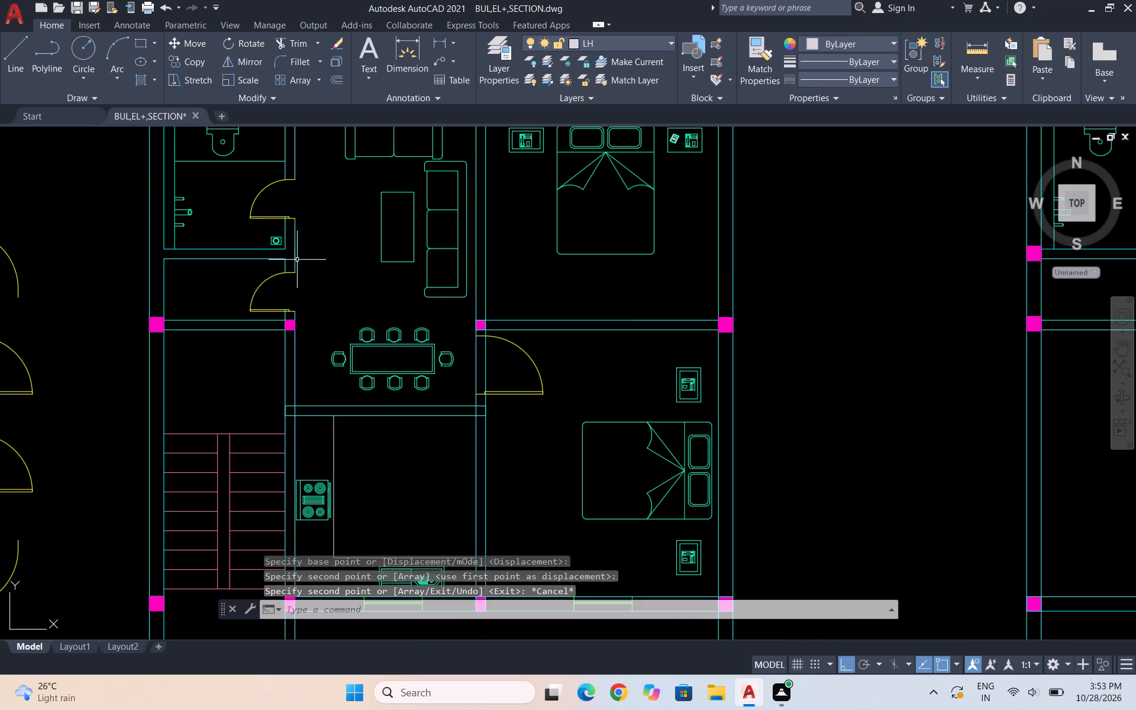
scroll(275, 253, up, 6)
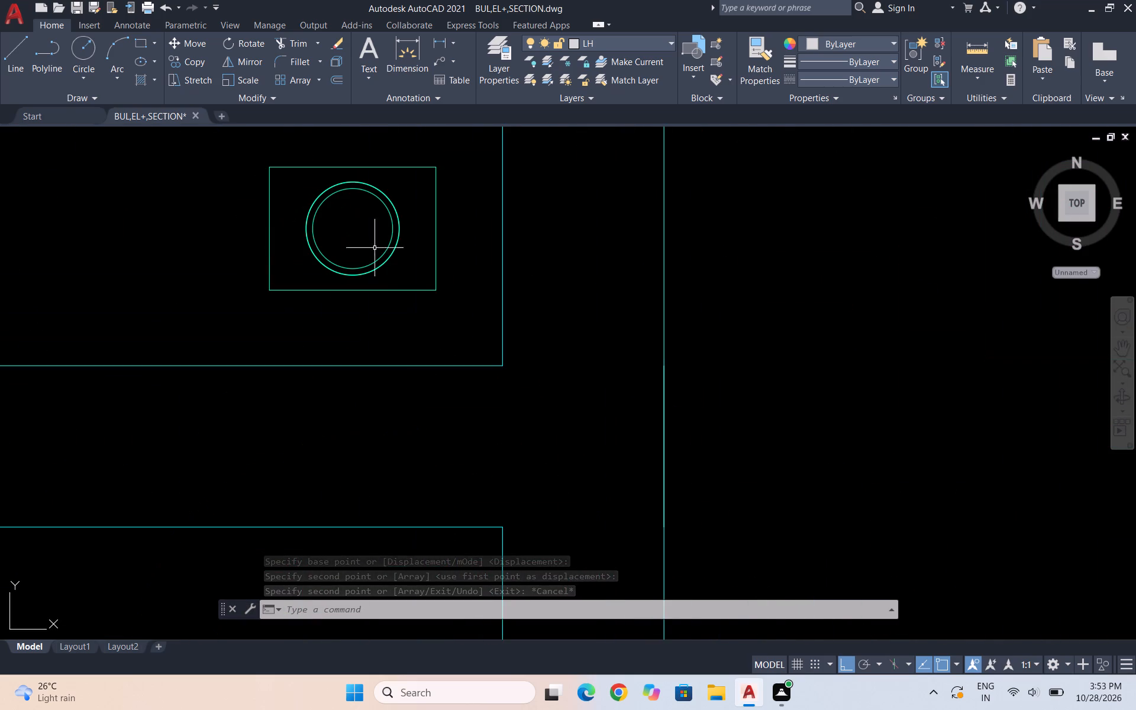
click(440, 292)
click(234, 160)
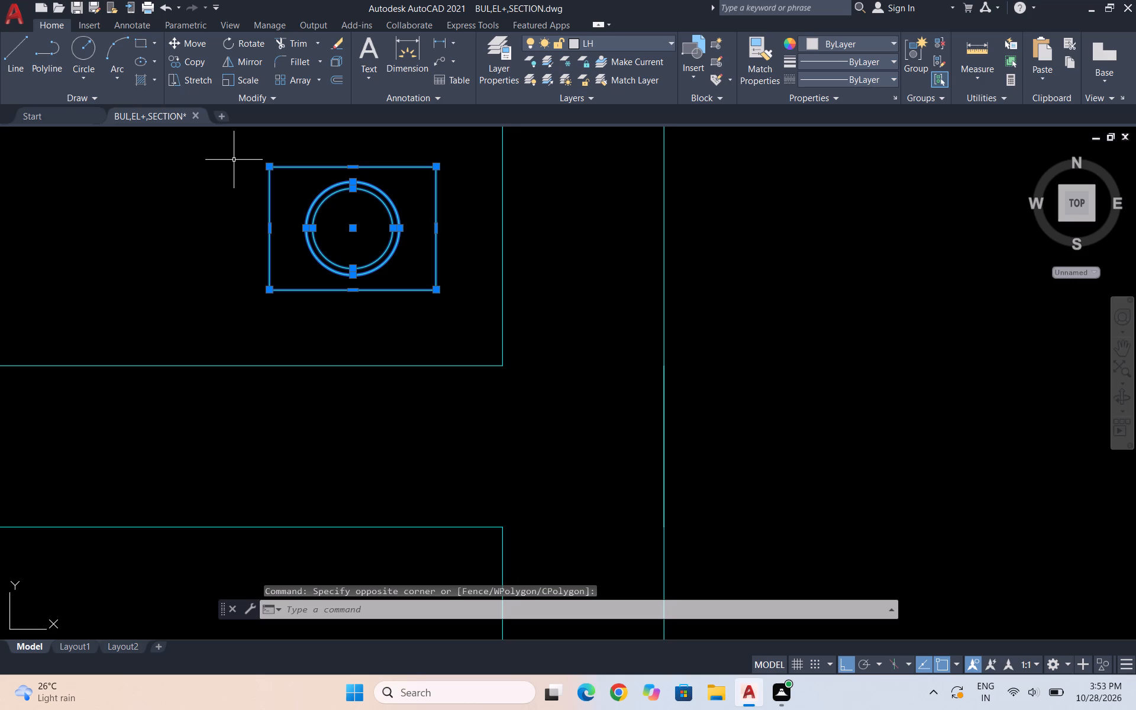
key(c)
key(o)
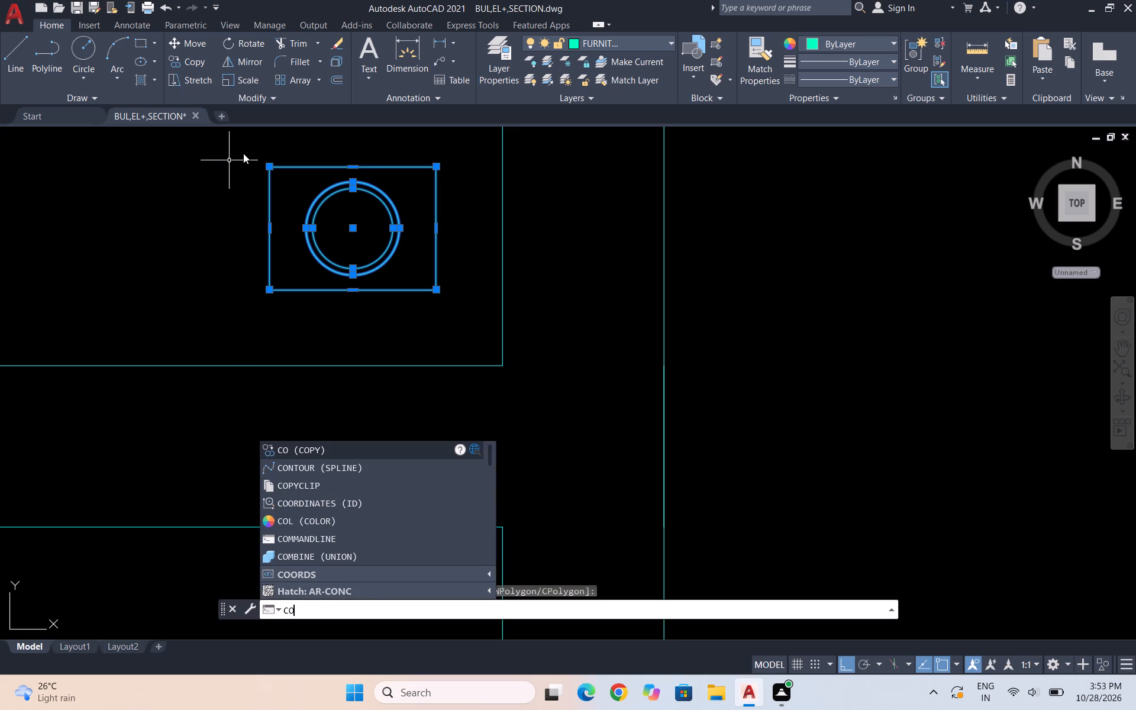
key(Return)
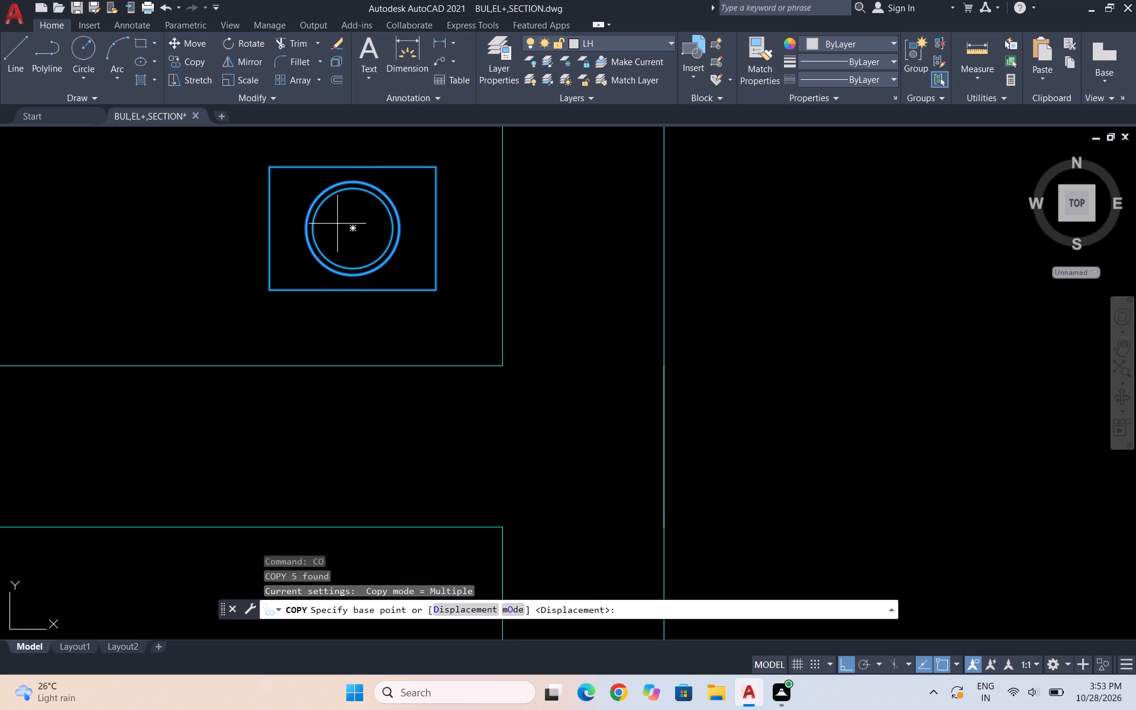
click(350, 228)
scroll(320, 225, down, 3)
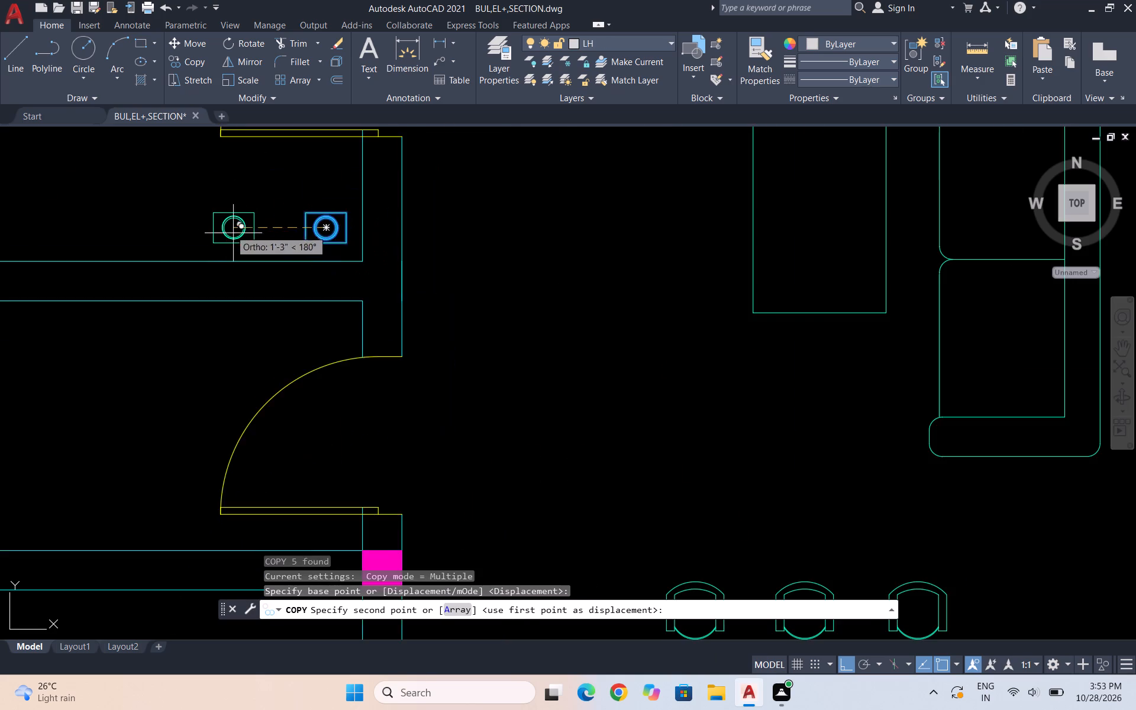
scroll(226, 228, down, 3)
scroll(398, 222, down, 2)
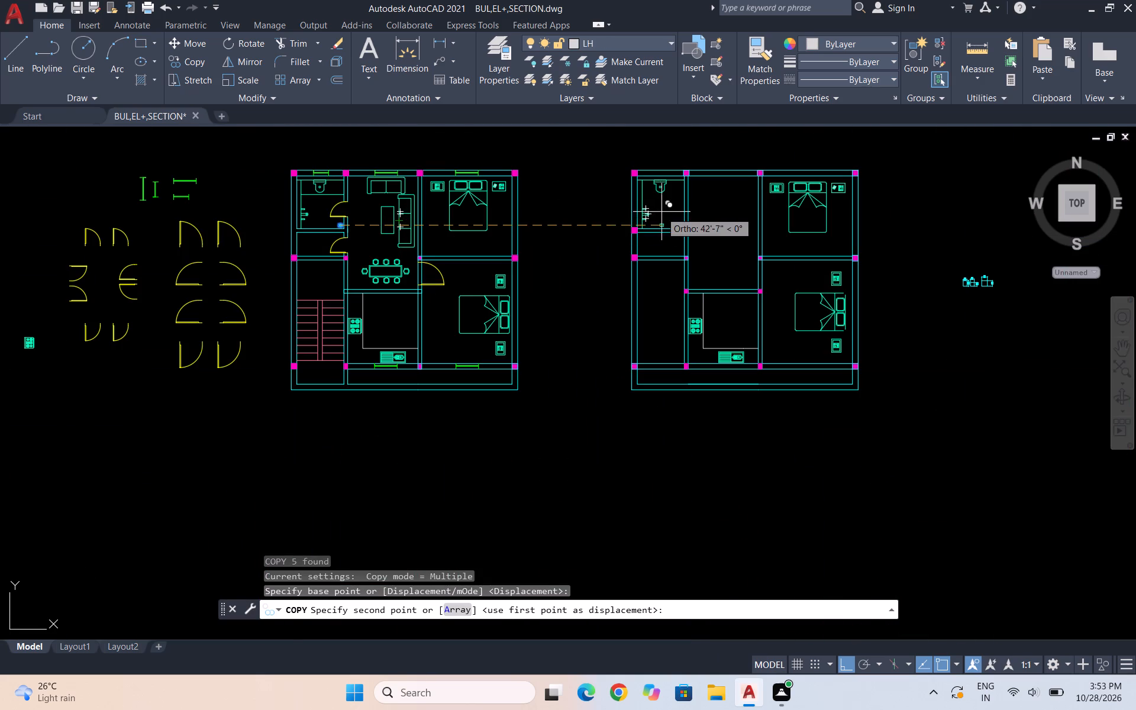
scroll(661, 211, up, 4)
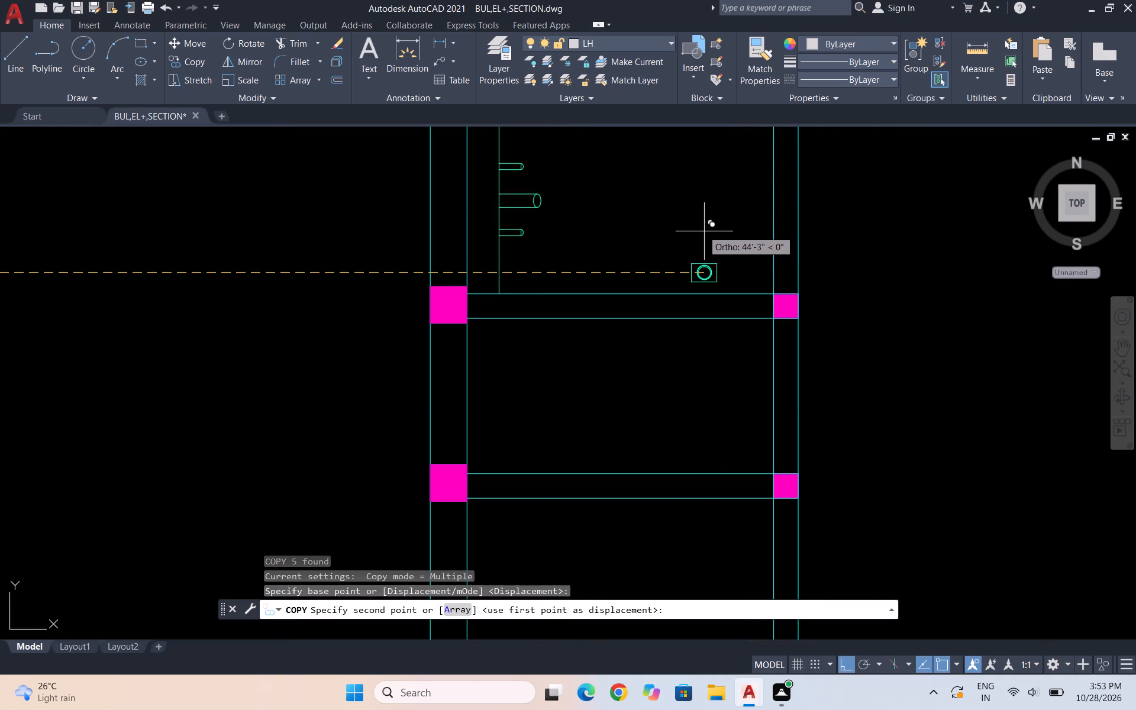
click(747, 246)
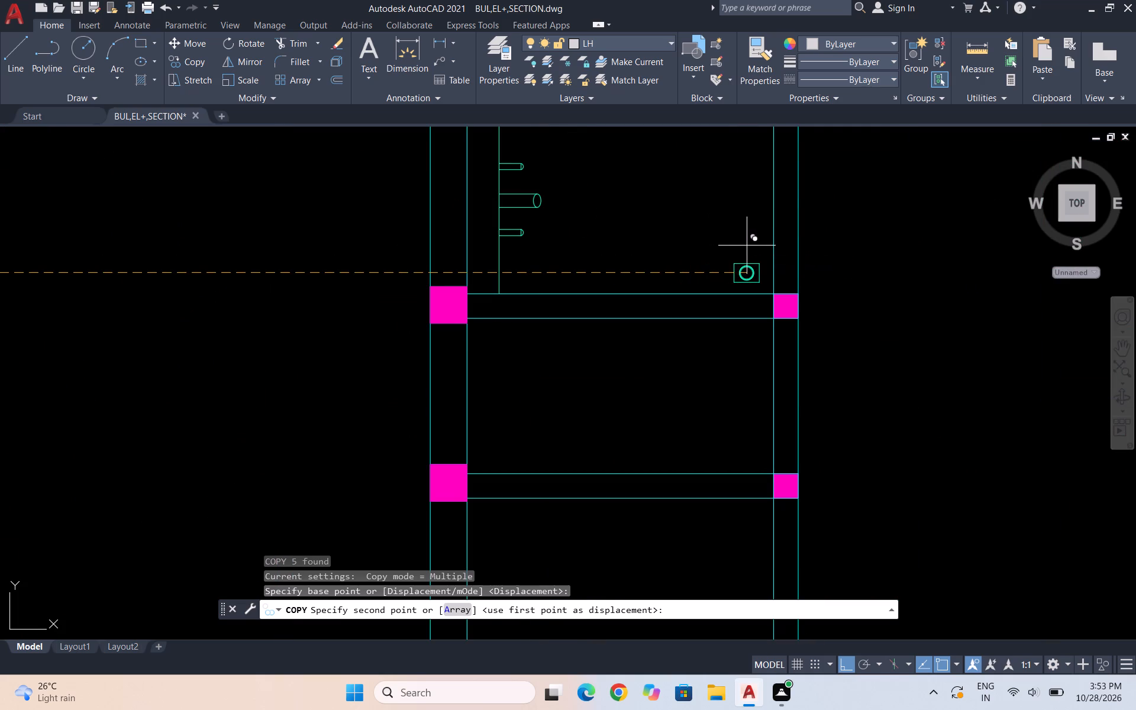
key(Escape)
Copy the dining table with its eight chairs from the furnished plan to the area above the second plan's kitchen, level with the original.
scroll(331, 364, down, 1)
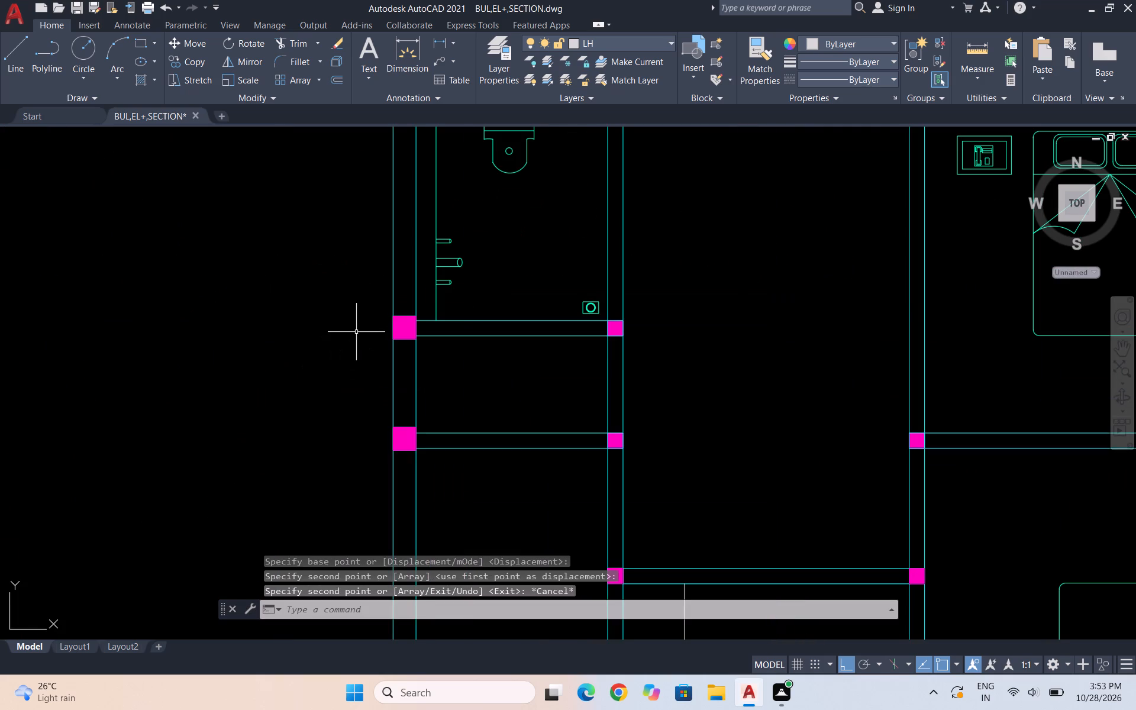
scroll(382, 309, down, 2)
scroll(481, 310, down, 1)
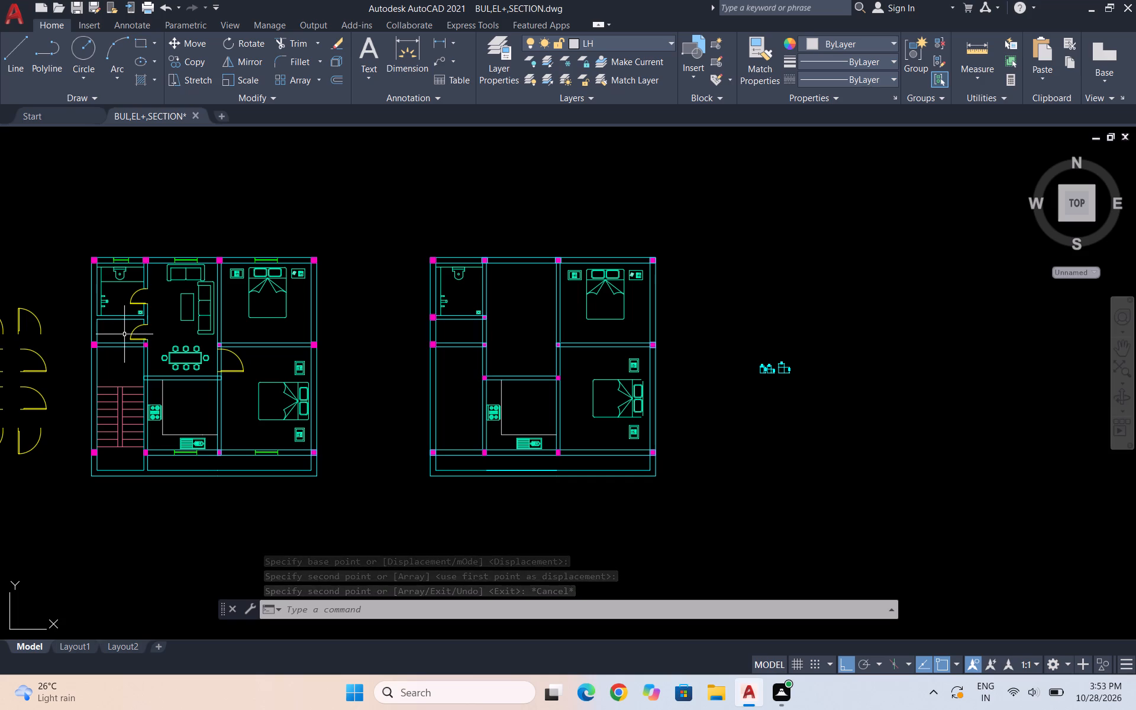
scroll(139, 352, up, 2)
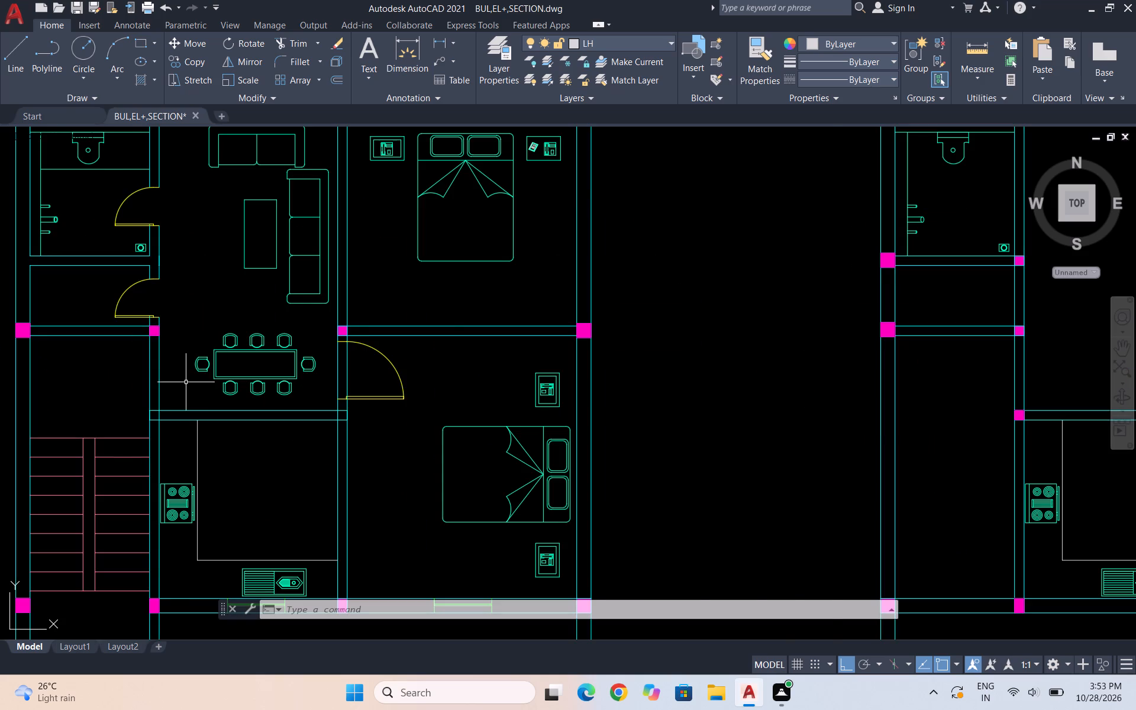
scroll(186, 383, up, 1)
click(395, 405)
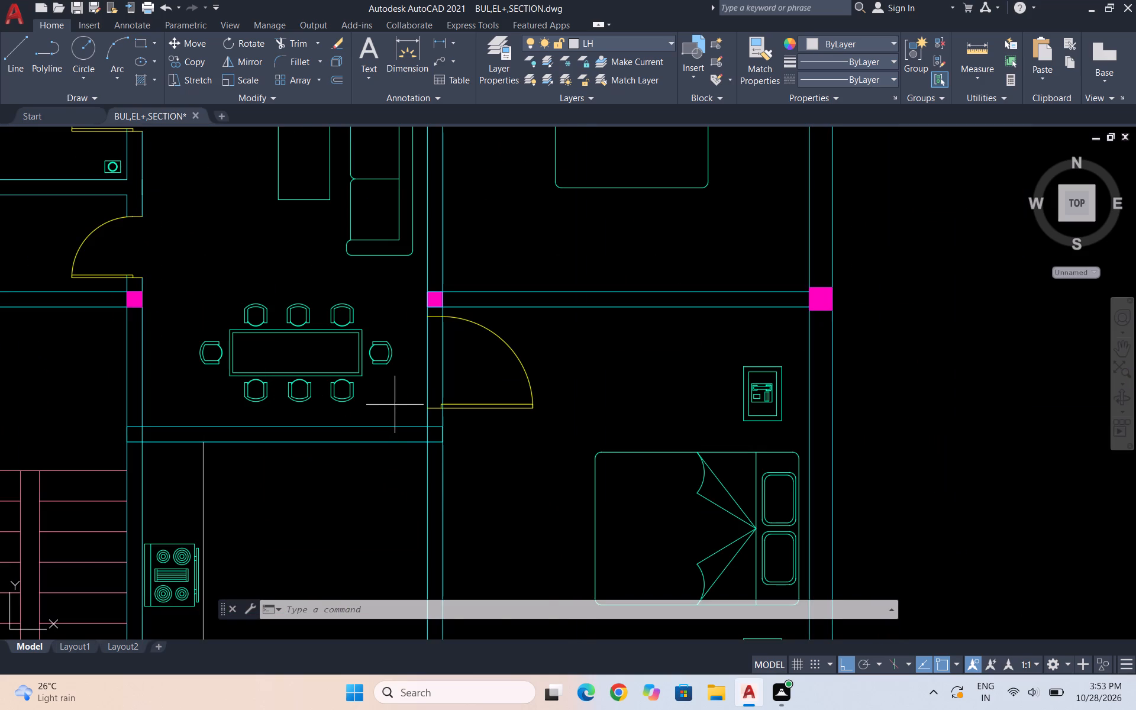
click(195, 295)
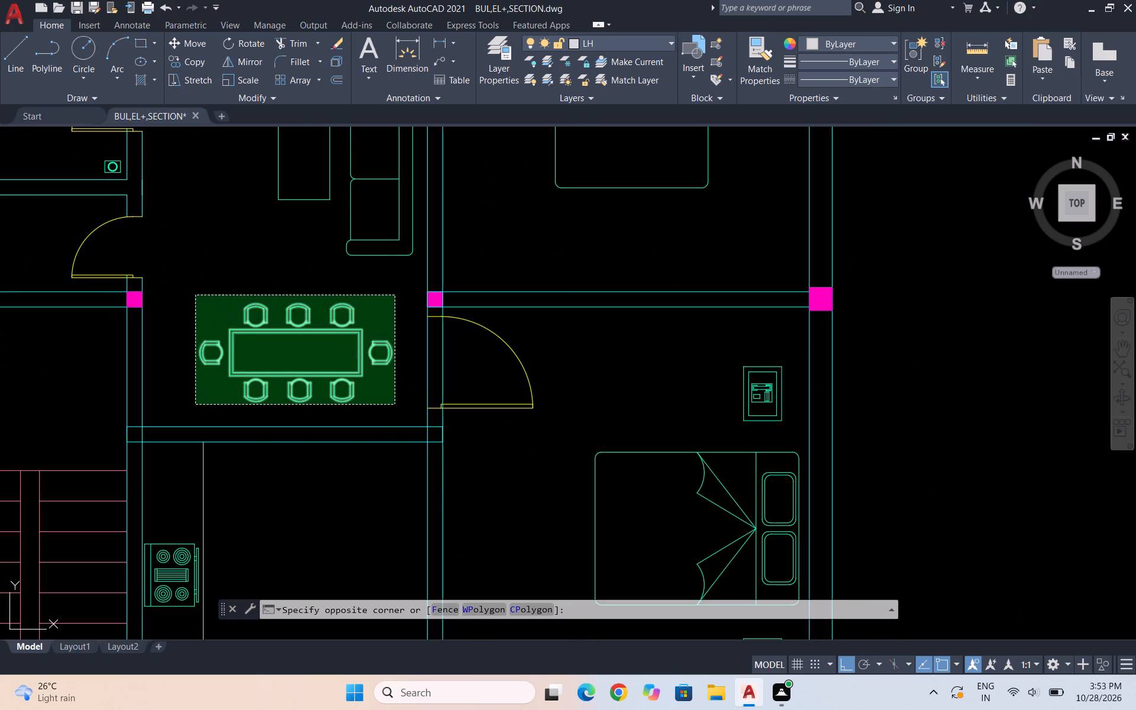
scroll(198, 318, down, 2)
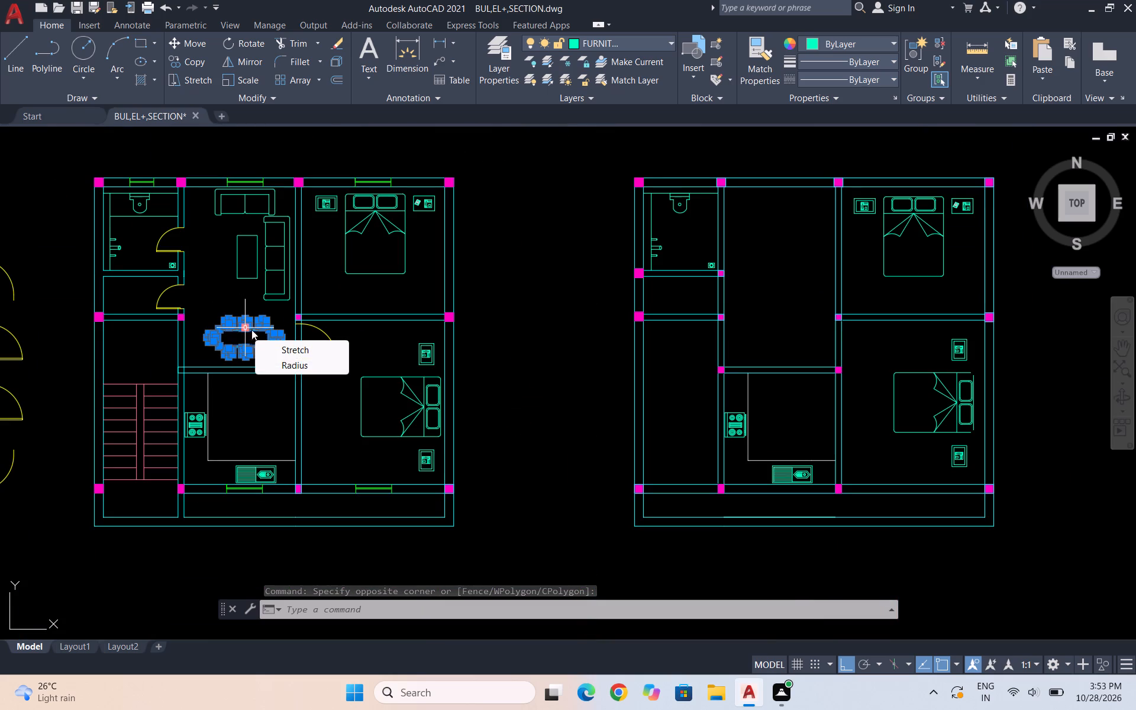
text(CO)
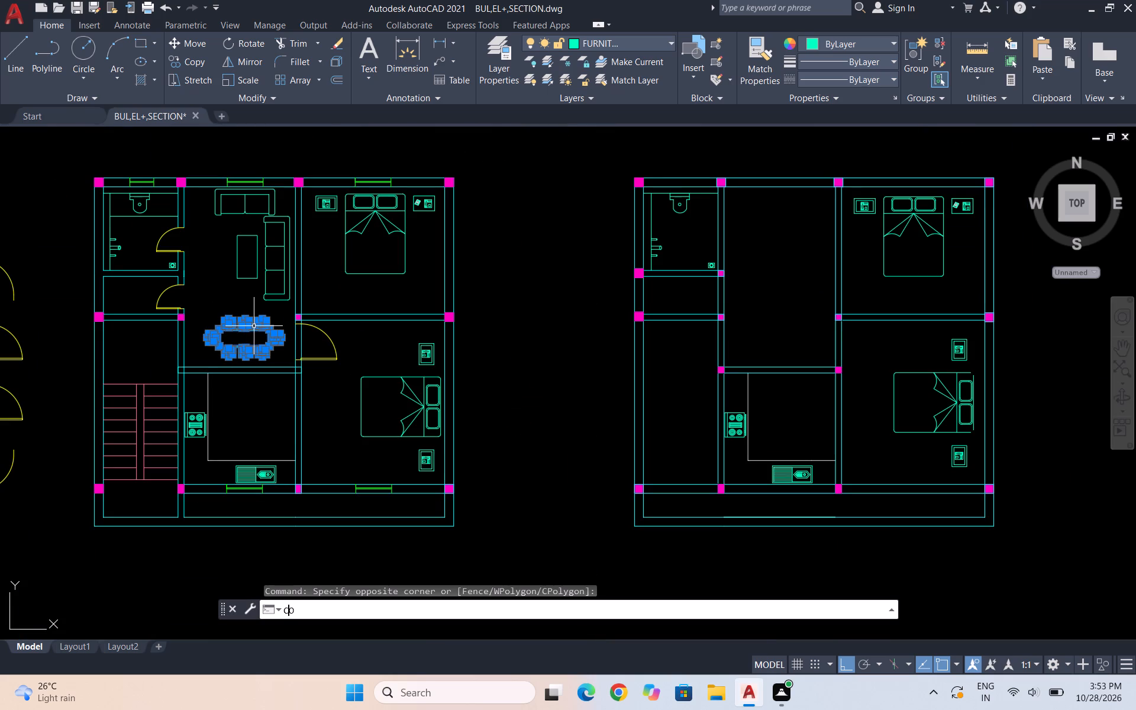
key(Return)
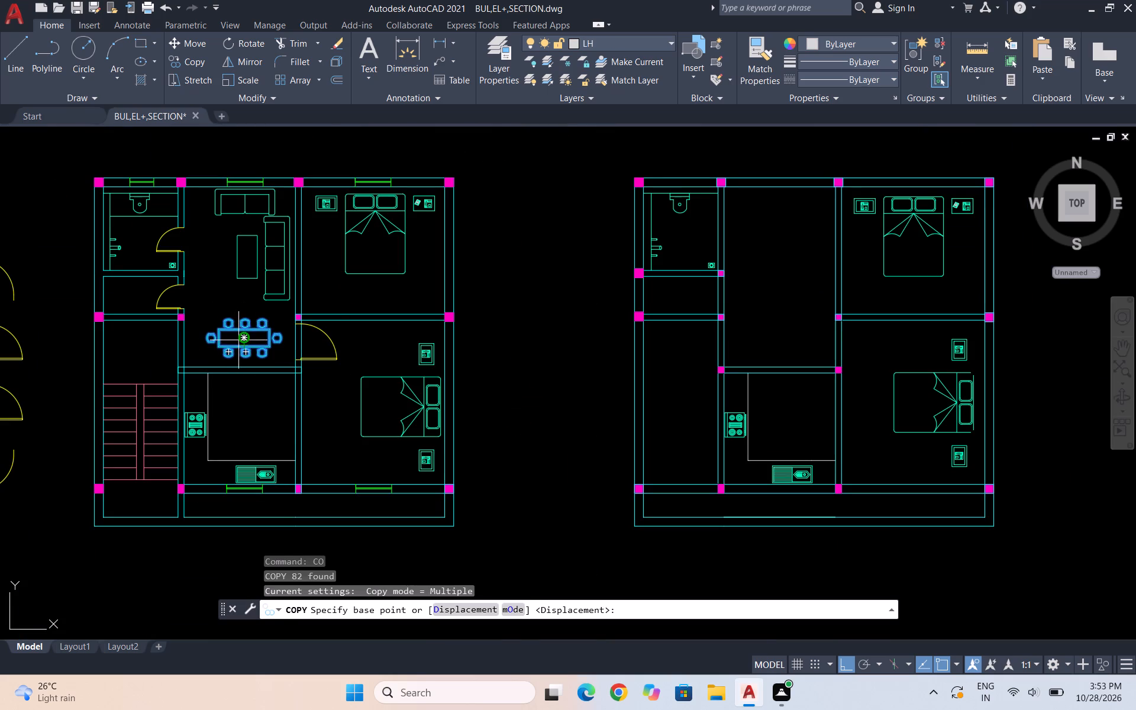
click(241, 341)
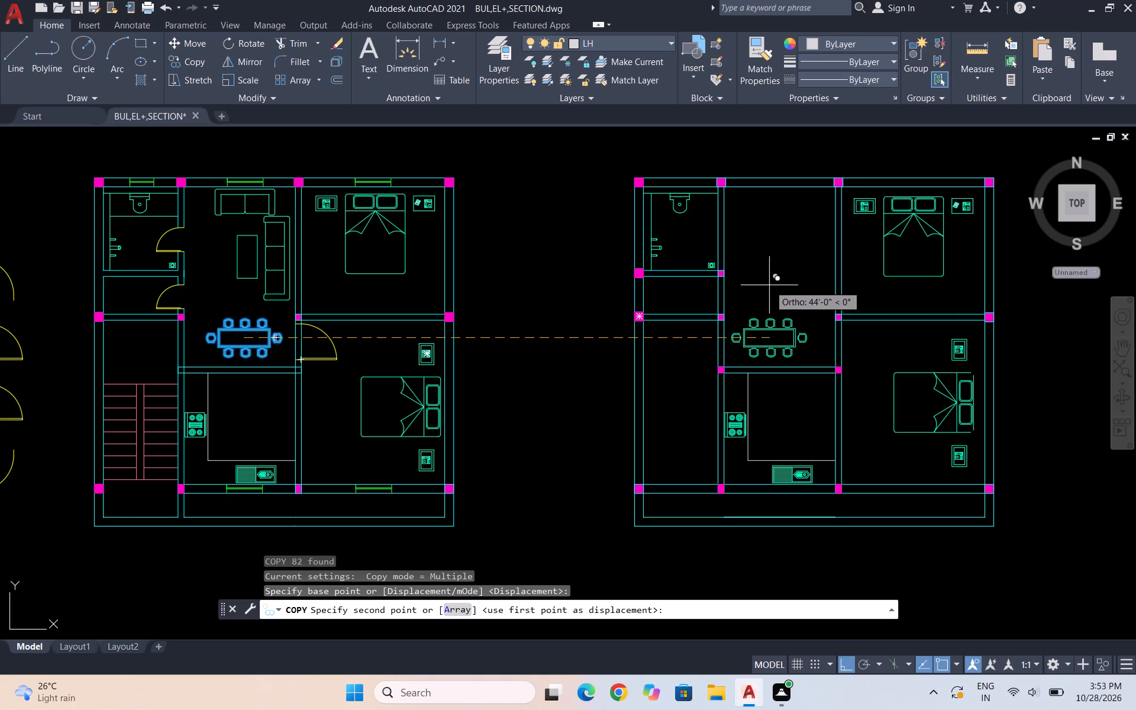
click(780, 289)
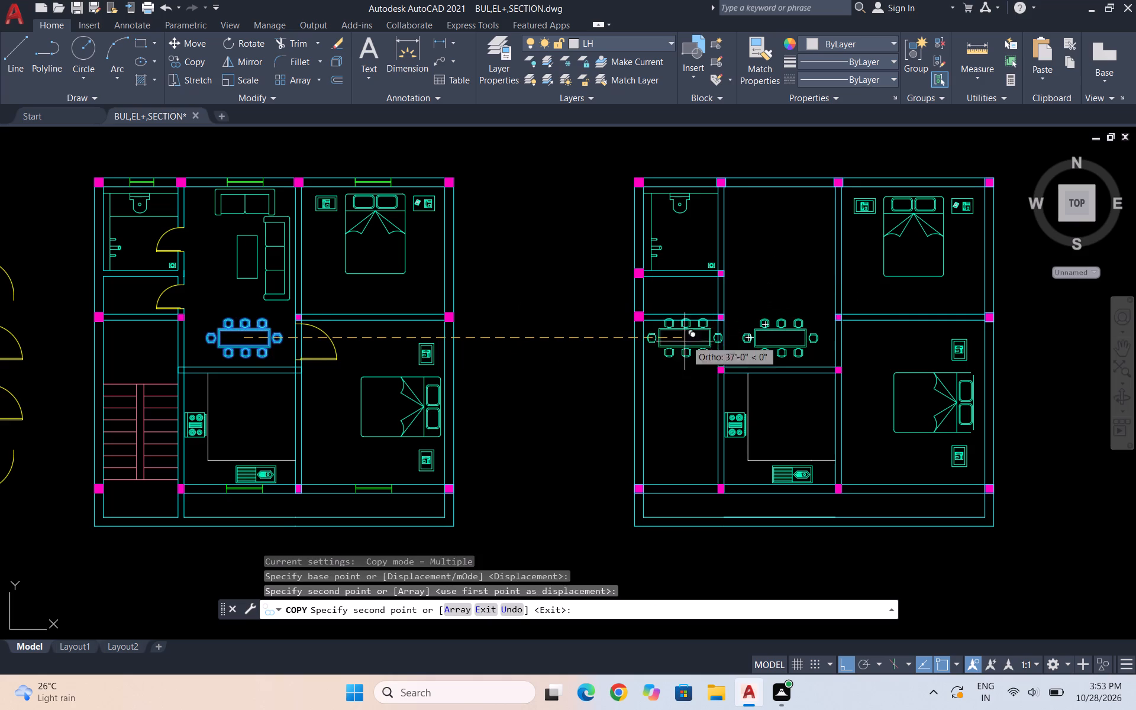
key(Escape)
Copy the two sofas and coffee table from the furnished living room about 45'-5" horizontally into the second plan's living room.
scroll(248, 180, up, 1)
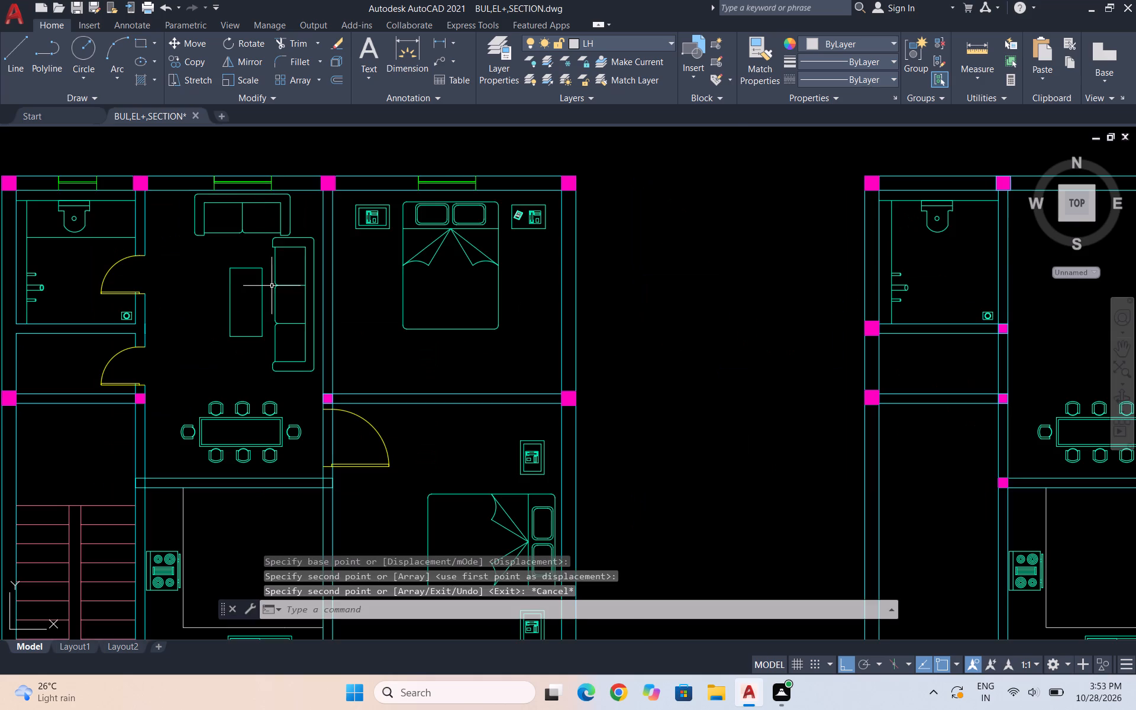
scroll(264, 306, up, 1)
scroll(298, 411, up, 1)
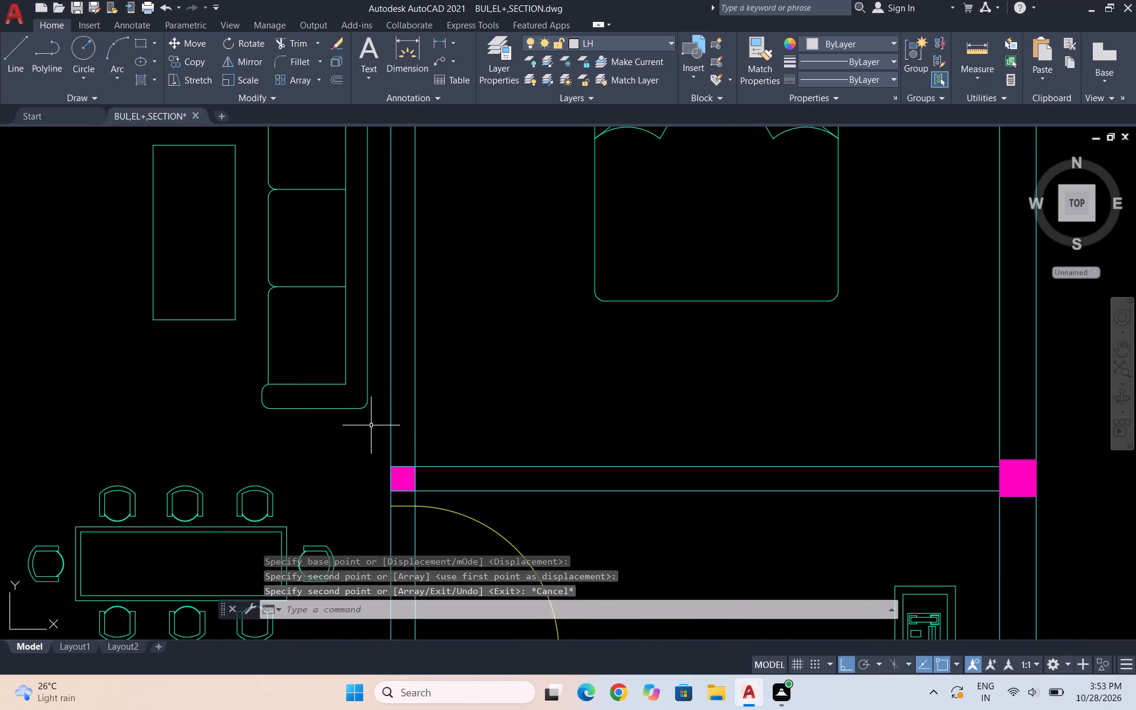
click(377, 427)
scroll(366, 421, down, 2)
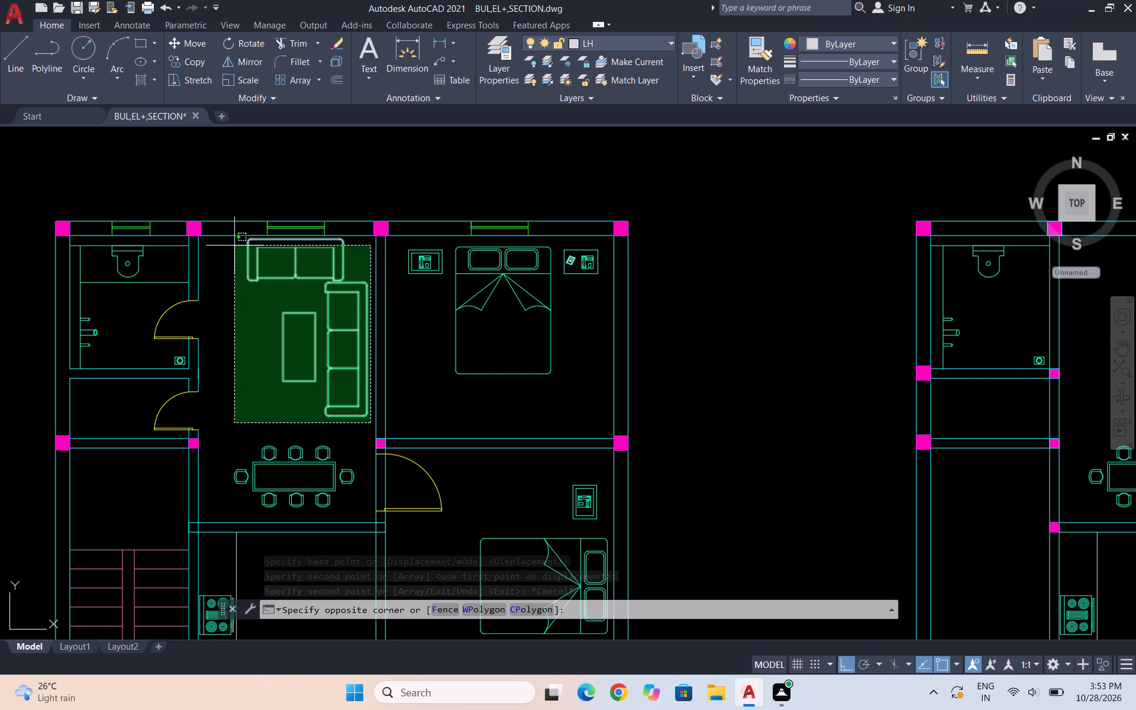
click(234, 244)
text(CO)
key(Return)
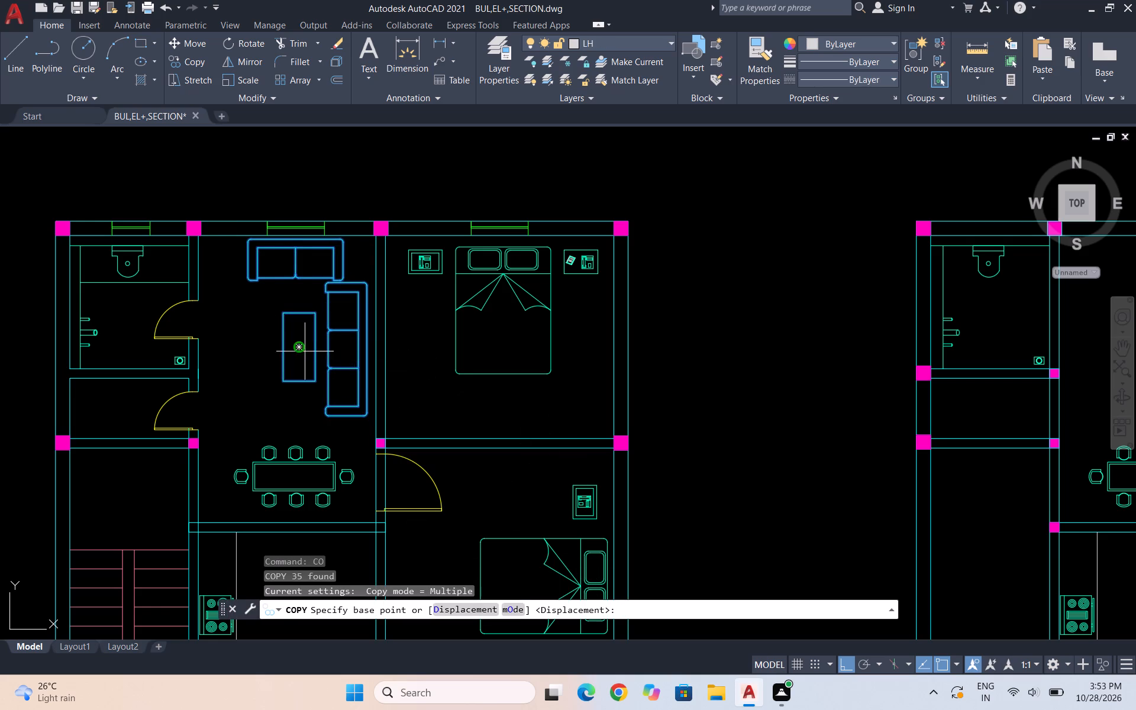
click(305, 349)
scroll(306, 350, down, 3)
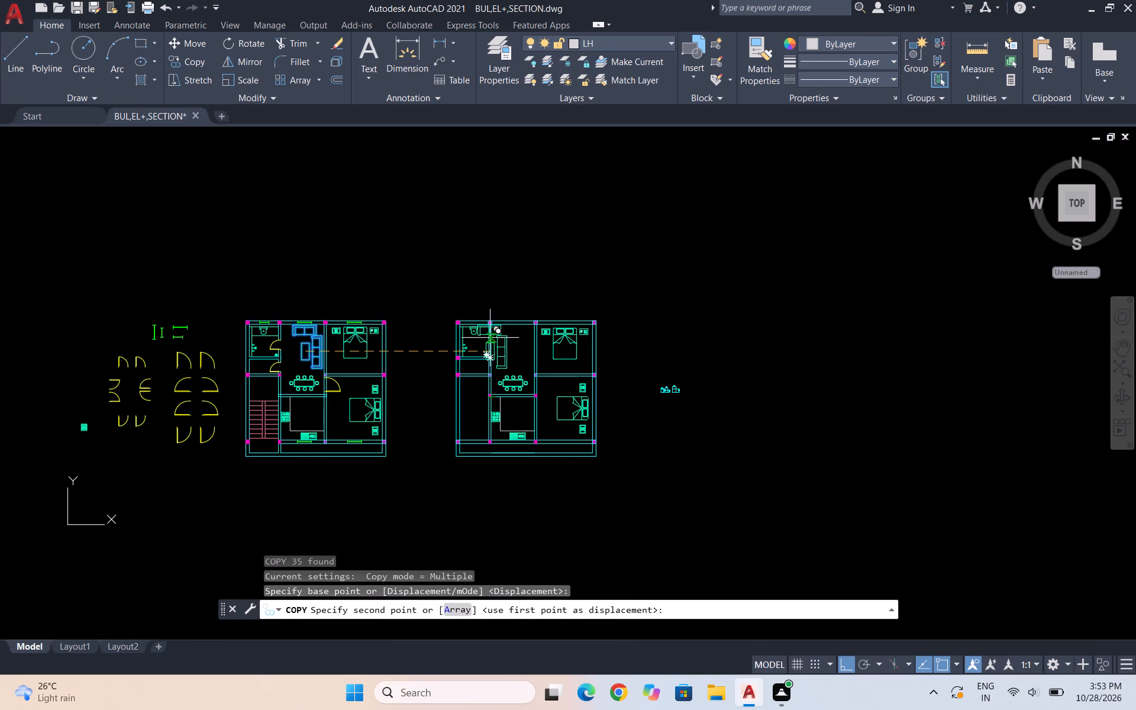
scroll(490, 338, up, 4)
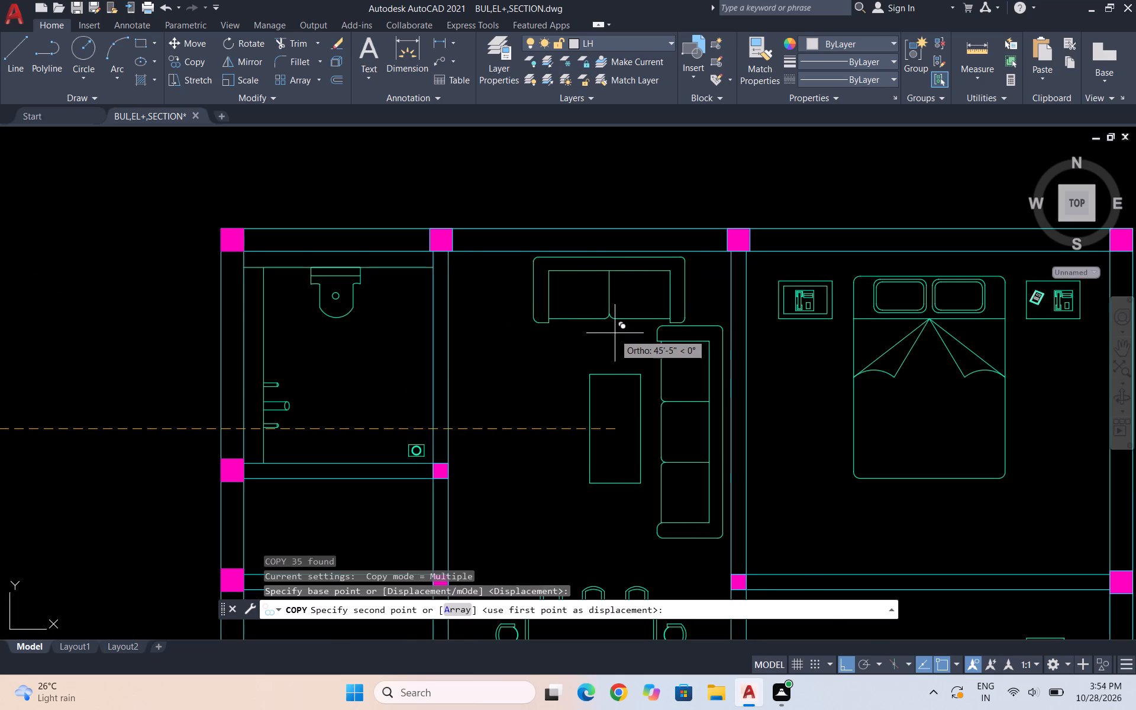
click(615, 333)
key(Escape)
scroll(831, 314, down, 3)
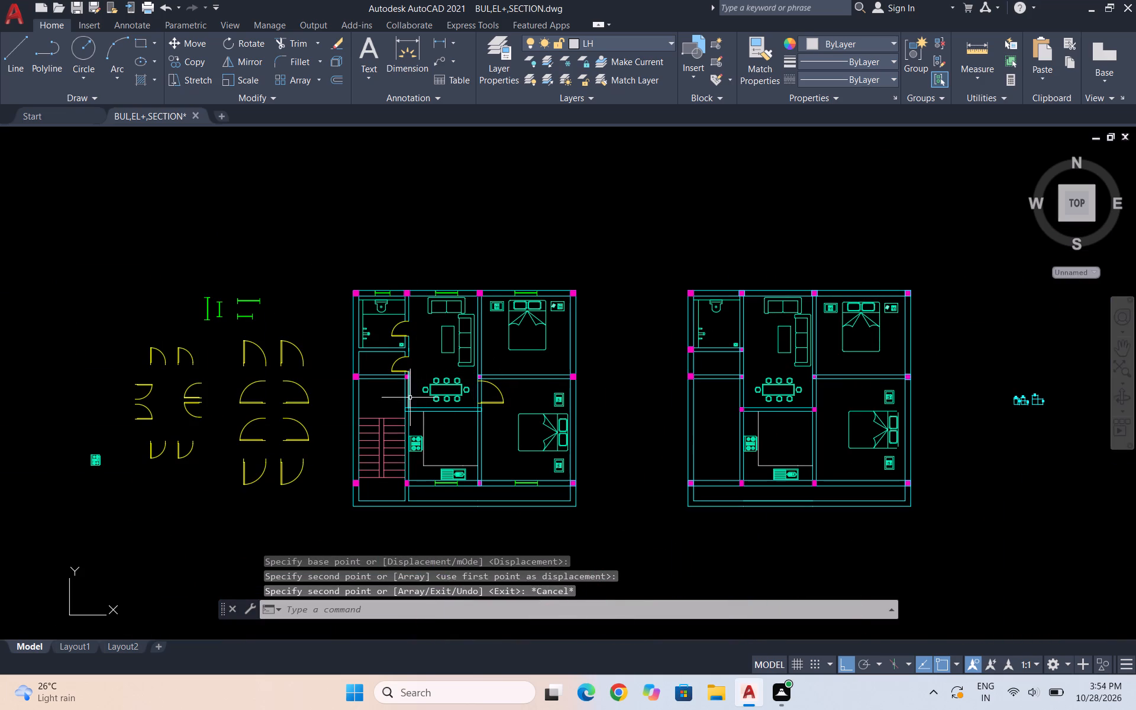
Copy the staircase lines from the furnished plan to the second plan's stair bay, level with the original.
scroll(389, 489, up, 2)
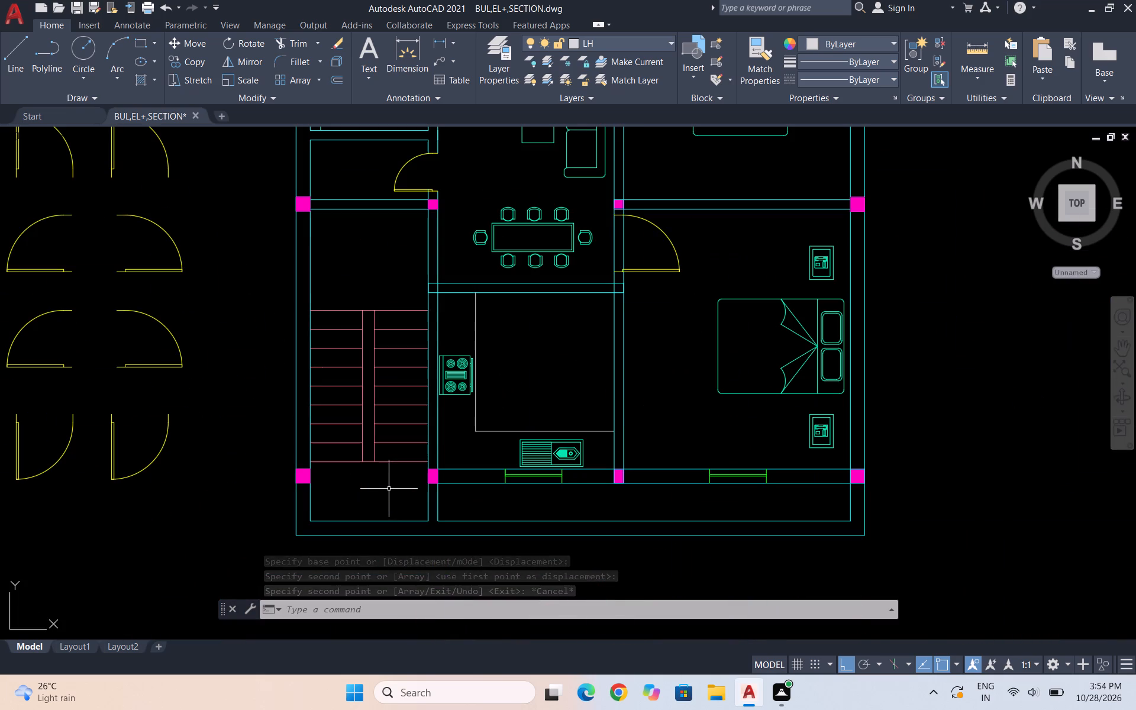
click(411, 480)
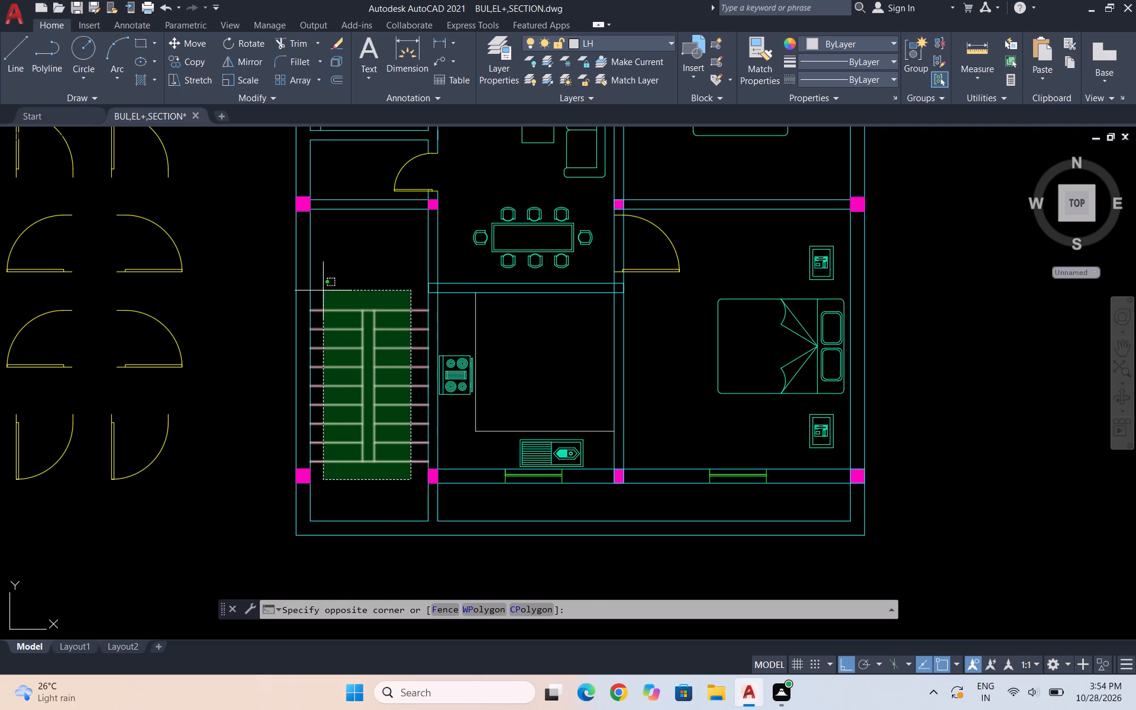
click(323, 291)
key(c)
key(o)
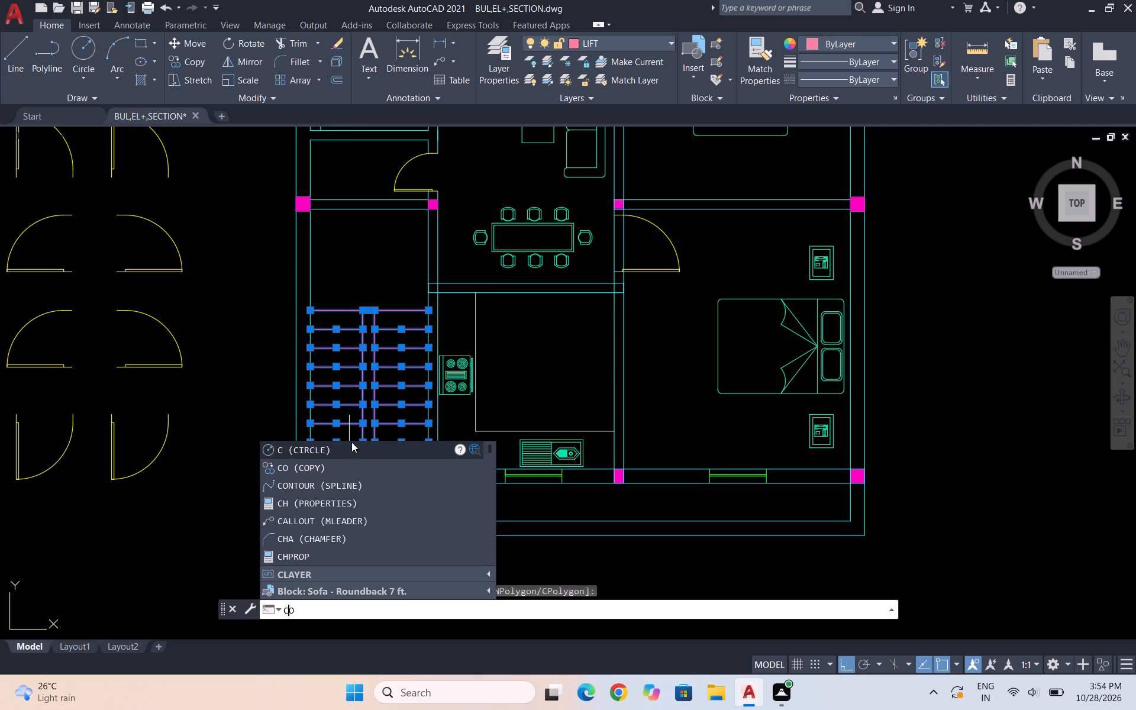
key(Return)
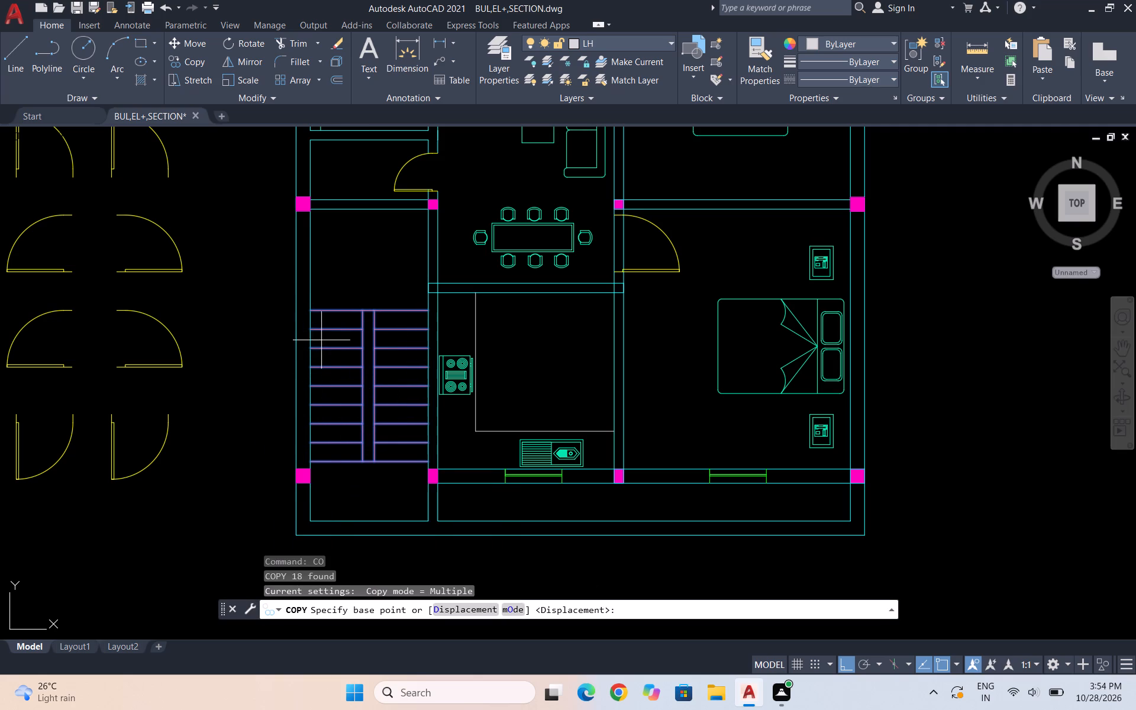
click(312, 306)
scroll(312, 306, down, 3)
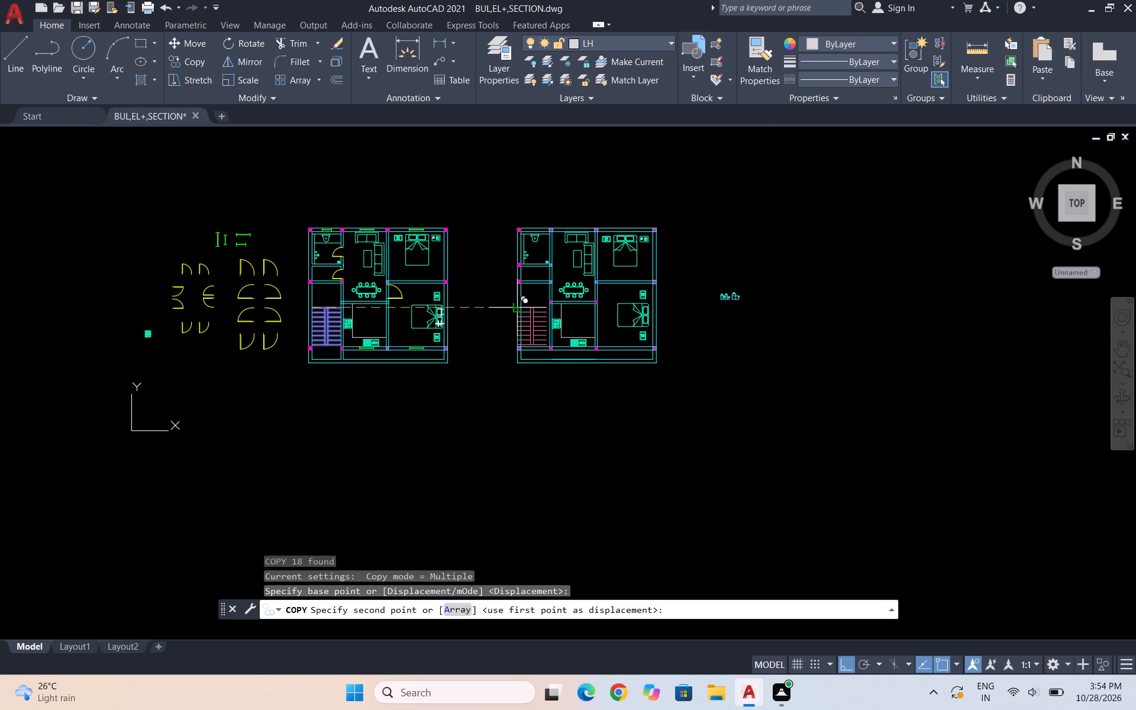
scroll(519, 309, up, 3)
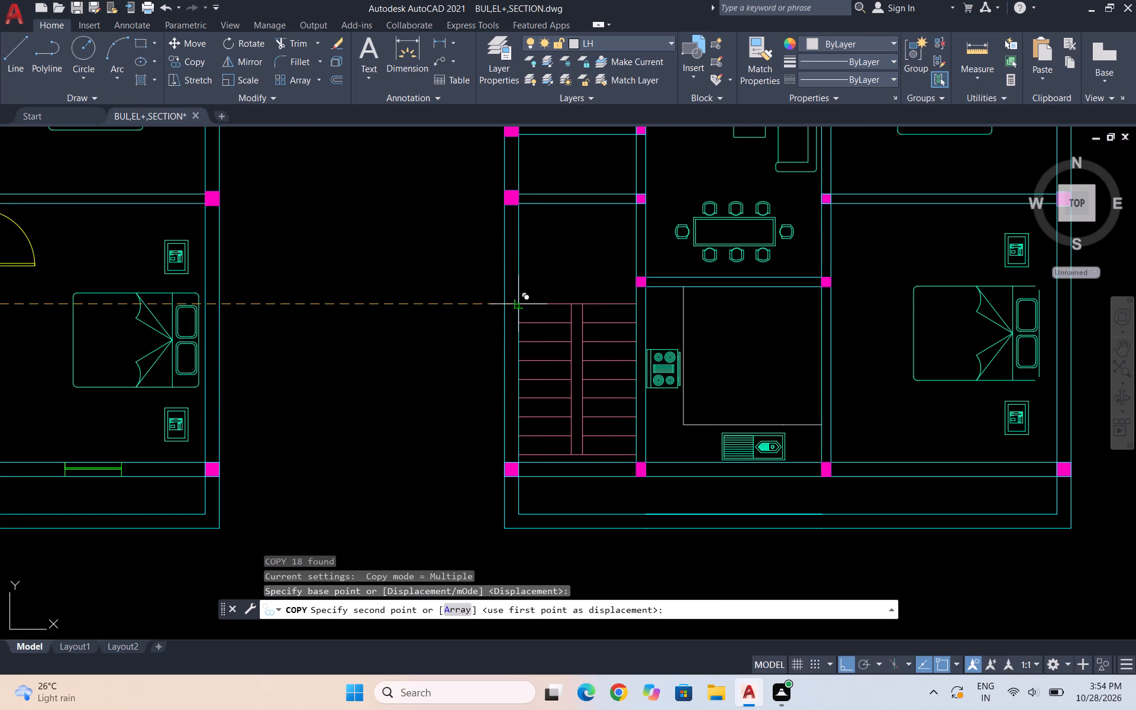
click(521, 301)
scroll(654, 259, down, 3)
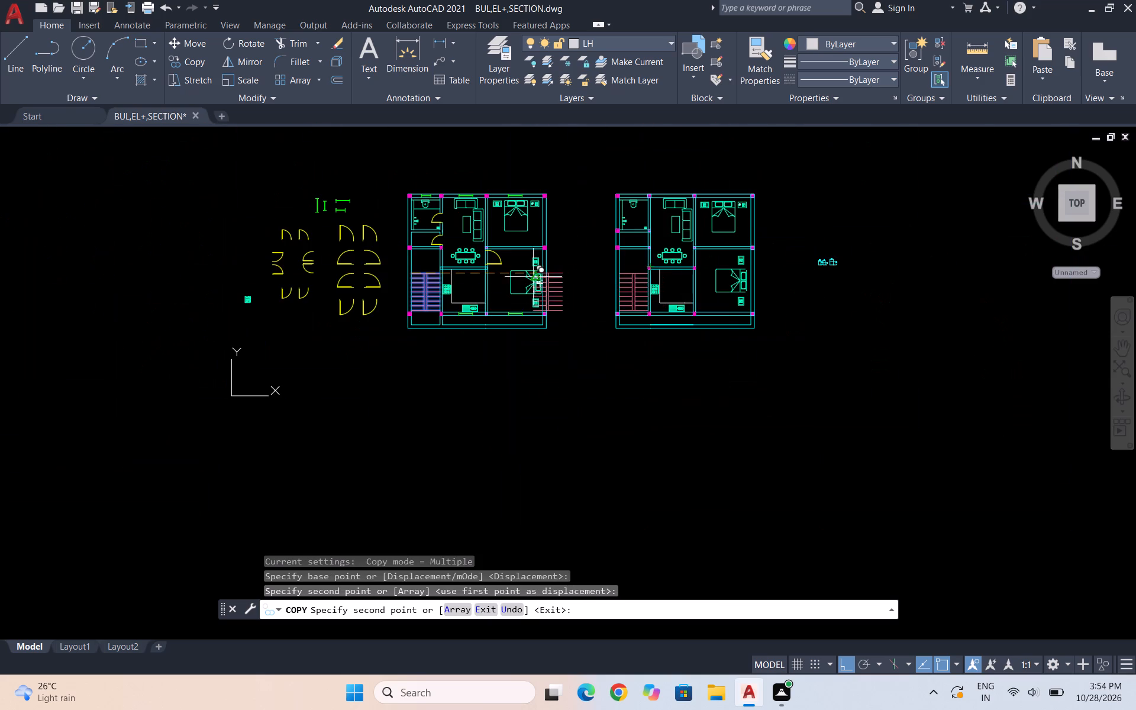
scroll(476, 270, up, 2)
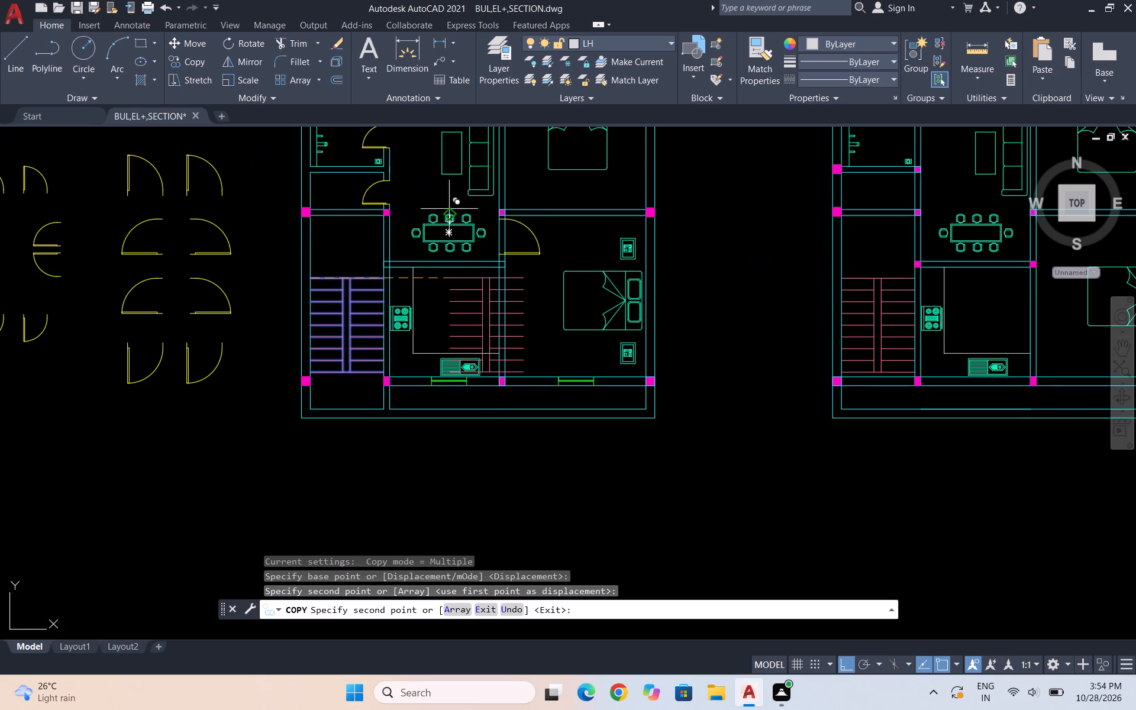
key(Escape)
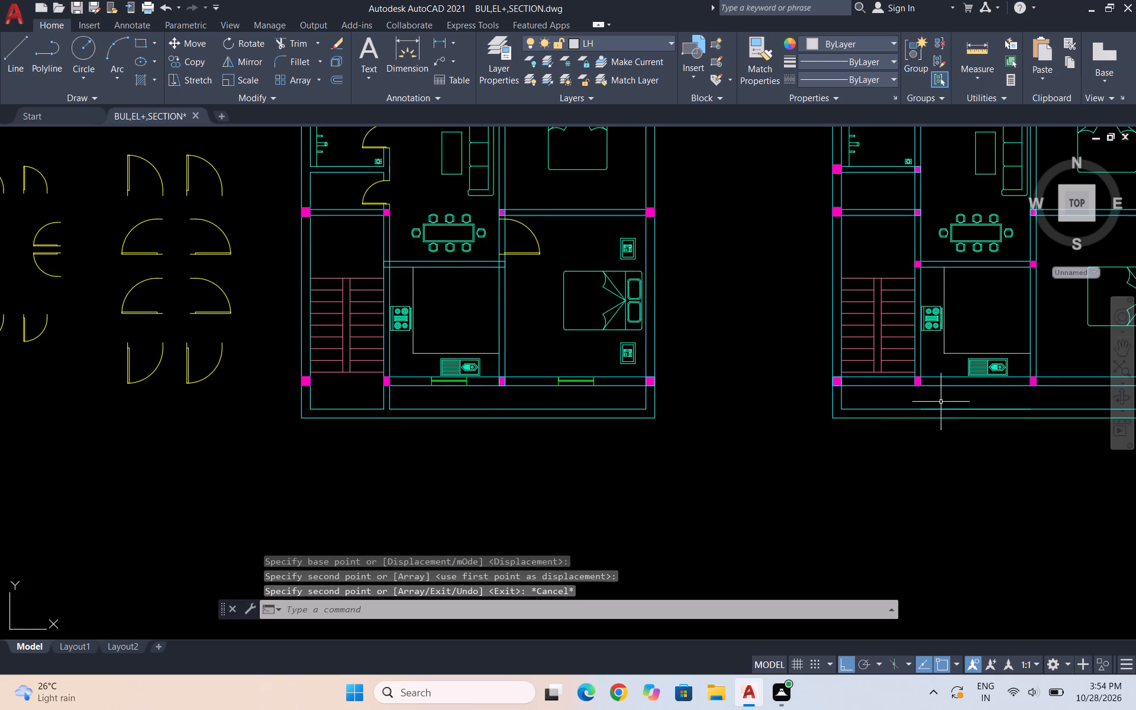
Trim away the two horizontal wall lines between the columns at the bottom of the second plan's stair bay.
scroll(937, 404, up, 1)
scroll(822, 375, up, 2)
text(TR)
key(Return)
scroll(818, 383, up, 3)
drag(818, 383, 805, 316)
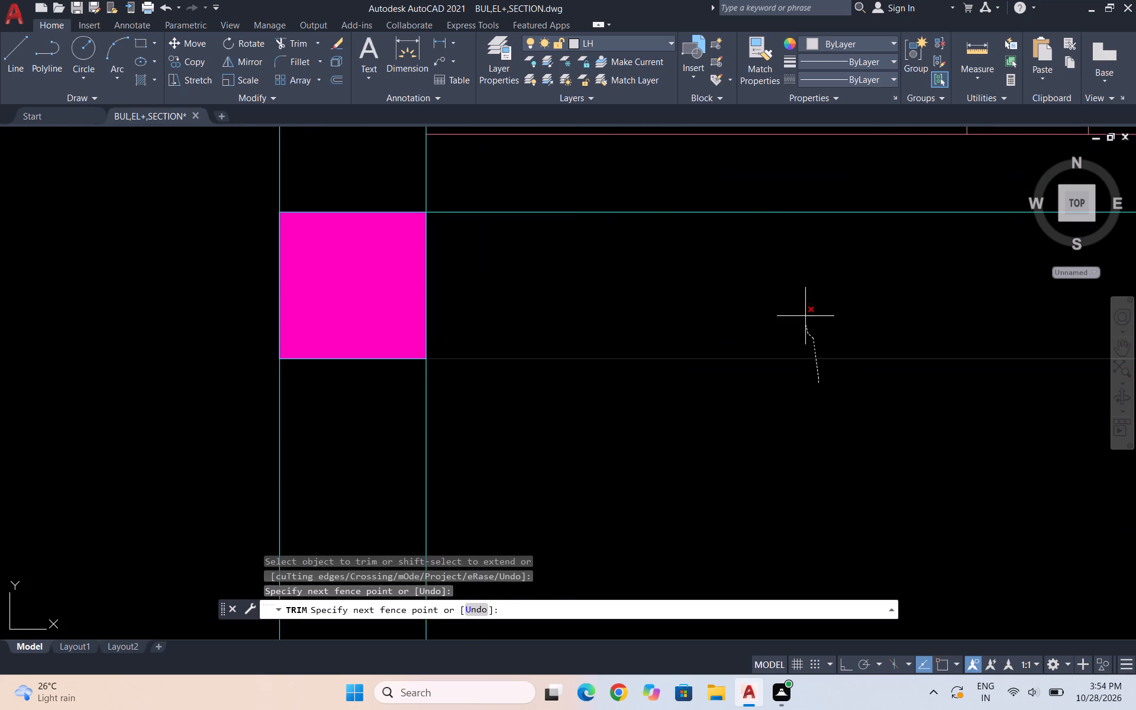
drag(805, 316, 760, 212)
scroll(760, 212, down, 7)
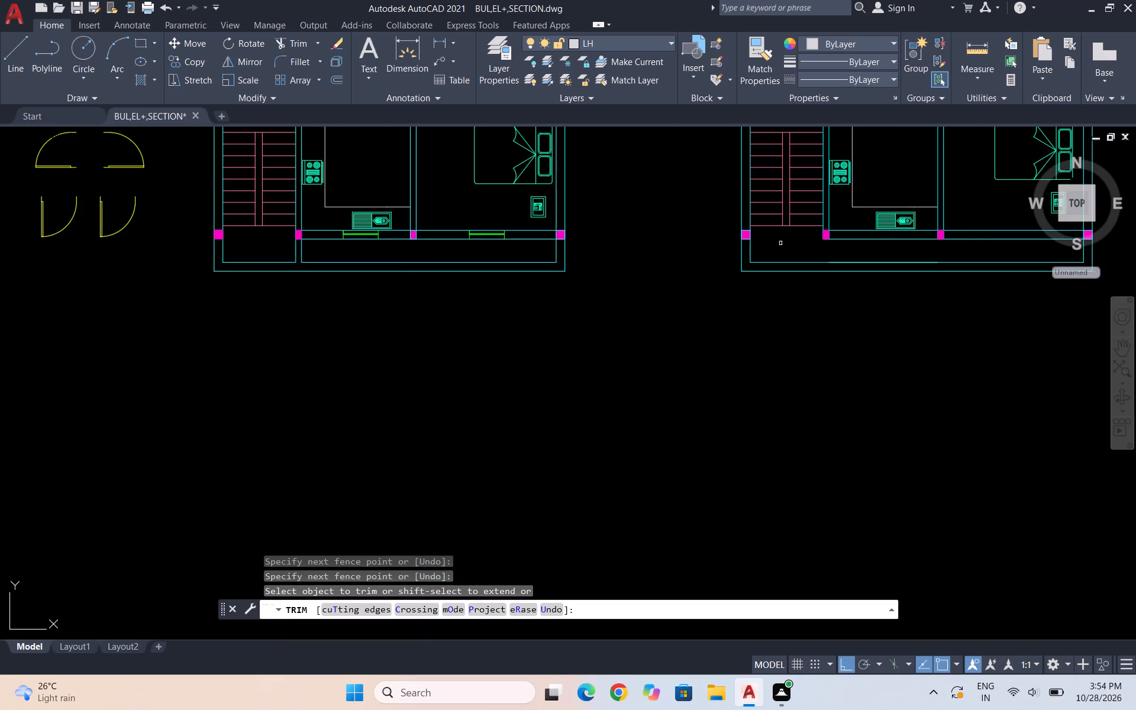
scroll(780, 243, down, 1)
key(Escape)
key(Escape)
Compare the second plan with the furnished plan, examining the lower bedroom's door opening beside the dining area.
scroll(767, 258, down, 1)
scroll(812, 224, down, 2)
scroll(810, 207, up, 2)
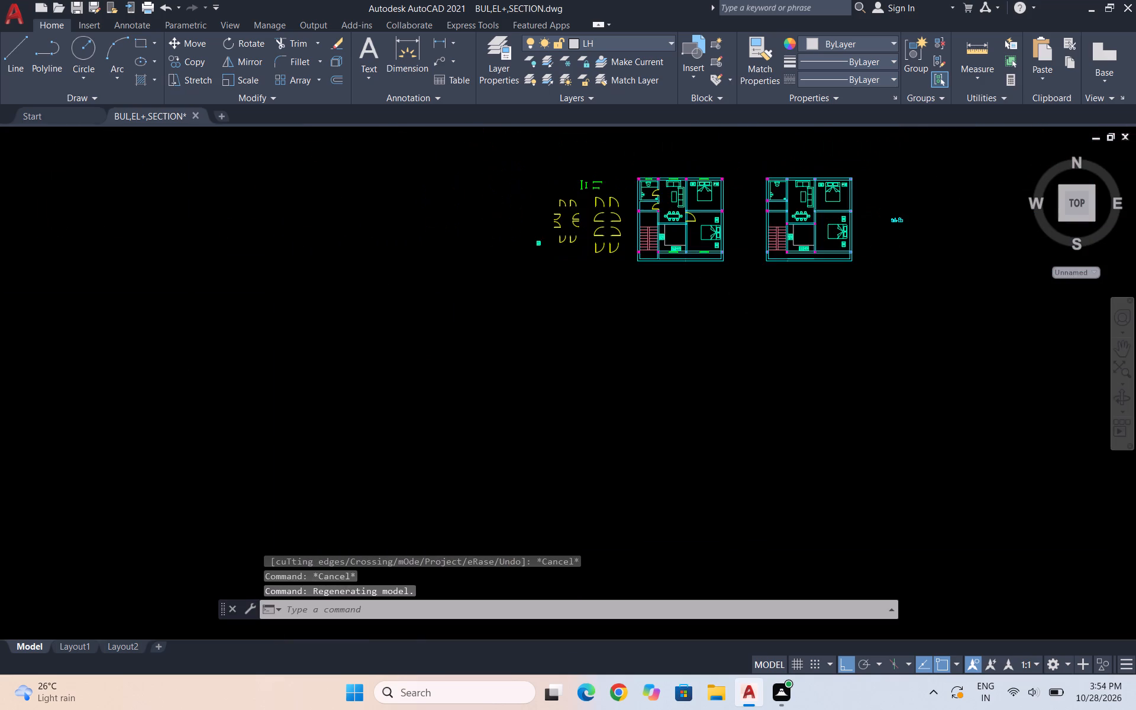
scroll(810, 207, up, 1)
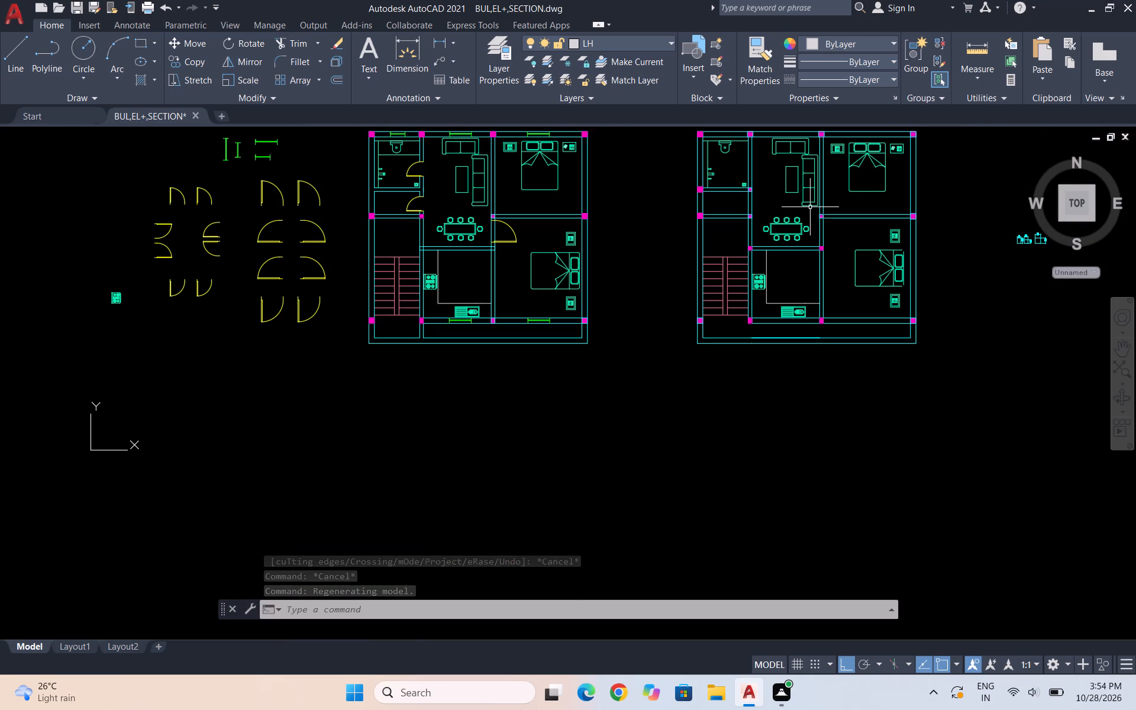
scroll(810, 207, up, 1)
scroll(810, 207, down, 1)
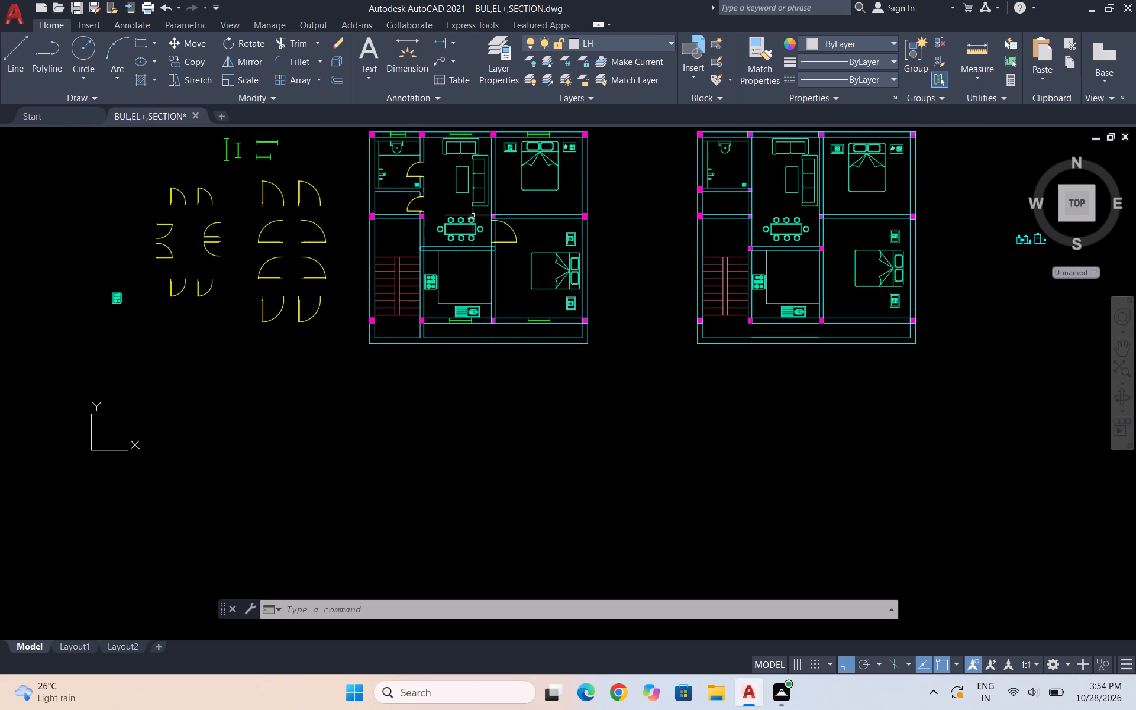
scroll(473, 215, up, 3)
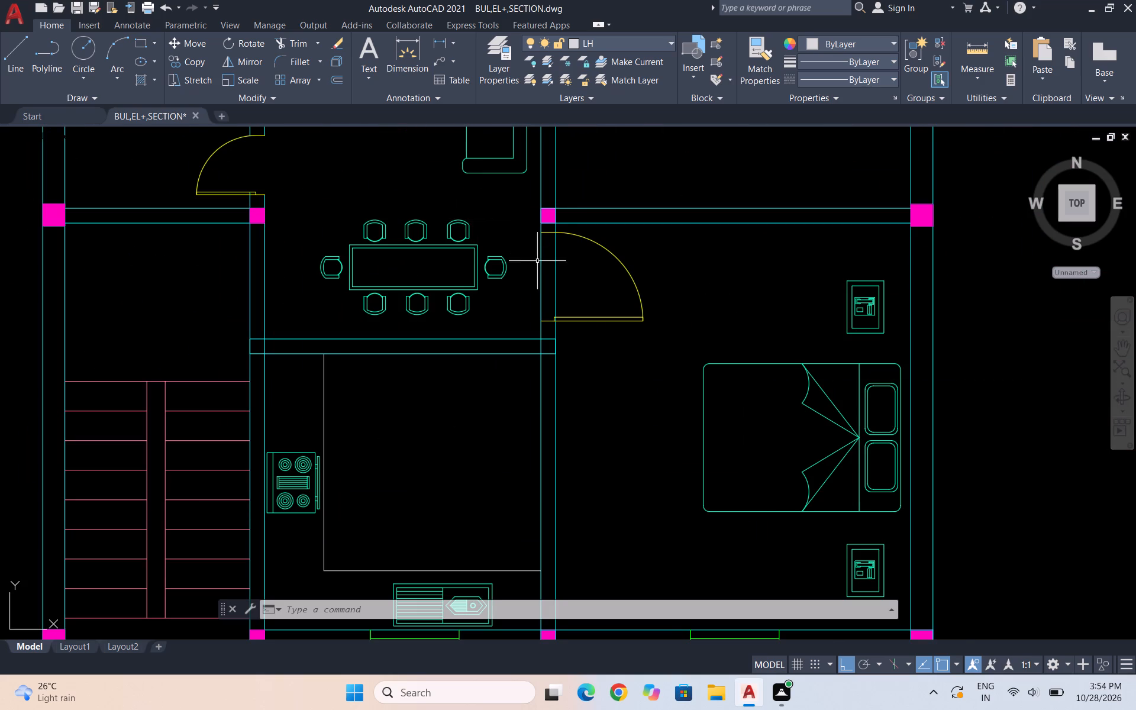
scroll(550, 275, up, 1)
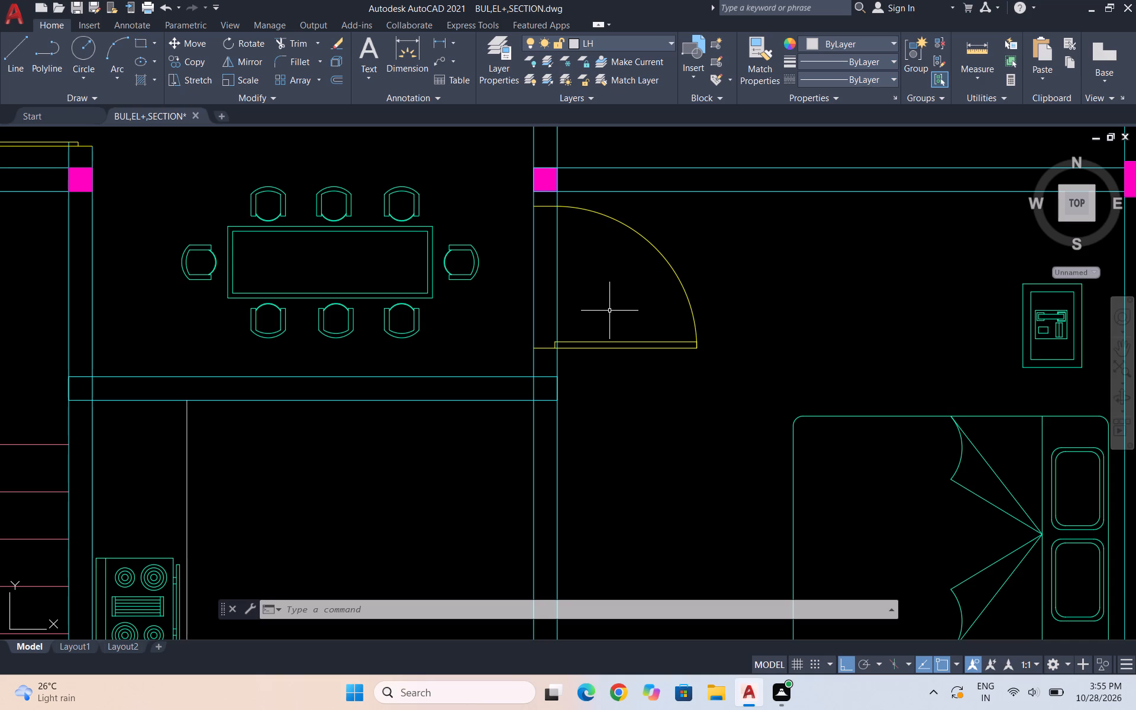
scroll(657, 414, down, 2)
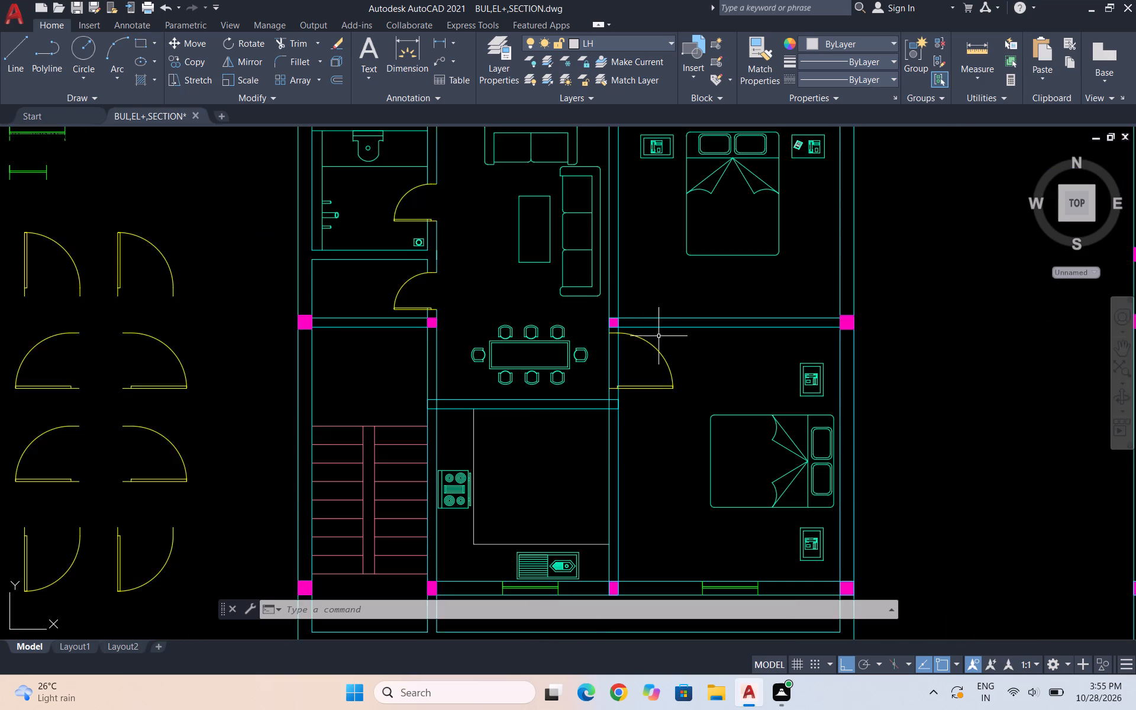
scroll(659, 336, down, 2)
key(Escape)
key(Escape)
key(Escape)
key(Escape)
key(Escape)
key(Escape)
key(Escape)
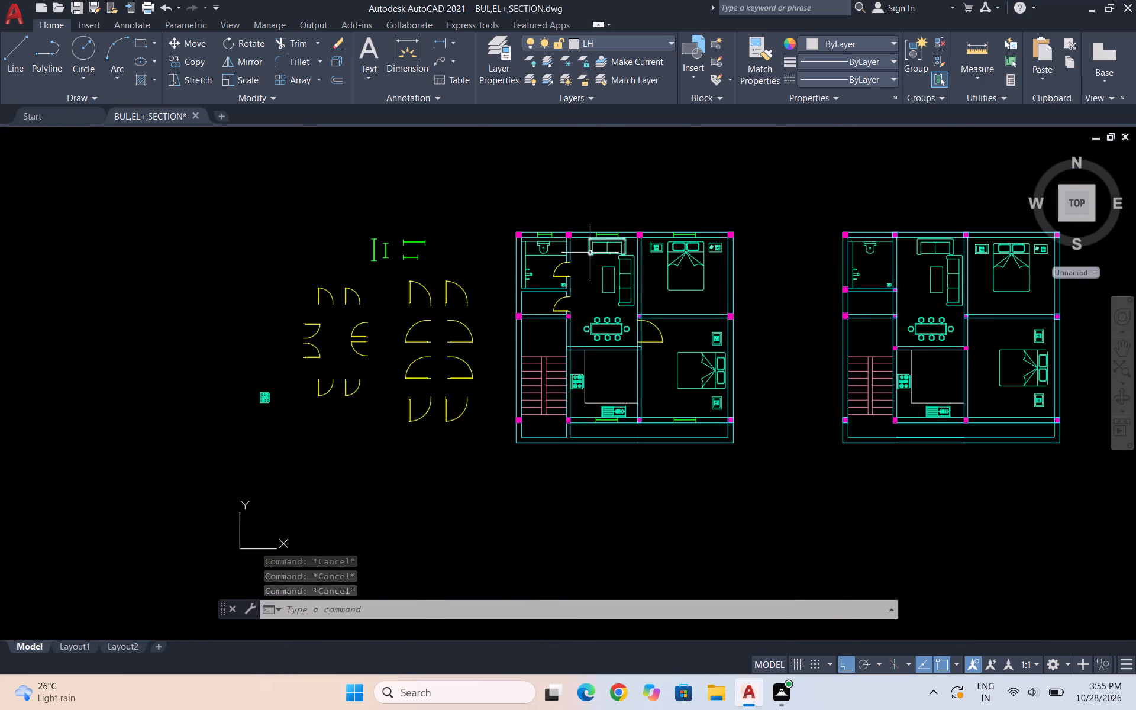
Copy the bathroom door from the furnished plan to the second bathroom's living-room-side wall, flush with its outer face and level with the original.
scroll(553, 301, up, 1)
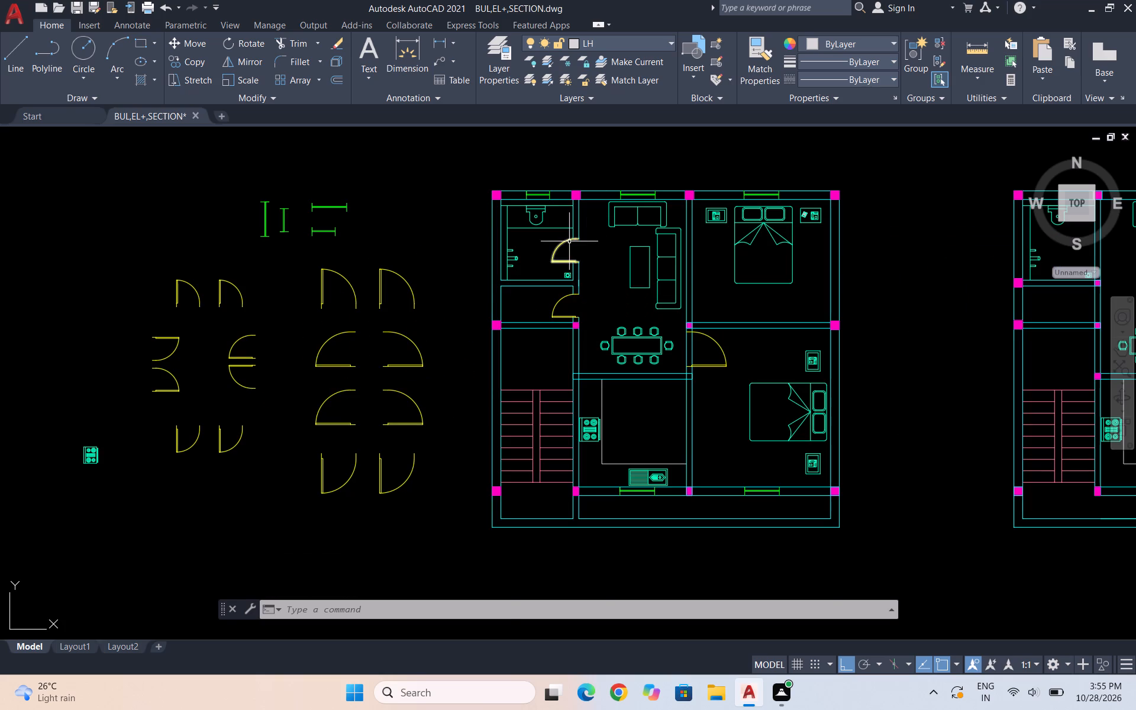
scroll(569, 241, up, 4)
drag(531, 391, 535, 390)
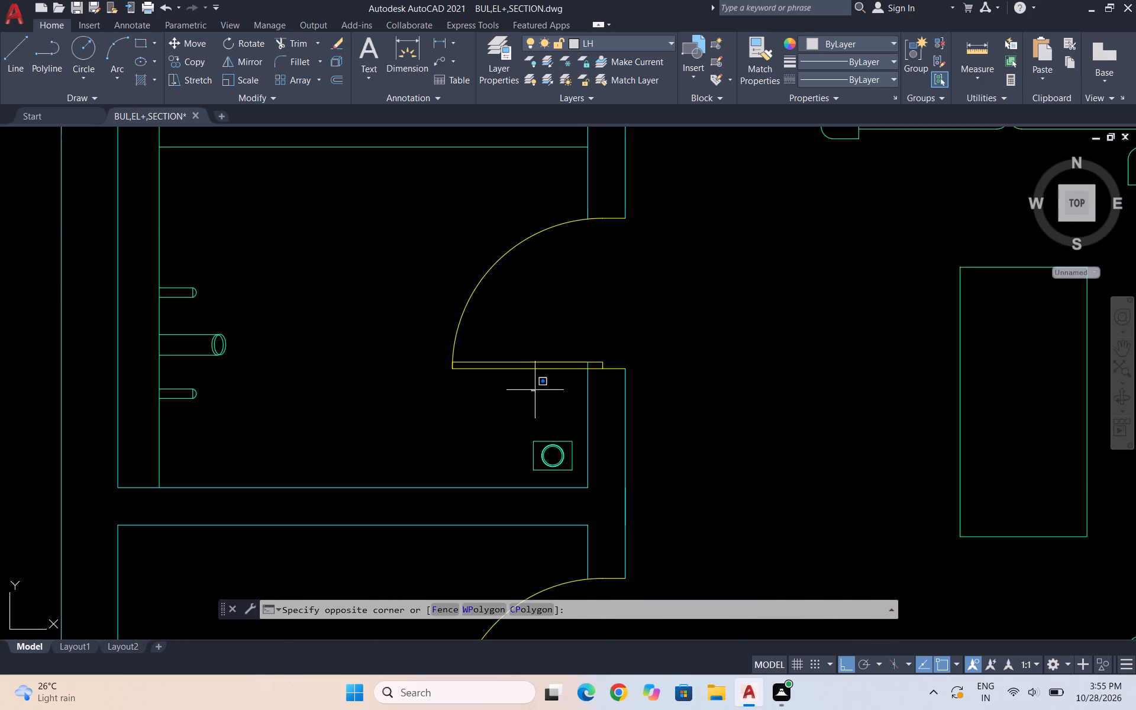
drag(535, 390, 528, 376)
click(467, 248)
scroll(474, 272, down, 3)
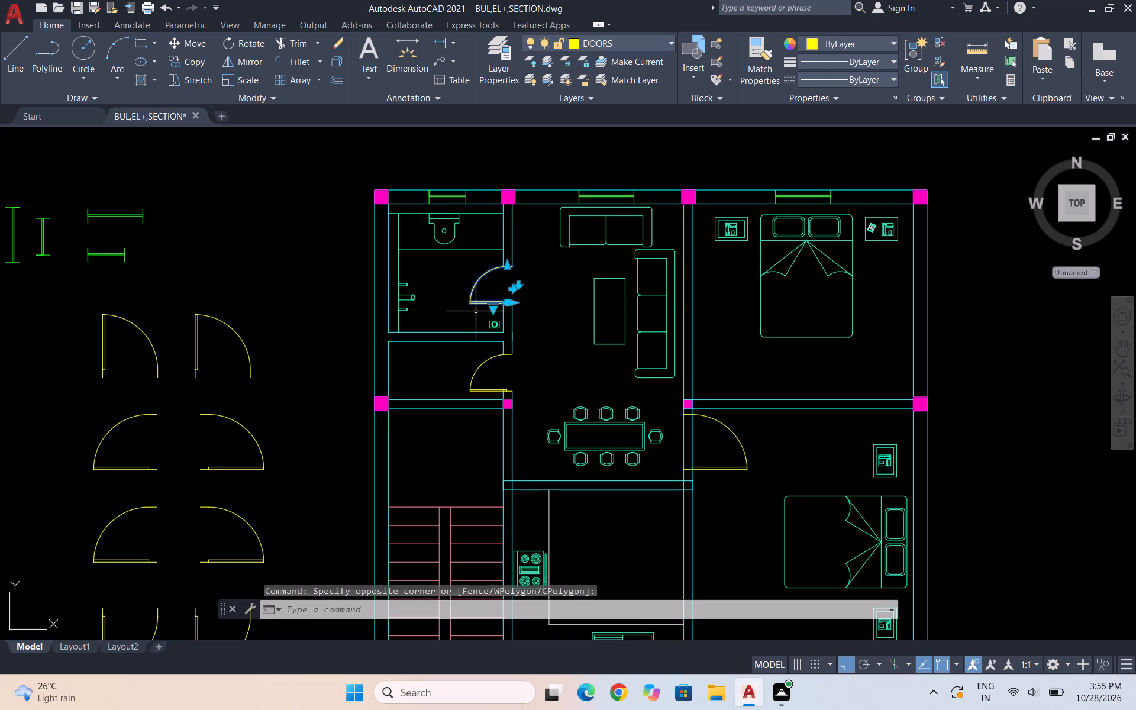
text(CO)
key(Return)
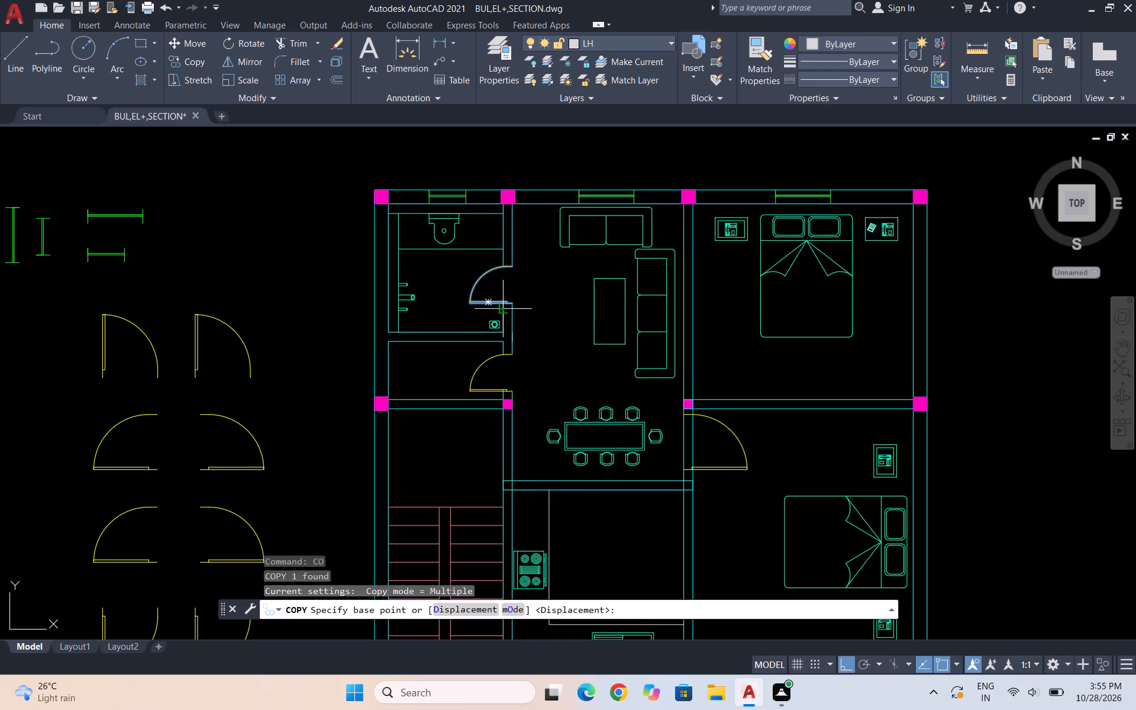
scroll(500, 307, up, 3)
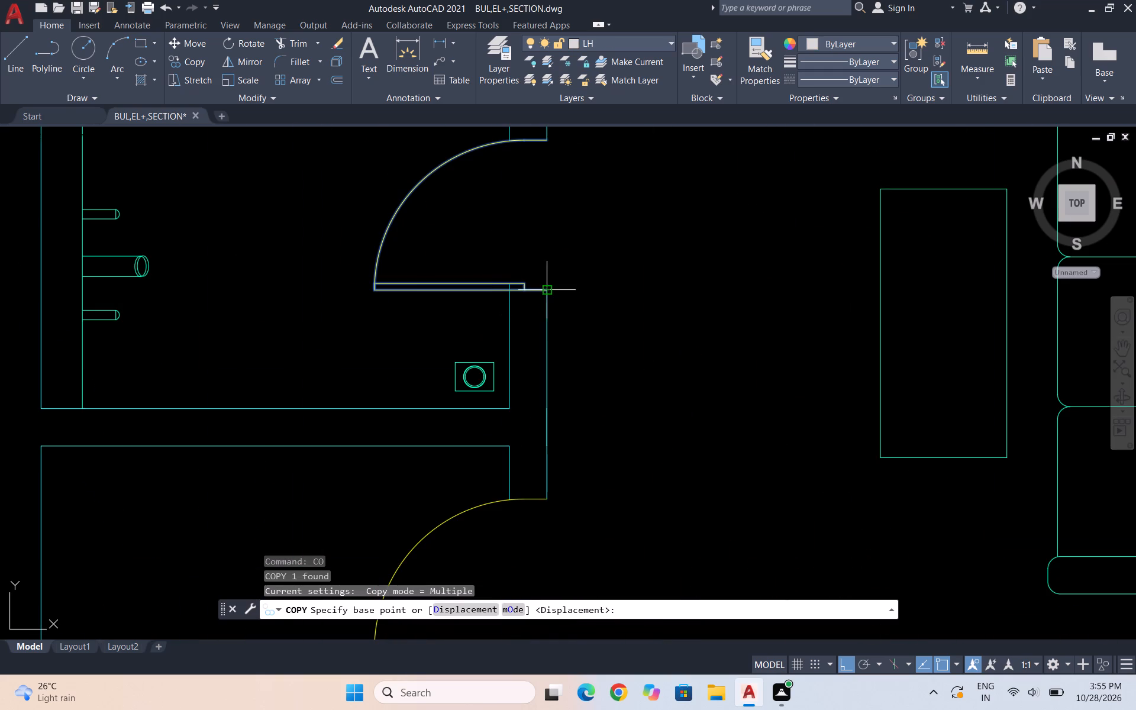
click(545, 285)
scroll(575, 295, down, 5)
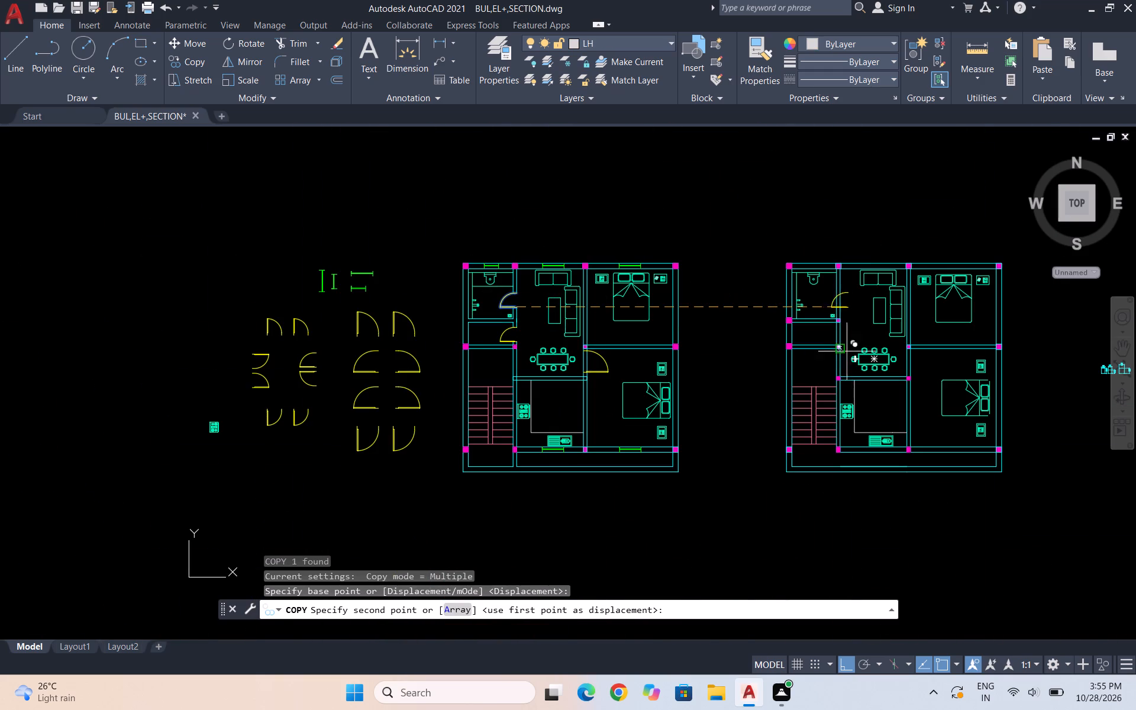
scroll(841, 329, up, 2)
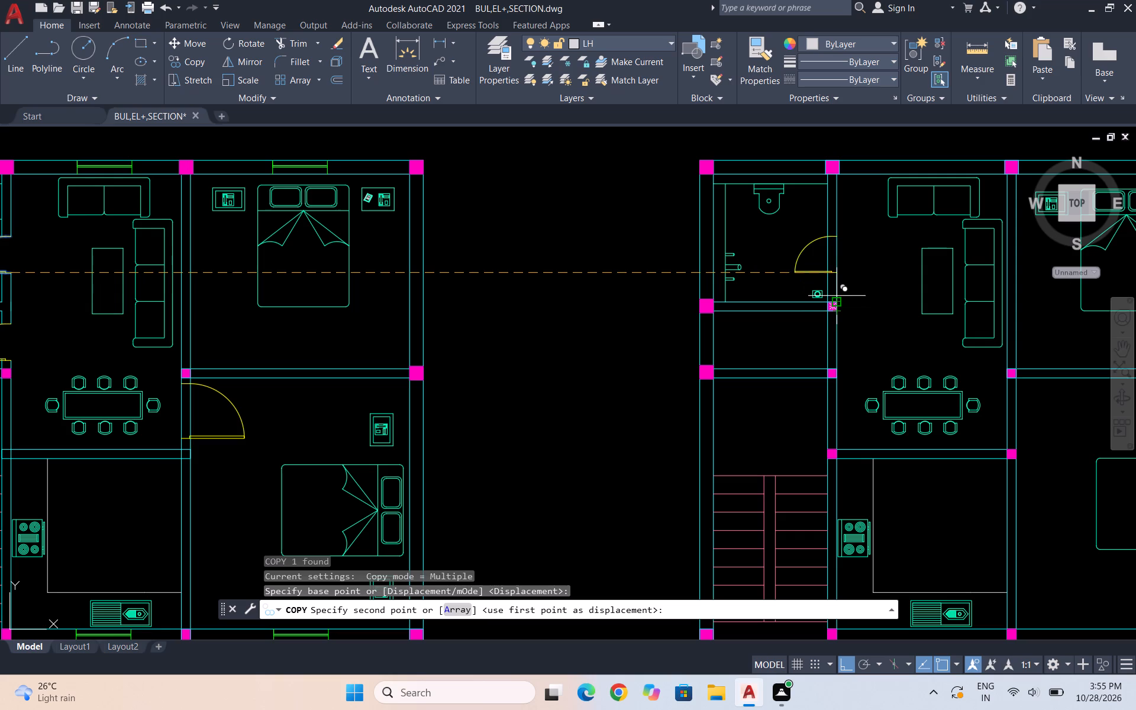
scroll(845, 275, up, 2)
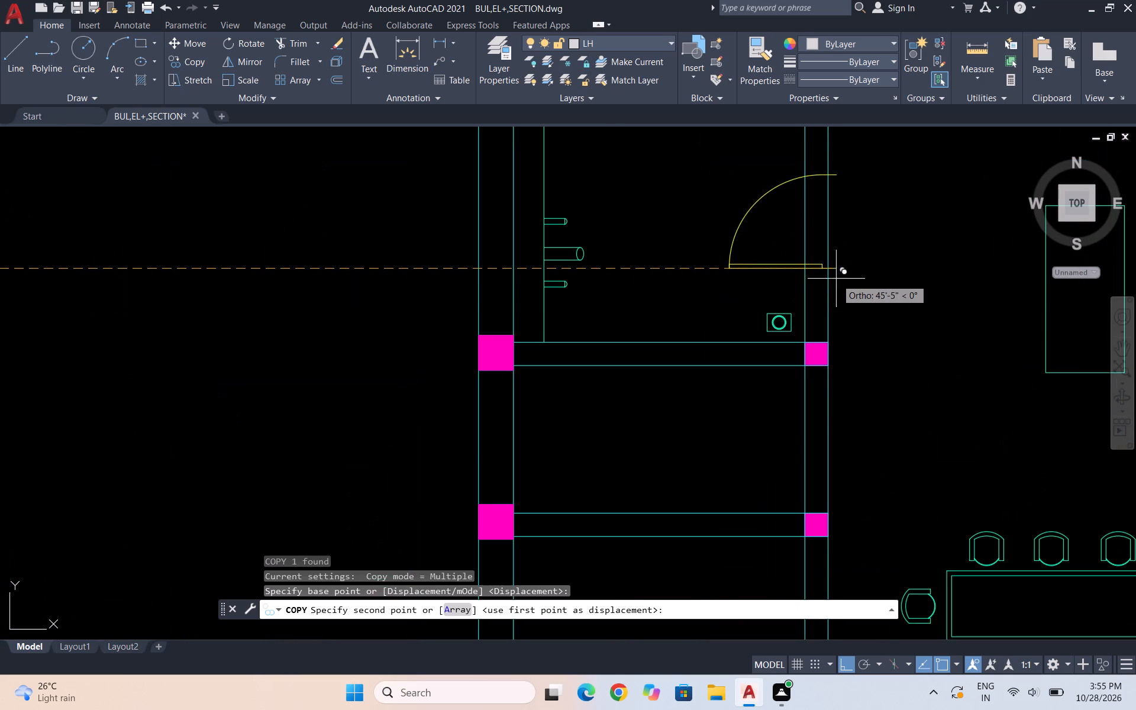
scroll(843, 277, up, 1)
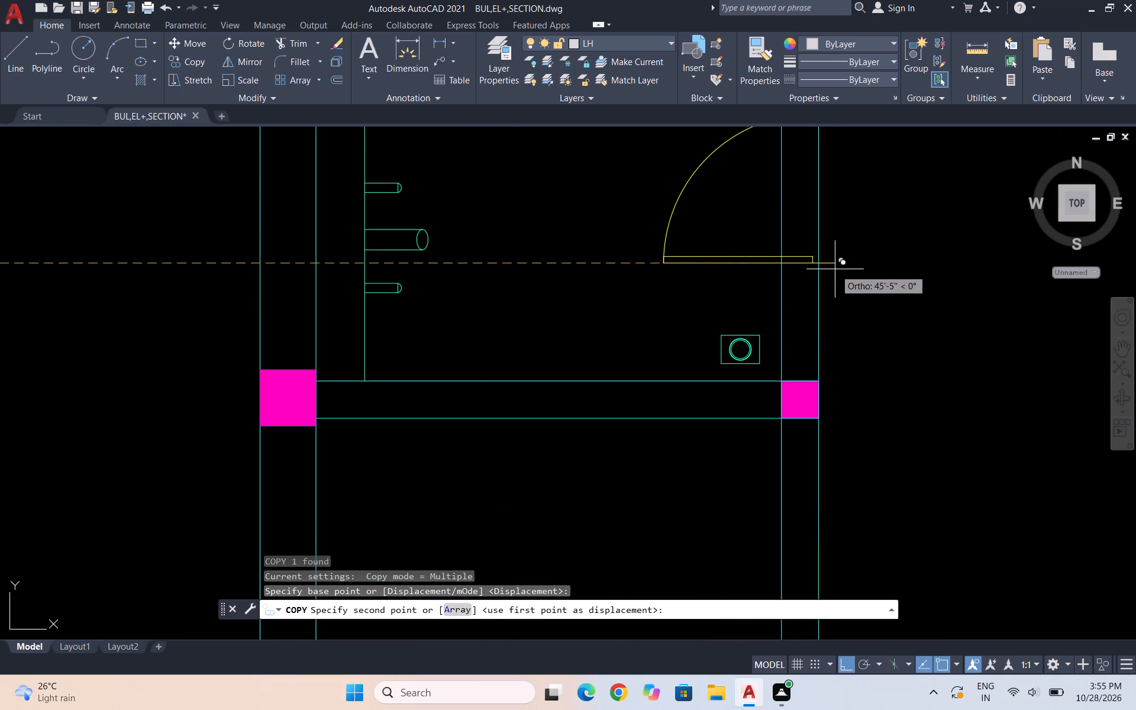
click(821, 264)
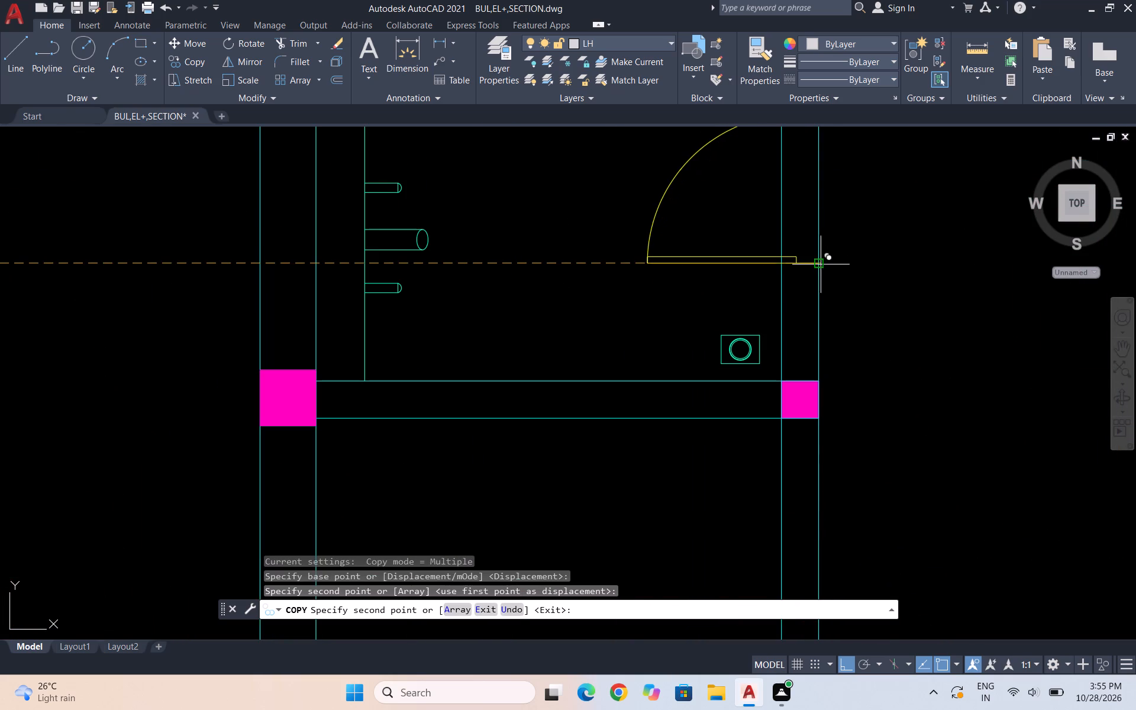
scroll(826, 273, down, 4)
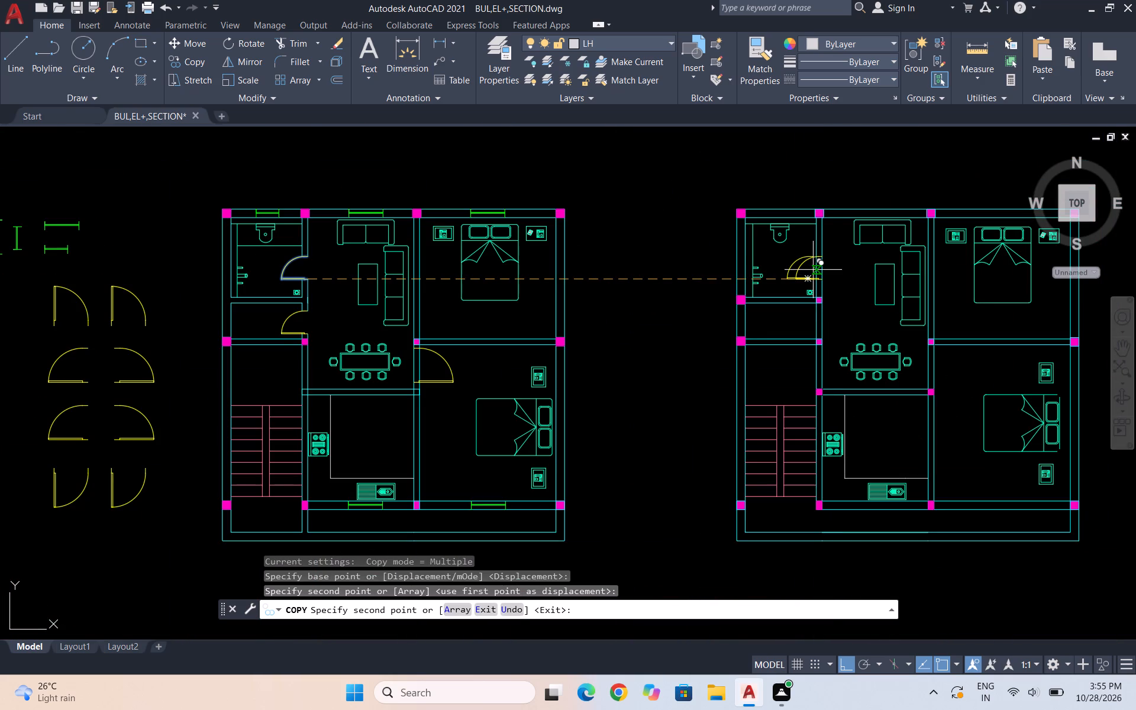
key(Escape)
Copy the door of the small room below the bathroom from the furnished plan to the second plan's matching wall, flush and level with the original.
scroll(289, 326, up, 2)
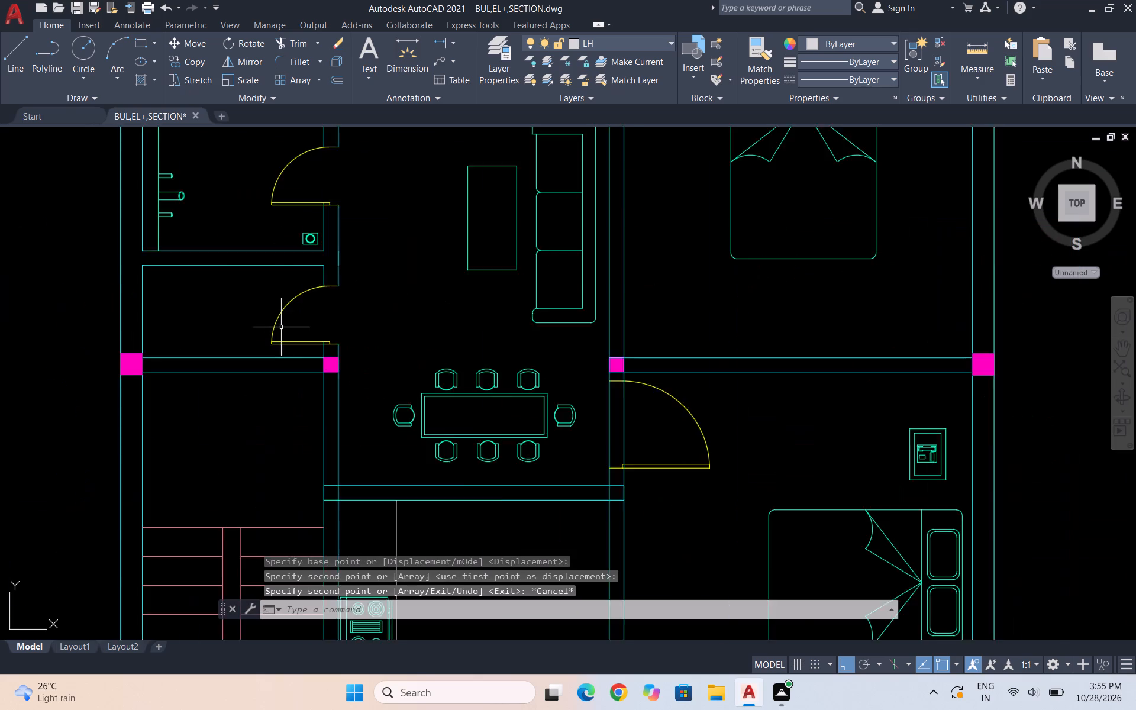
scroll(281, 327, up, 3)
drag(360, 419, 351, 397)
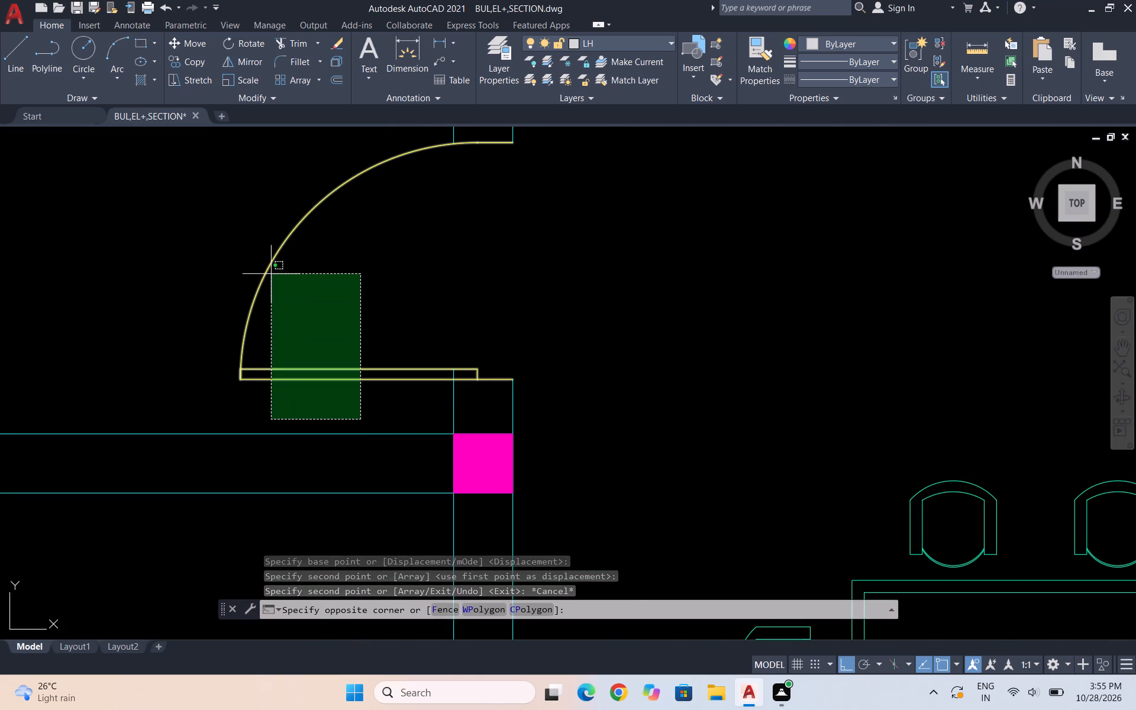
click(259, 224)
key(c)
key(o)
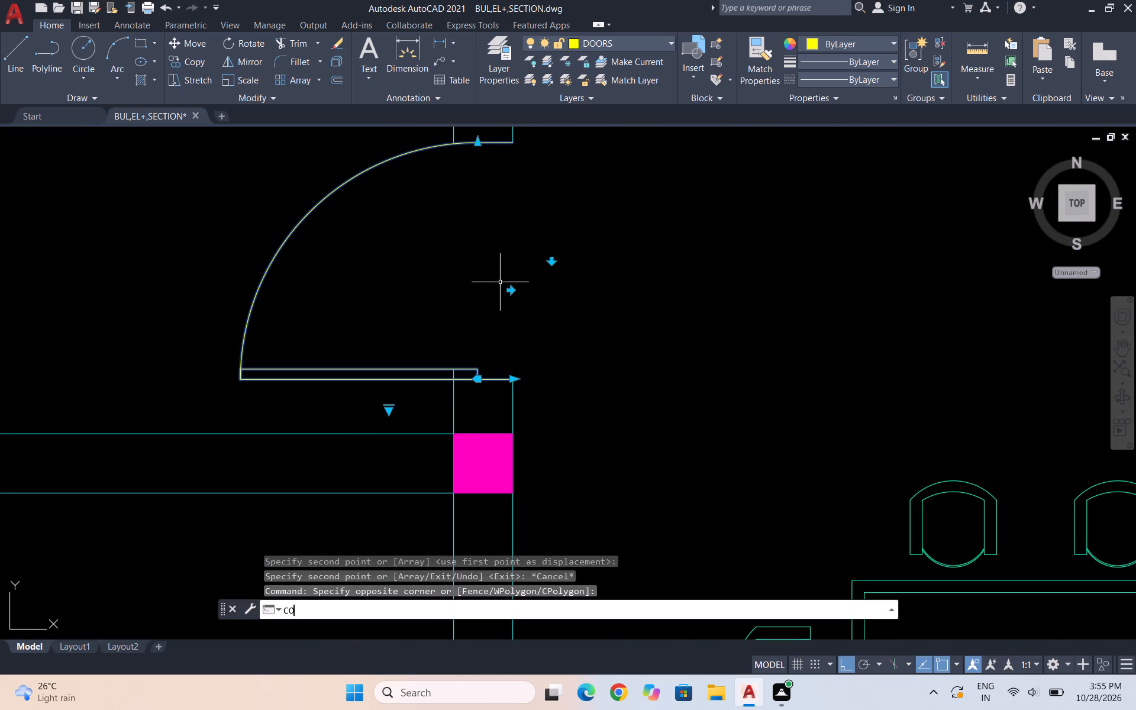
key(backslash)
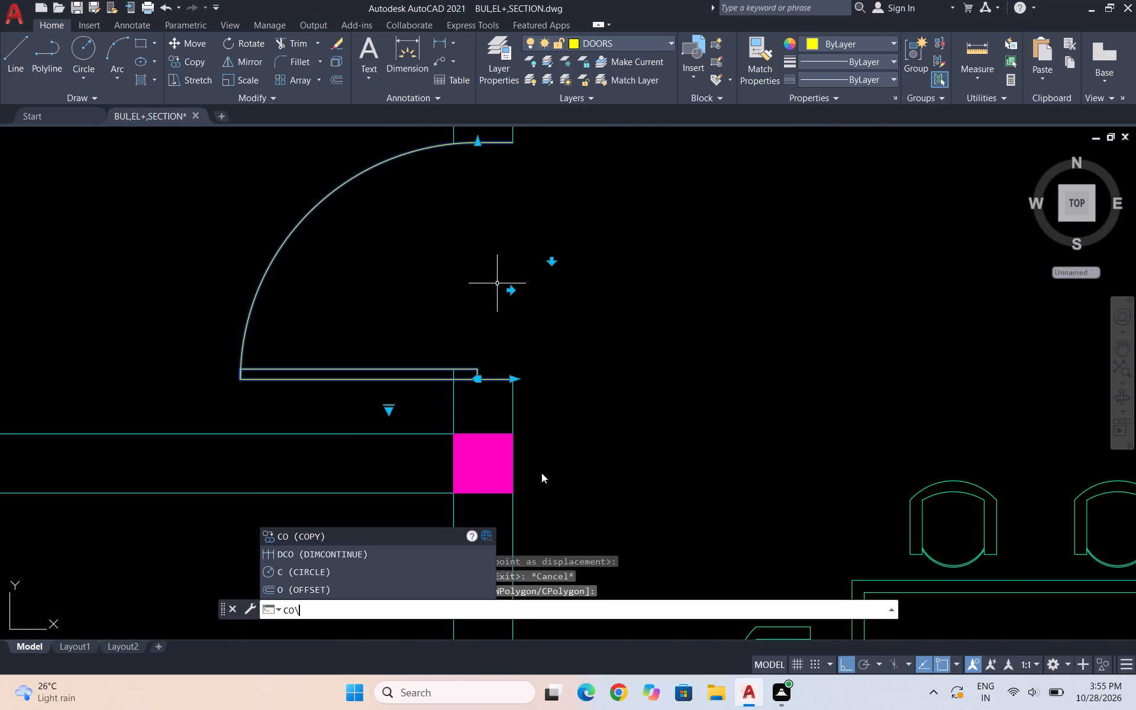
key(BackSpace)
key(Return)
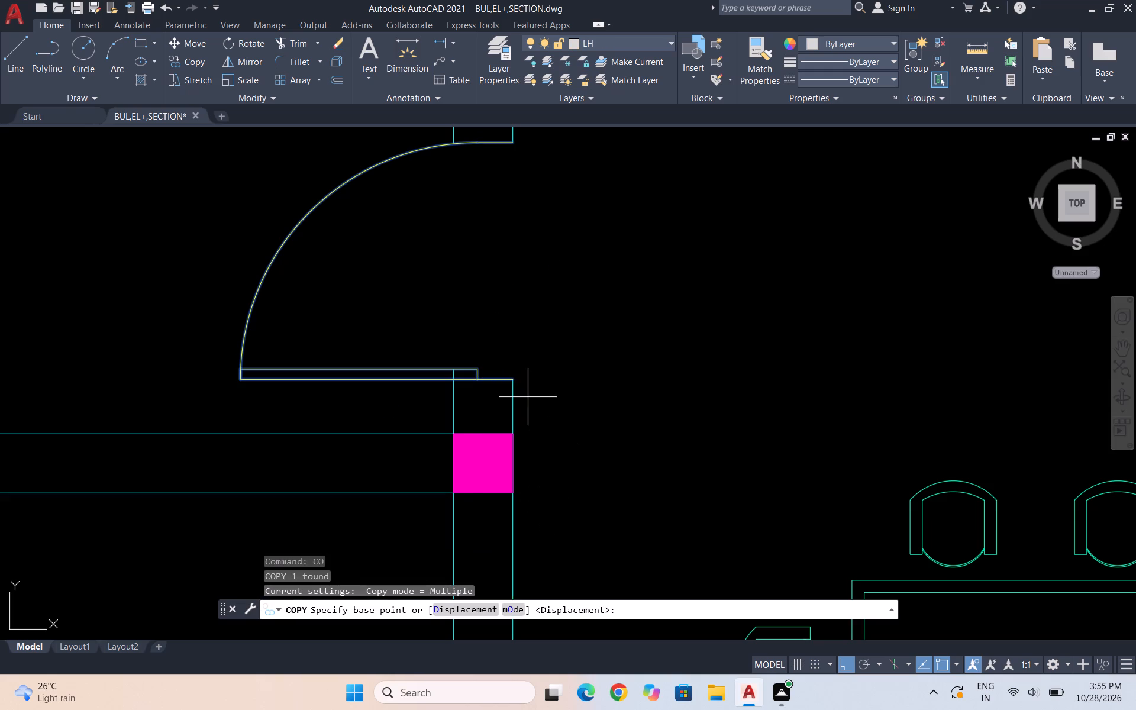
click(515, 379)
scroll(514, 384, down, 5)
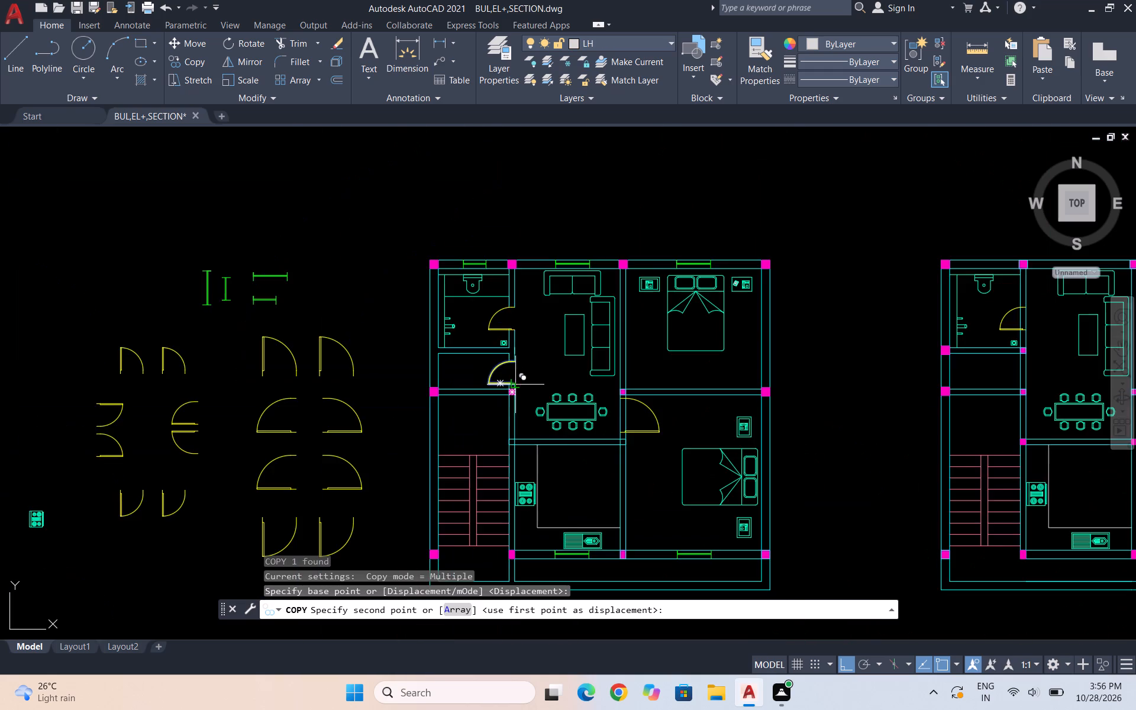
scroll(525, 393, down, 2)
scroll(662, 433, up, 2)
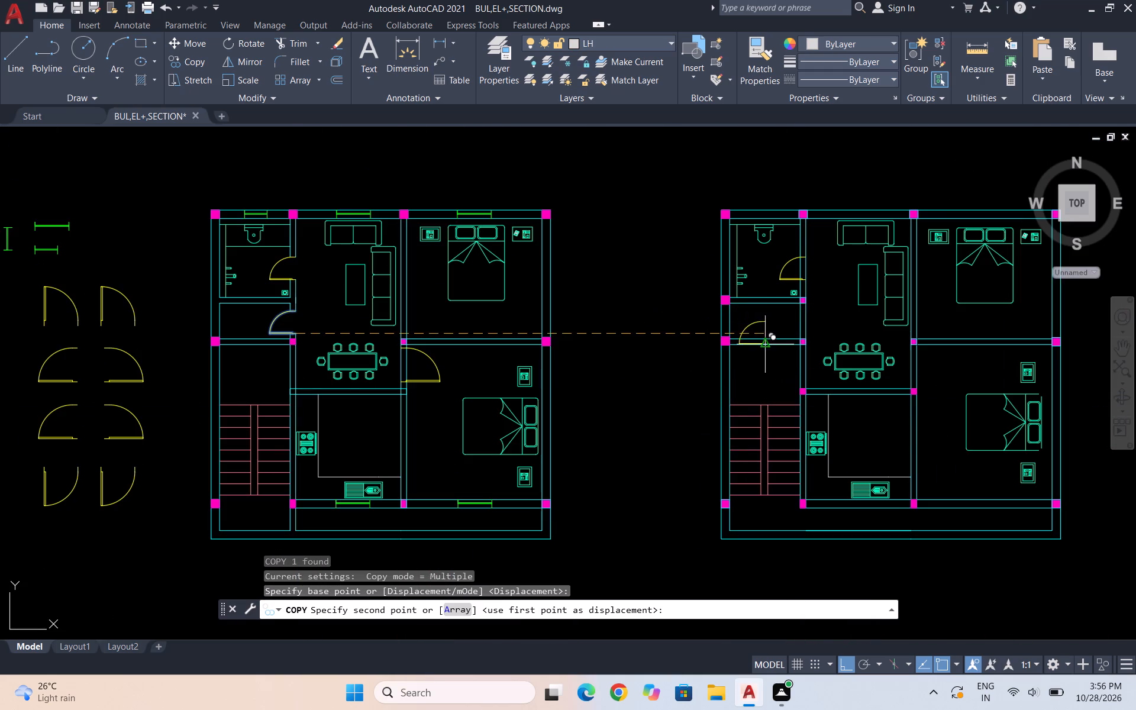
scroll(798, 310, up, 5)
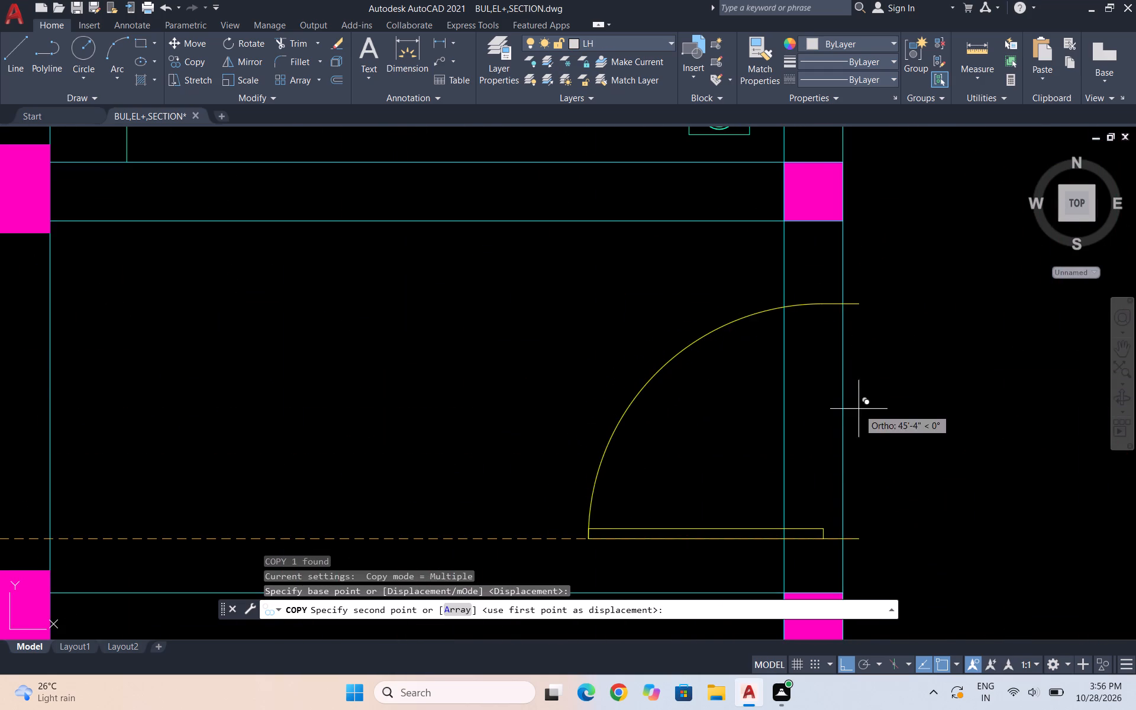
click(840, 538)
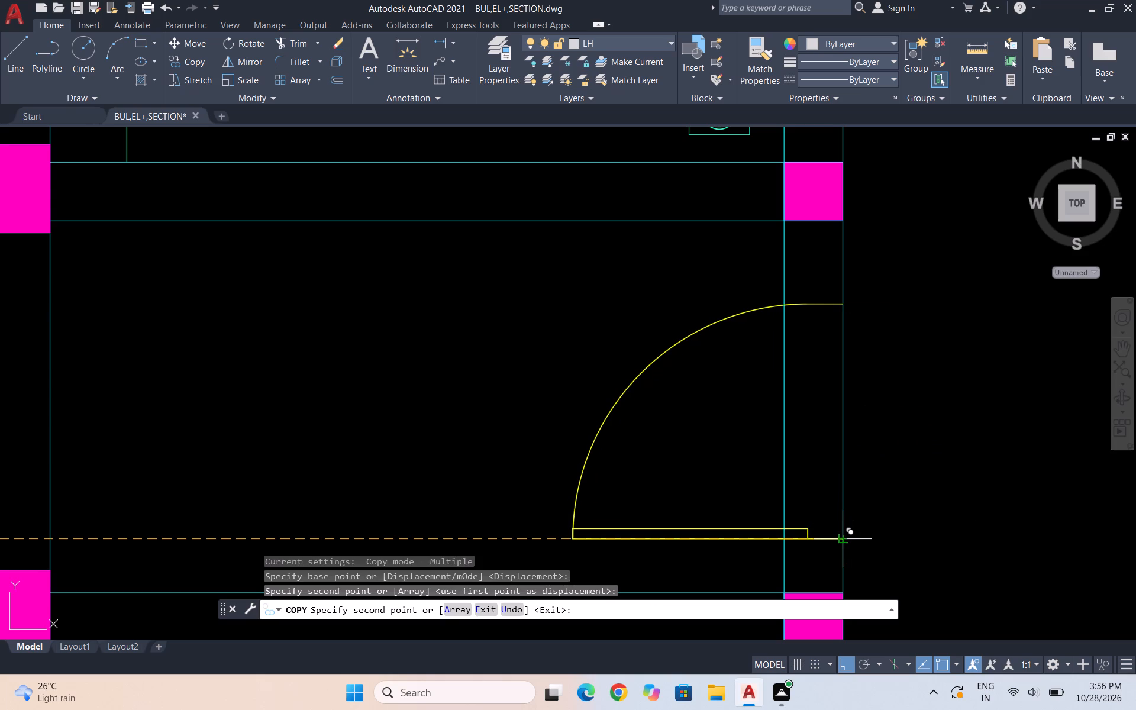
key(Escape)
Copy the lower bedroom's door from the furnished plan to the second plan's dining-side bedroom wall, flush with its dining-side face and level with the original.
scroll(874, 491, down, 5)
scroll(473, 490, down, 1)
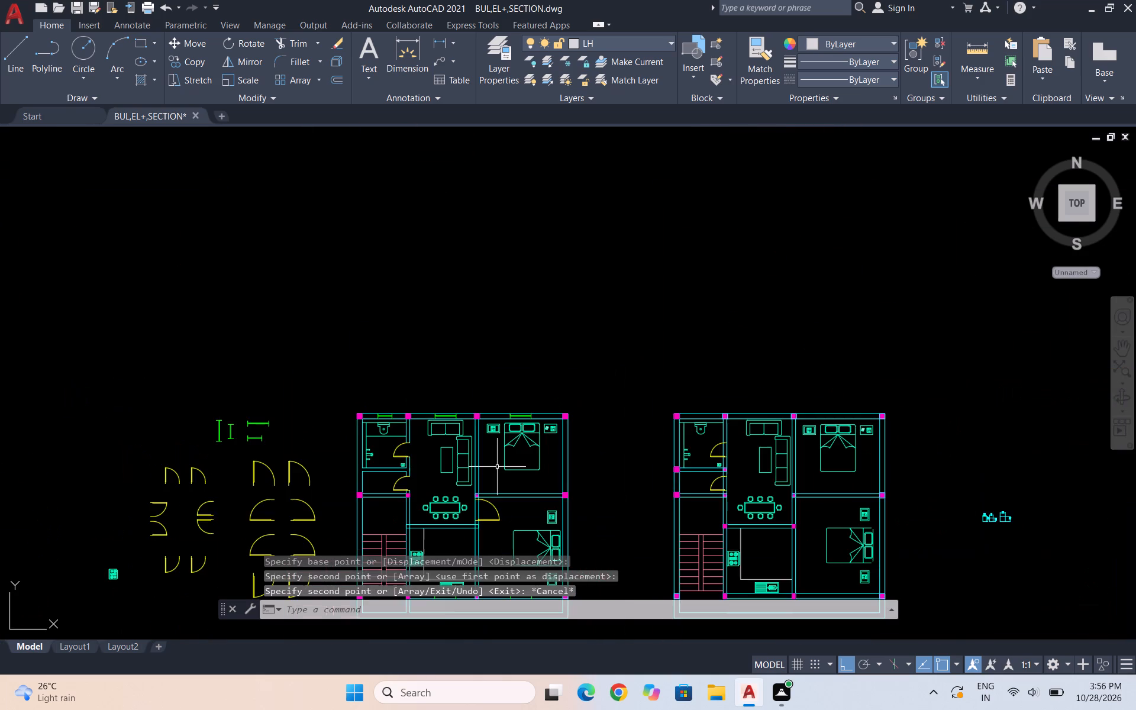
scroll(495, 534, up, 5)
drag(515, 510, 522, 492)
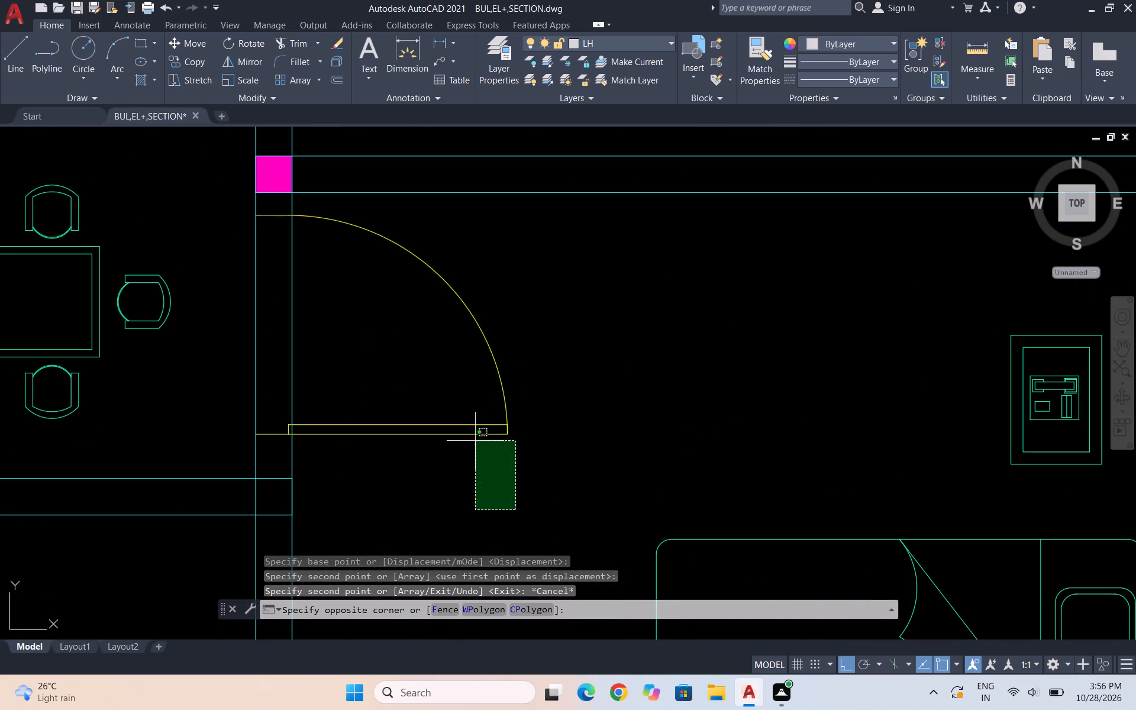
click(406, 334)
key(c)
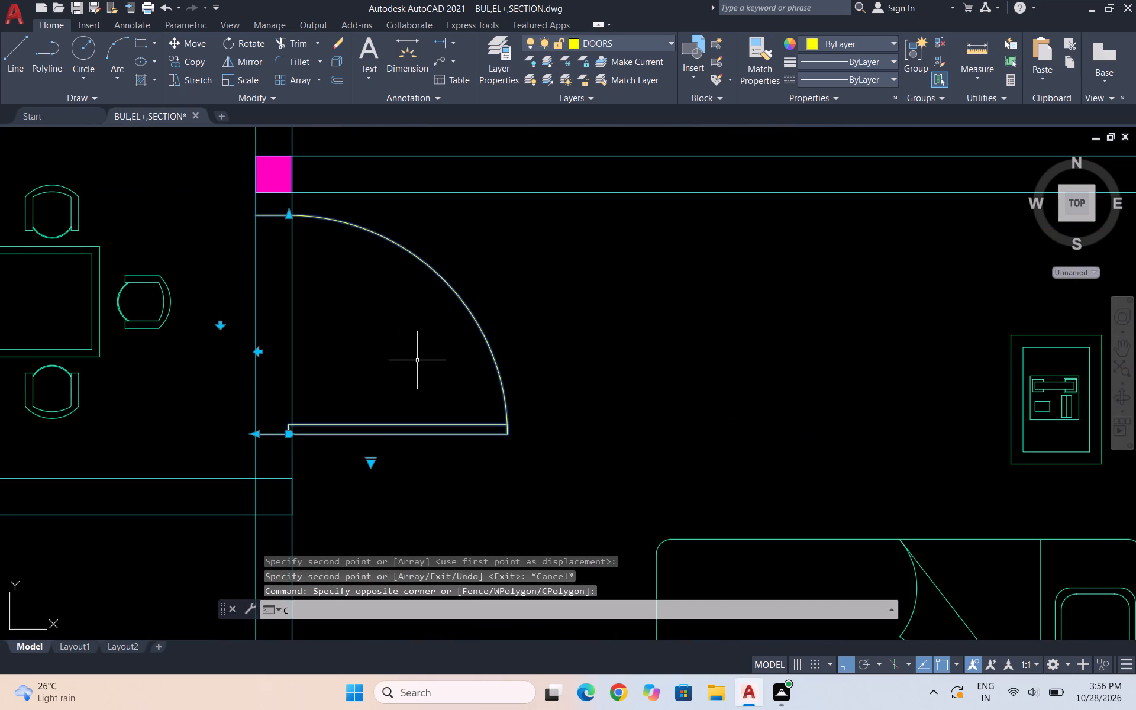
key(o)
key(Return)
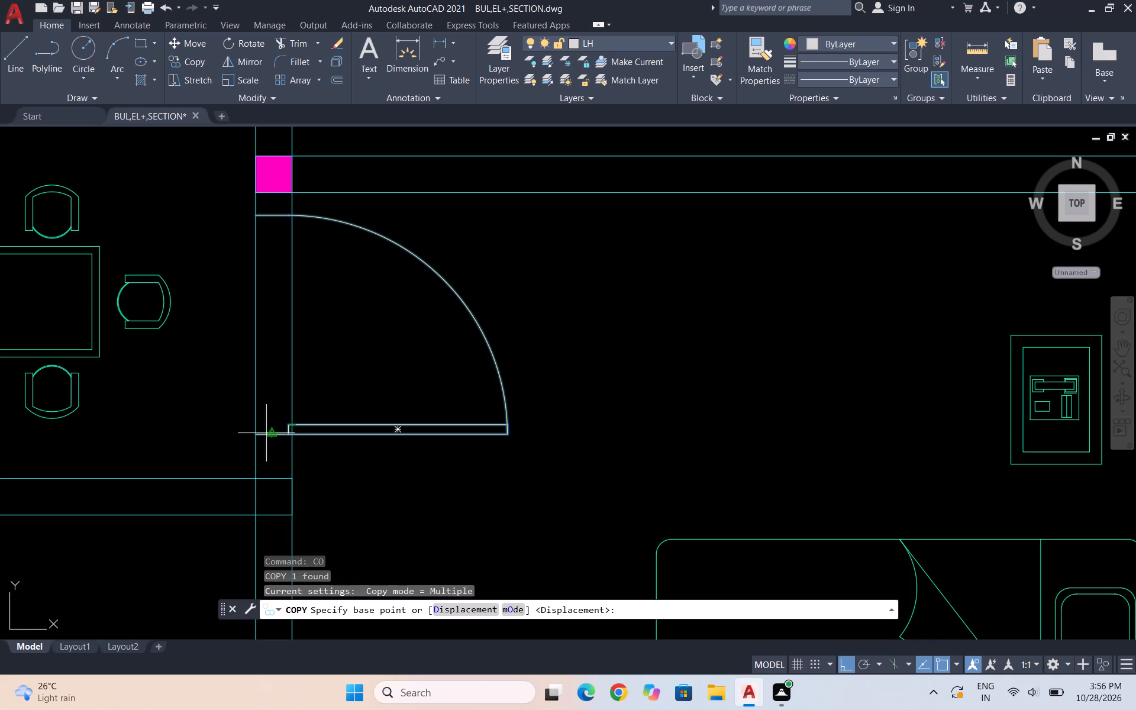
click(260, 433)
scroll(260, 433, down, 4)
scroll(405, 442, down, 2)
scroll(561, 446, up, 1)
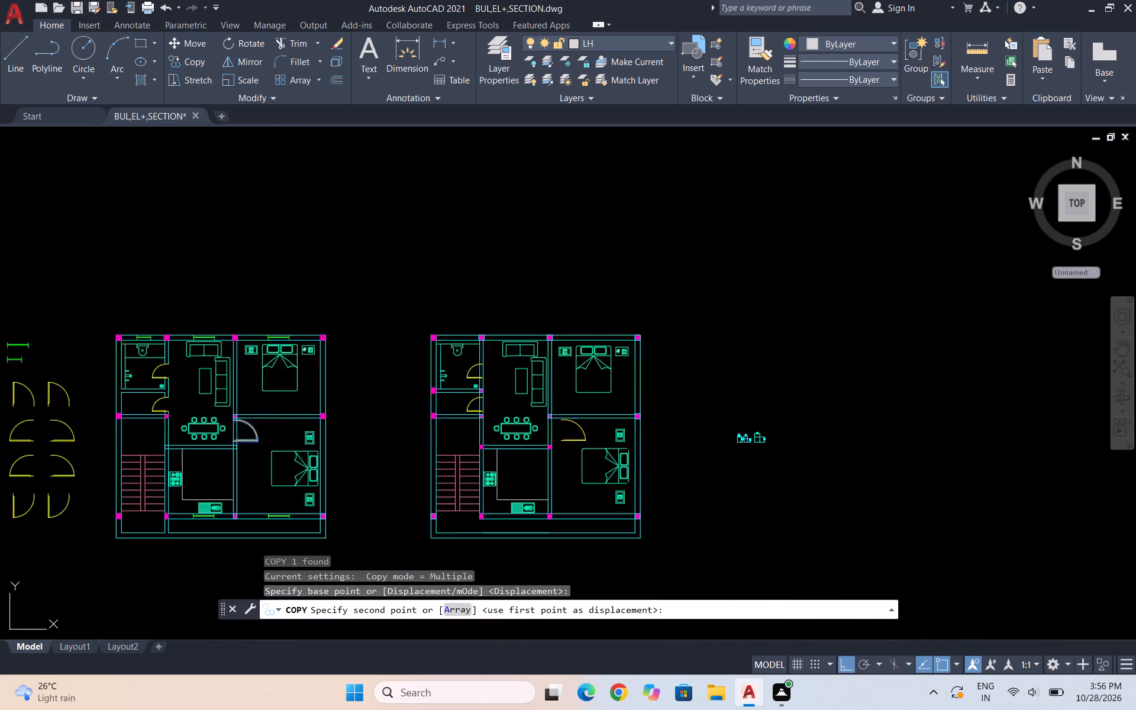
scroll(561, 446, up, 5)
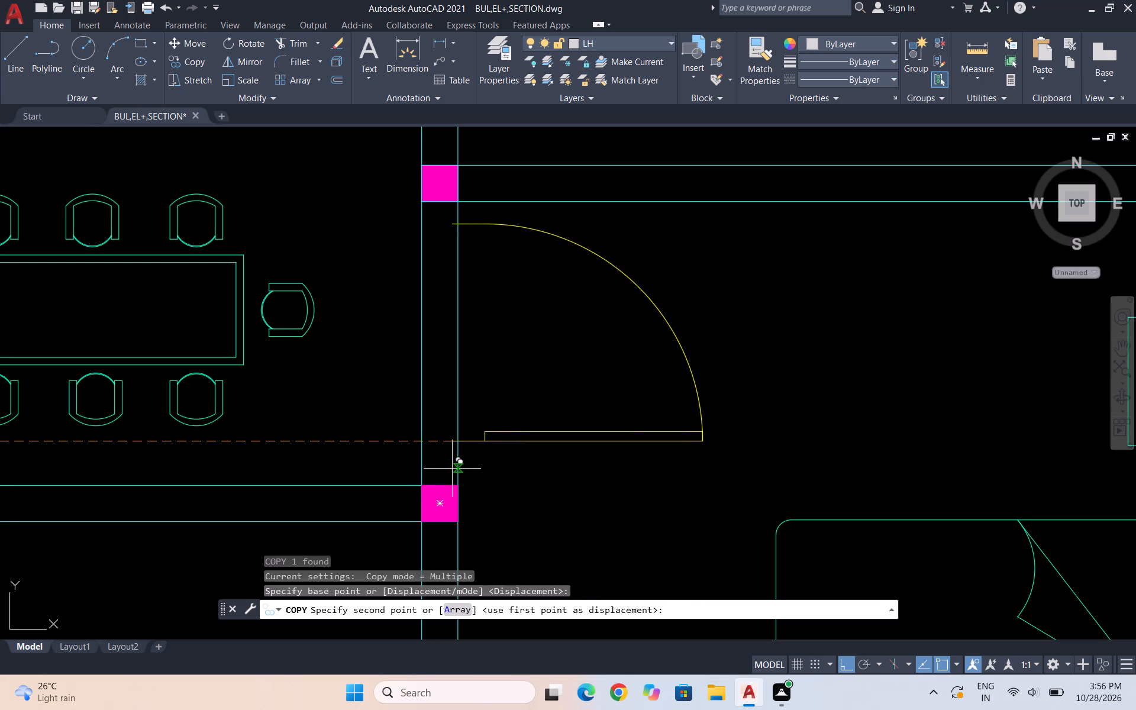
click(423, 441)
key(Escape)
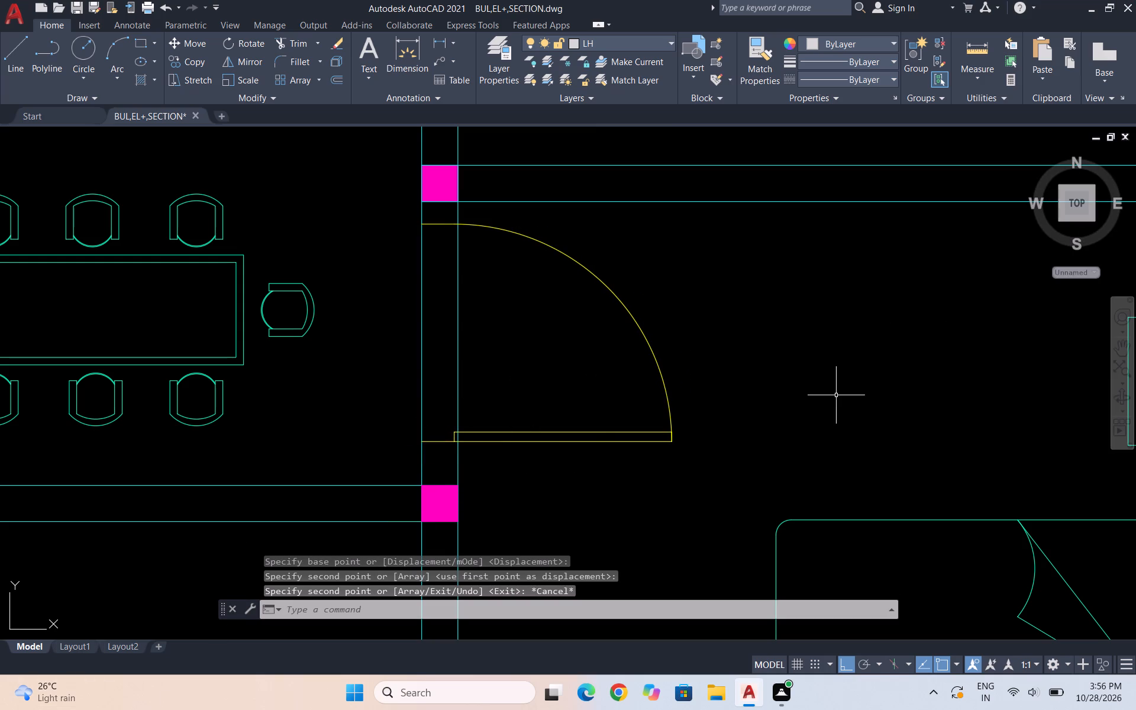
Move the second plan's lower bedroom door slightly down along its wall, toward the column at the kitchen wall.
key(Escape)
click(706, 516)
click(610, 400)
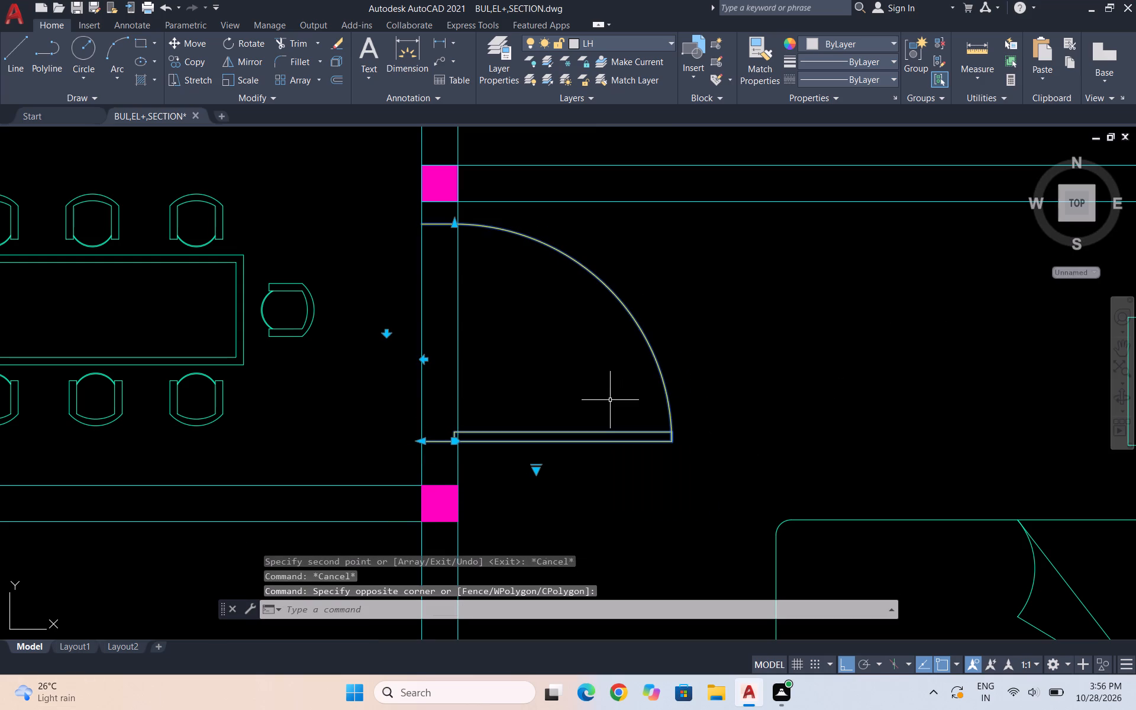
key(m)
key(Return)
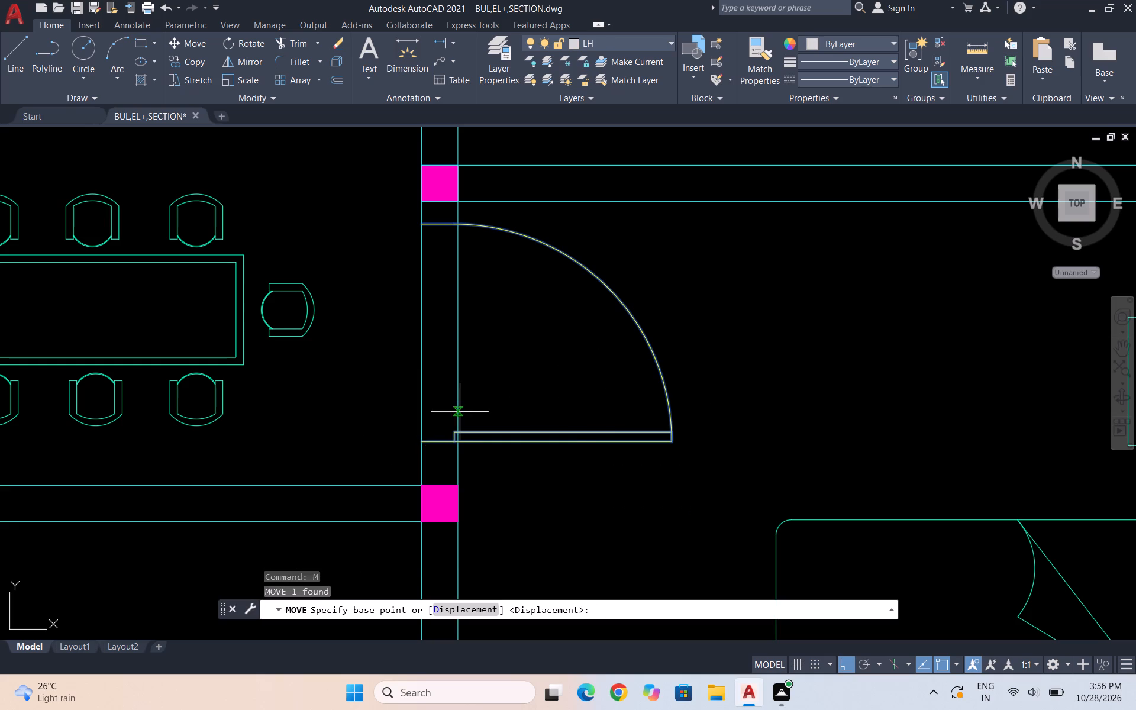
click(421, 440)
click(421, 452)
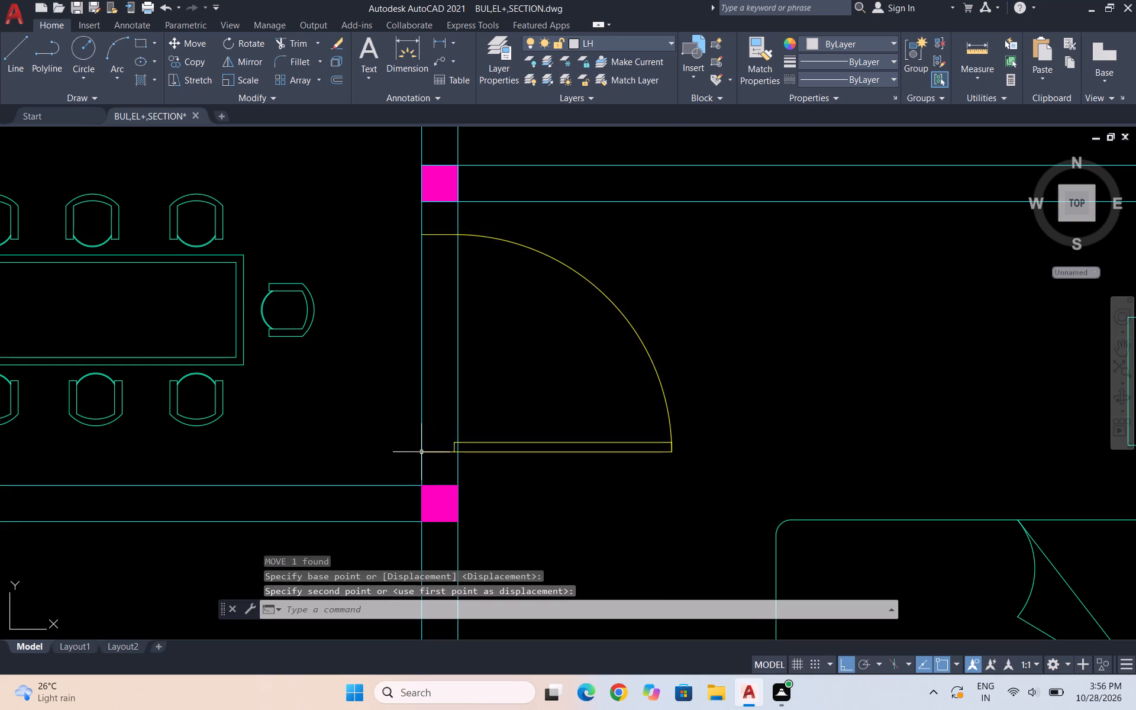
scroll(431, 424, down, 4)
key(Escape)
Trim the two vertical wall lines crossing the lower bedroom's door opening in the second plan.
scroll(488, 431, down, 3)
scroll(485, 435, up, 1)
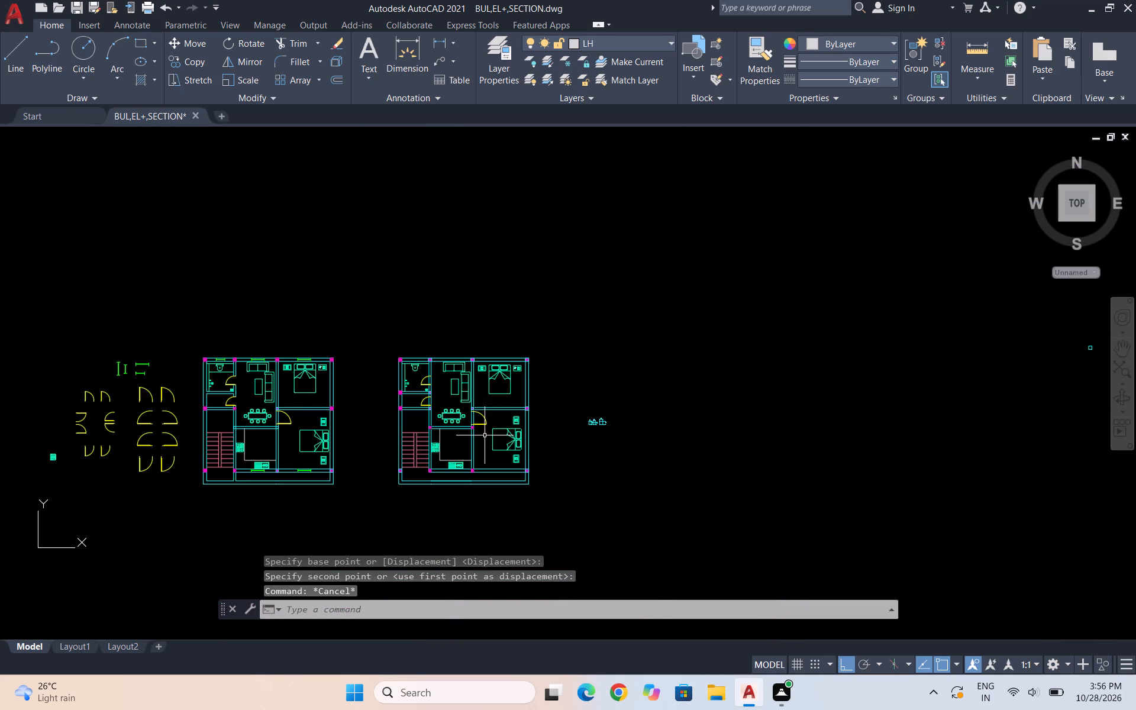
scroll(477, 436, up, 2)
text(TR)
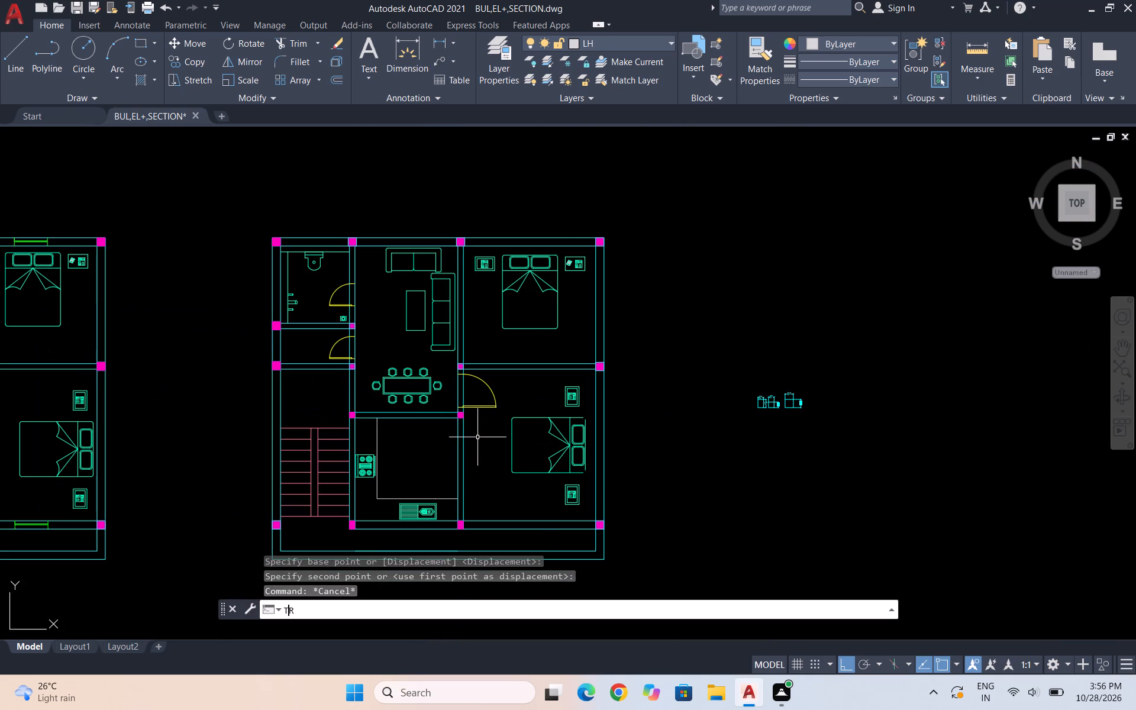
key(Return)
scroll(433, 401, up, 3)
scroll(585, 398, up, 2)
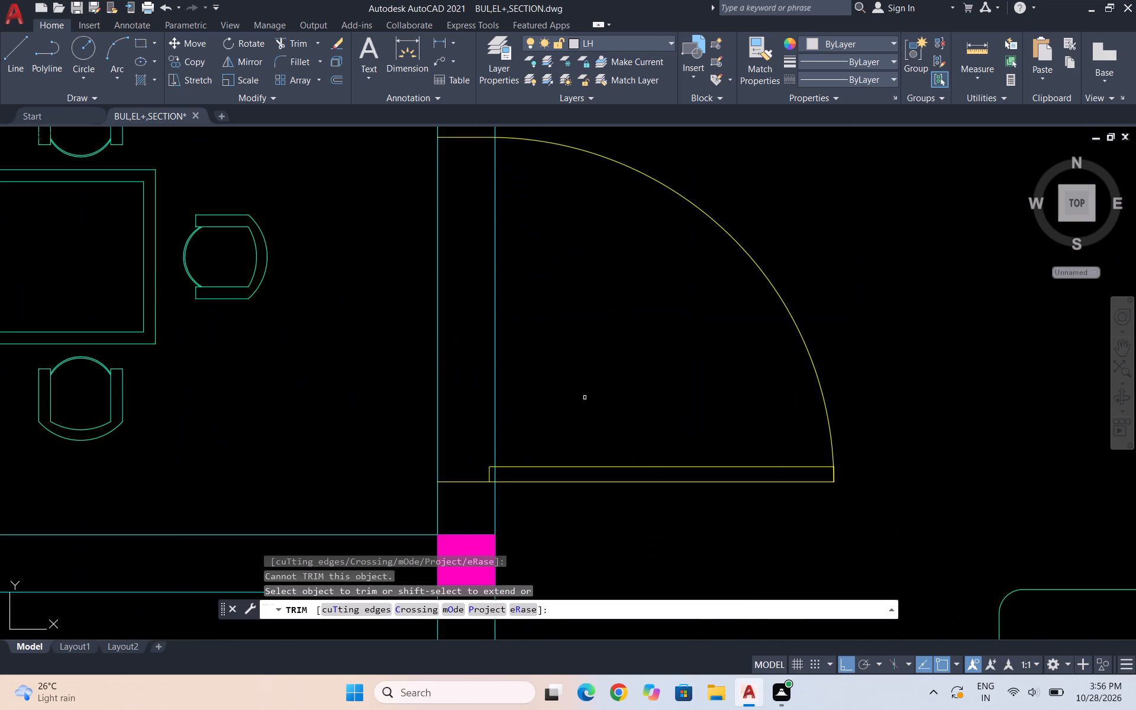
drag(581, 382, 396, 357)
Trim the two vertical wall lines crossing the lower bedroom's door opening in the furnished plan.
scroll(498, 357, down, 5)
scroll(431, 372, down, 2)
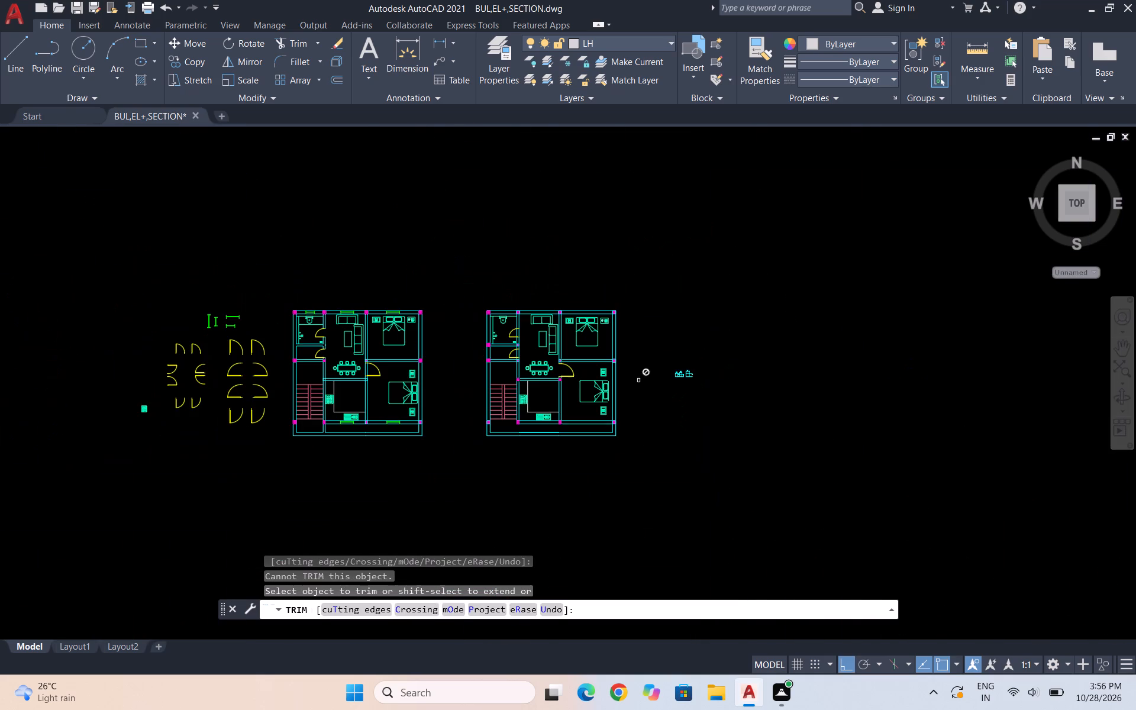
scroll(370, 370, up, 4)
scroll(314, 373, up, 2)
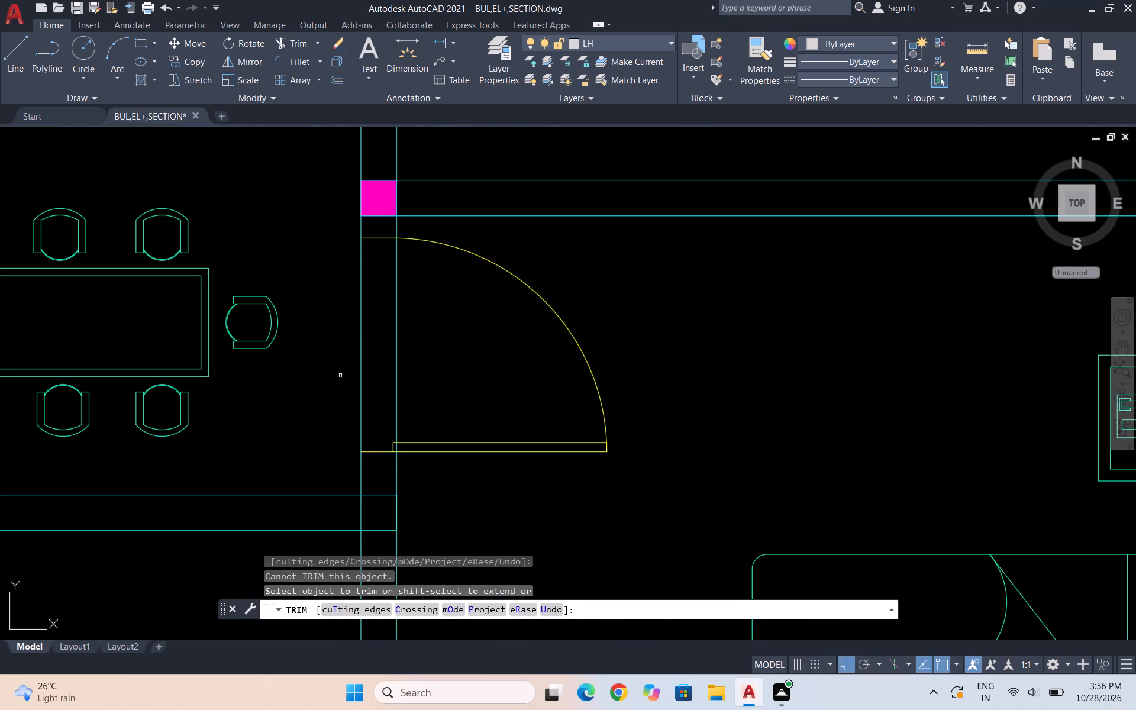
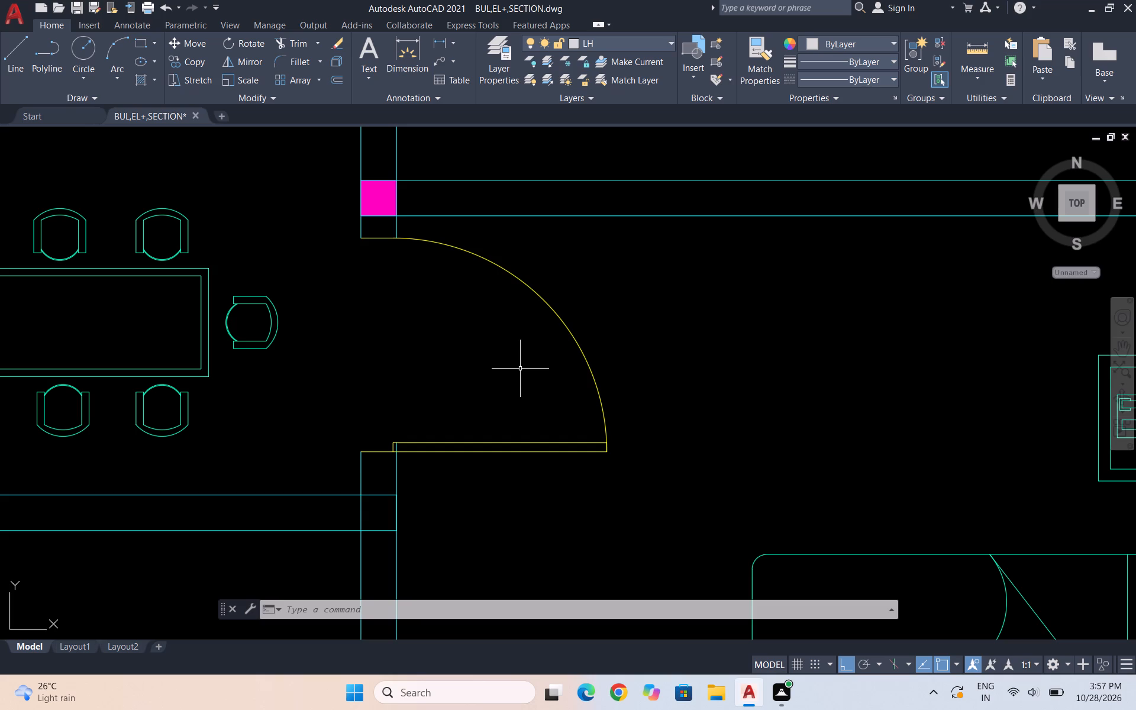
Compare the second floor plan with the furnished plan to check which elements still need adding.
scroll(521, 369, down, 4)
scroll(443, 424, down, 2)
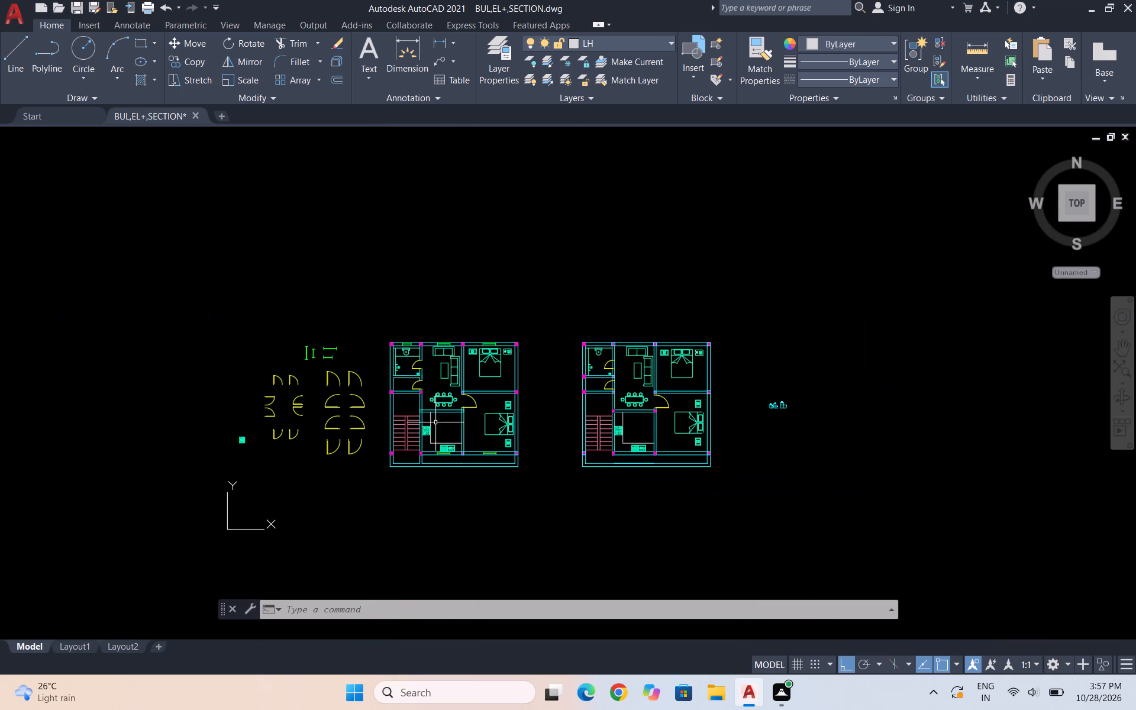
scroll(693, 439, up, 2)
scroll(745, 422, down, 1)
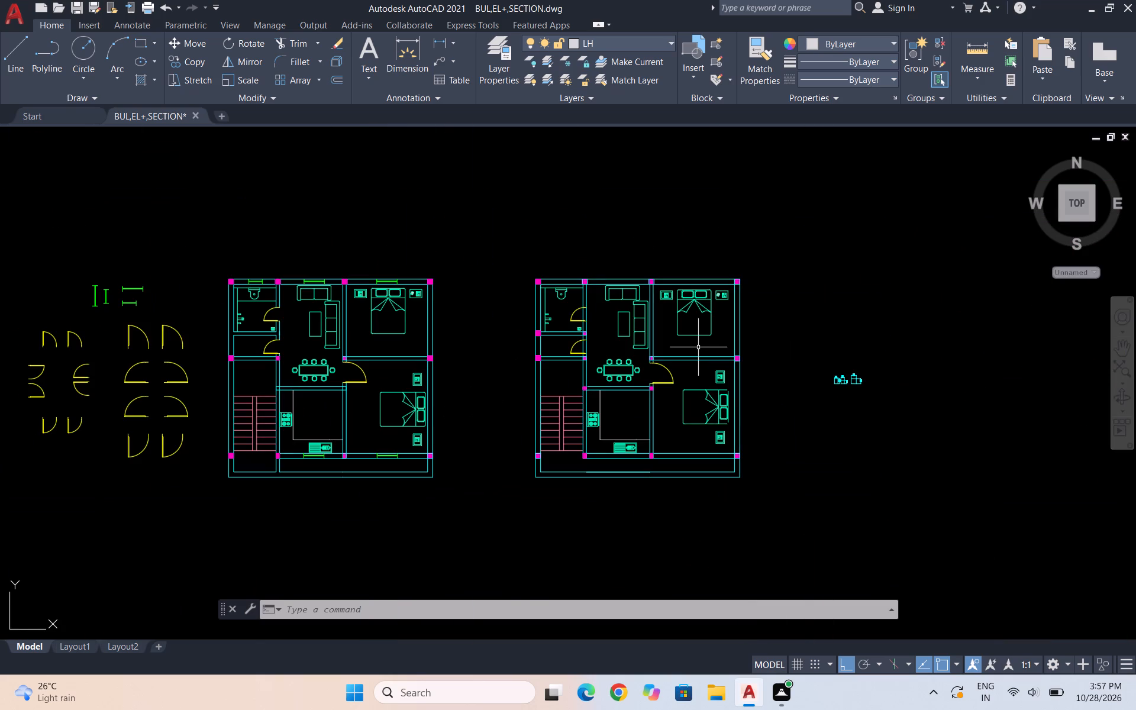
scroll(698, 347, up, 2)
scroll(698, 347, down, 1)
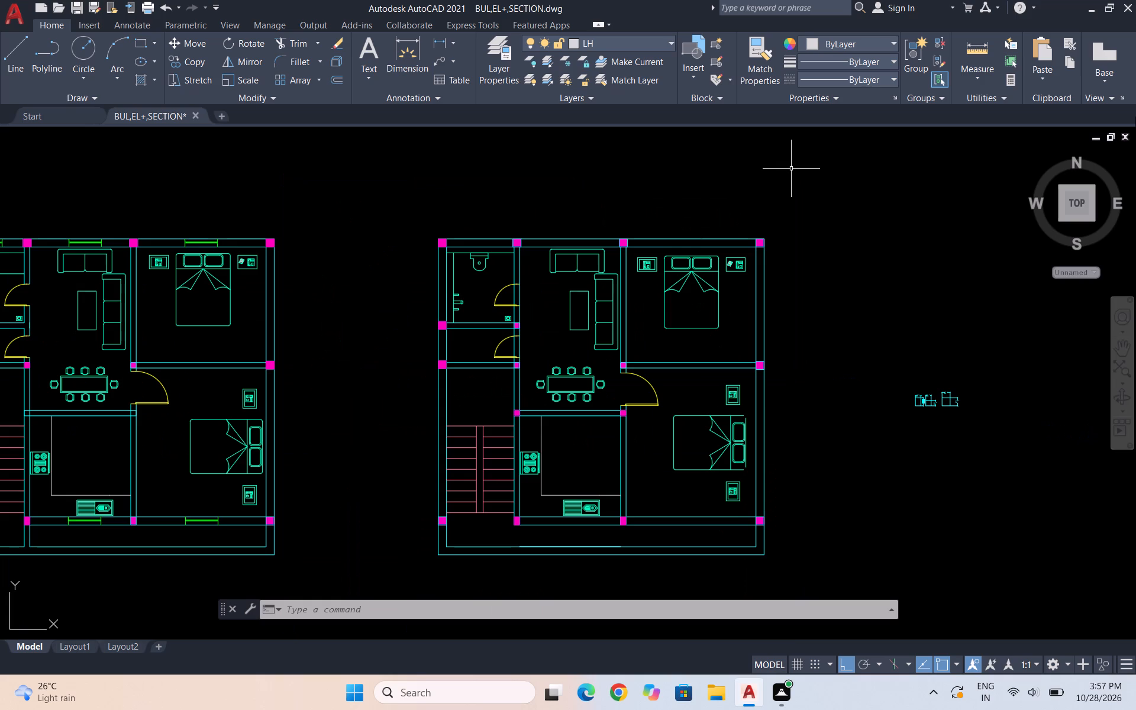
scroll(732, 328, down, 1)
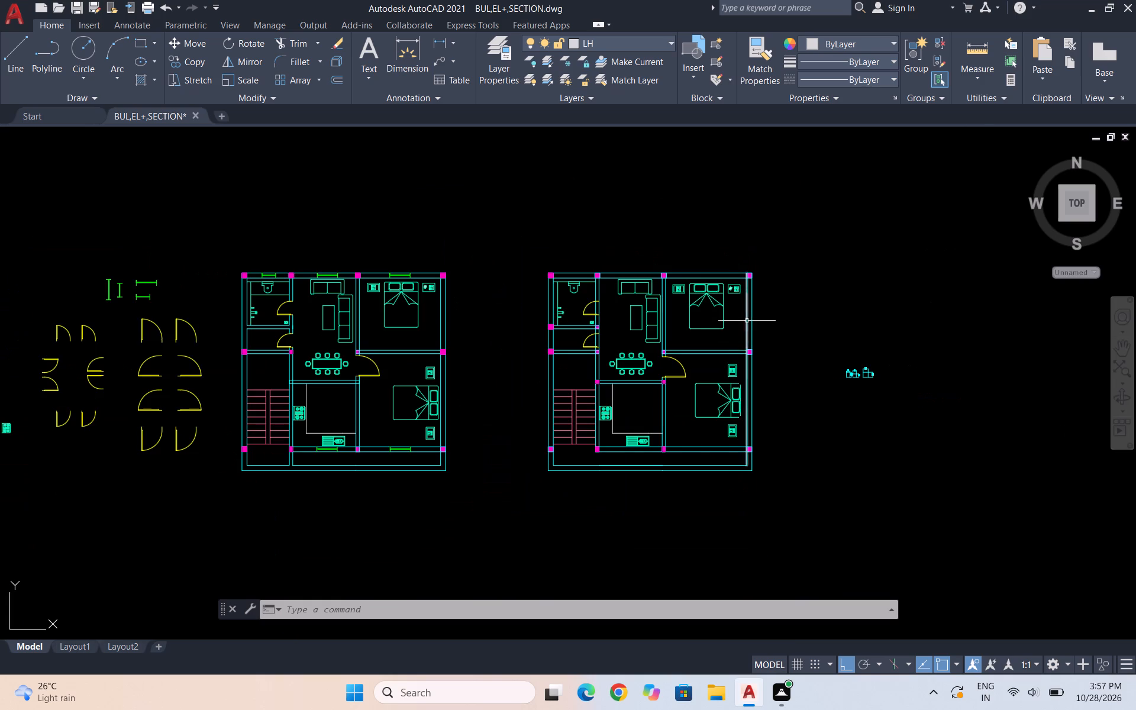
scroll(695, 422, up, 1)
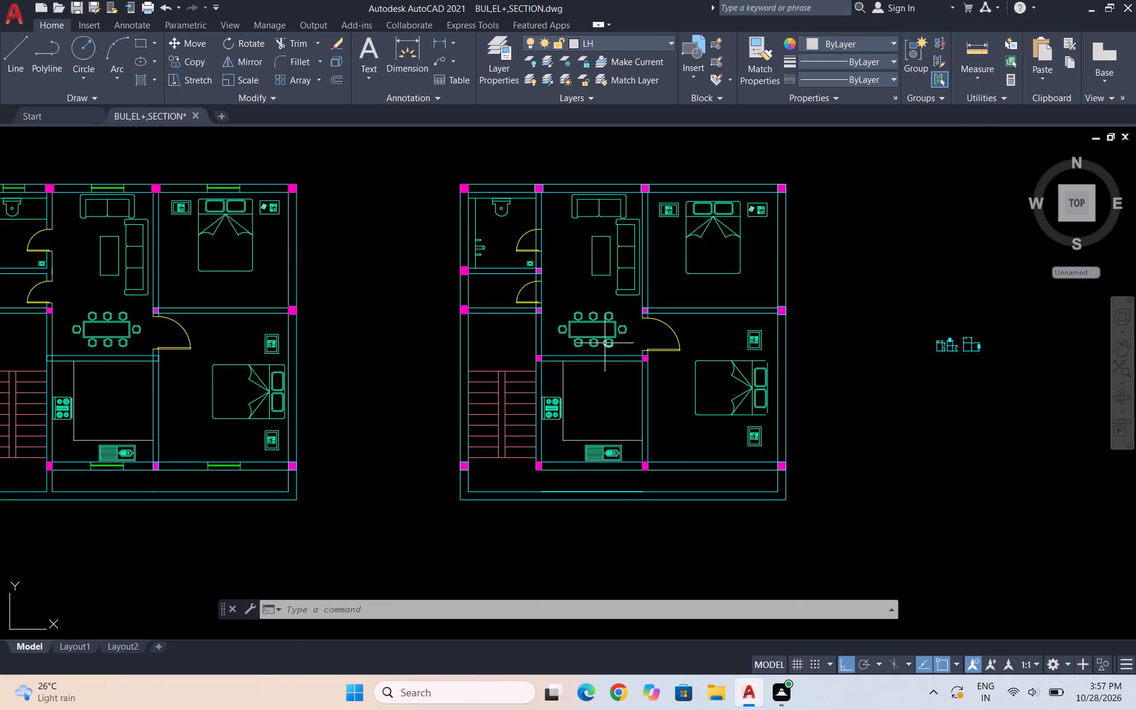
scroll(605, 346, up, 3)
scroll(773, 402, up, 3)
scroll(773, 402, down, 3)
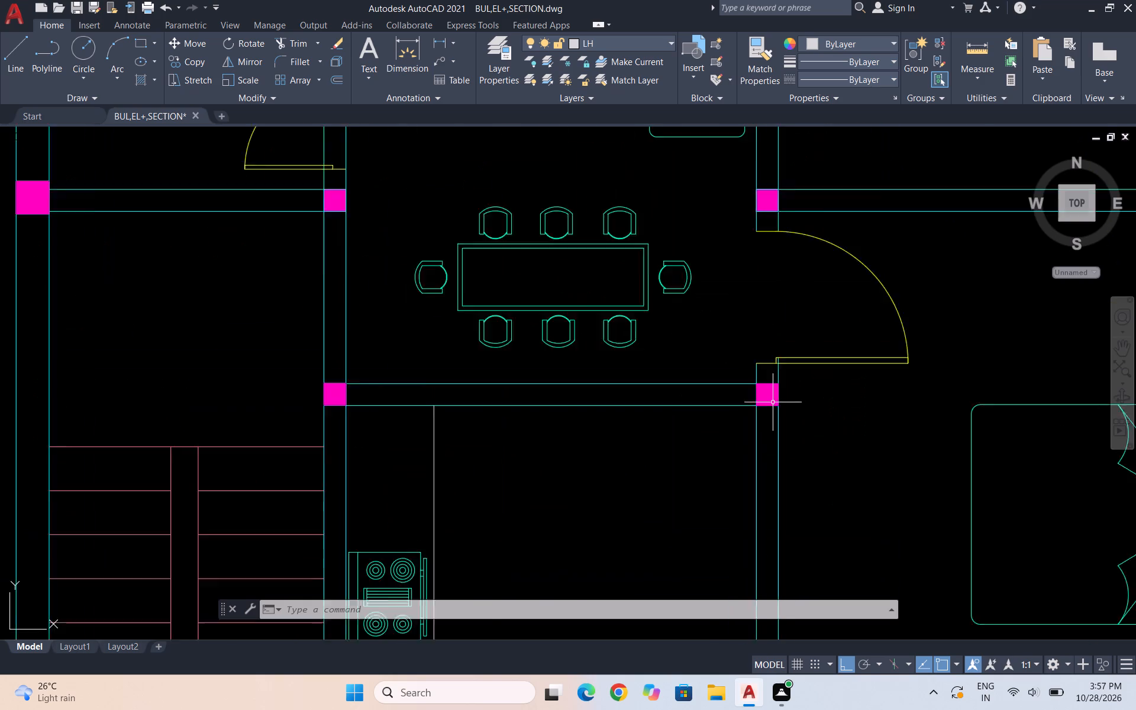
scroll(773, 402, down, 3)
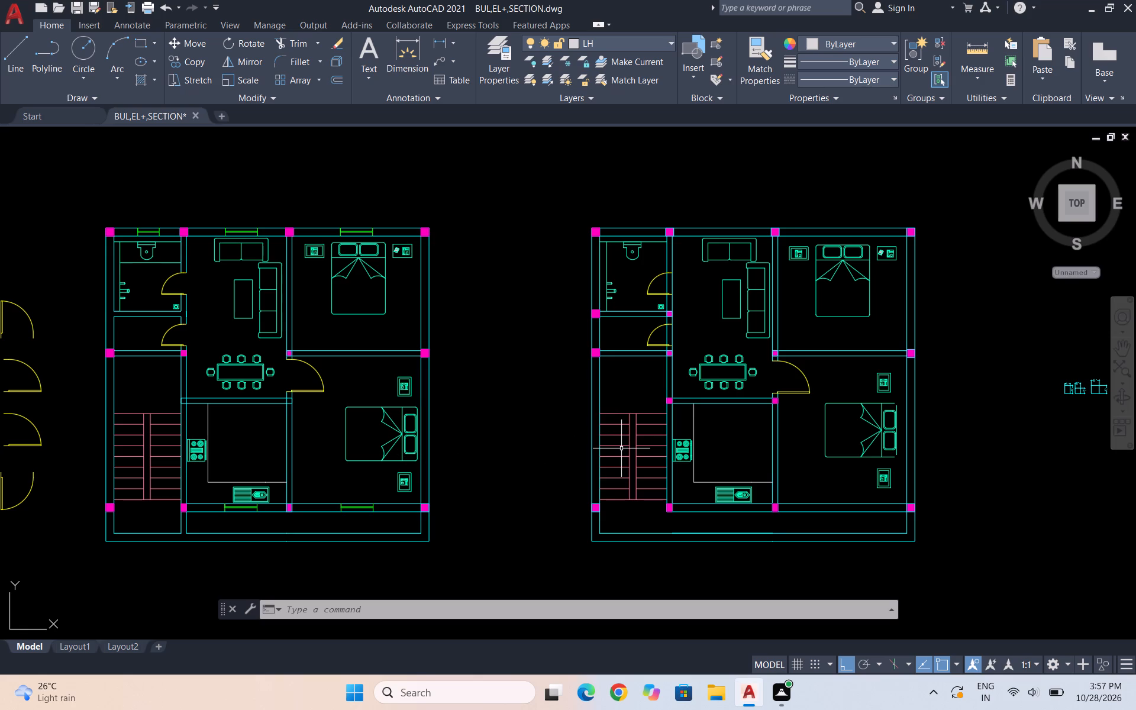
scroll(317, 170, down, 2)
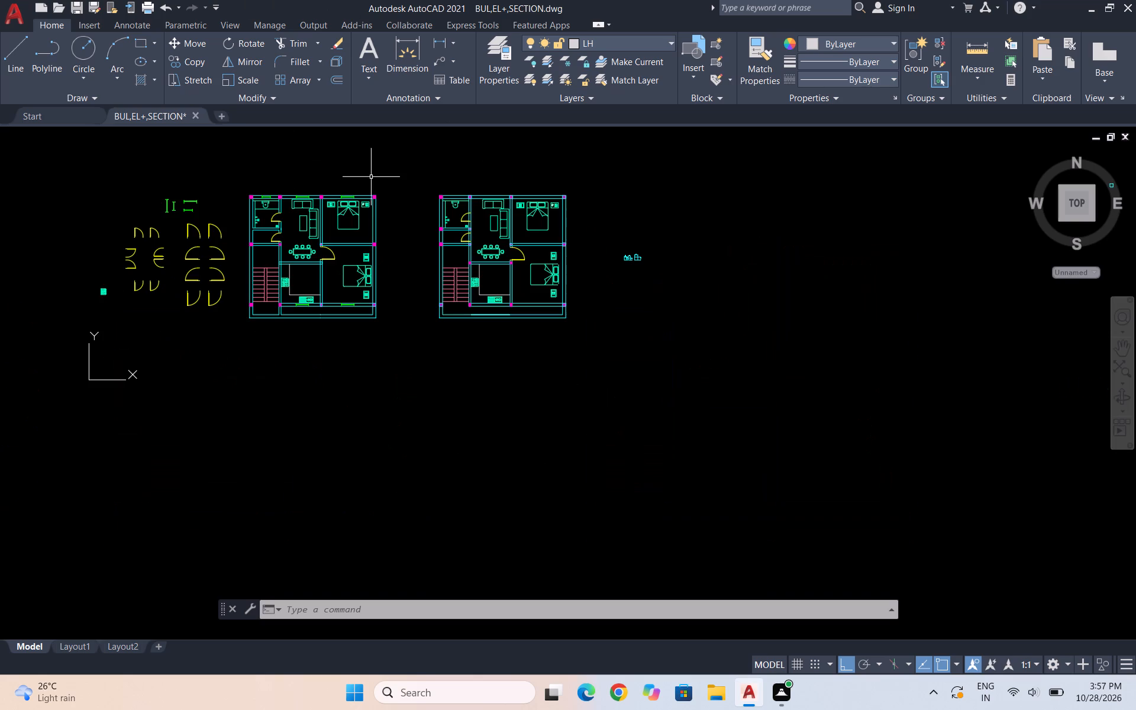
Copy the shorter horizontal window symbol from the loose symbols into the second plan's upper outer wall, behind the toilet fixture.
scroll(180, 190, up, 4)
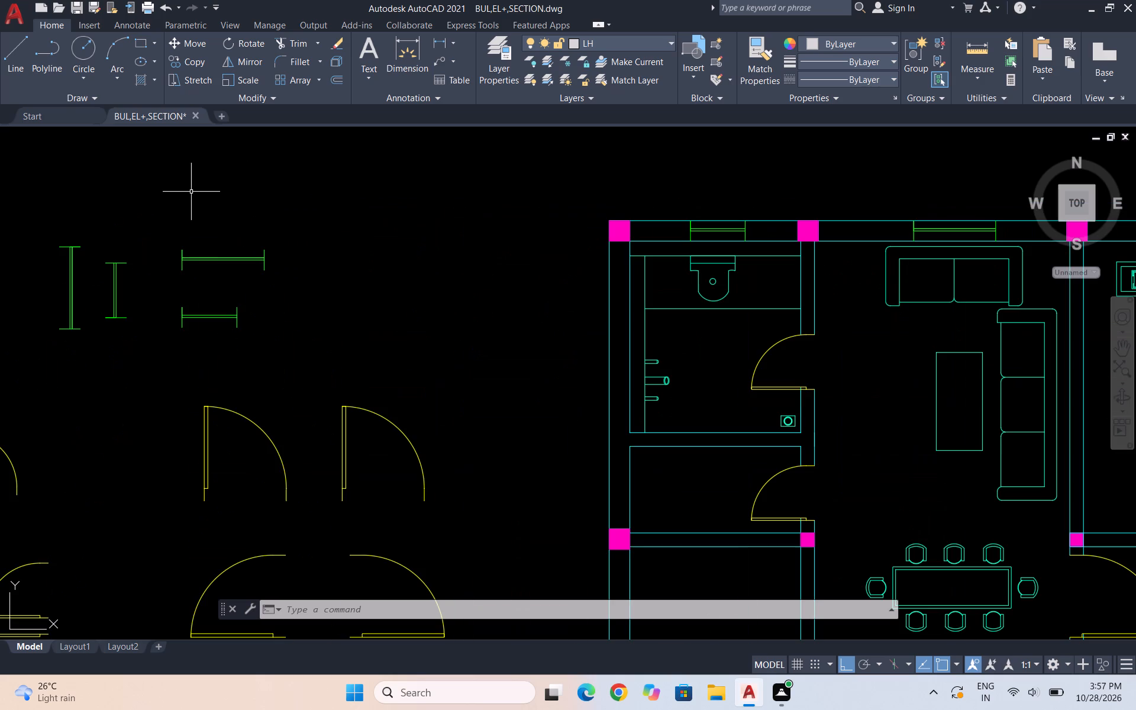
scroll(256, 298, down, 1)
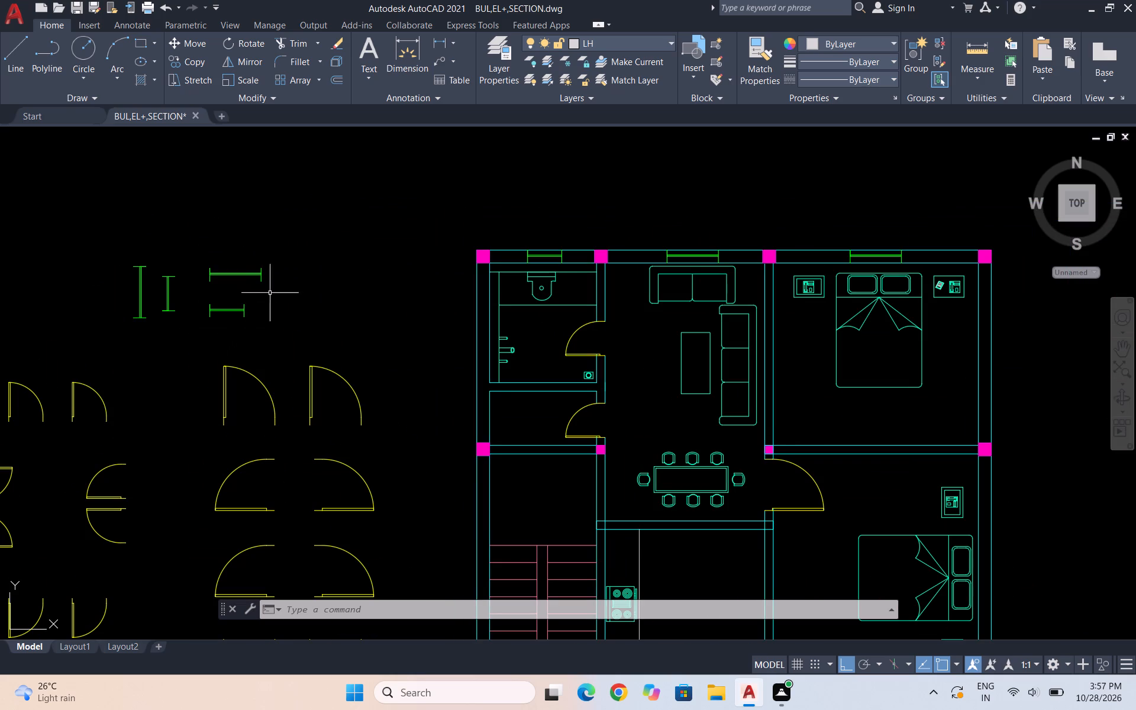
click(263, 331)
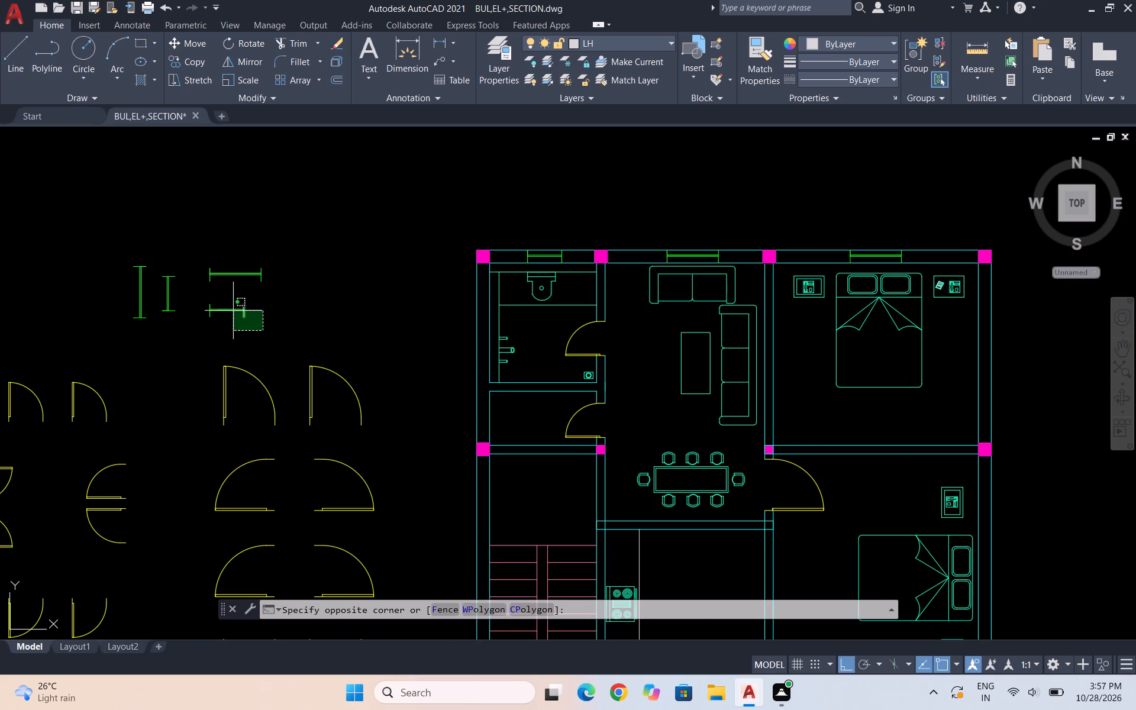
click(197, 299)
text(CO)
key(Return)
scroll(188, 330, up, 1)
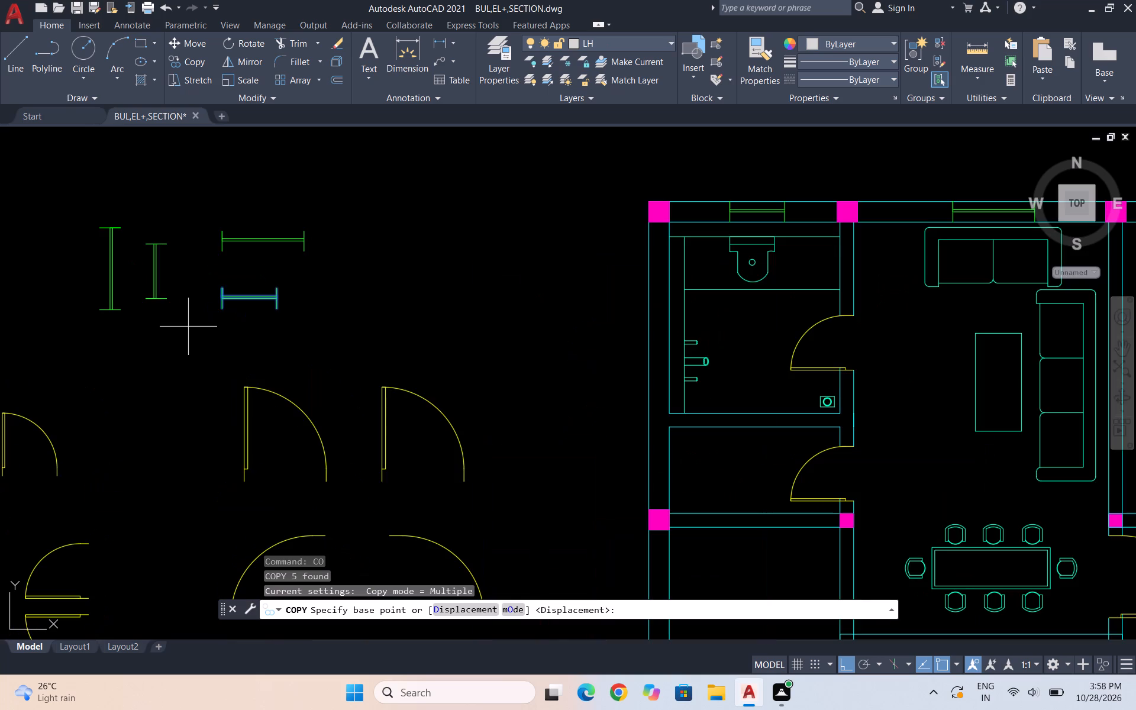
scroll(229, 300, up, 4)
click(173, 223)
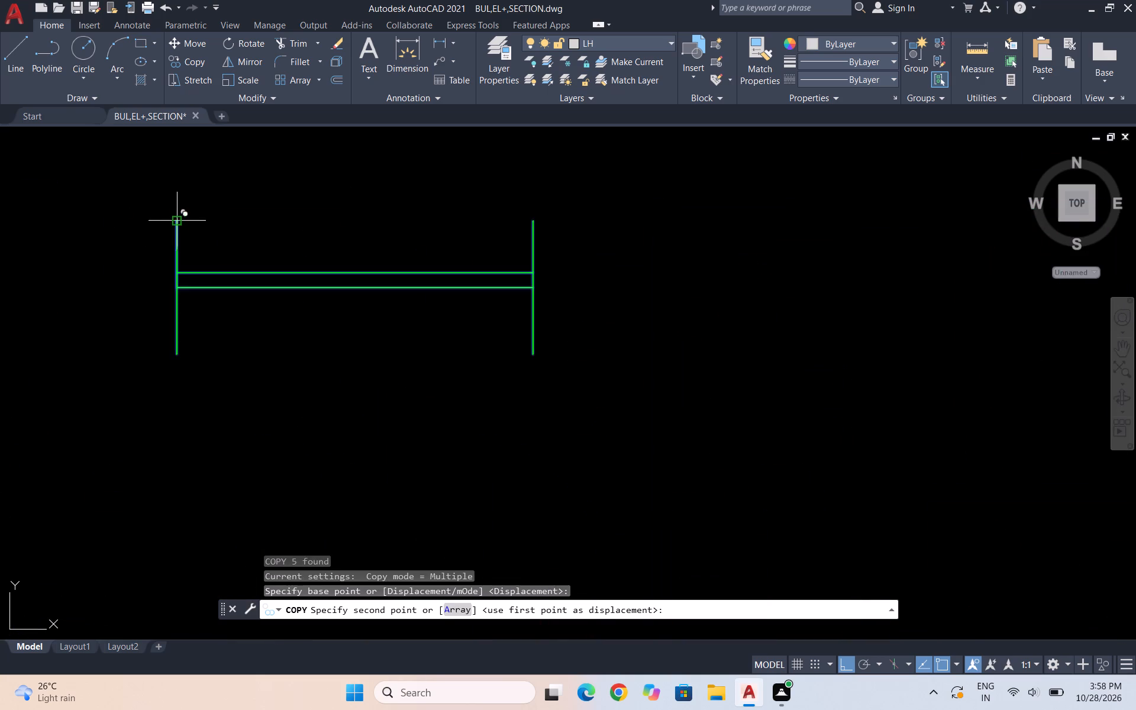
scroll(65, 254, down, 7)
scroll(518, 271, up, 2)
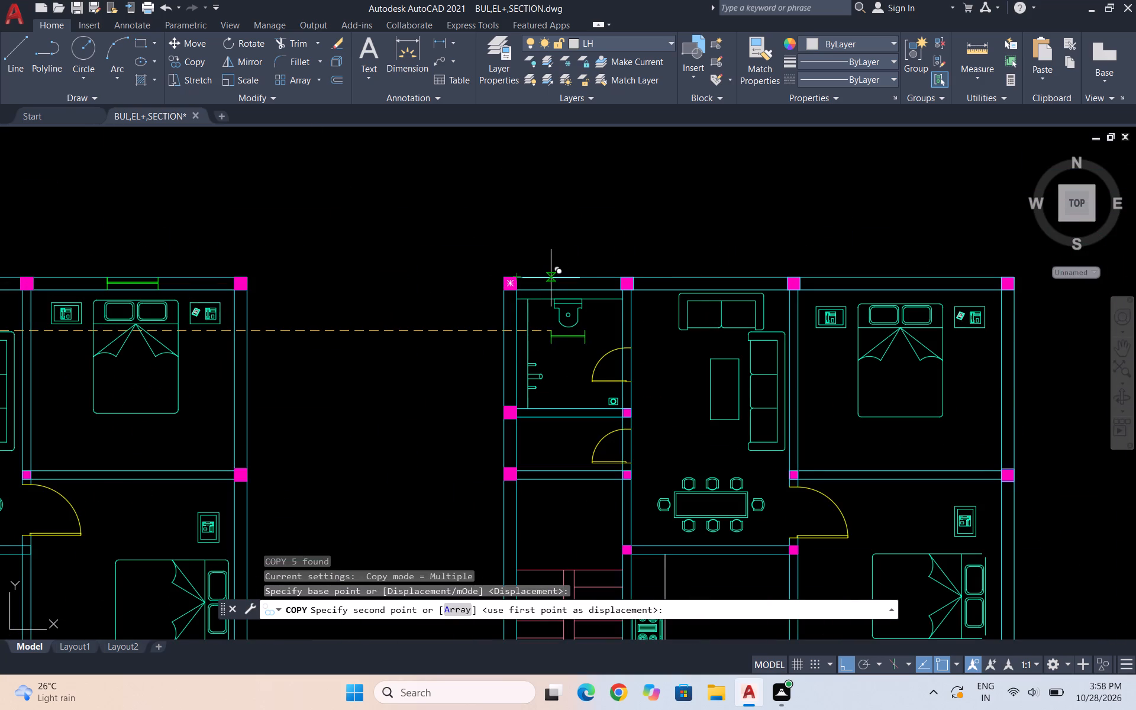
click(551, 278)
scroll(687, 321, down, 1)
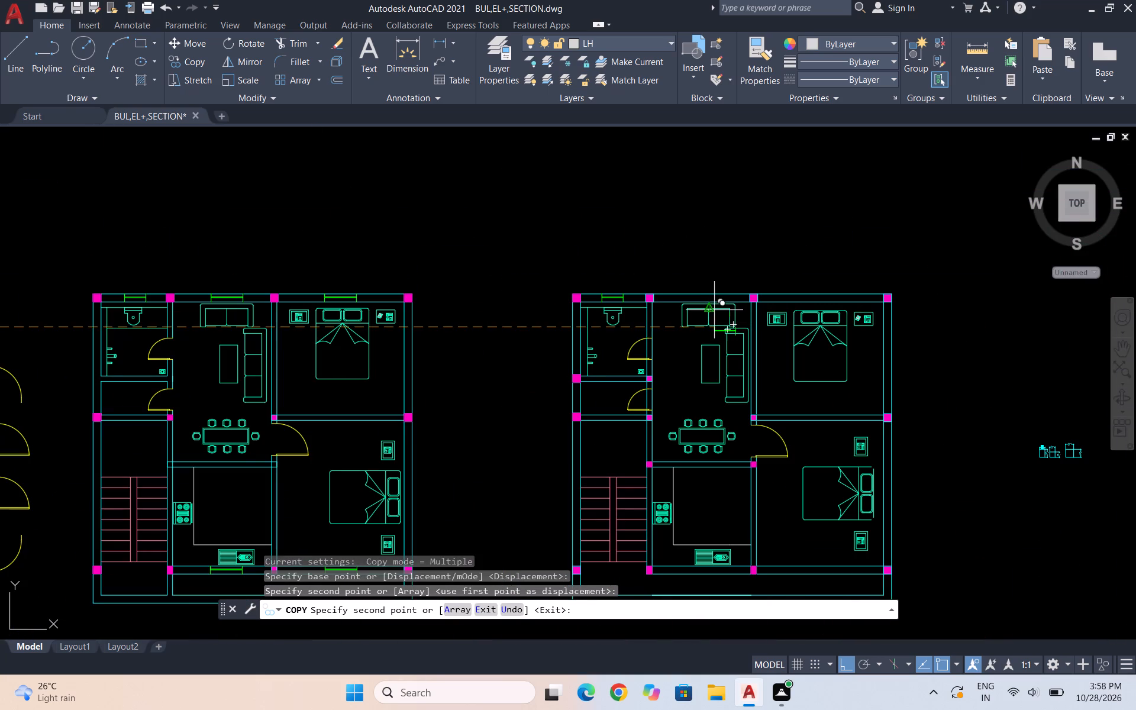
key(Escape)
Copy the longer horizontal window symbol into the second plan's upper outer wall behind the living room's two-seat sofa, with Ortho off.
scroll(745, 288, down, 2)
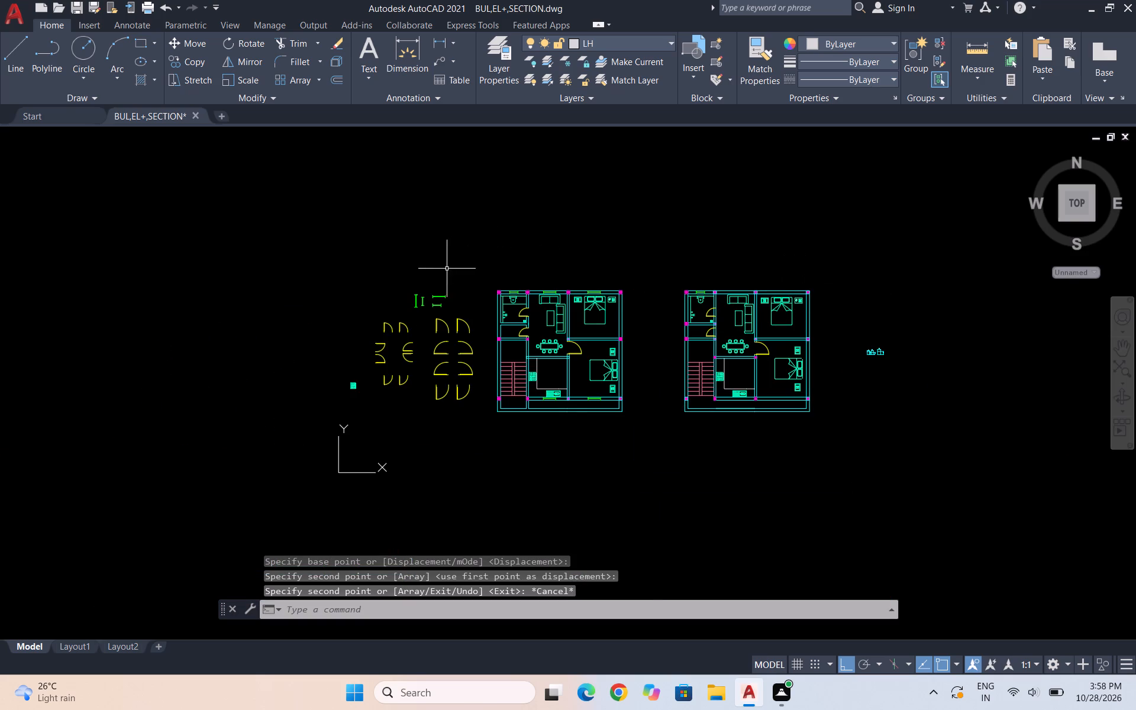
scroll(446, 283, up, 2)
scroll(408, 331, up, 3)
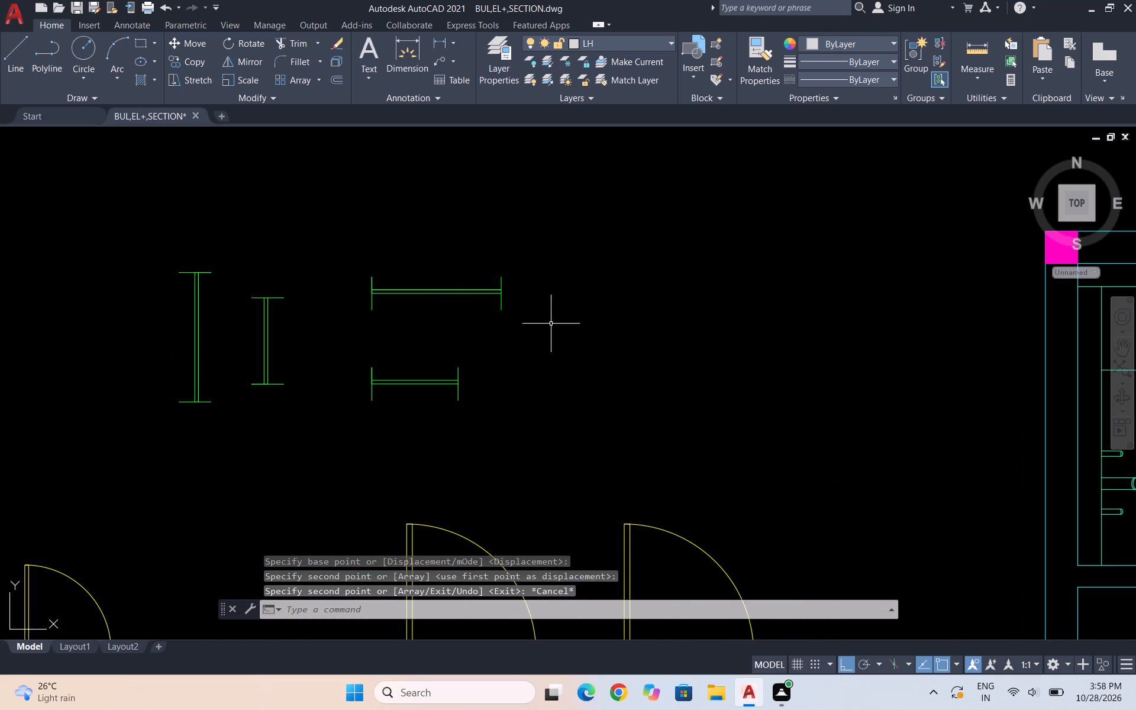
click(547, 327)
click(301, 228)
text(CO)
key(Return)
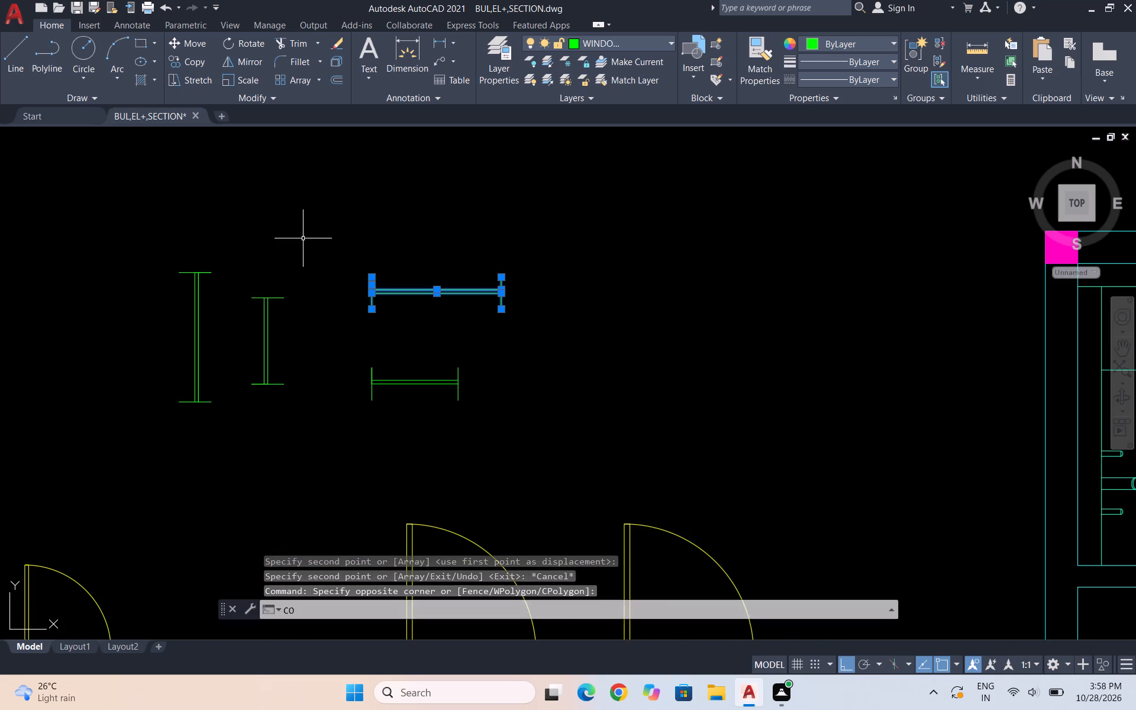
click(370, 279)
scroll(296, 278, down, 2)
scroll(267, 322, down, 2)
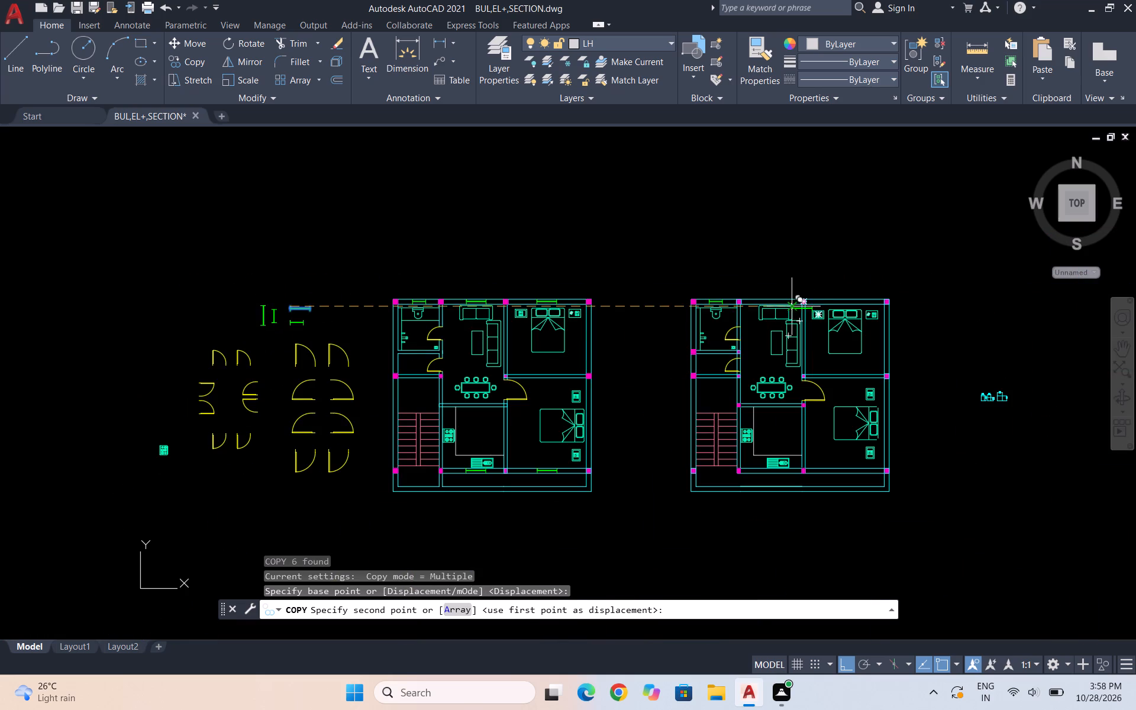
scroll(777, 296, up, 3)
scroll(725, 305, up, 2)
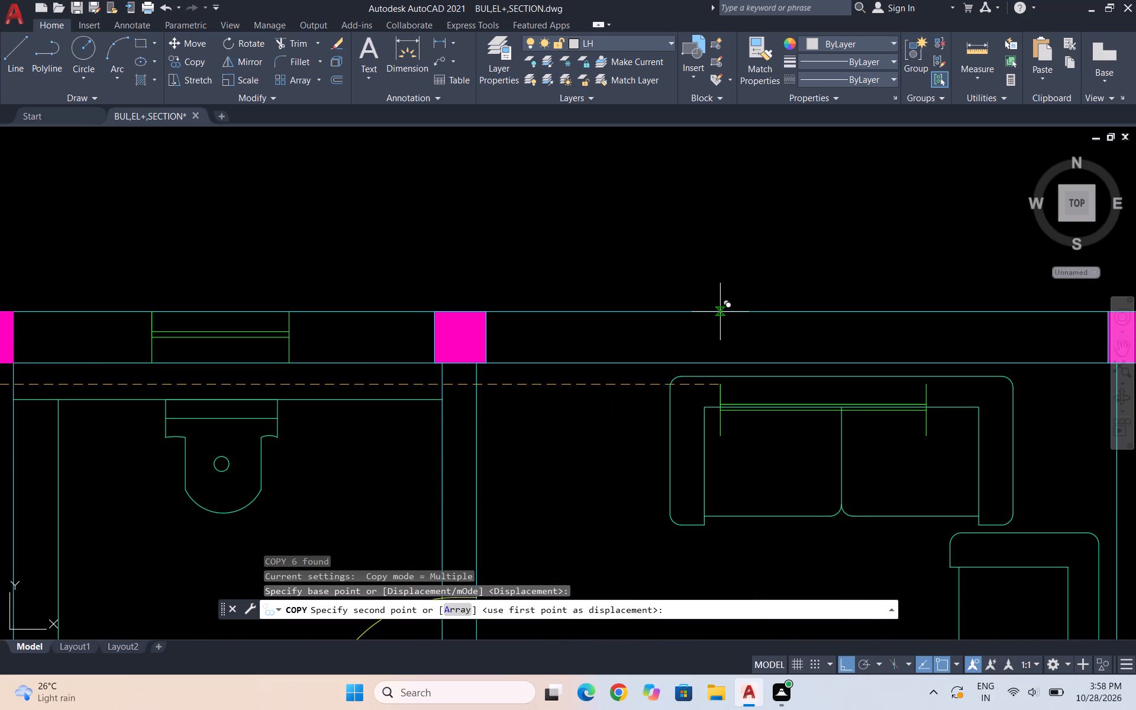
key(F8)
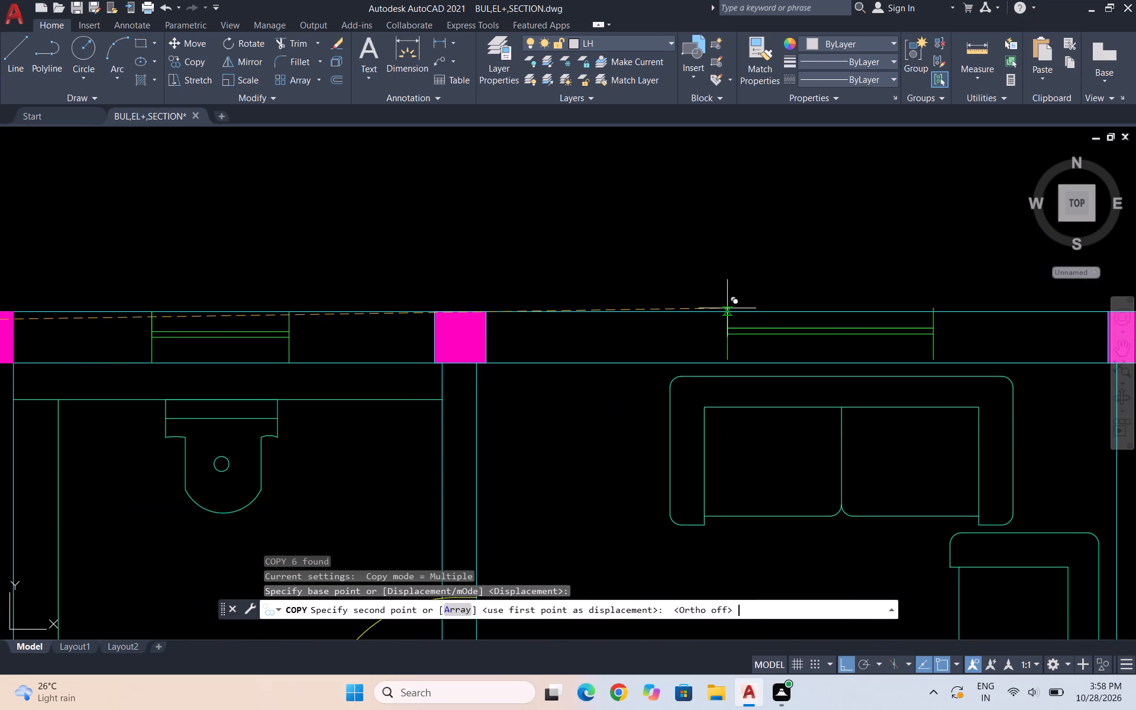
click(727, 308)
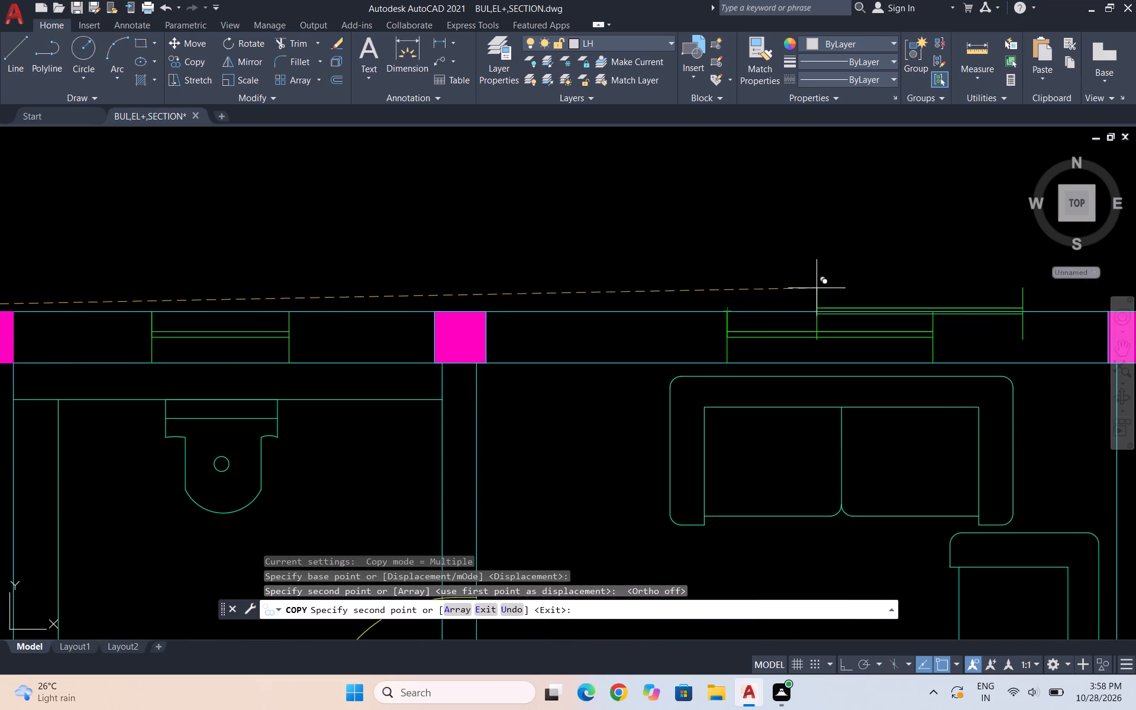
key(Escape)
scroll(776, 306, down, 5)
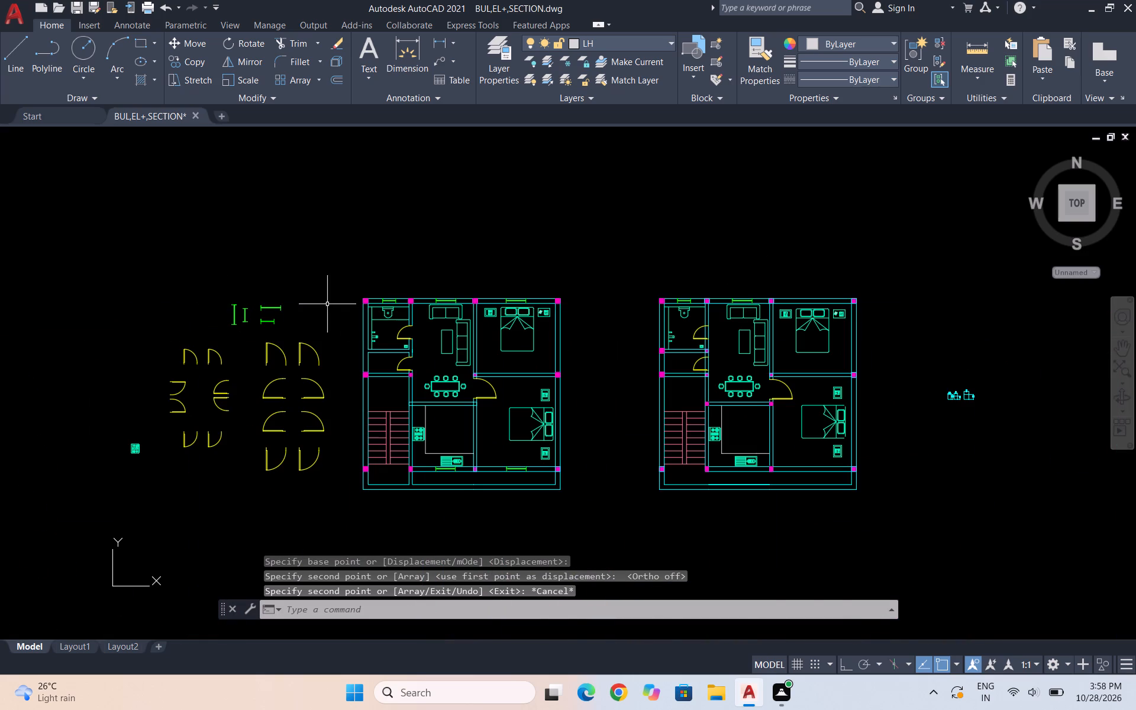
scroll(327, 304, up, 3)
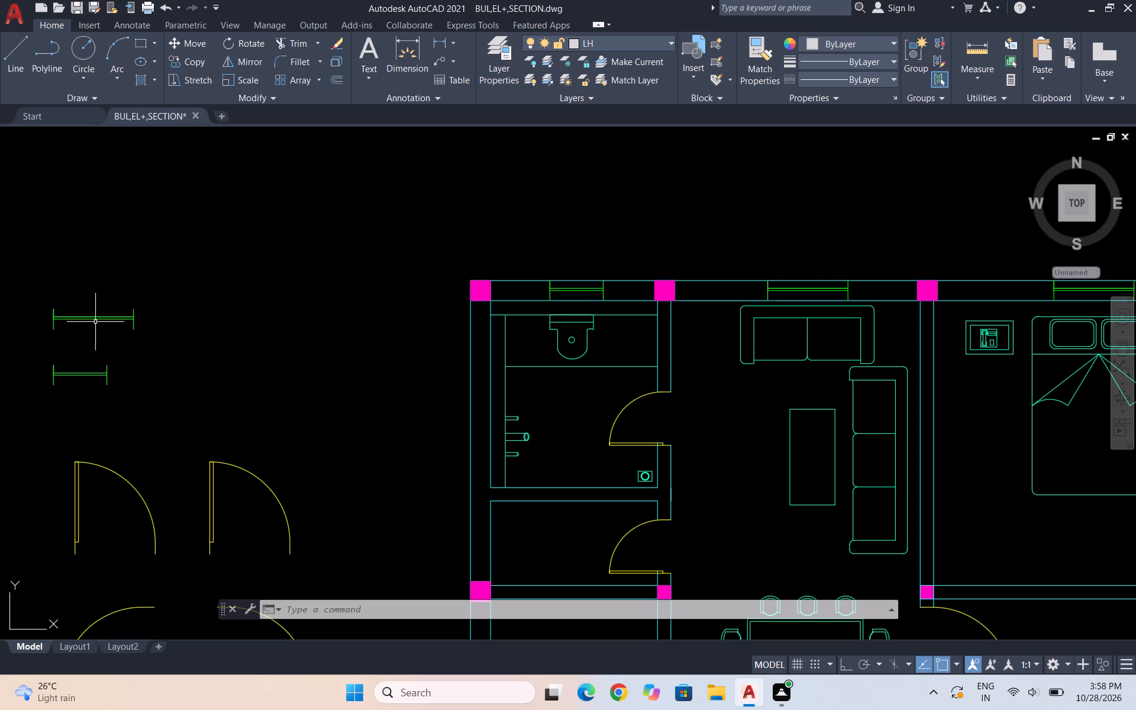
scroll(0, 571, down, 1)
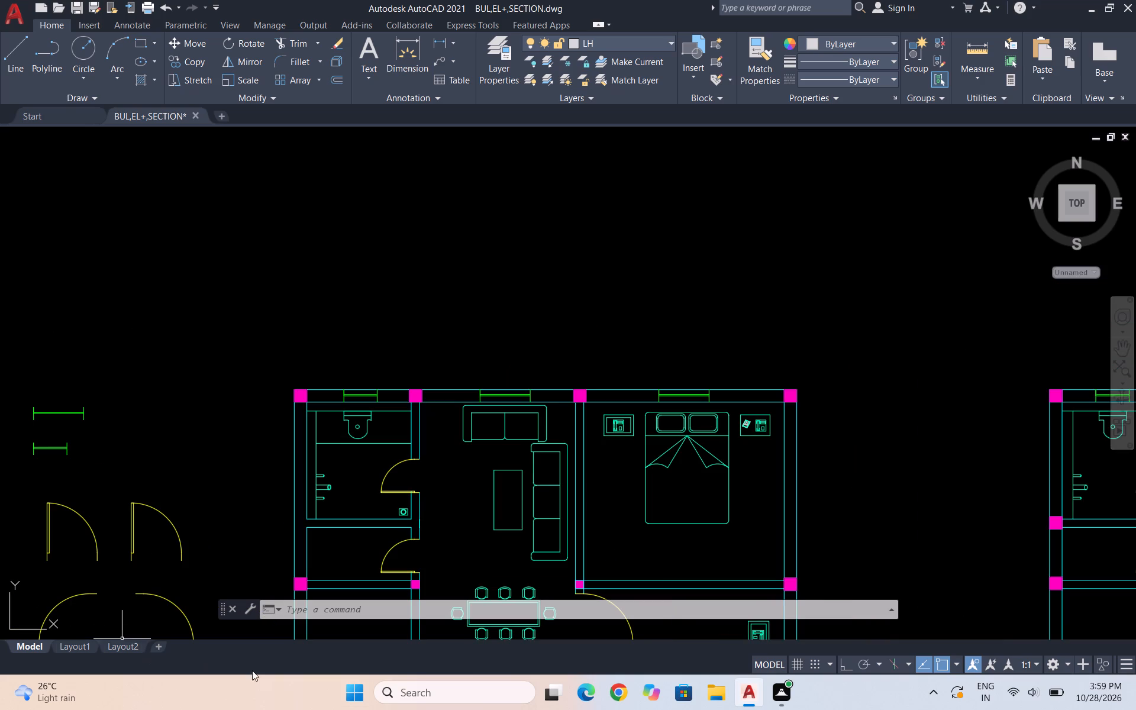
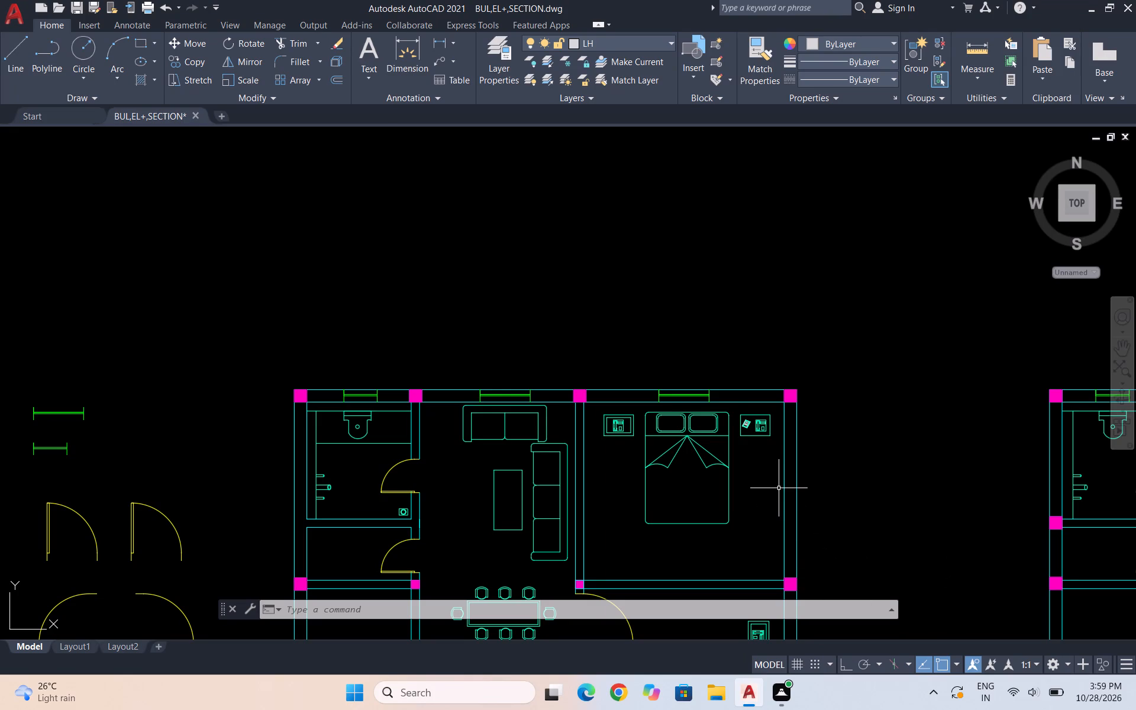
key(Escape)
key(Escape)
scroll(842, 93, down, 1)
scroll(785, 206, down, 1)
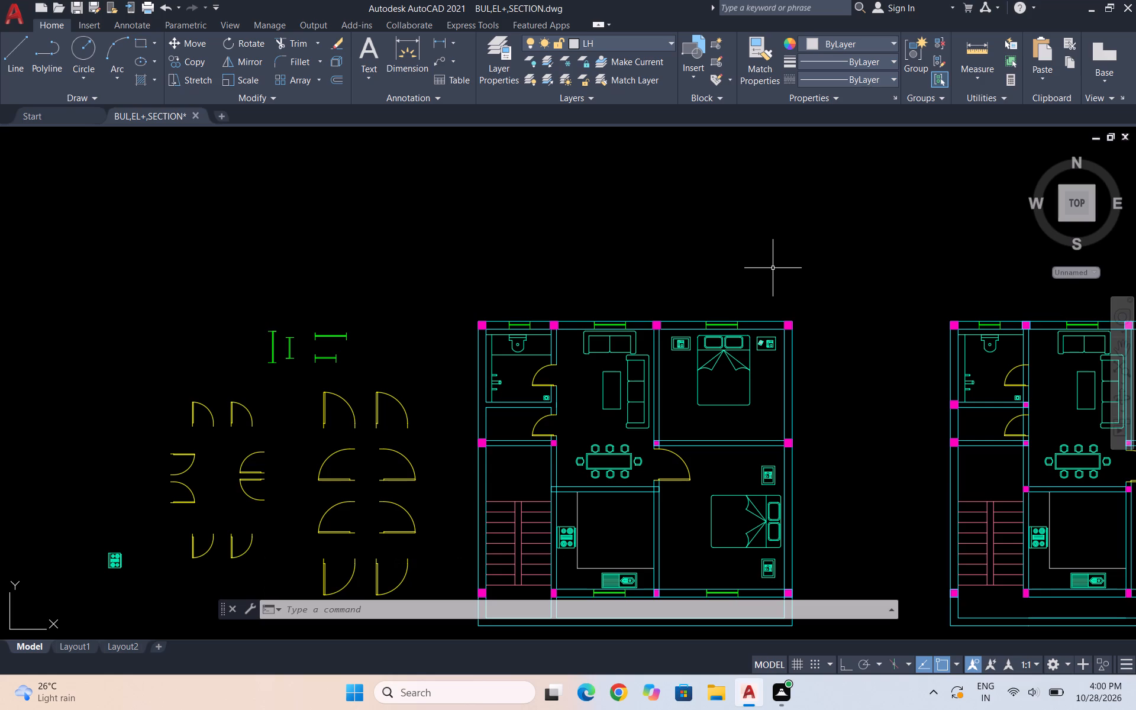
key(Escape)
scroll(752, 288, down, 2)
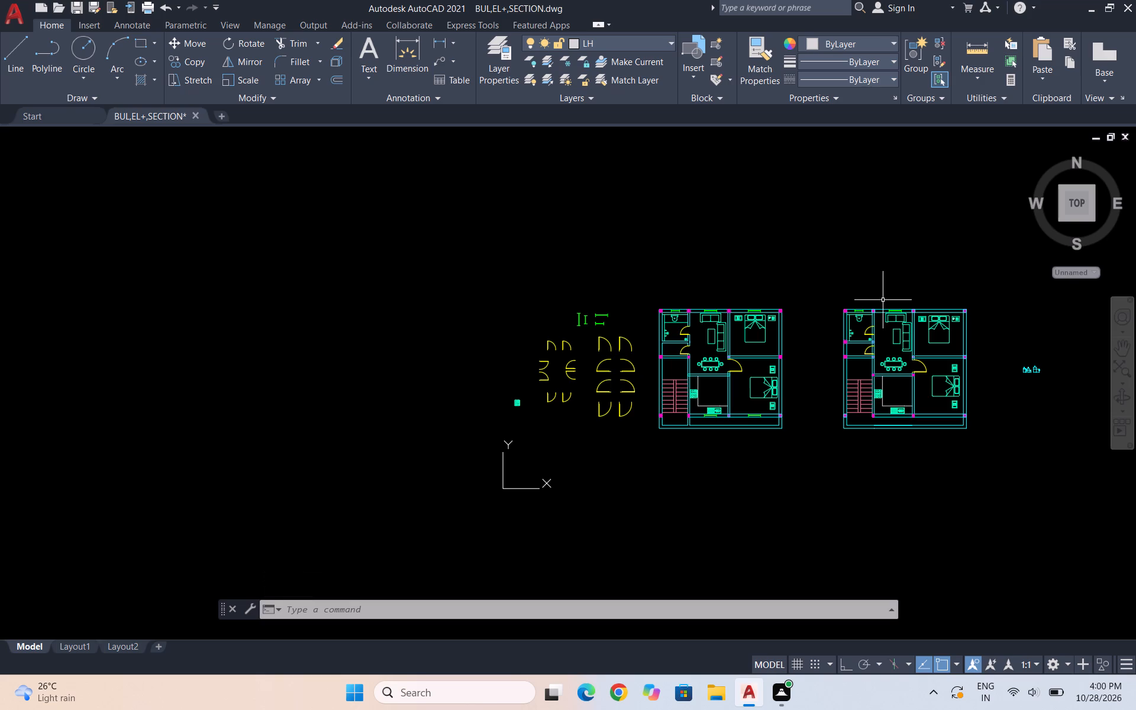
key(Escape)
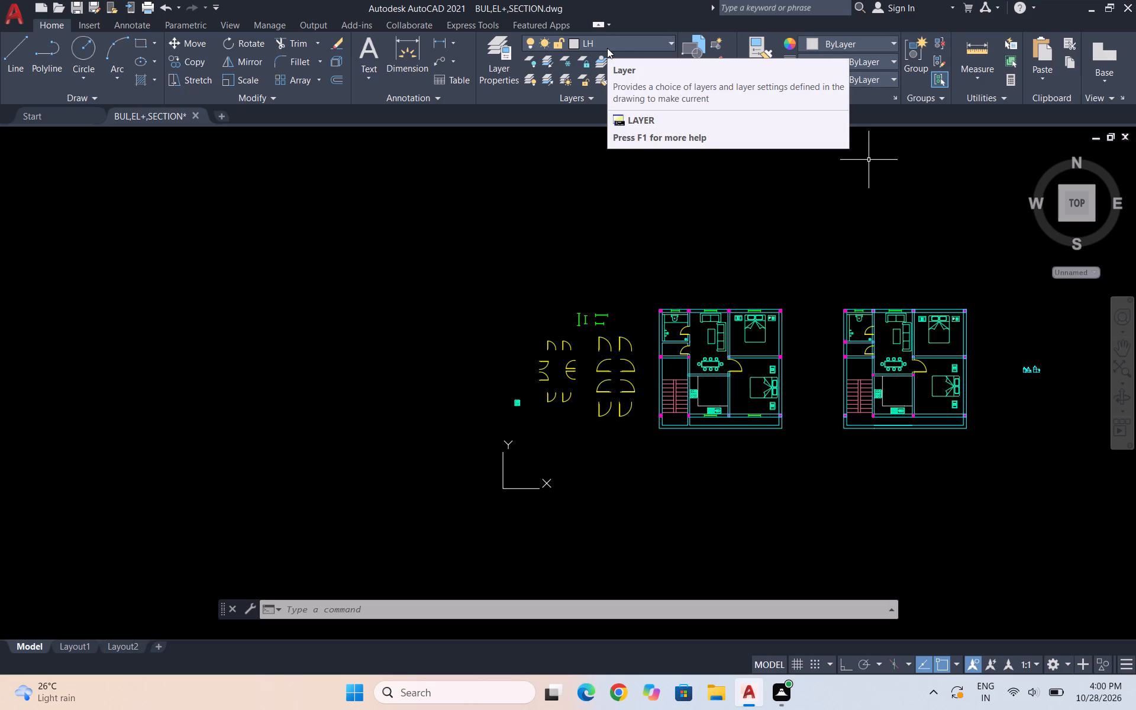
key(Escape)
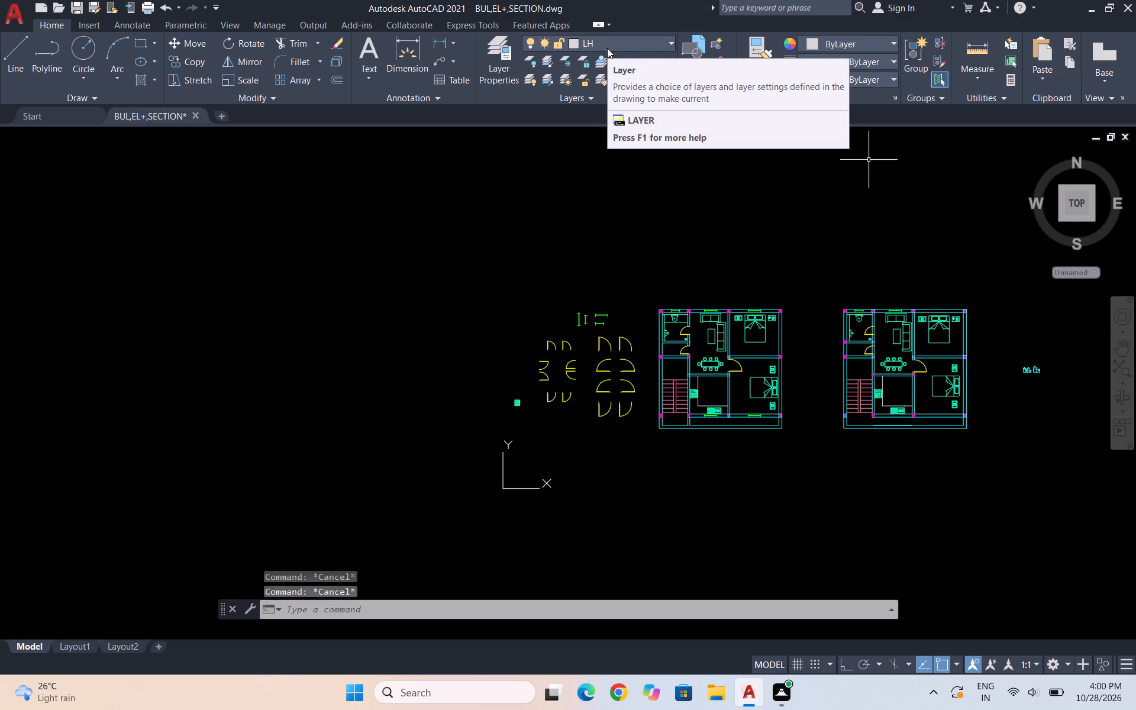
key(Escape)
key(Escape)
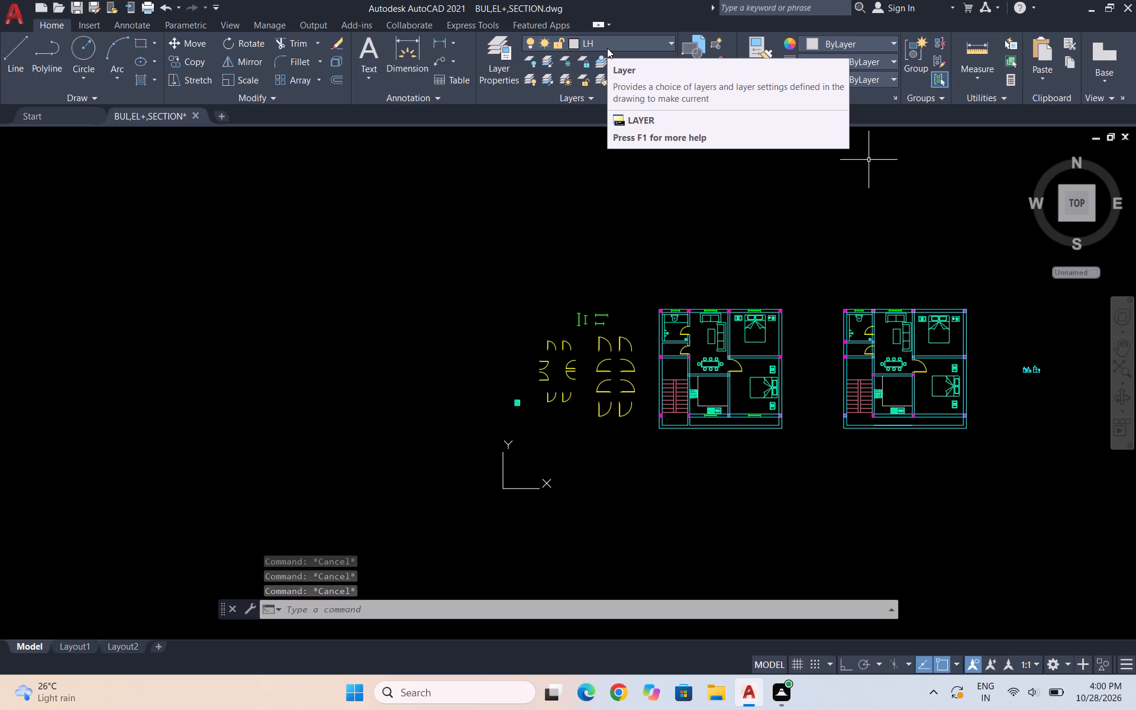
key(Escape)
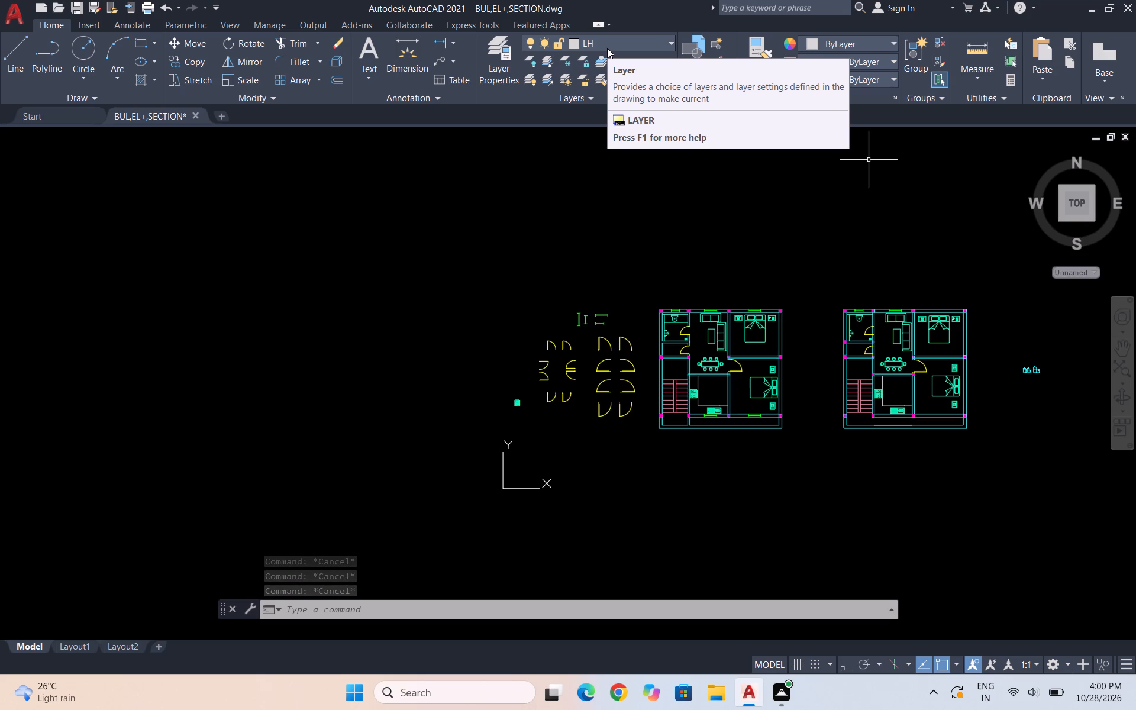
On the TEXT layer, start a single-line text in the toilet room of the plan beside the loose symbols, about 5" high, with Ortho on.
scroll(707, 334, up, 1)
scroll(650, 311, up, 2)
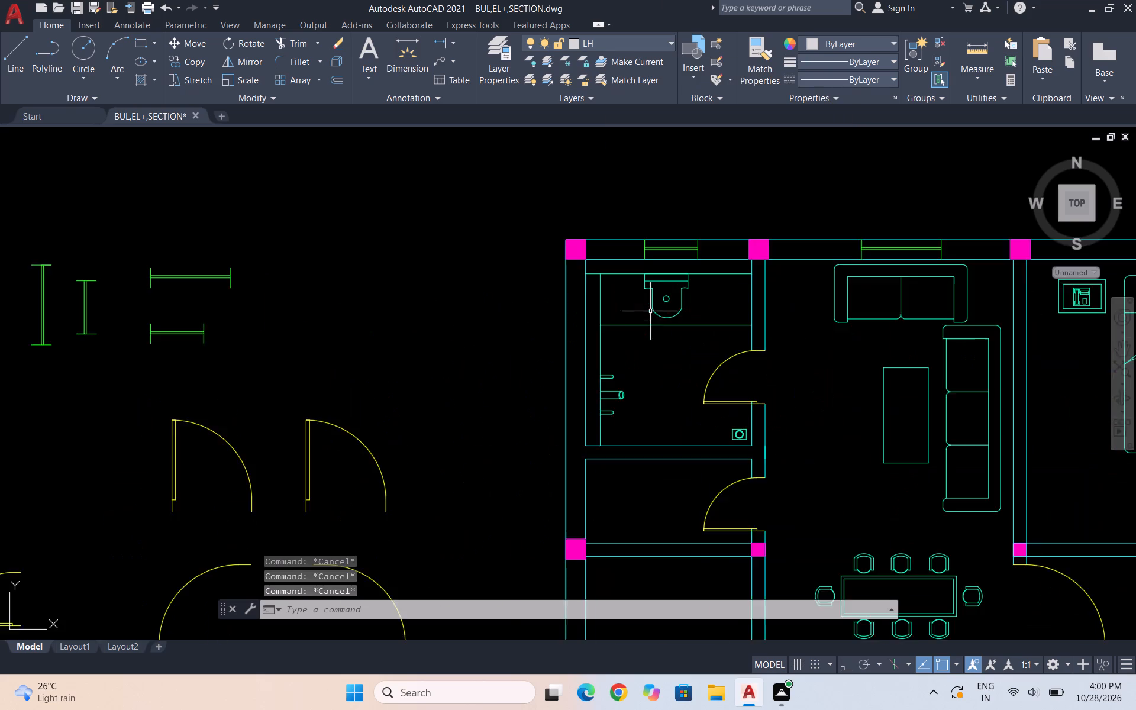
scroll(650, 311, up, 3)
scroll(556, 226, down, 1)
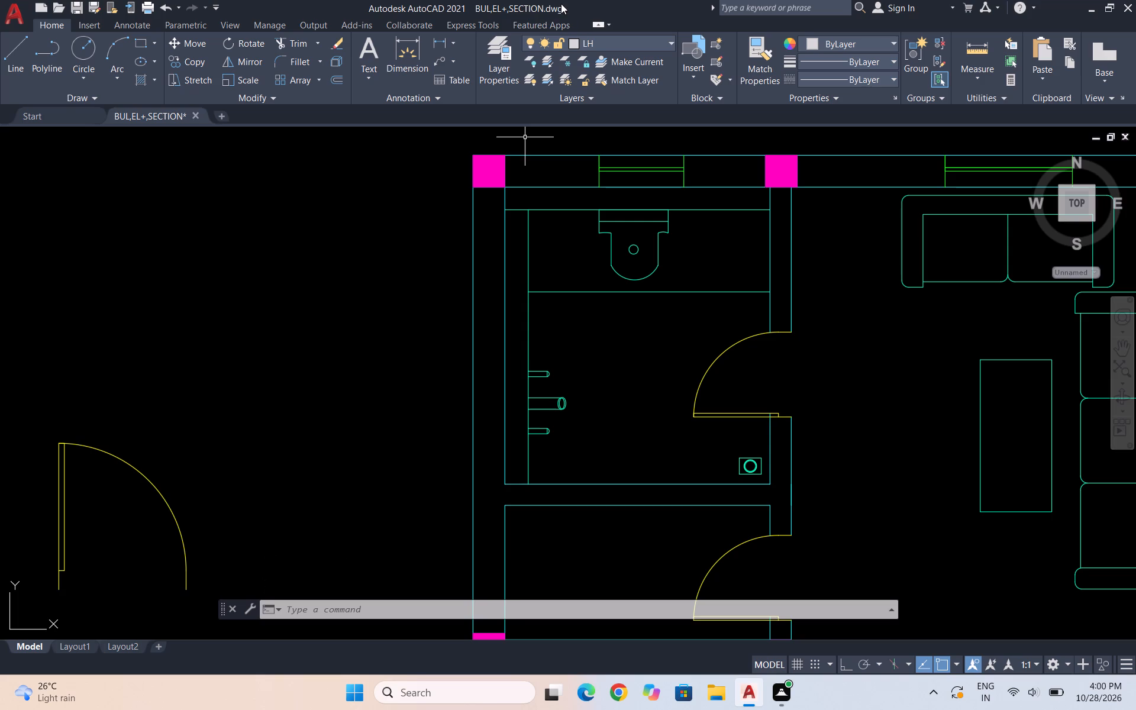
click(612, 48)
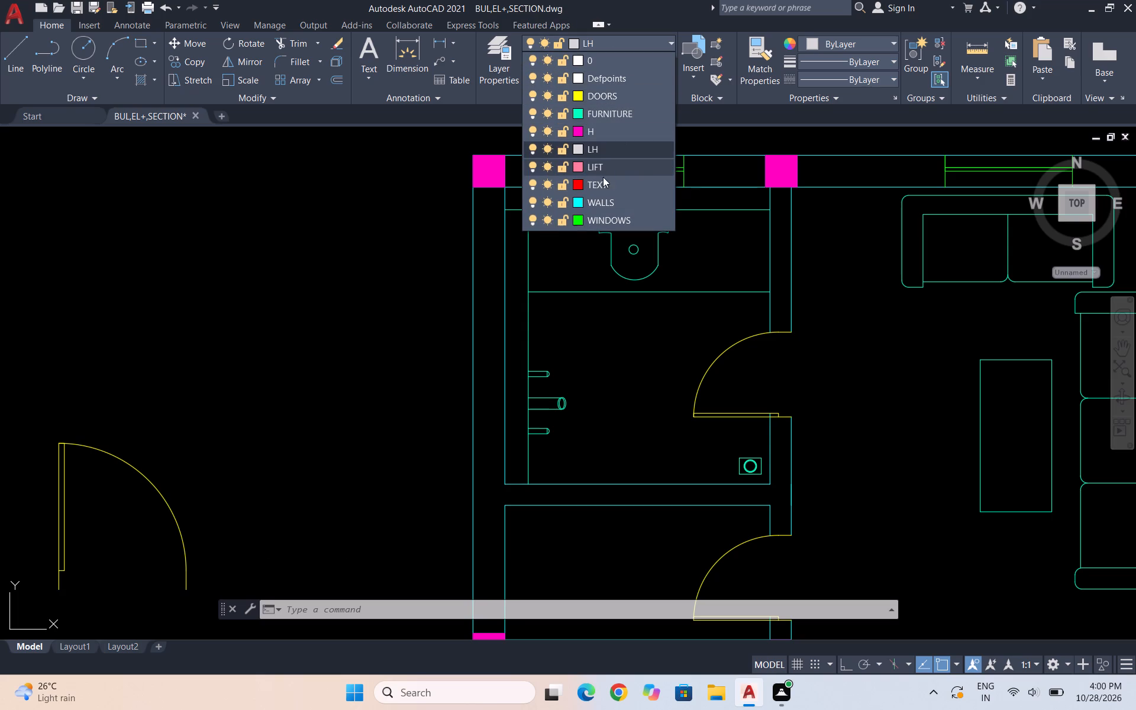
click(600, 190)
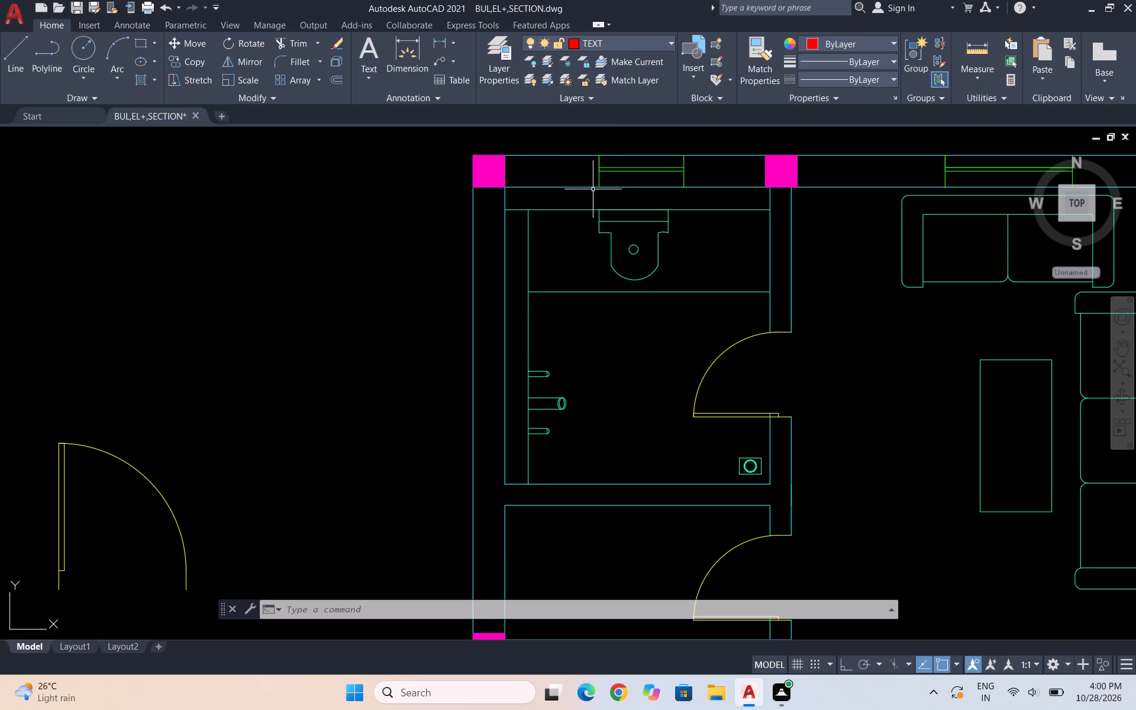
text(DT)
key(Return)
key(Return)
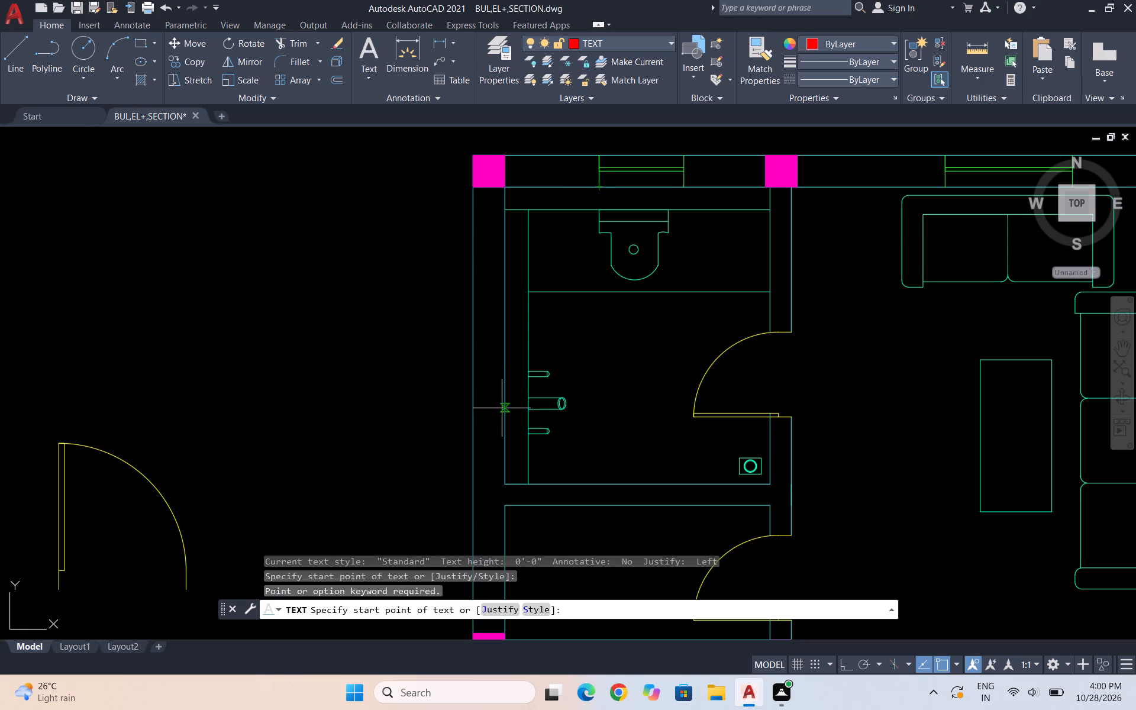
click(586, 357)
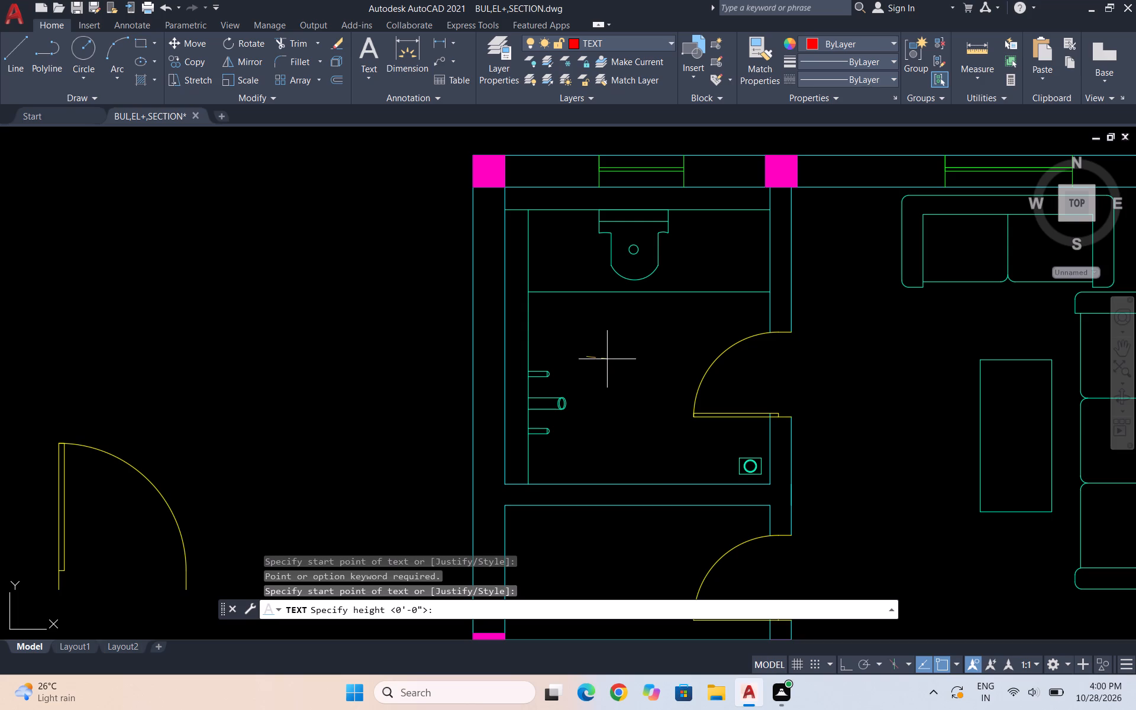
key(F8)
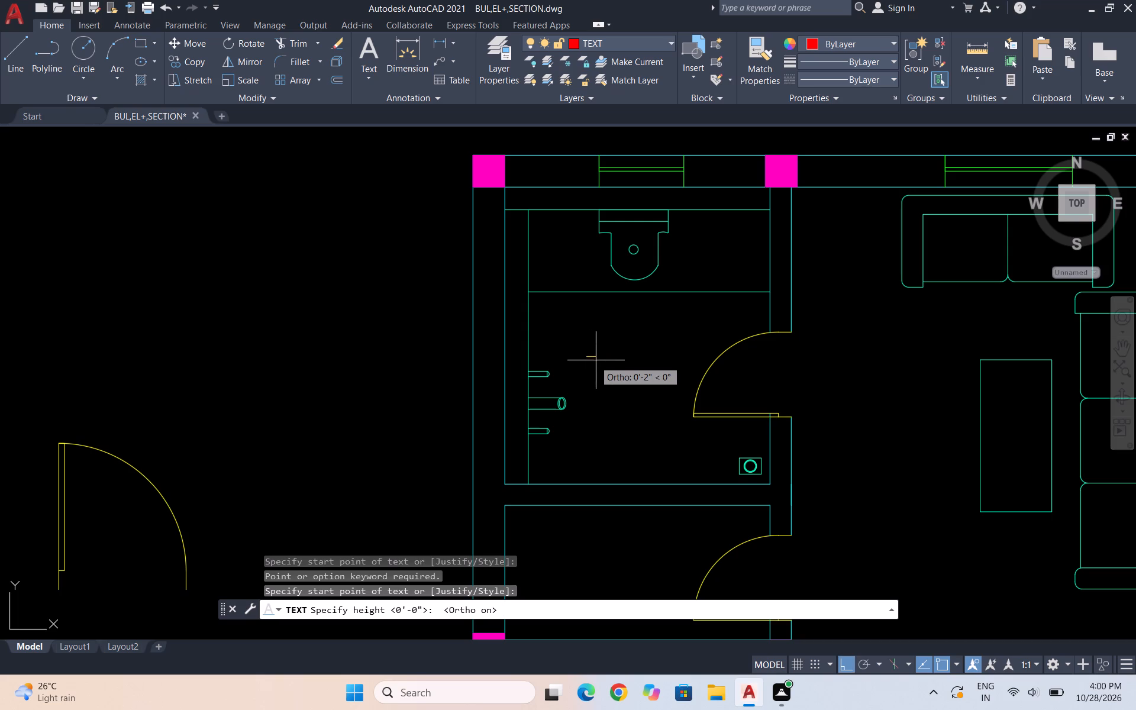
triple_click(602, 356)
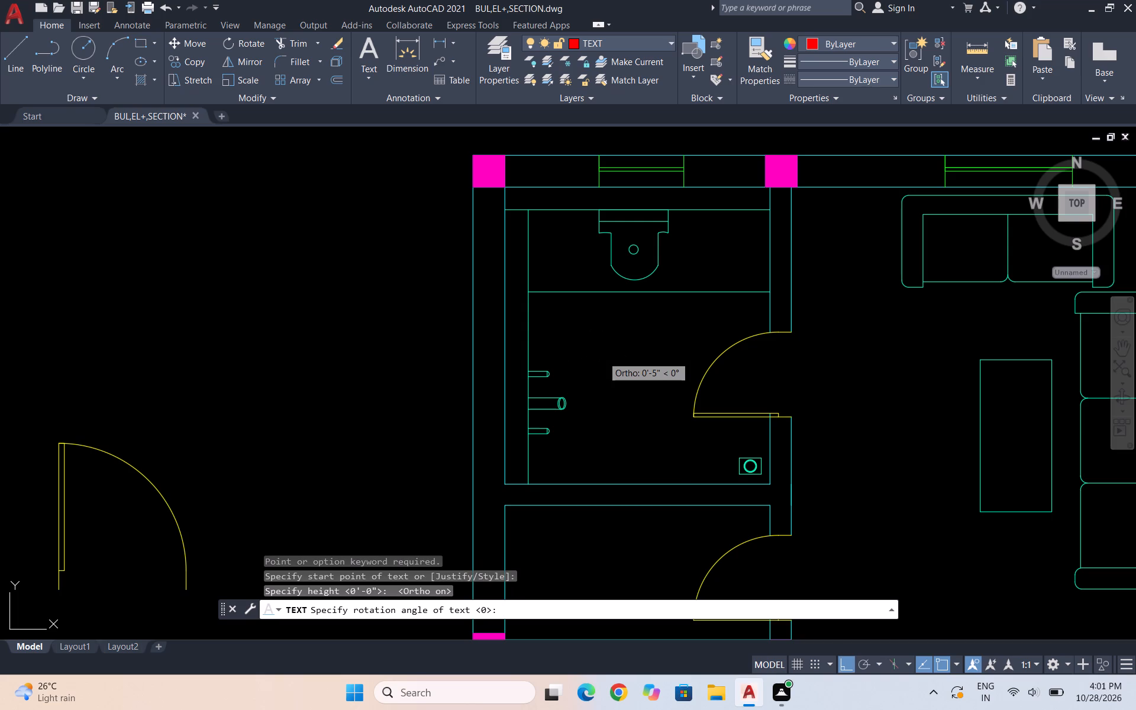
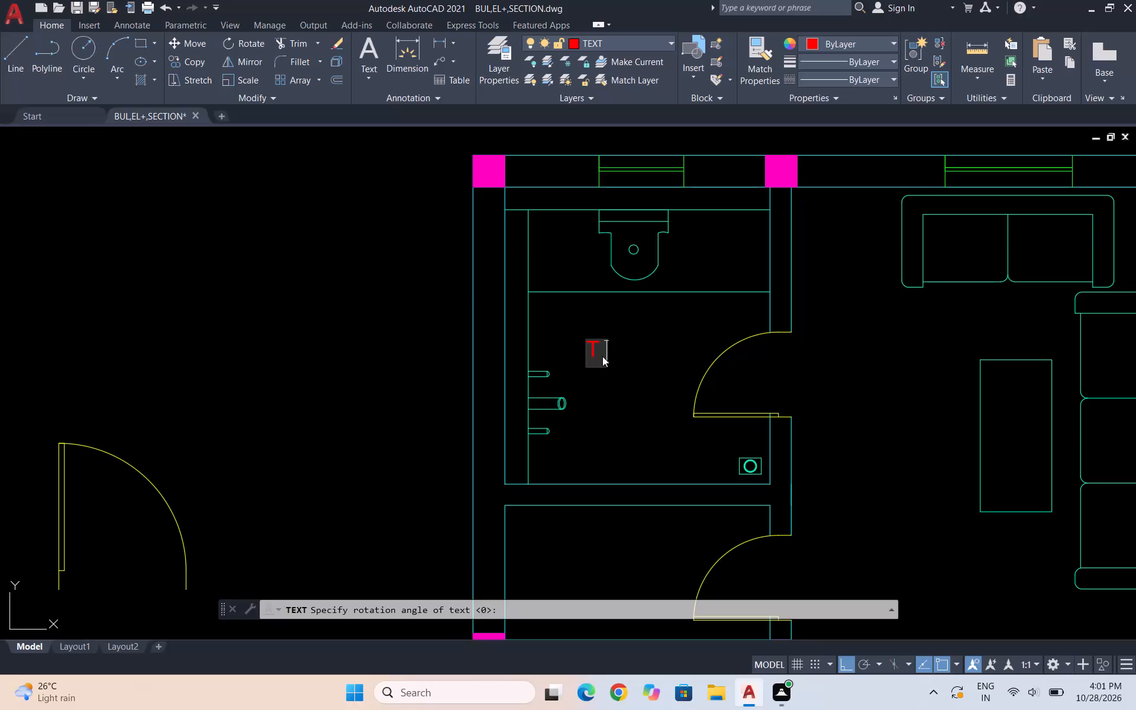
Complete the first line of the toilet room's label as "T & B".
text(& B)
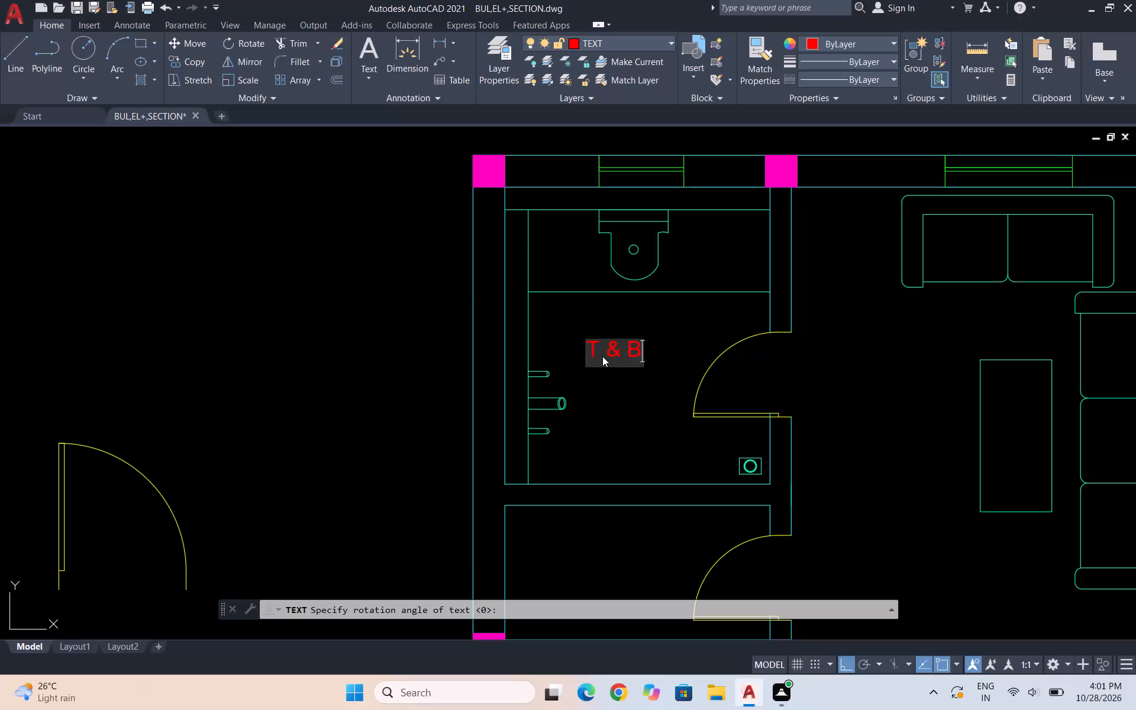
key(Return)
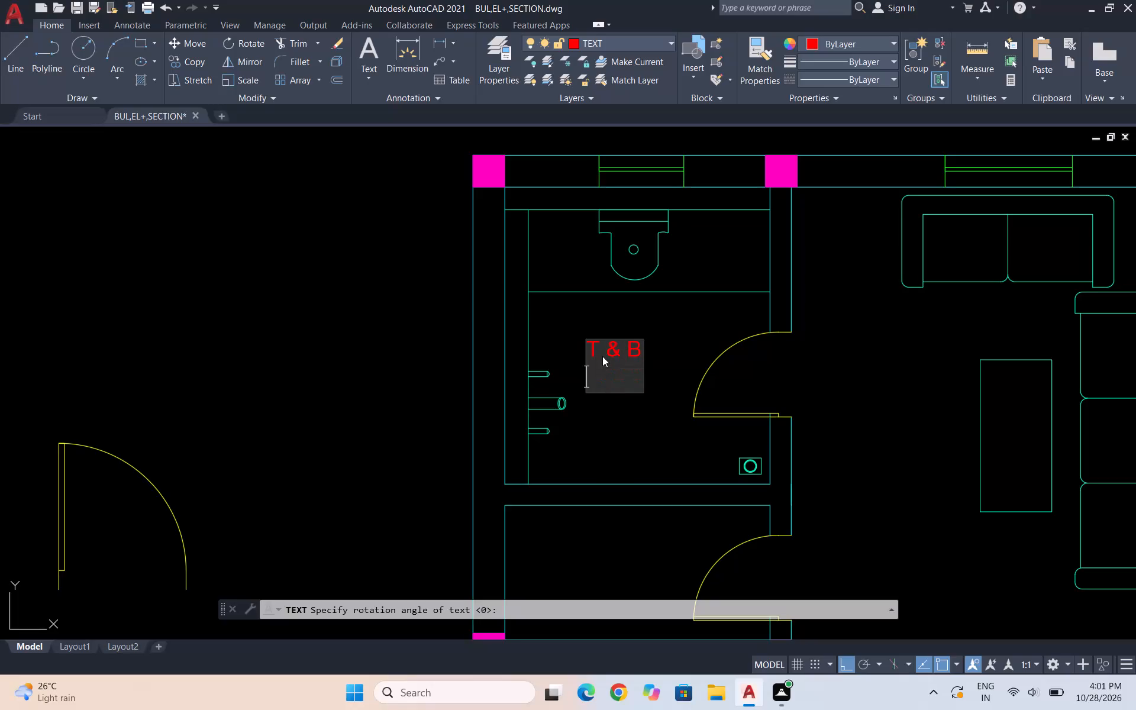
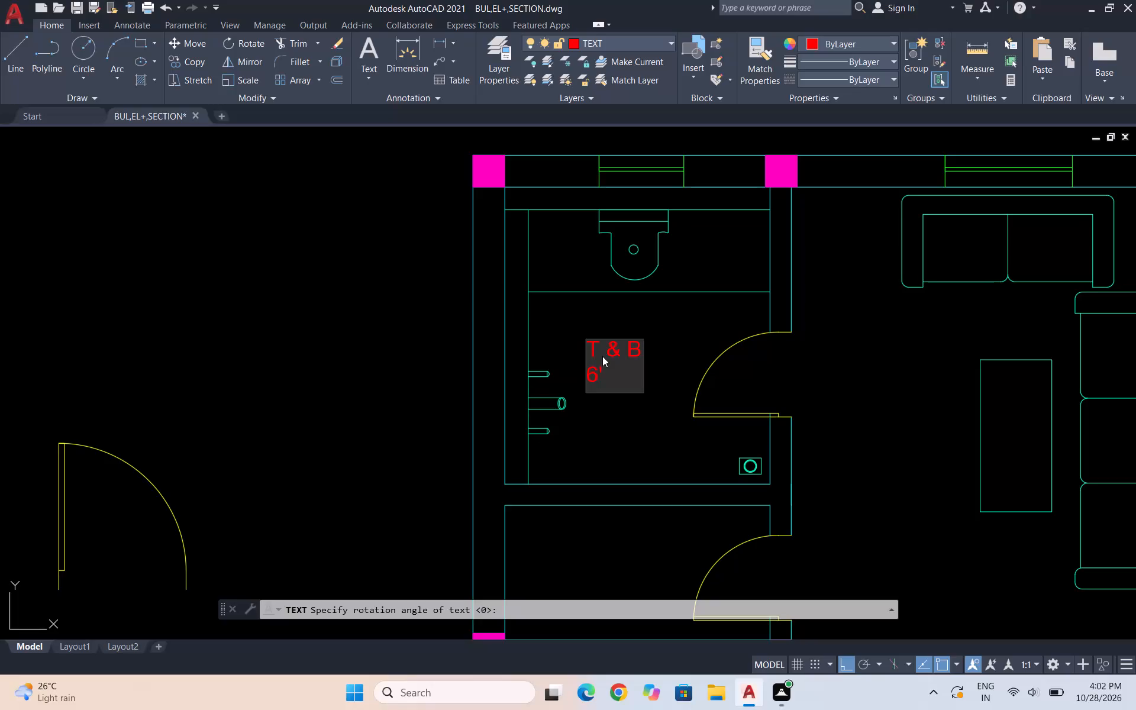
Complete the toilet label's second line as 6'3" X 7'0" and finish the text.
text(3" X)
key(space)
text(7'0")
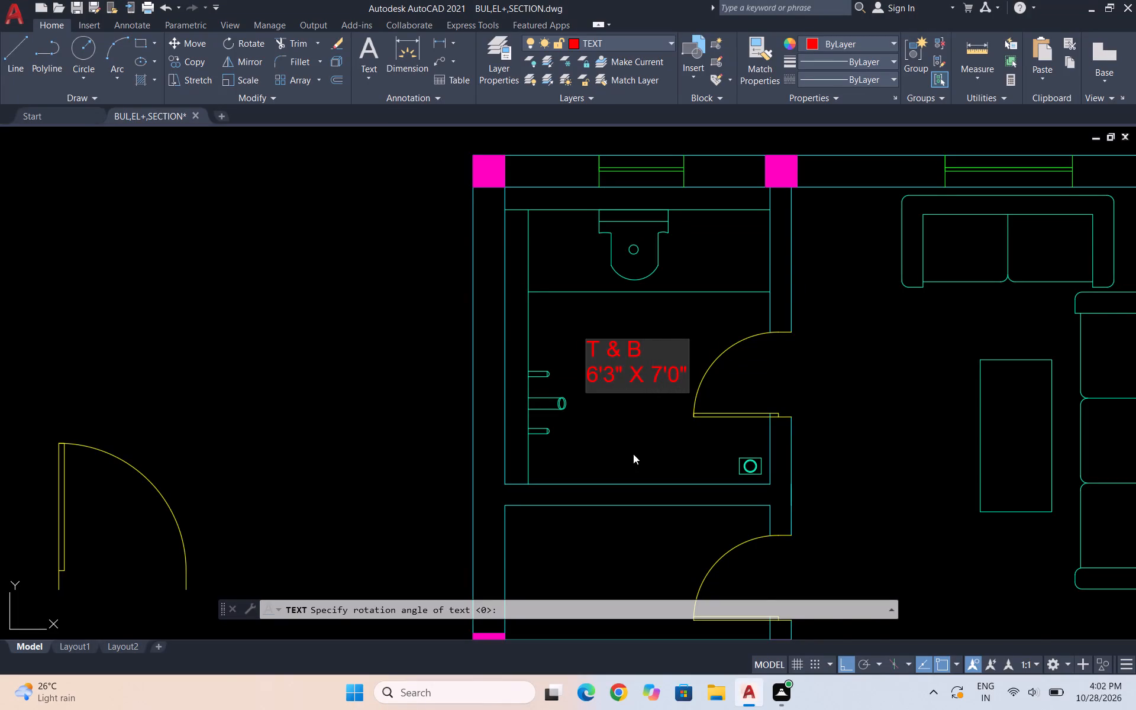
click(613, 417)
scroll(550, 379, down, 2)
triple_click(575, 393)
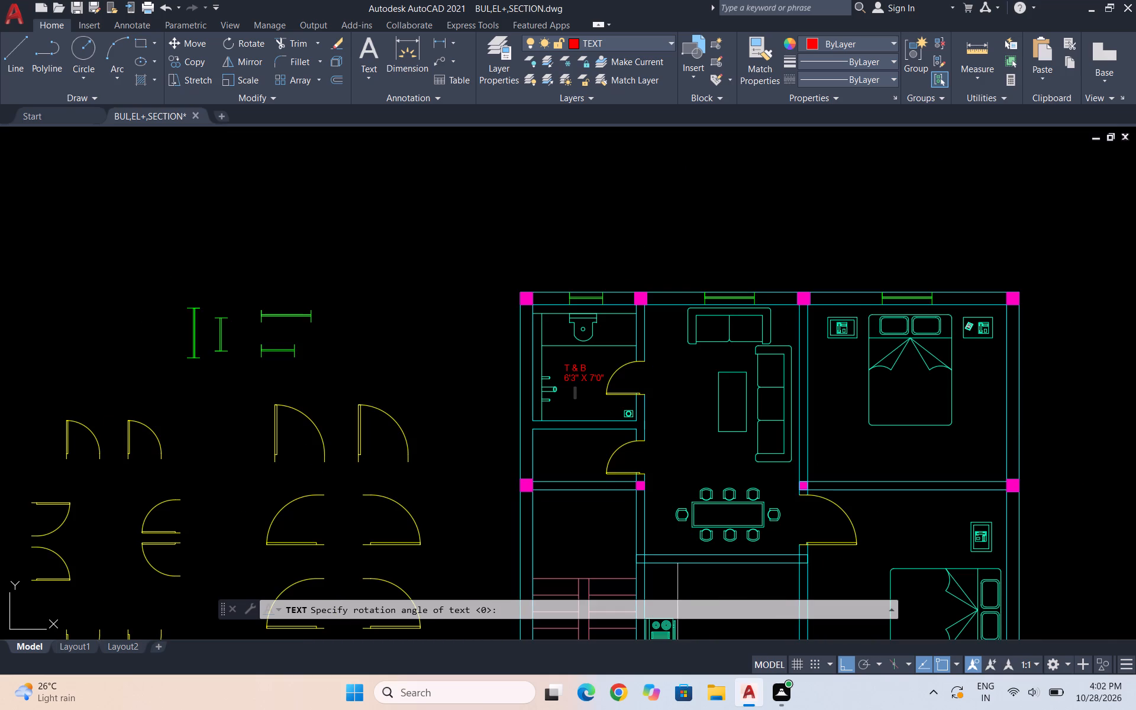
key(Escape)
Copy the two-line T & B label straight down into the small room below the toilet.
scroll(601, 388, up, 2)
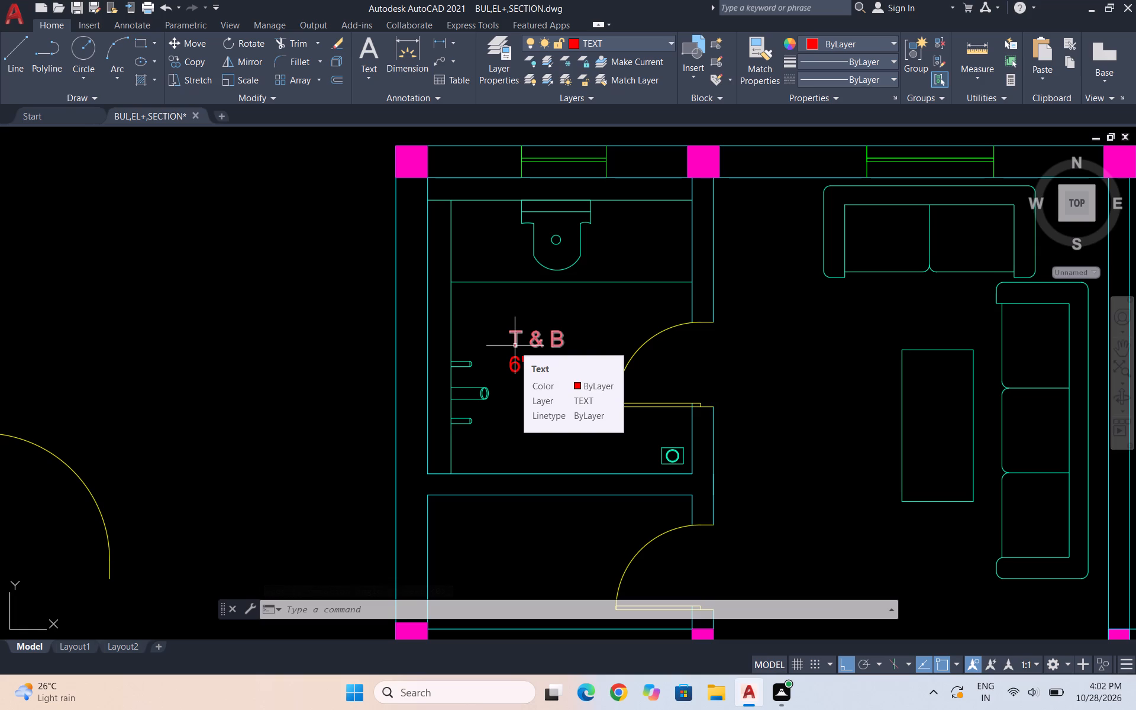
drag(588, 399, 588, 400)
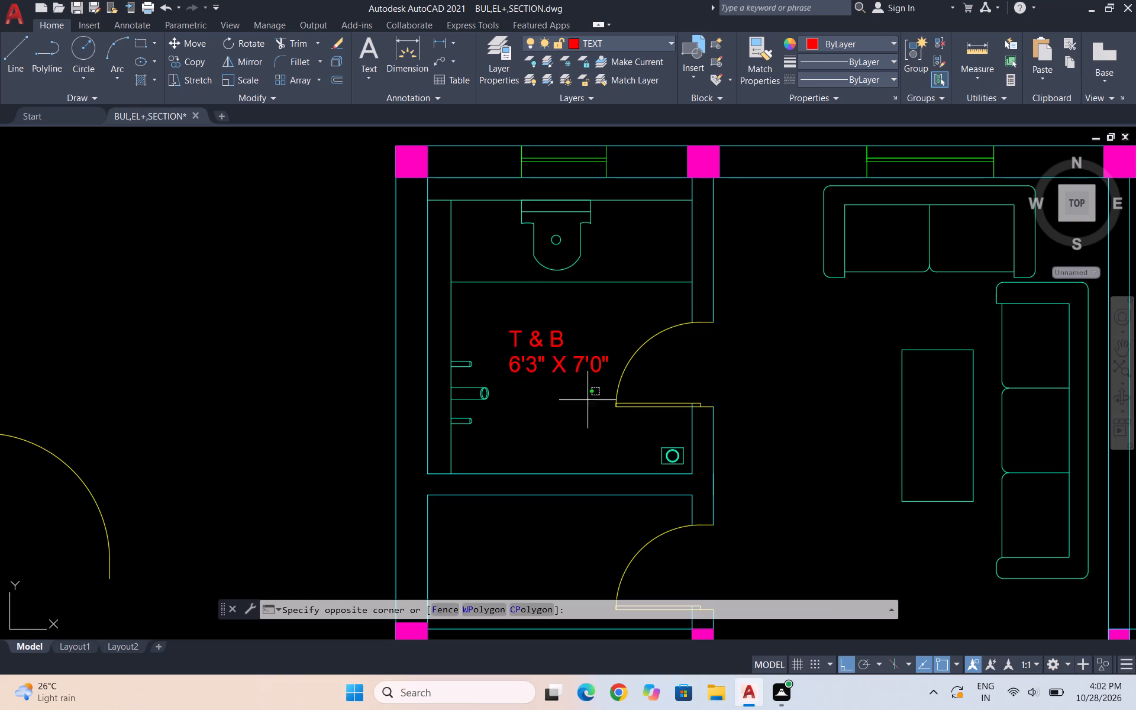
drag(588, 400, 570, 370)
click(529, 306)
text(CO)
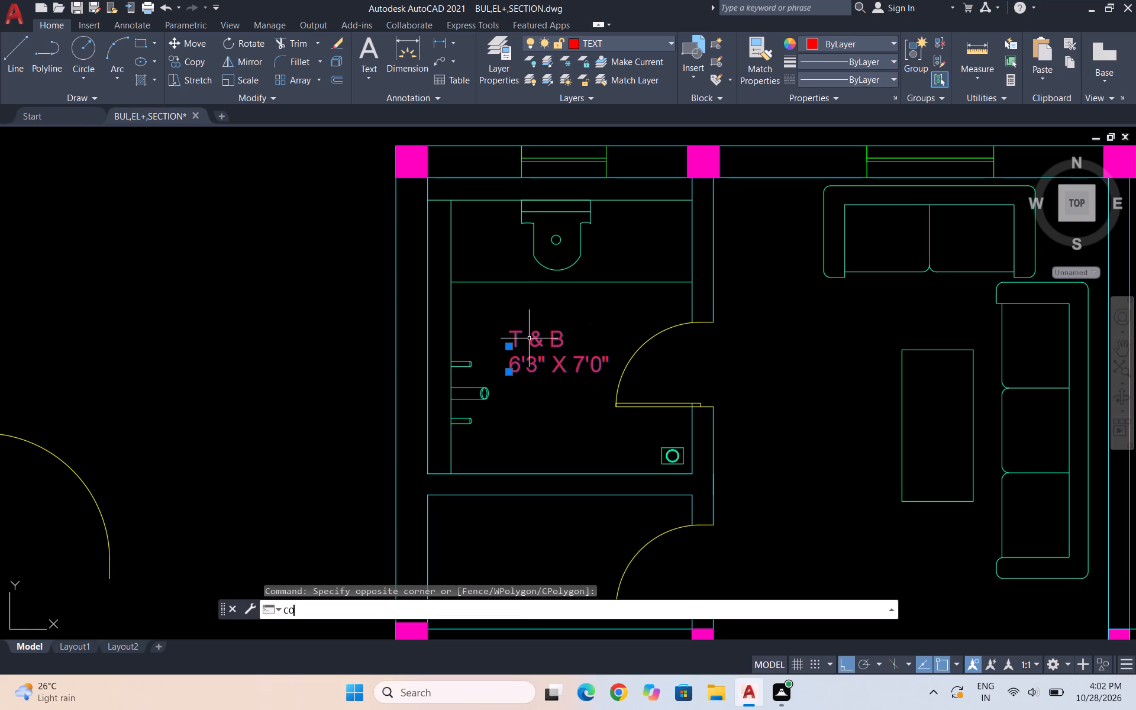
key(Return)
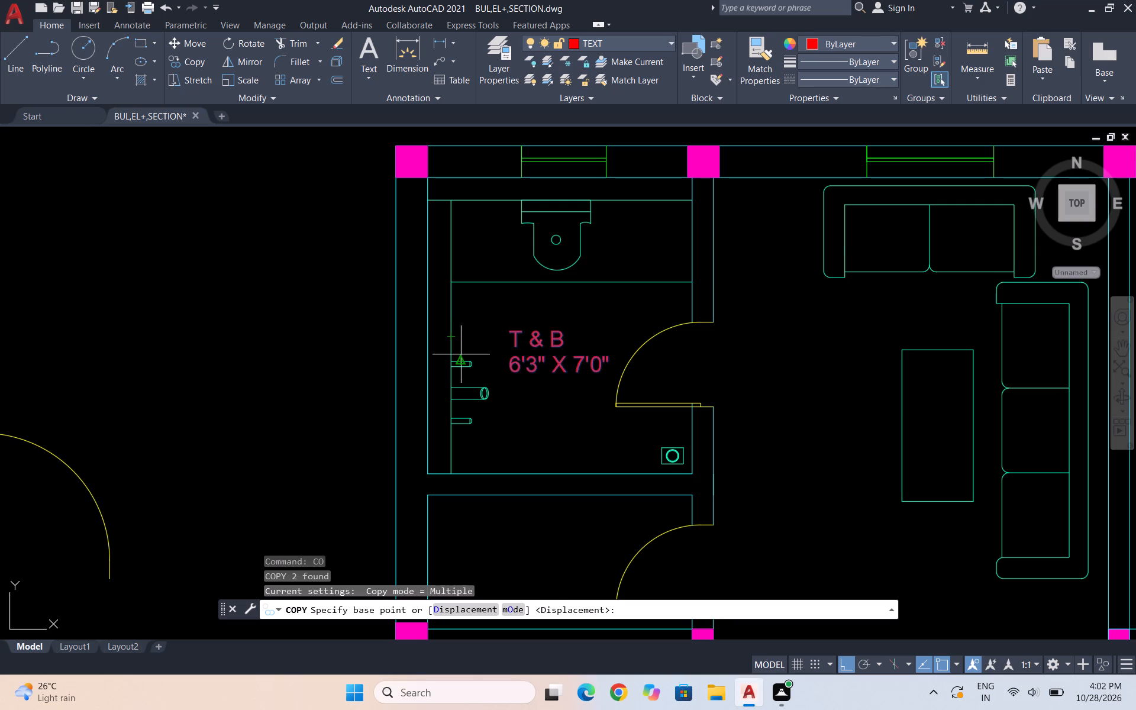
scroll(463, 366, down, 1)
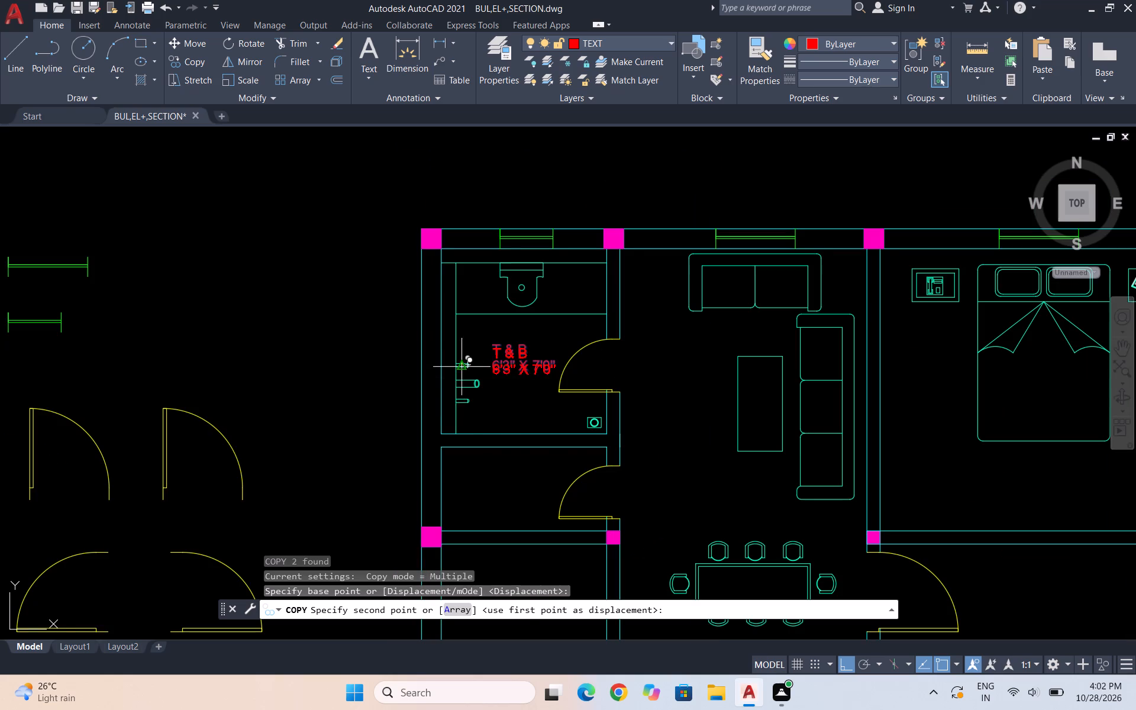
scroll(482, 485, up, 2)
click(478, 489)
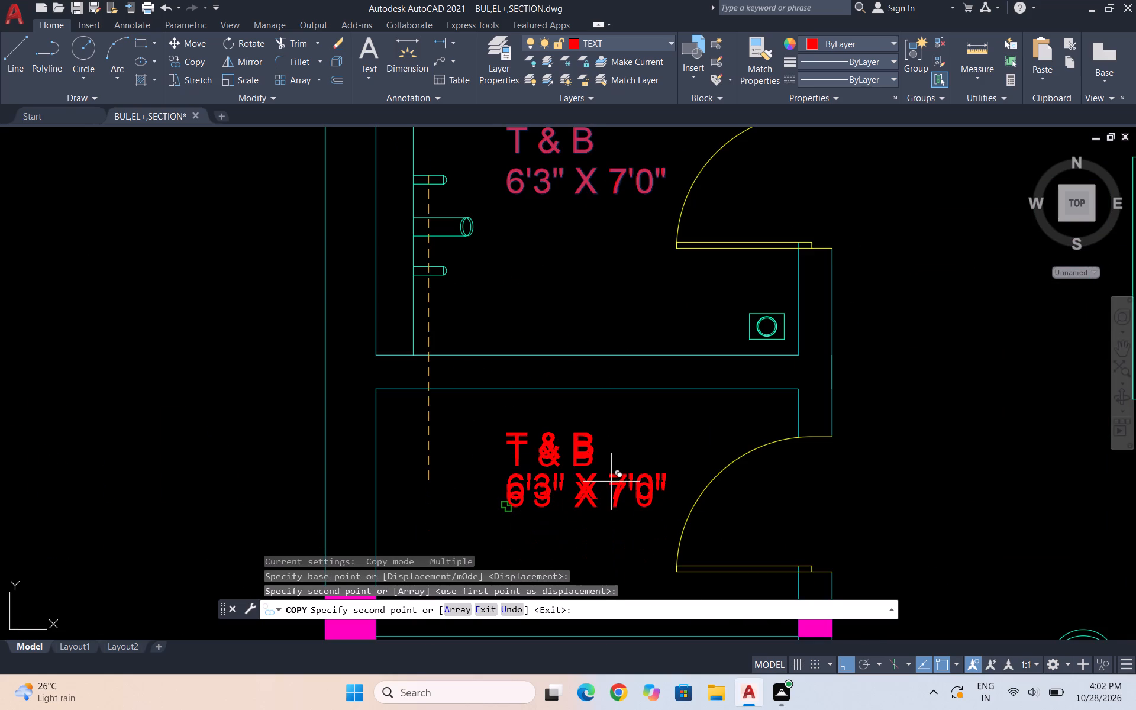
key(Escape)
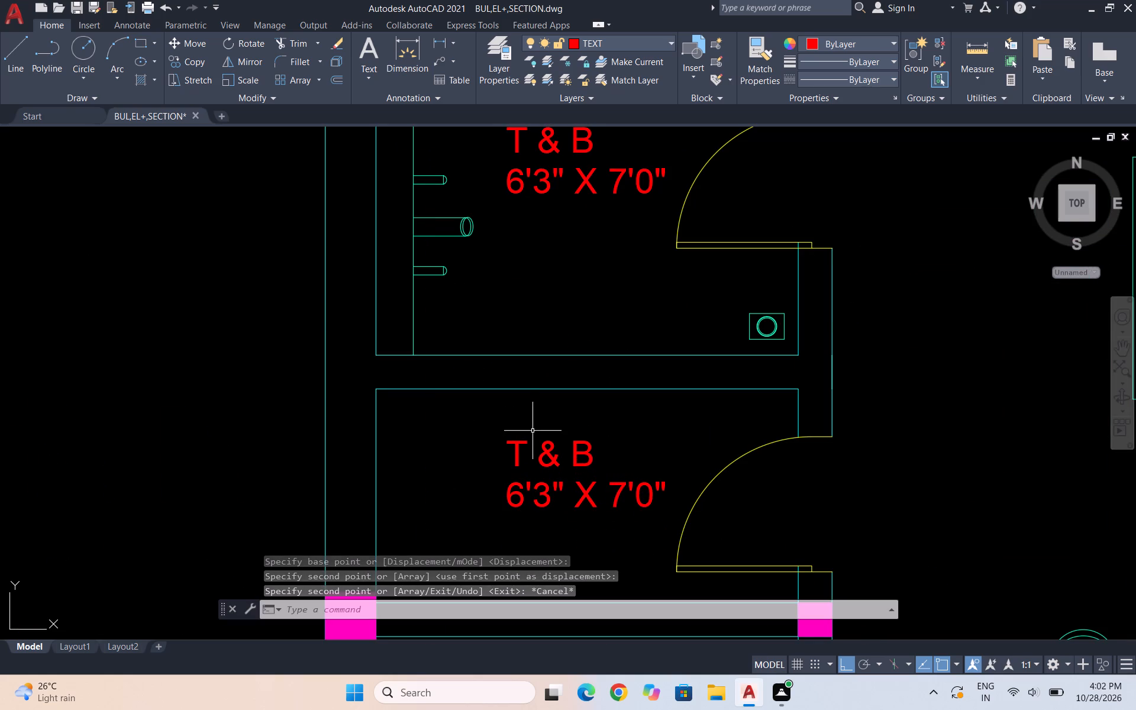
Change the copied label's room name to STORE.
double_click(518, 446)
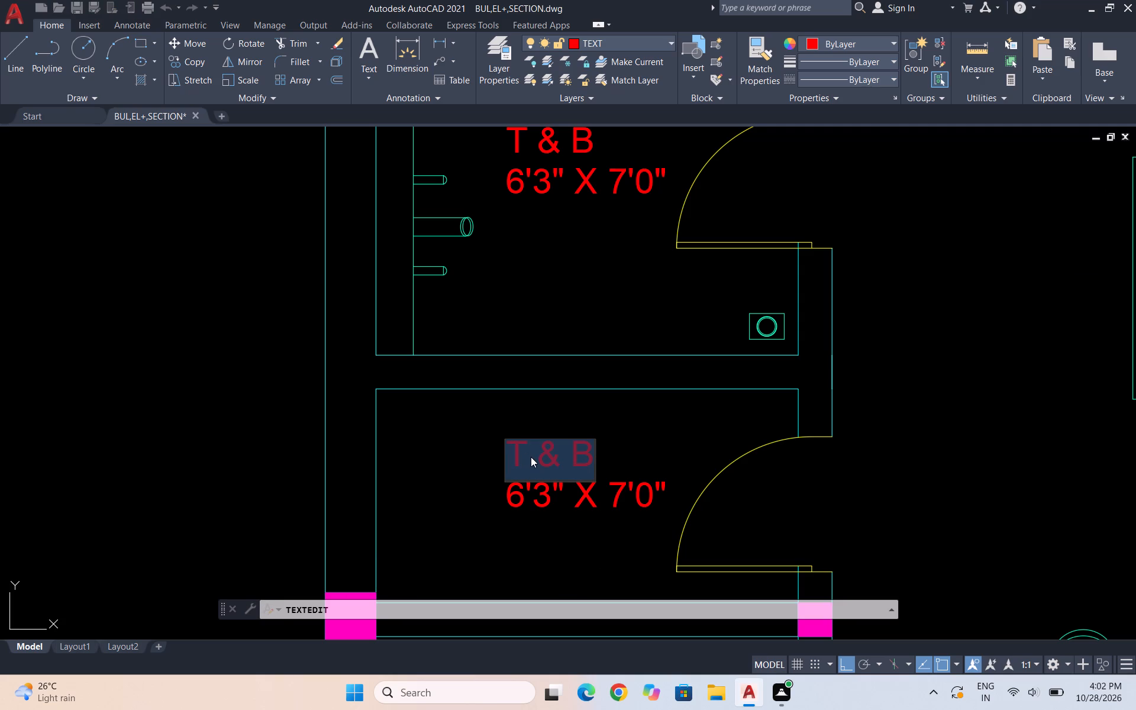
text(STOR)
key(e)
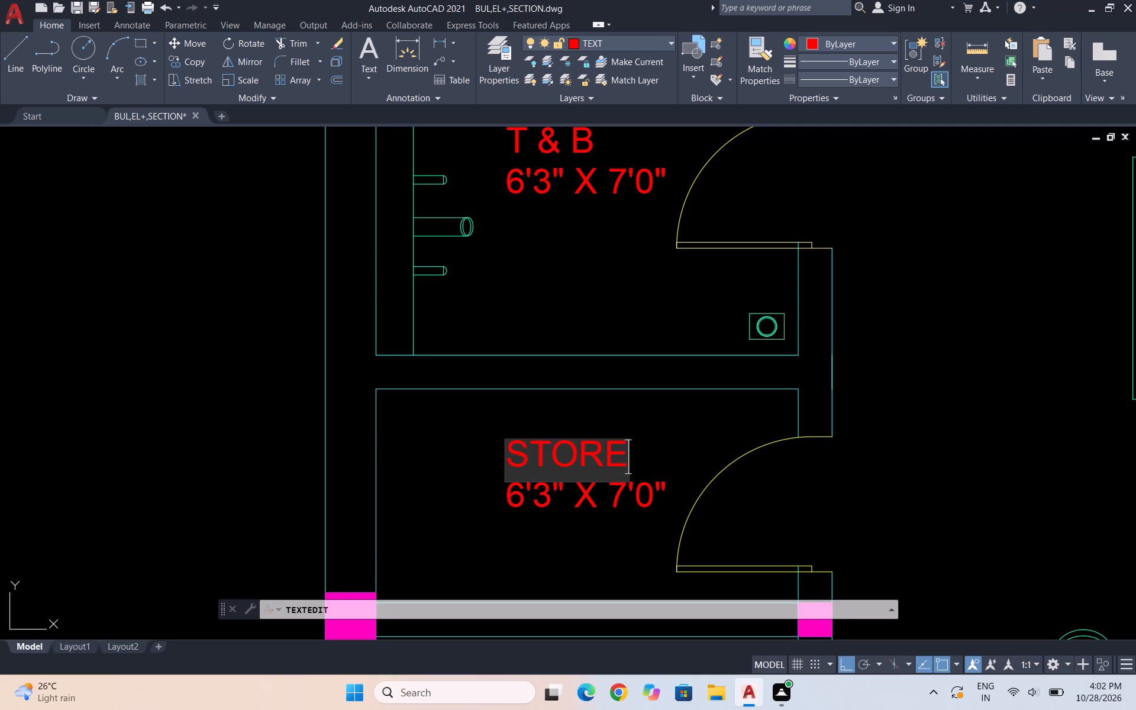
click(570, 553)
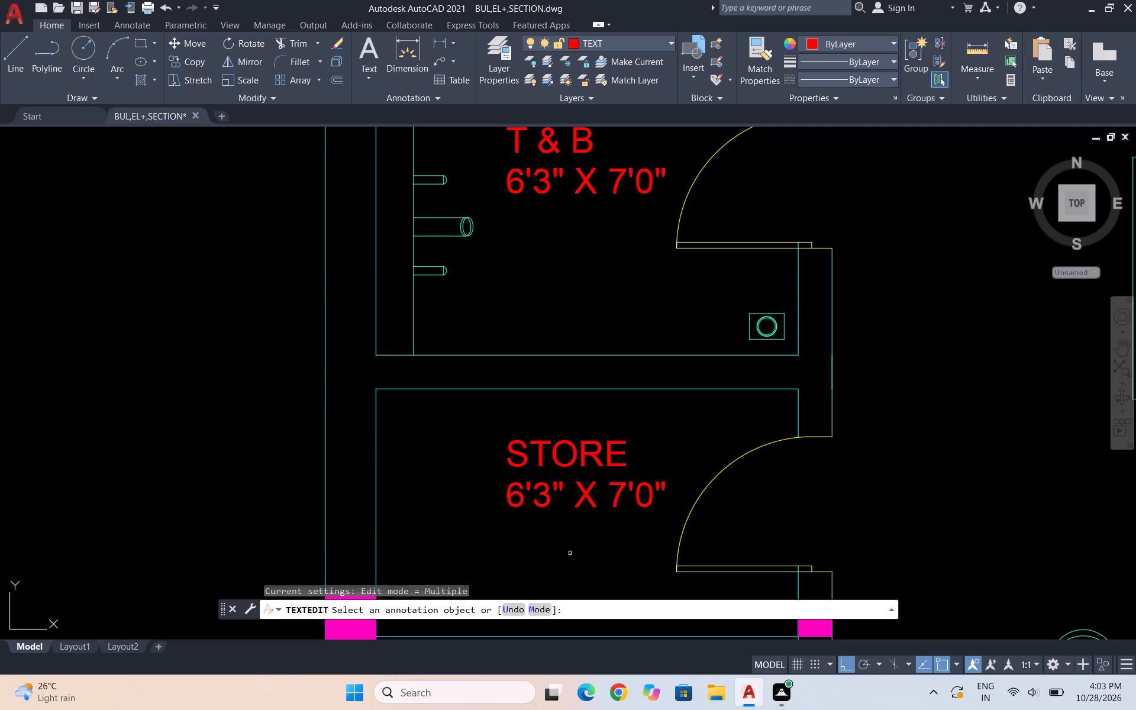
key(Escape)
Change the STORE label's size line to 4'0" X 7'0".
double_click(544, 485)
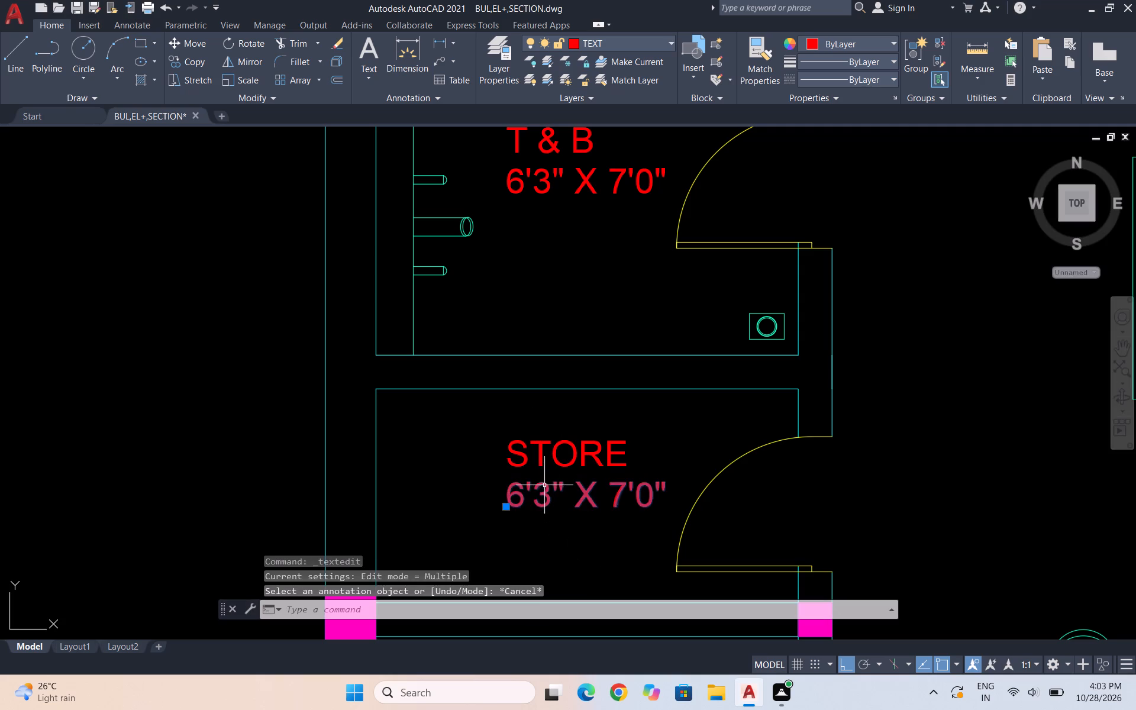
click(530, 497)
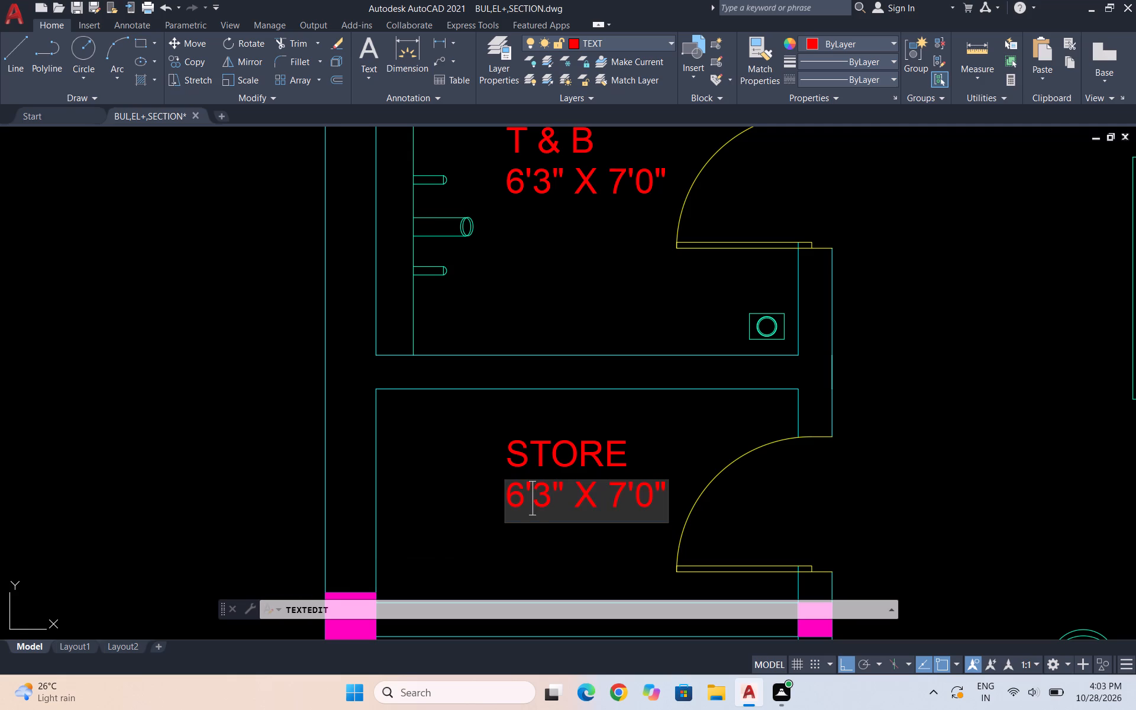
click(527, 485)
key(BackSpace)
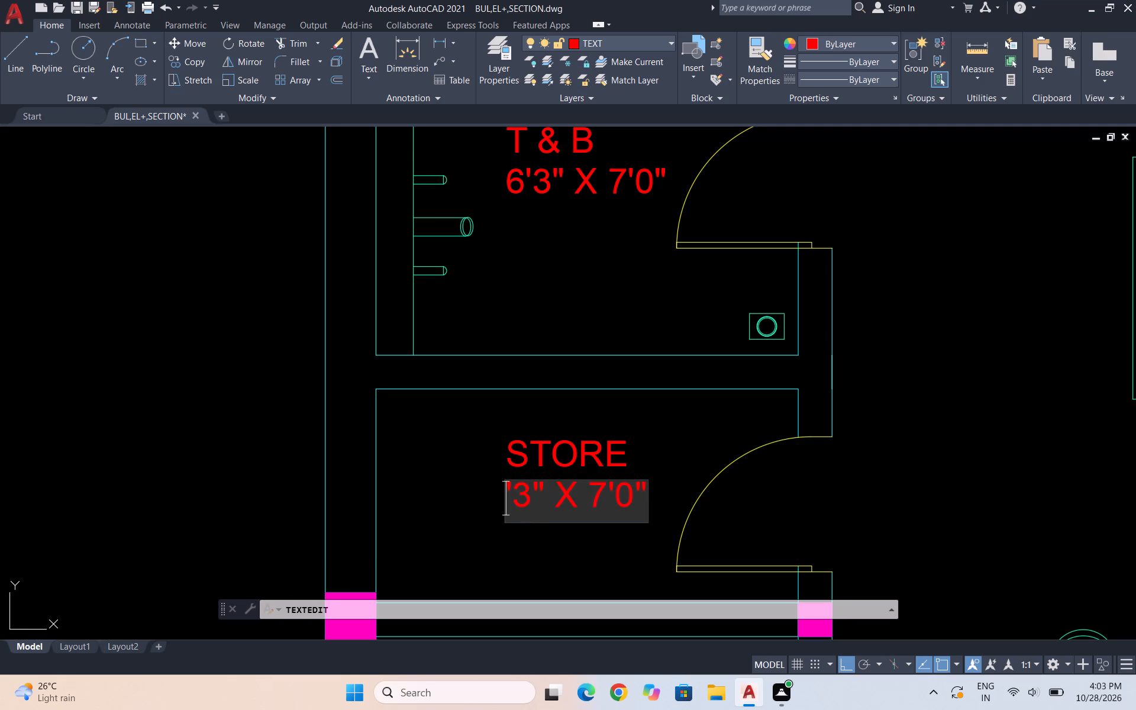
key(4)
click(548, 498)
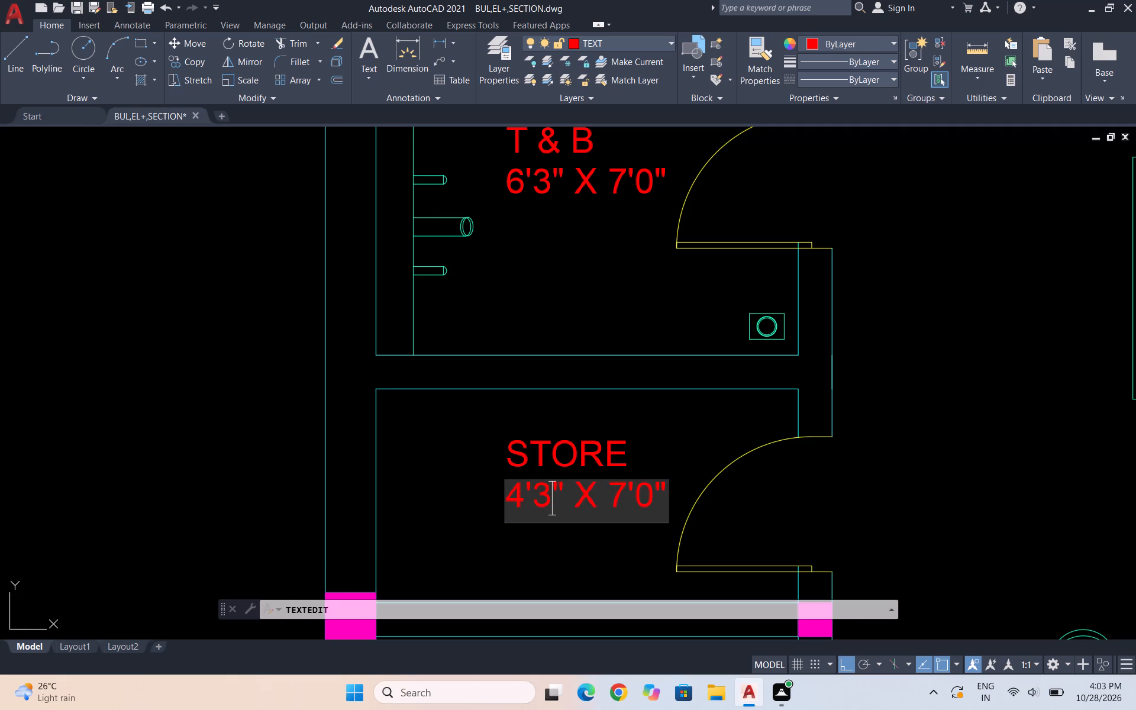
key(BackSpace)
key(0)
click(582, 575)
key(Escape)
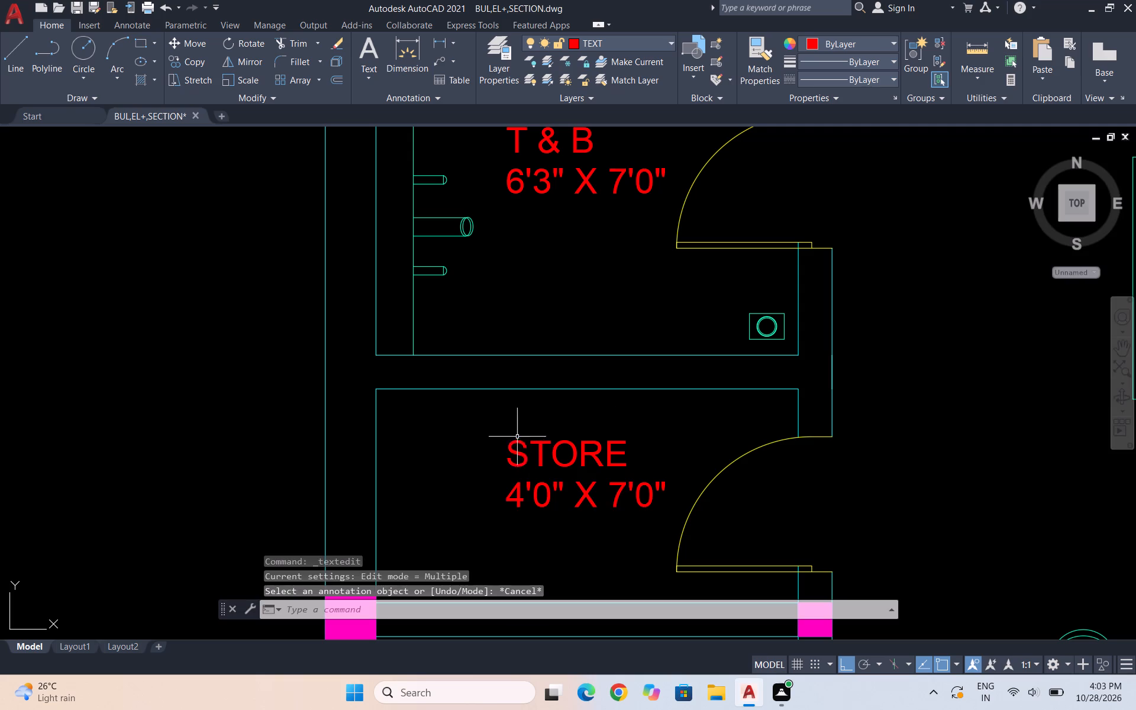
key(Escape)
Insert one leading space before STORE to centre the name over its size line.
double_click(538, 453)
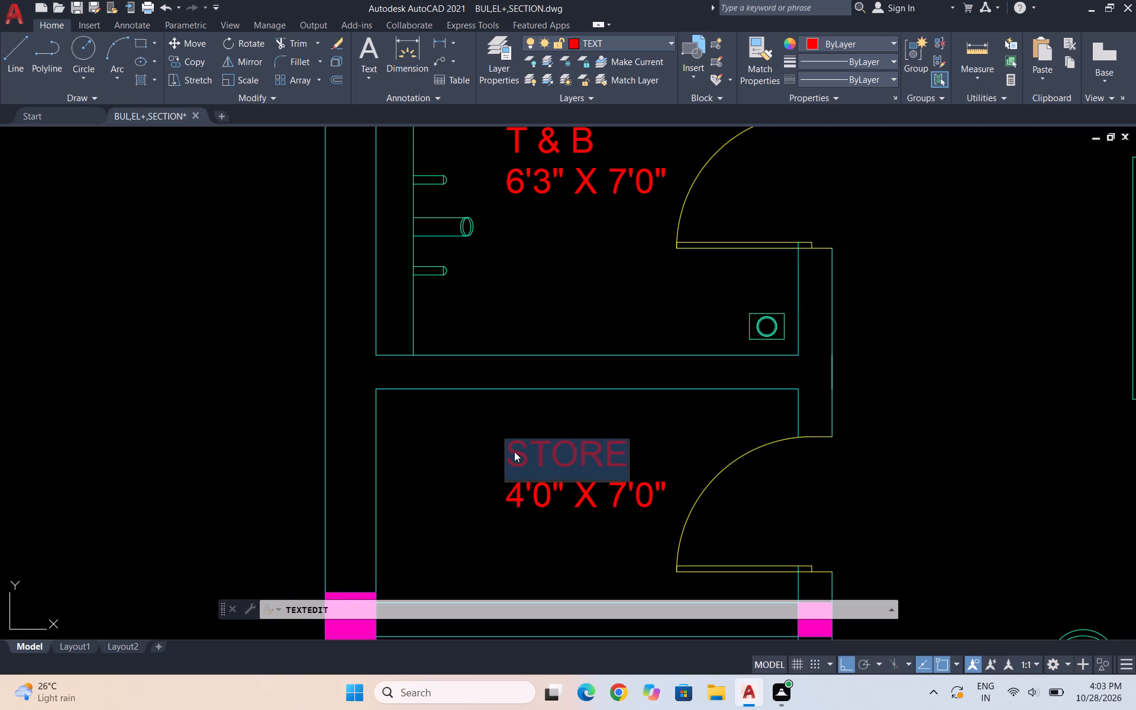
click(514, 451)
key(space)
key(space)
key(BackSpace)
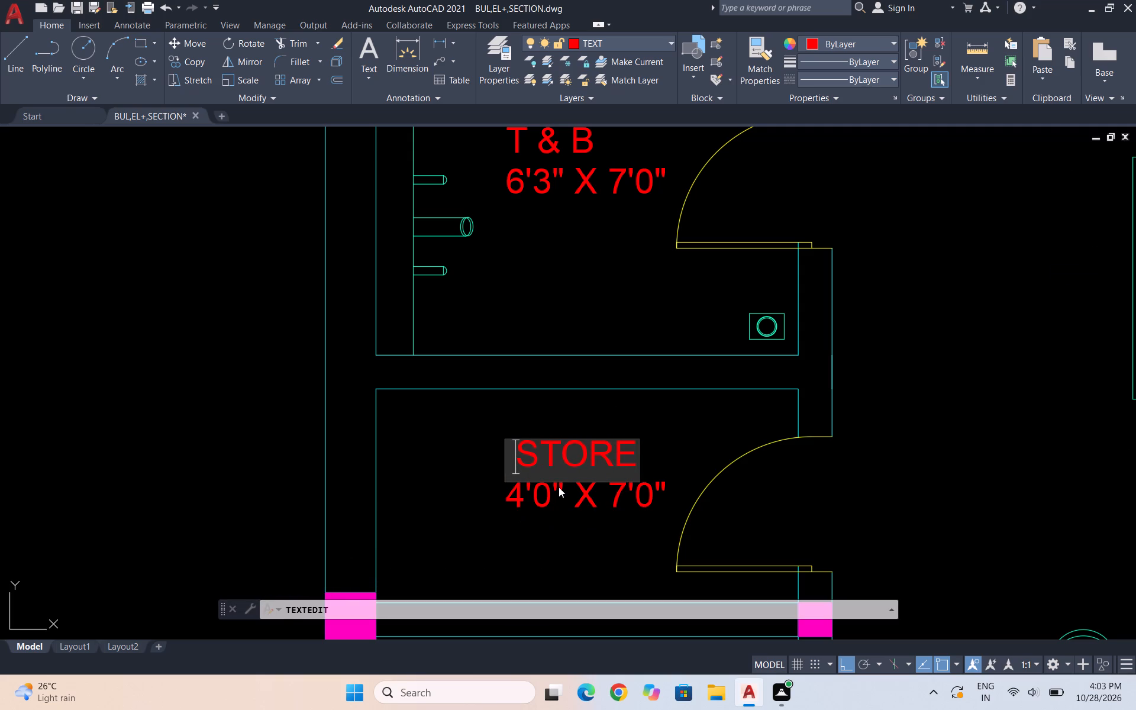
click(576, 521)
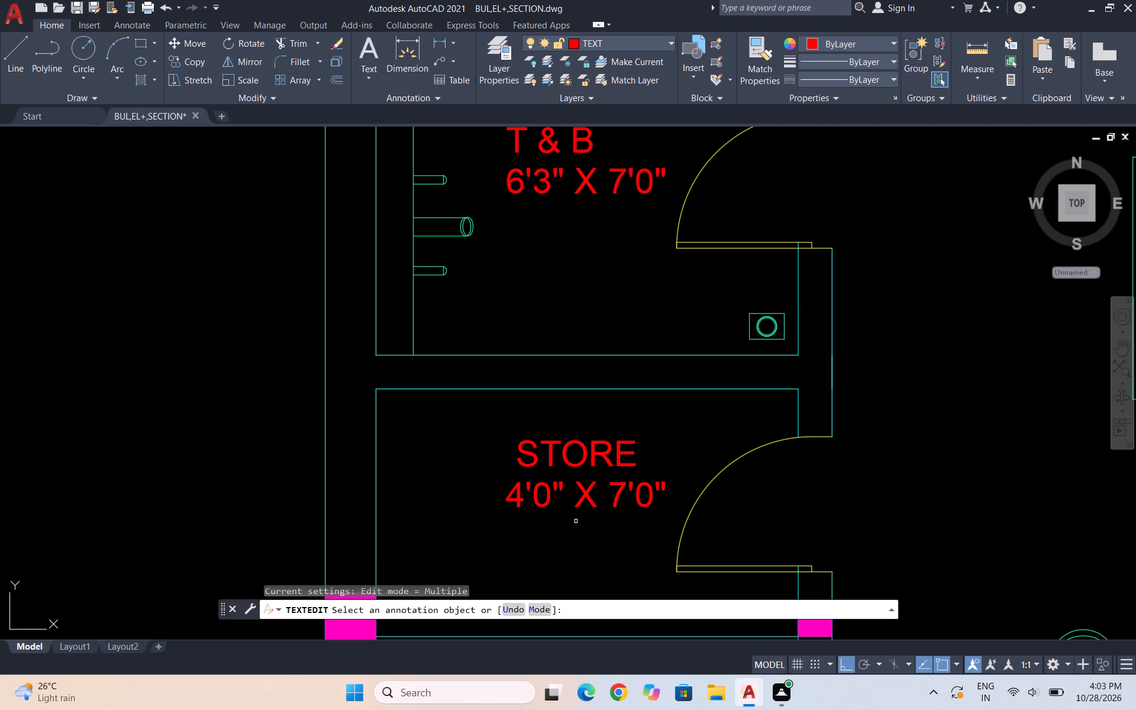
scroll(493, 463, down, 1)
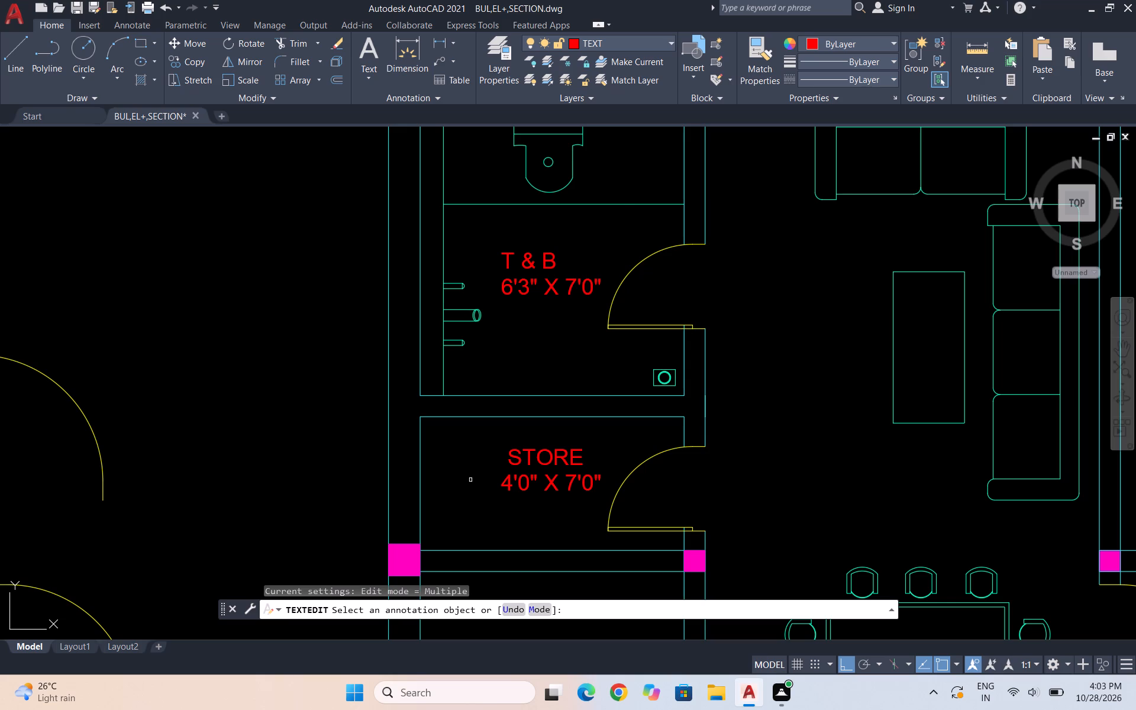
scroll(667, 434, down, 1)
key(Escape)
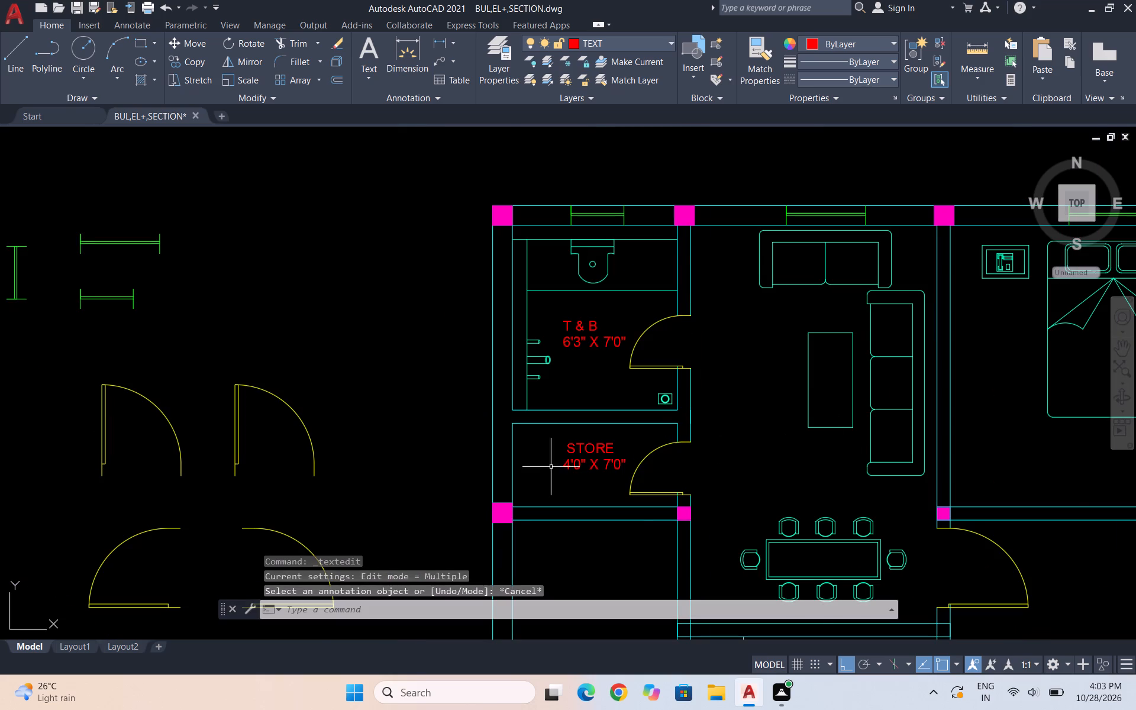
Copy the two-line STORE label, with Ortho off, into the sofa room between the toilet door and the rectangular table.
scroll(603, 455, up, 2)
drag(603, 502, 566, 487)
click(463, 410)
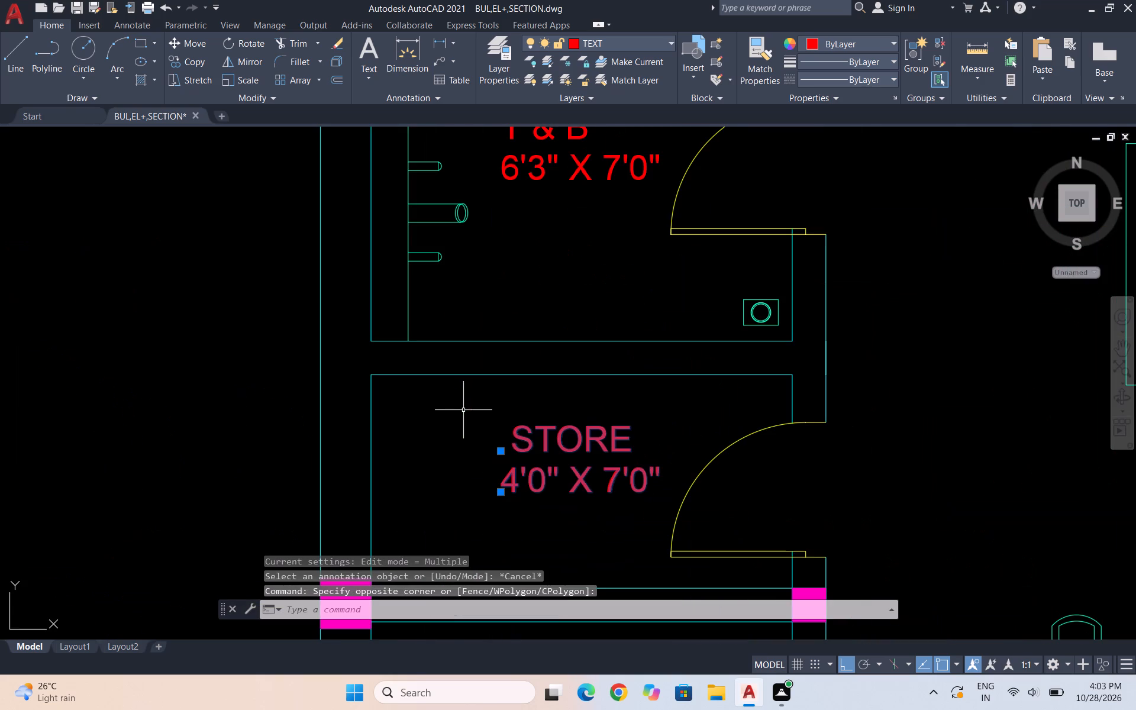
text(CP)
key(BackSpace)
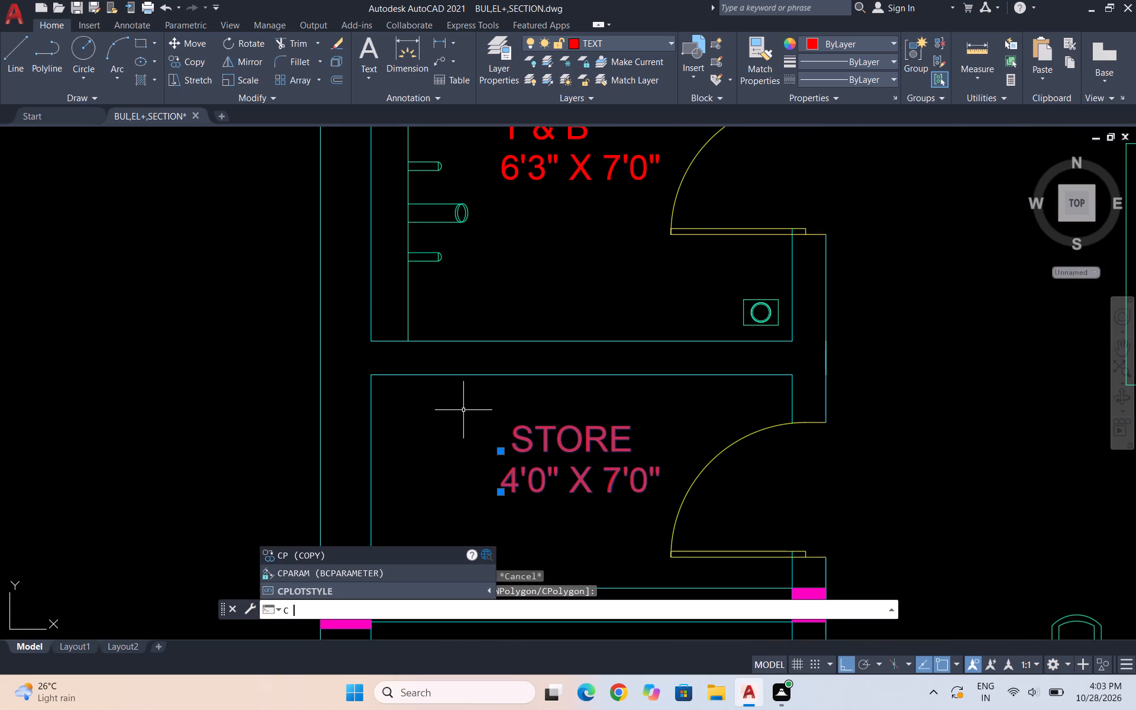
key(o)
key(Return)
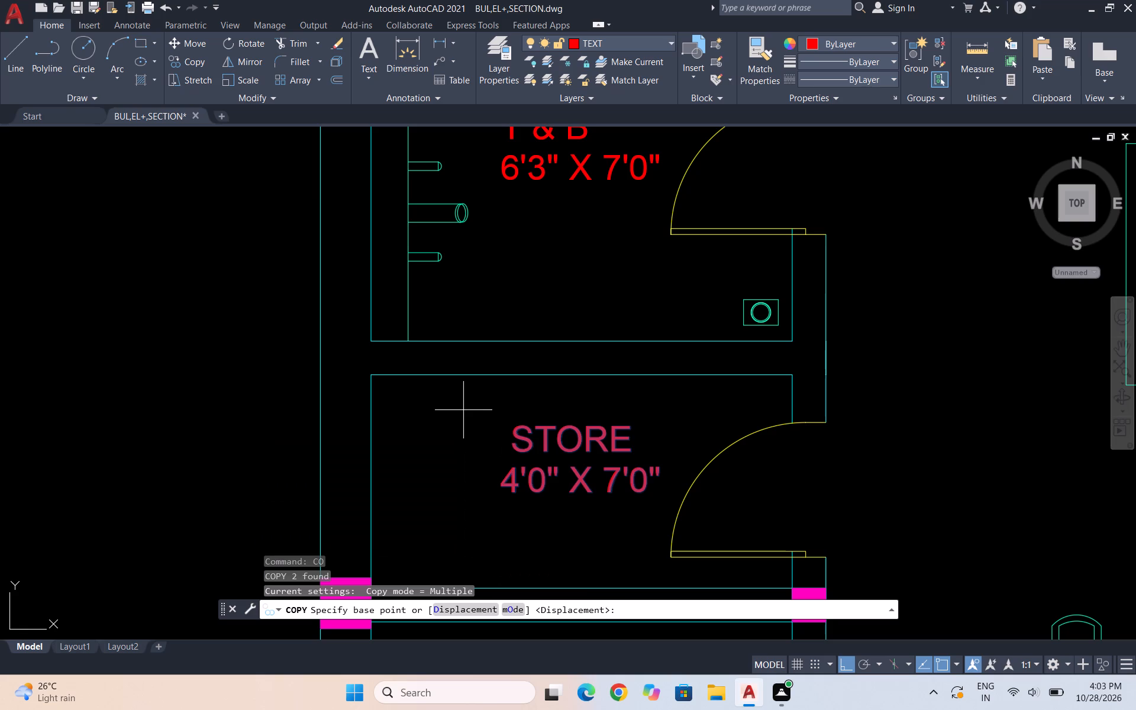
click(556, 463)
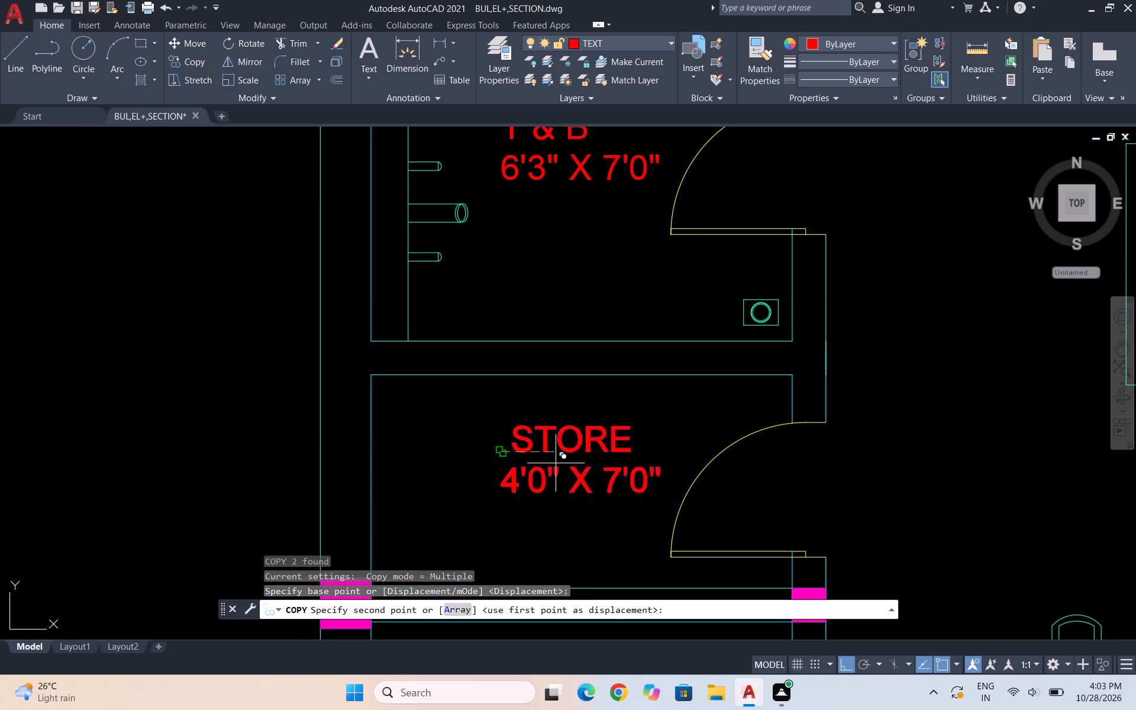
scroll(492, 418, down, 2)
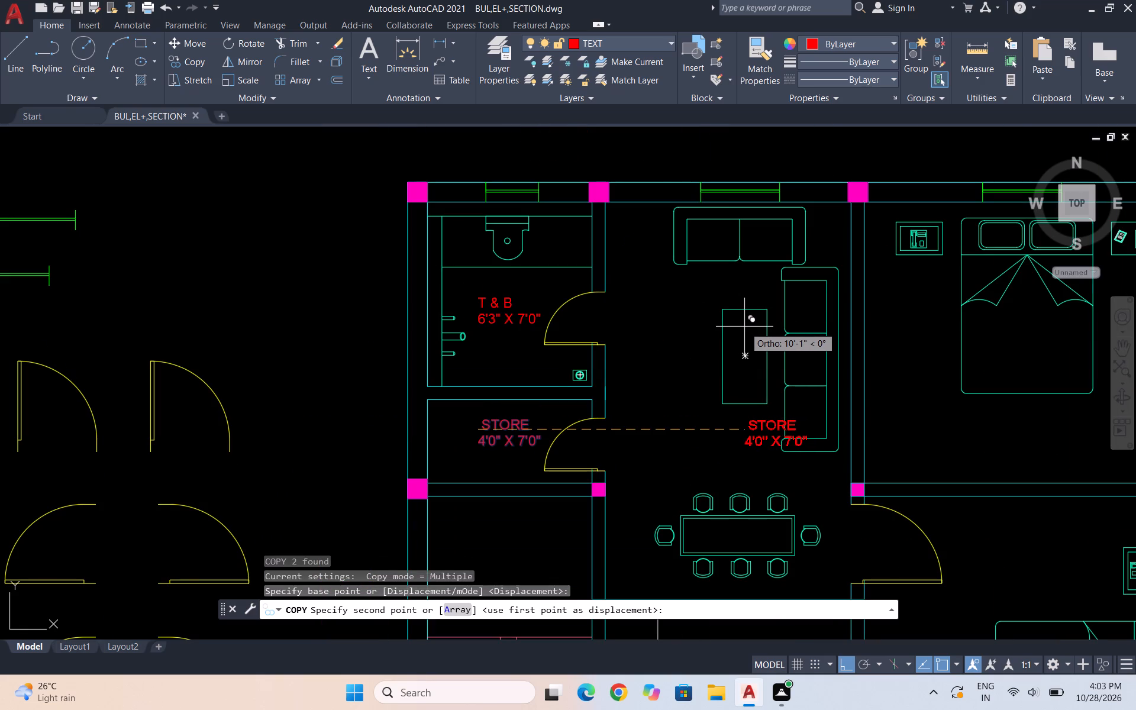
key(F8)
scroll(629, 354, up, 2)
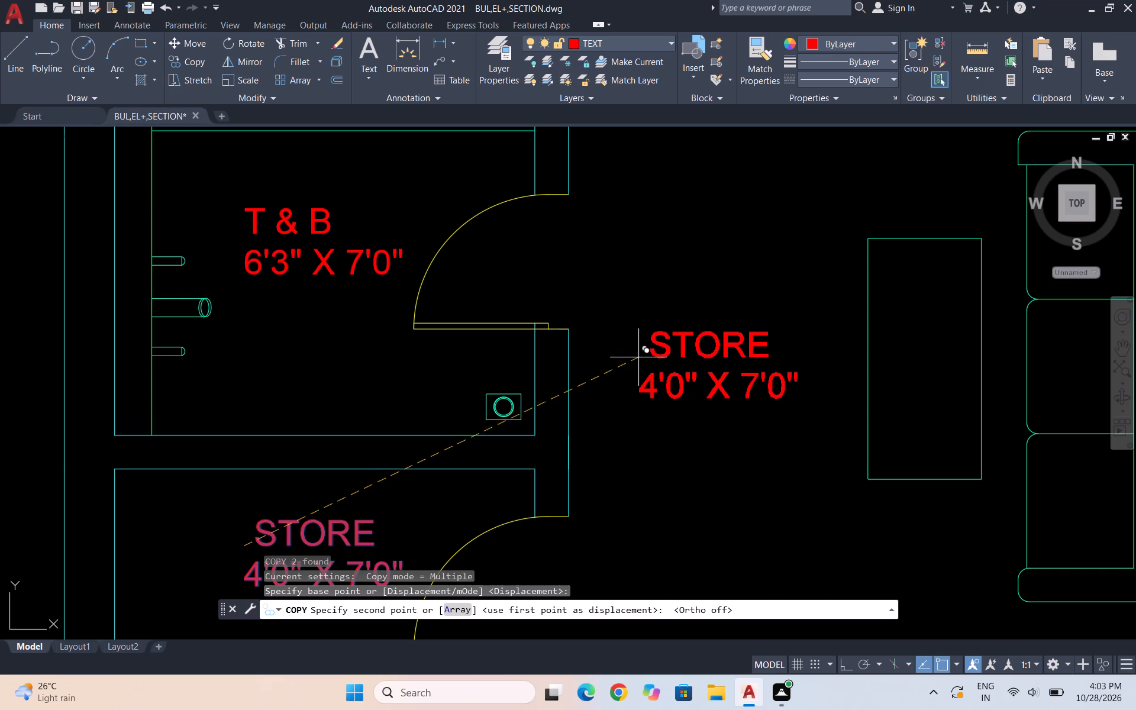
click(646, 359)
key(Escape)
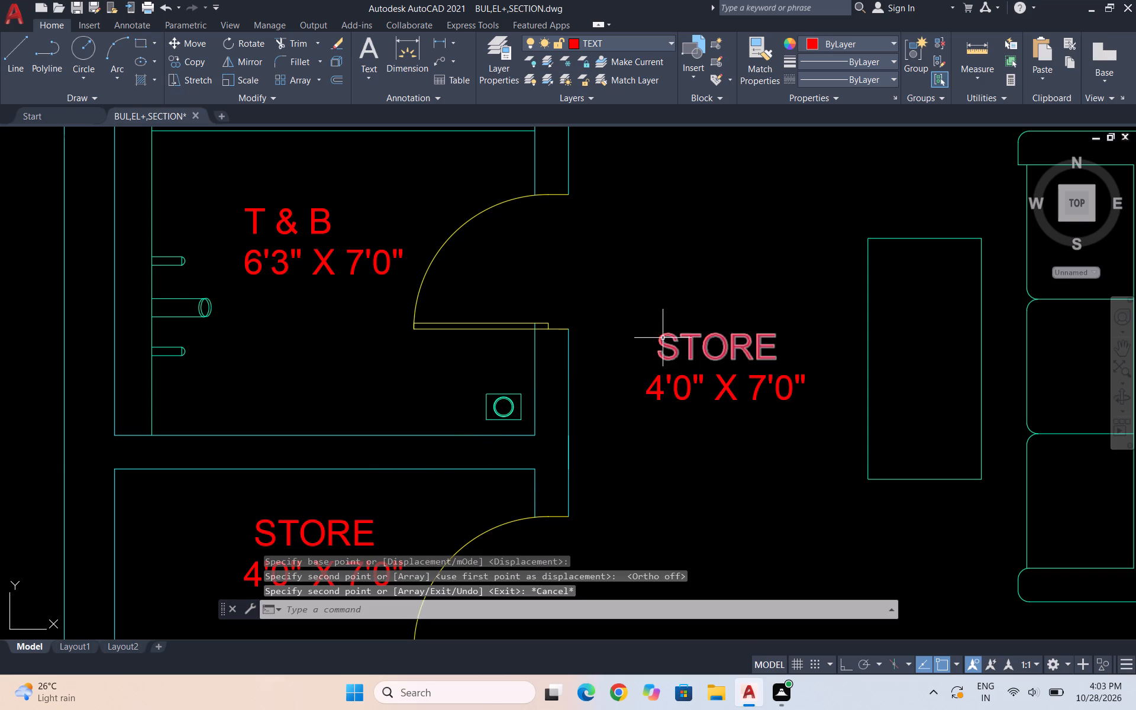
Change the room name of the label copied into the sofa room to DINING.
double_click(663, 338)
text(DINING)
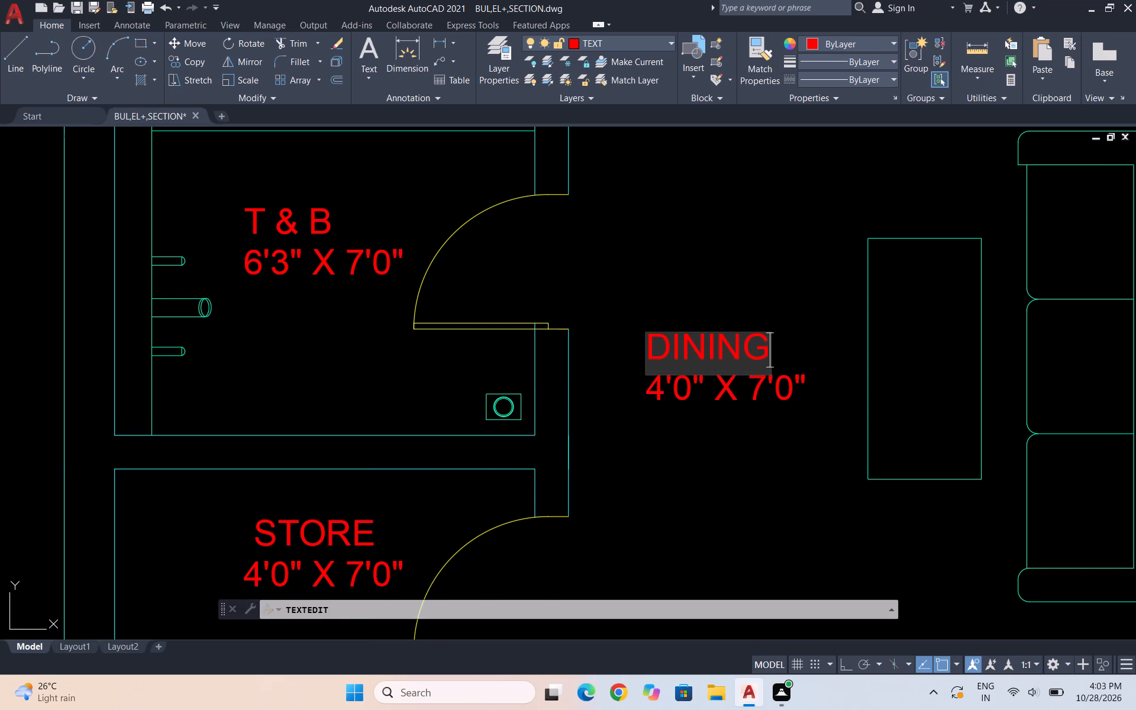
click(645, 348)
key(space)
key(Escape)
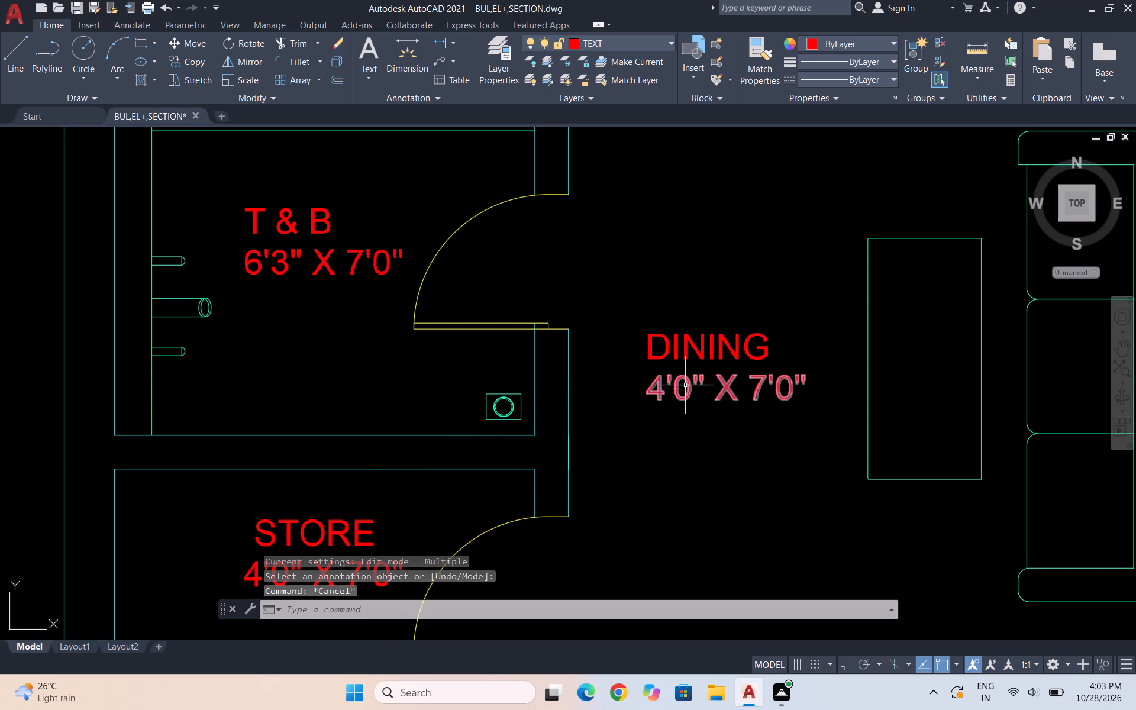
Set the first dimension in the DINING label's size line to 9'0".
double_click(685, 382)
scroll(685, 382, up, 1)
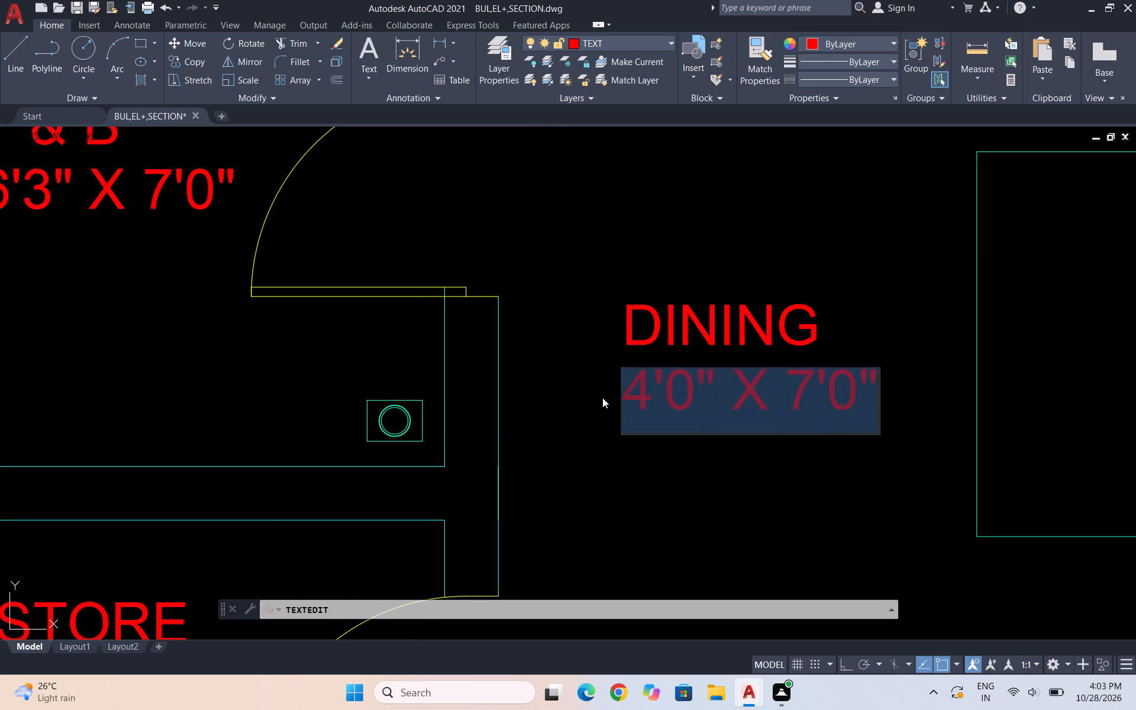
click(654, 401)
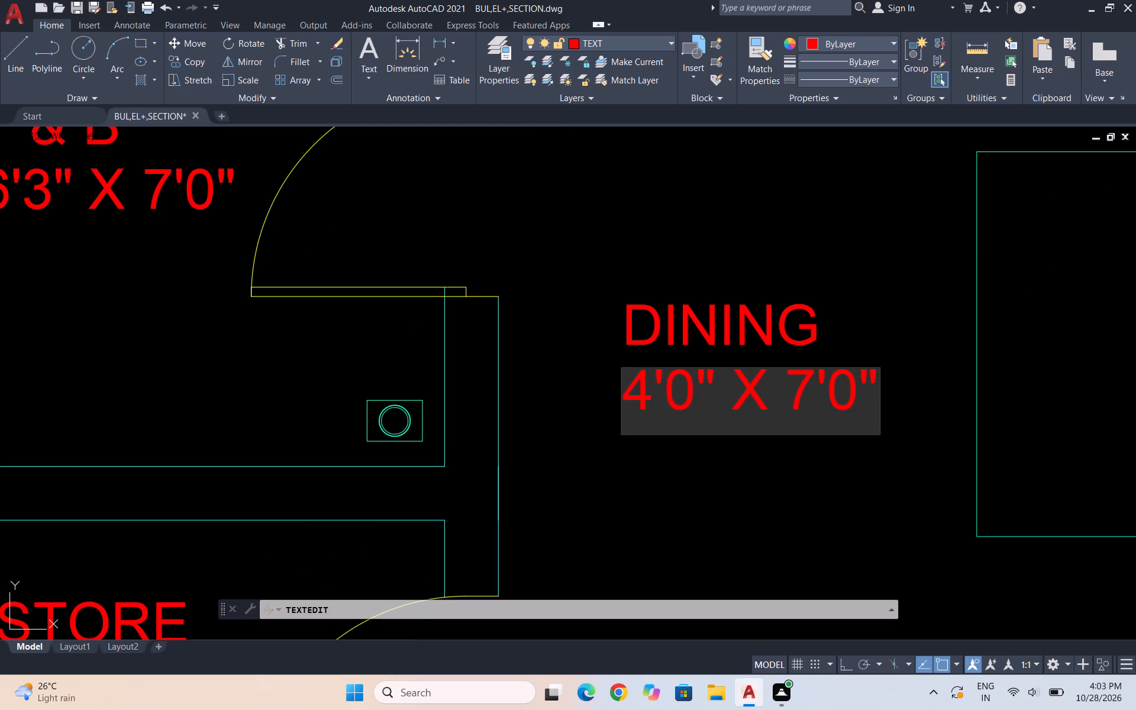
key(BackSpace)
key(9)
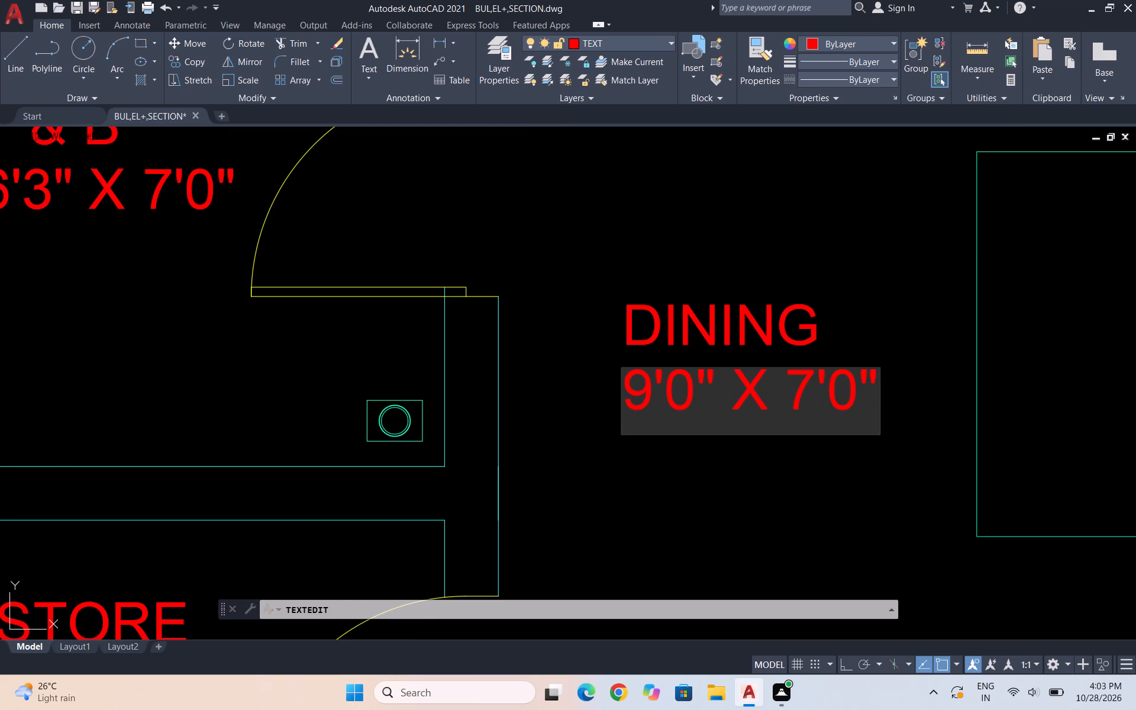
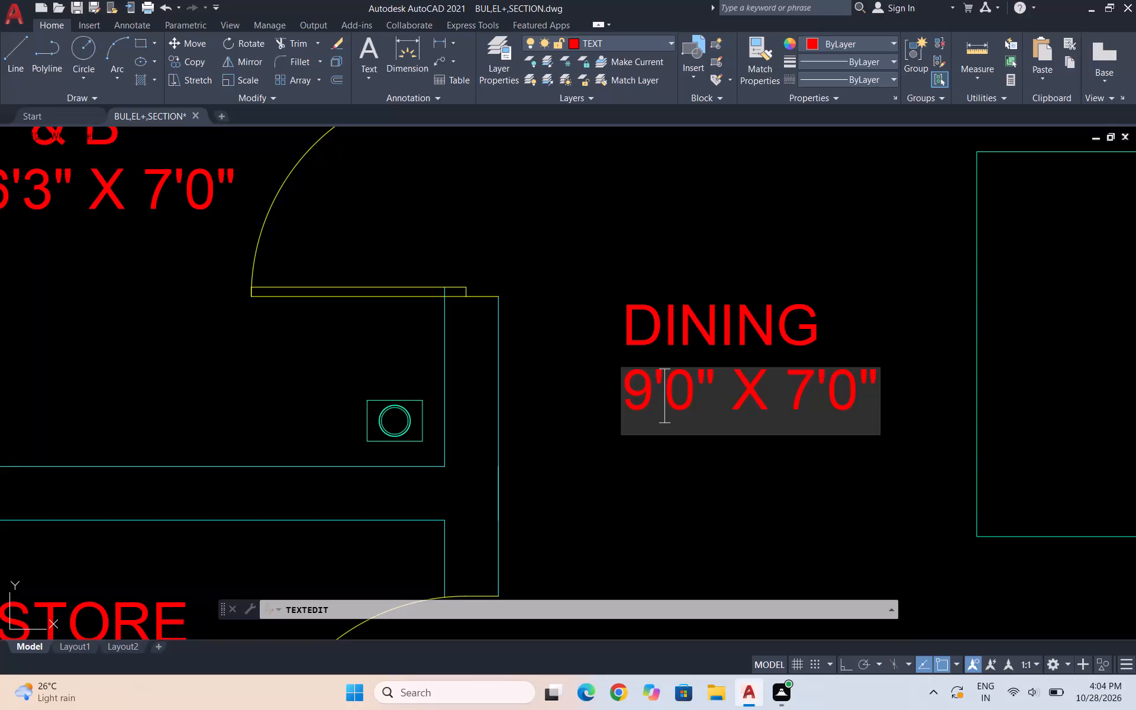
Change the first dimension in the DINING label's size line to 9'4".
key(4)
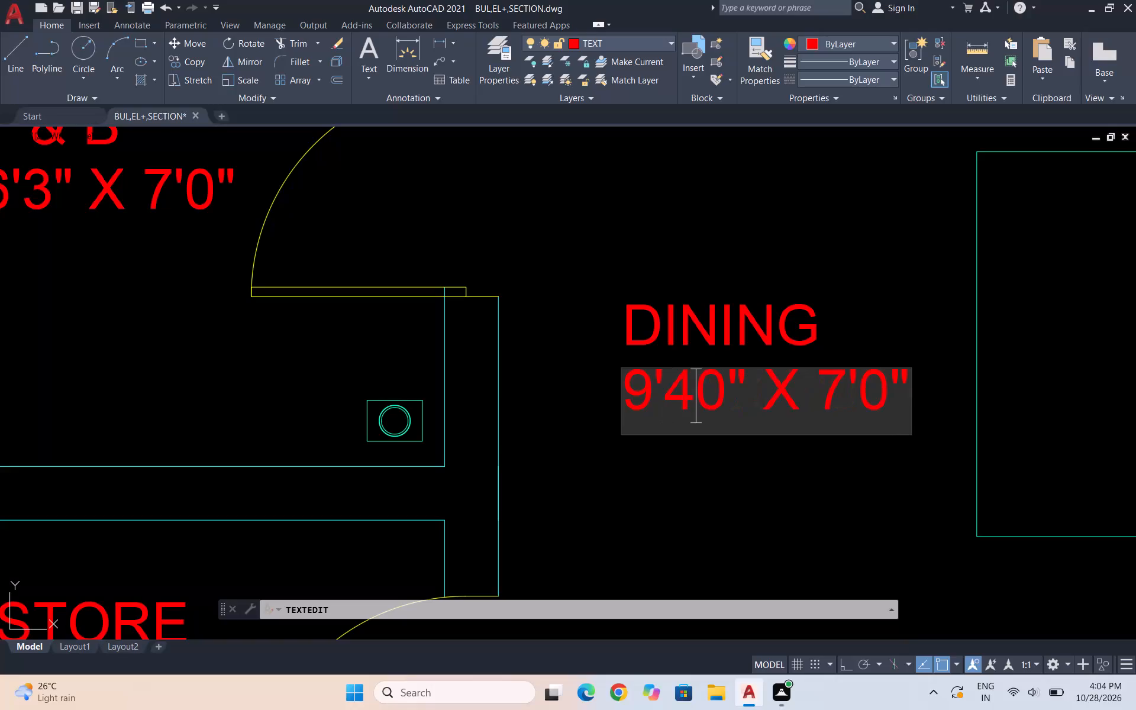
key(BackSpace)
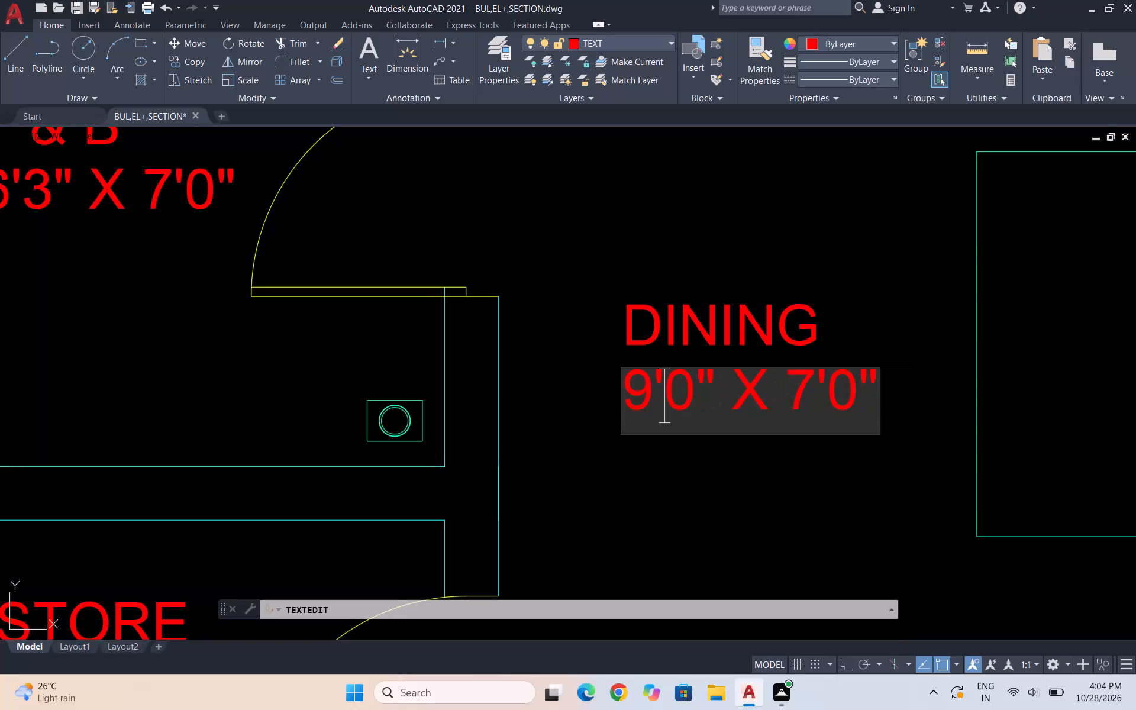
key(Right)
key(BackSpace)
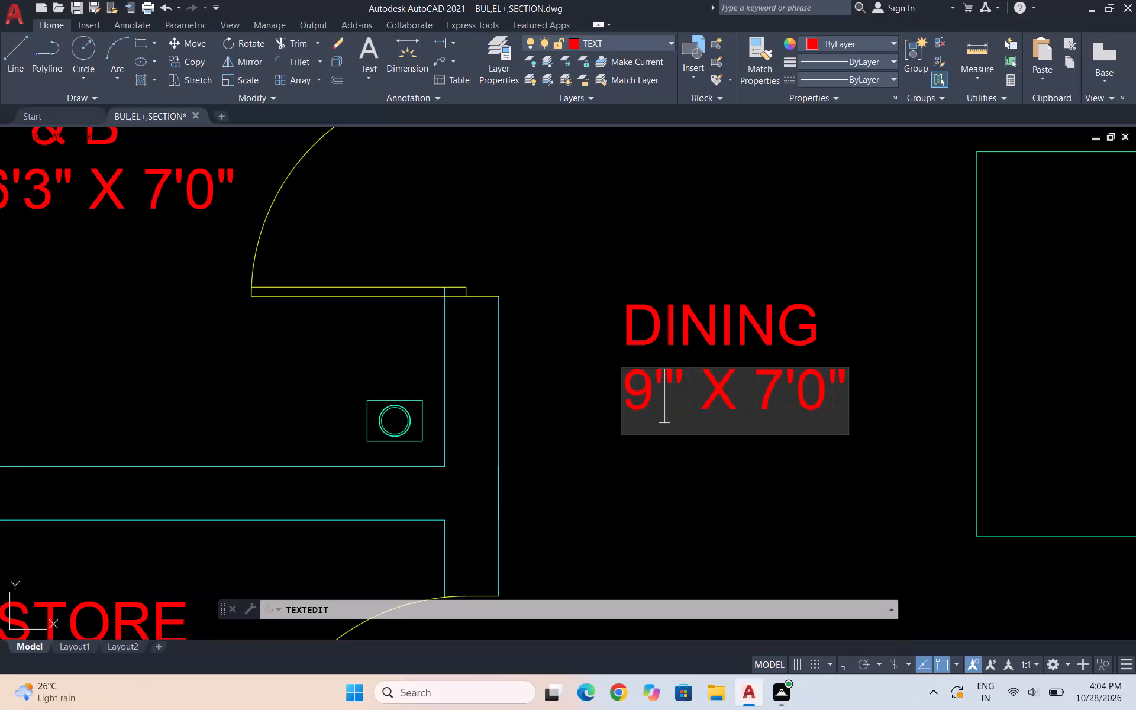
key(4)
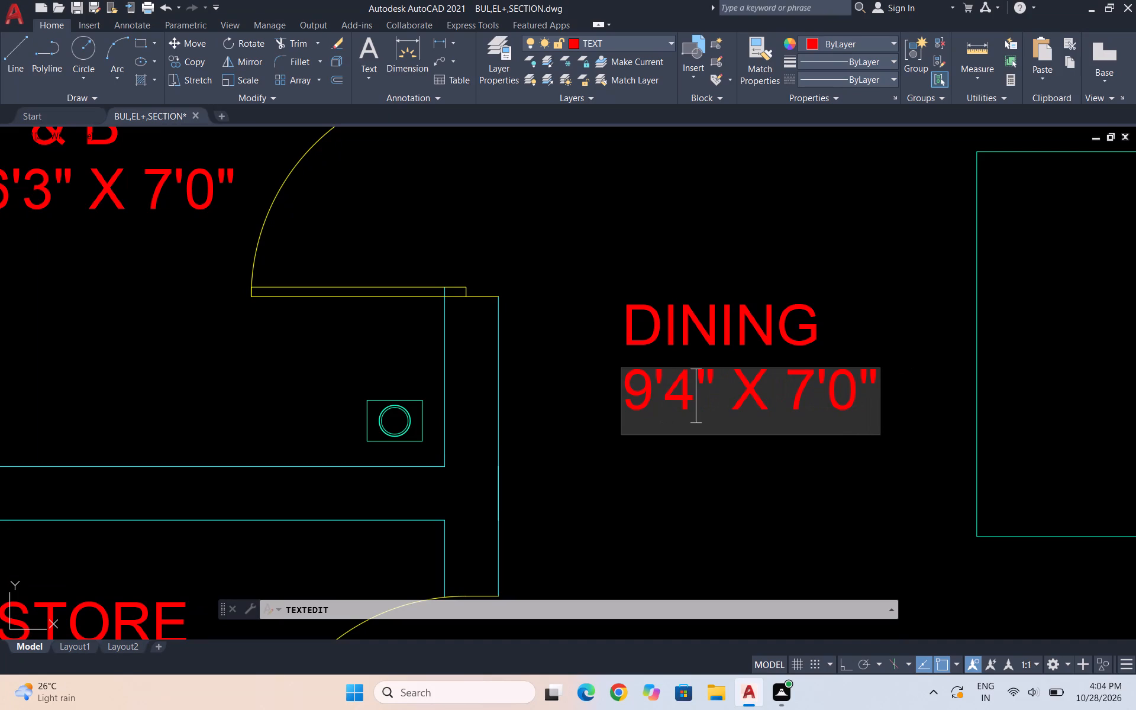
Set the second dimension in the DINING label's size line to 15'1" and finish the text editing.
scroll(805, 390, up, 2)
click(812, 401)
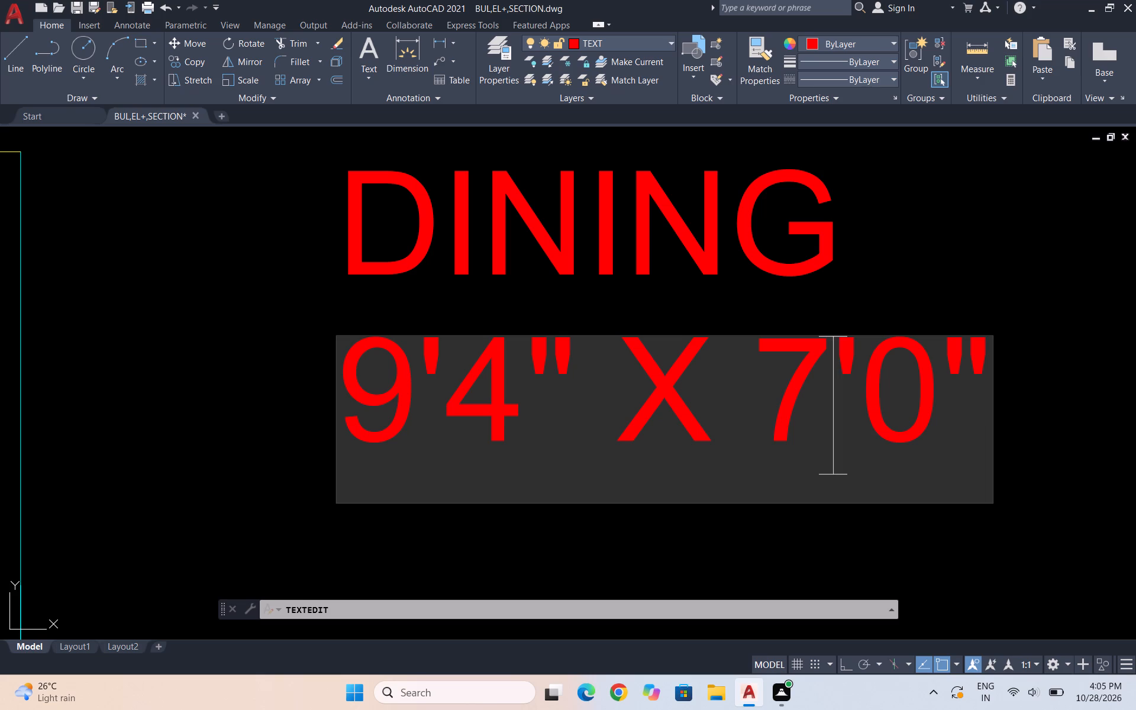
key(BackSpace)
text(15)
click(998, 446)
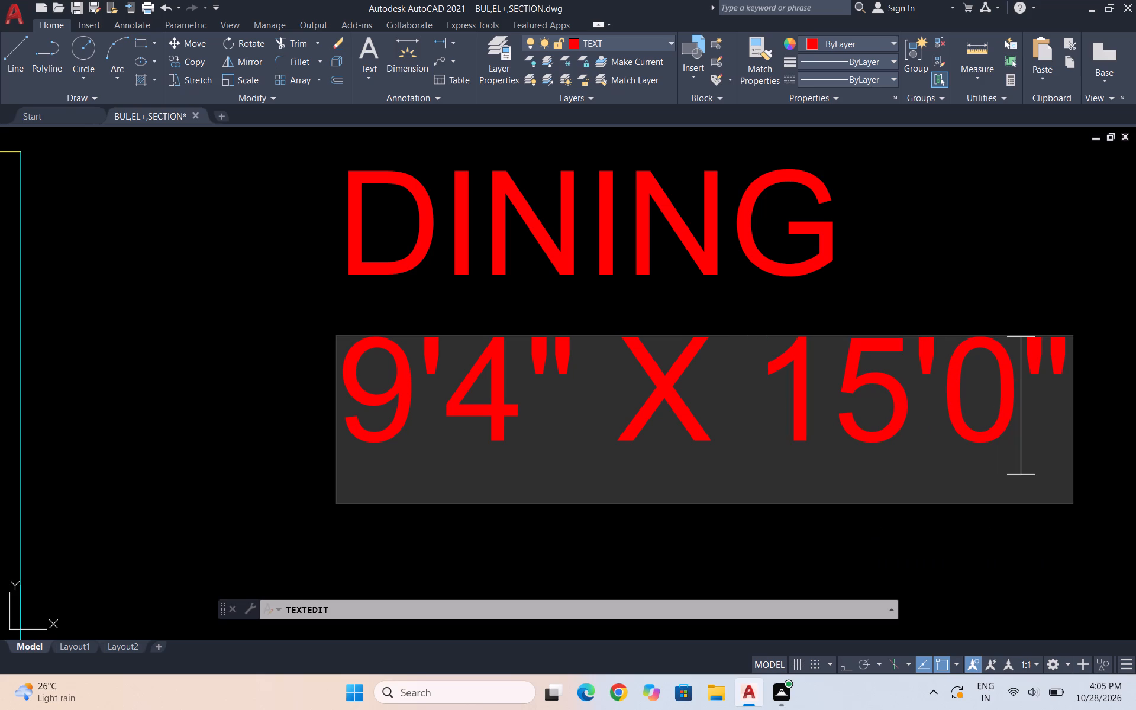
key(BackSpace)
key(1)
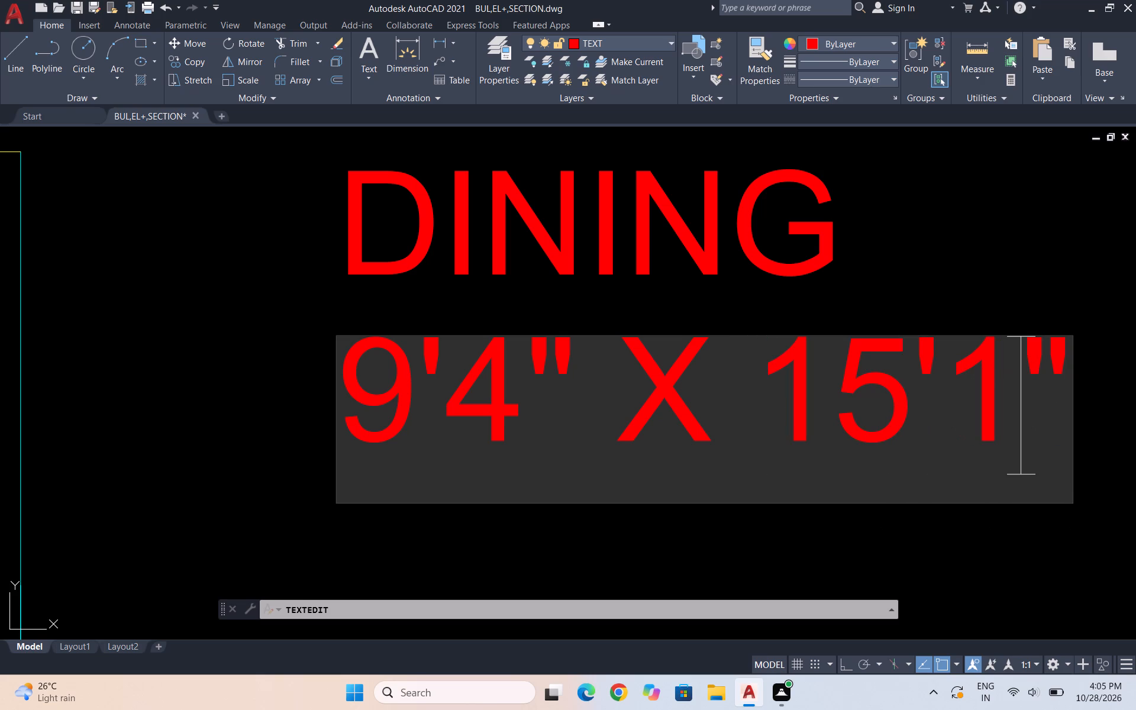
drag(976, 539, 966, 537)
scroll(728, 354, down, 2)
key(Escape)
scroll(724, 354, down, 3)
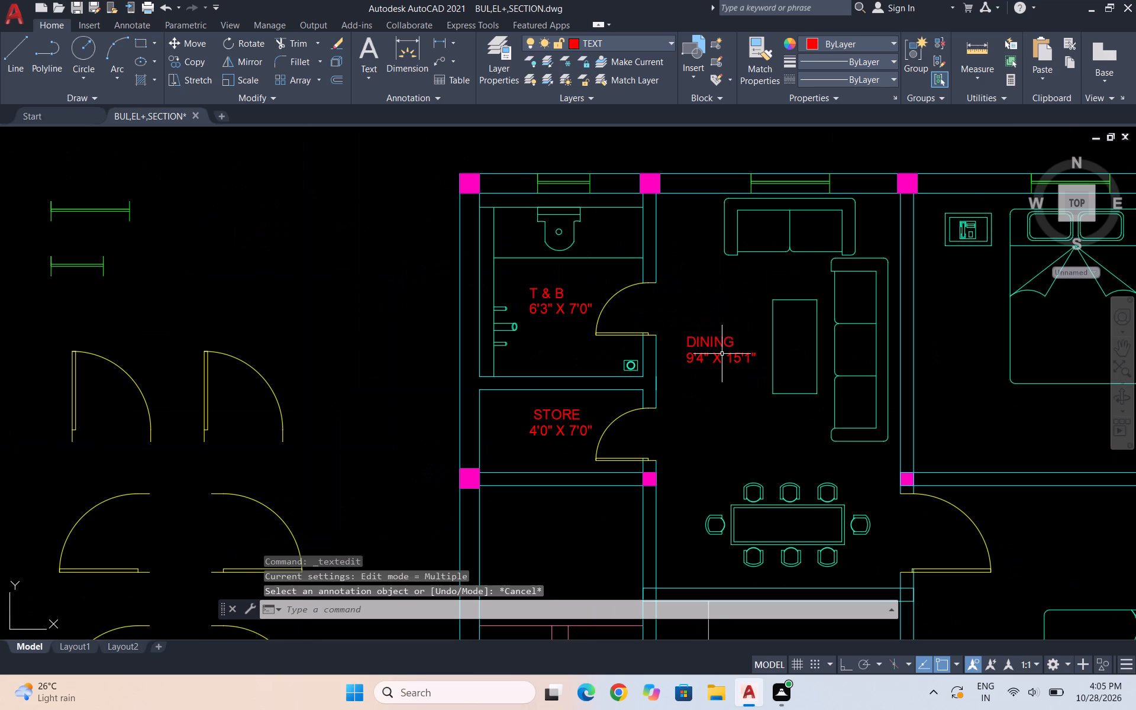
key(Escape)
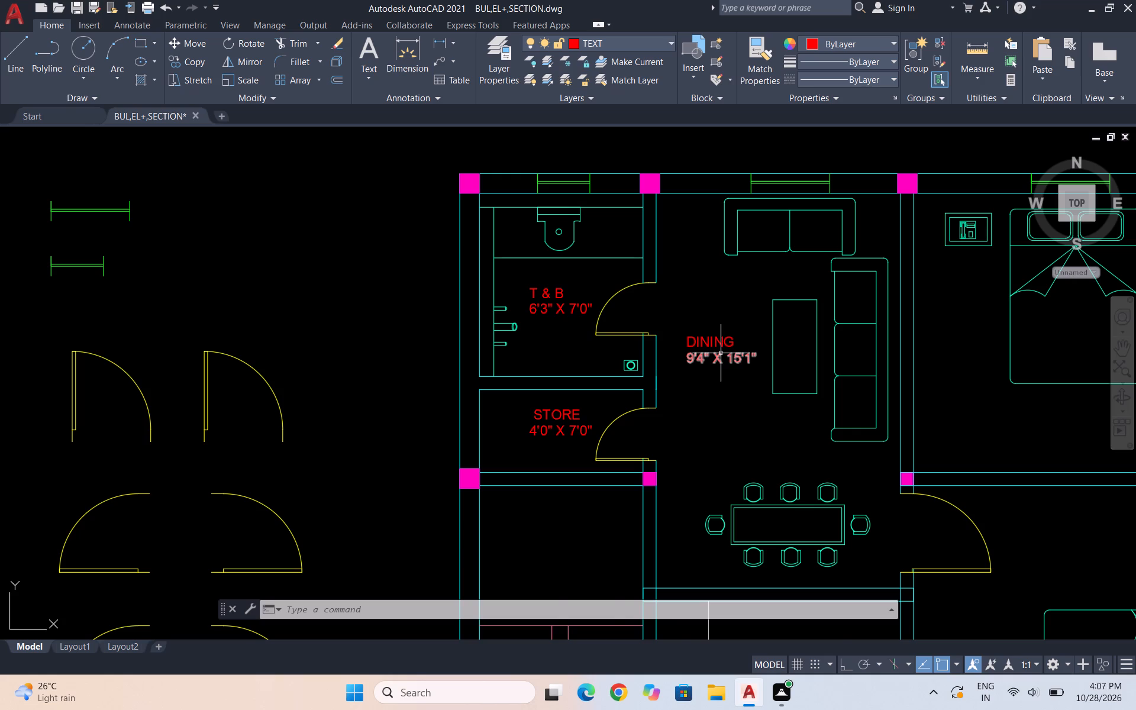
Copy the two-line DINING label into the middle of the room with the stove and sink.
scroll(721, 353, down, 3)
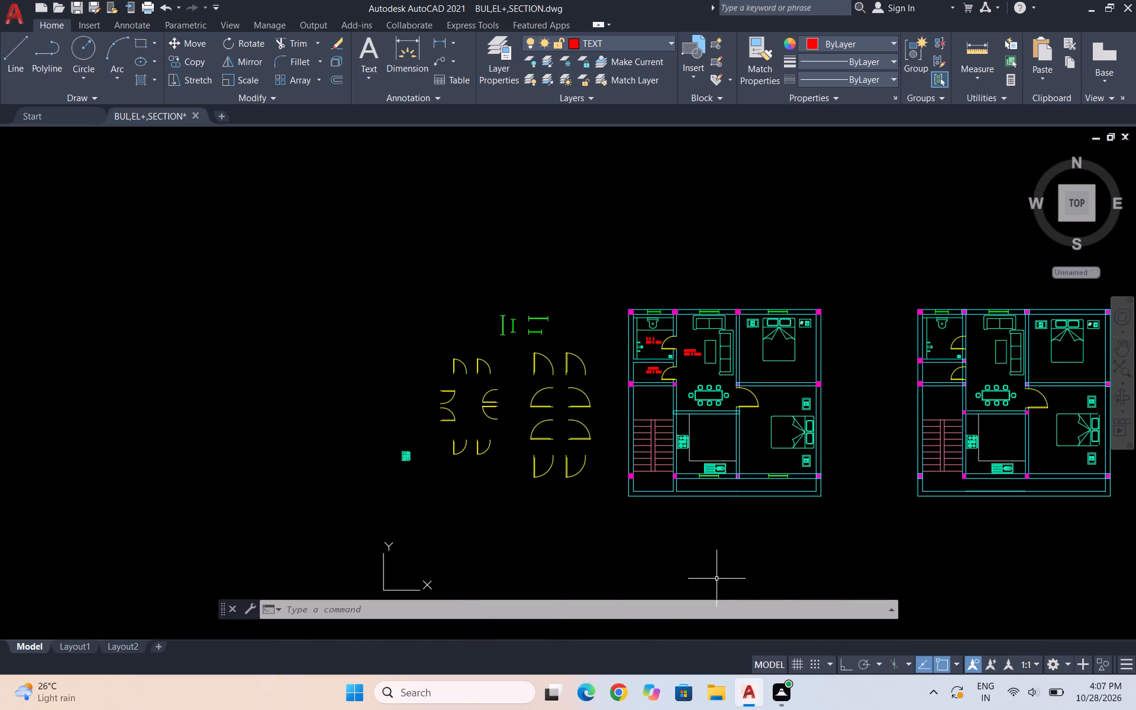
scroll(669, 373, up, 3)
drag(709, 359, 688, 322)
click(666, 266)
key(c)
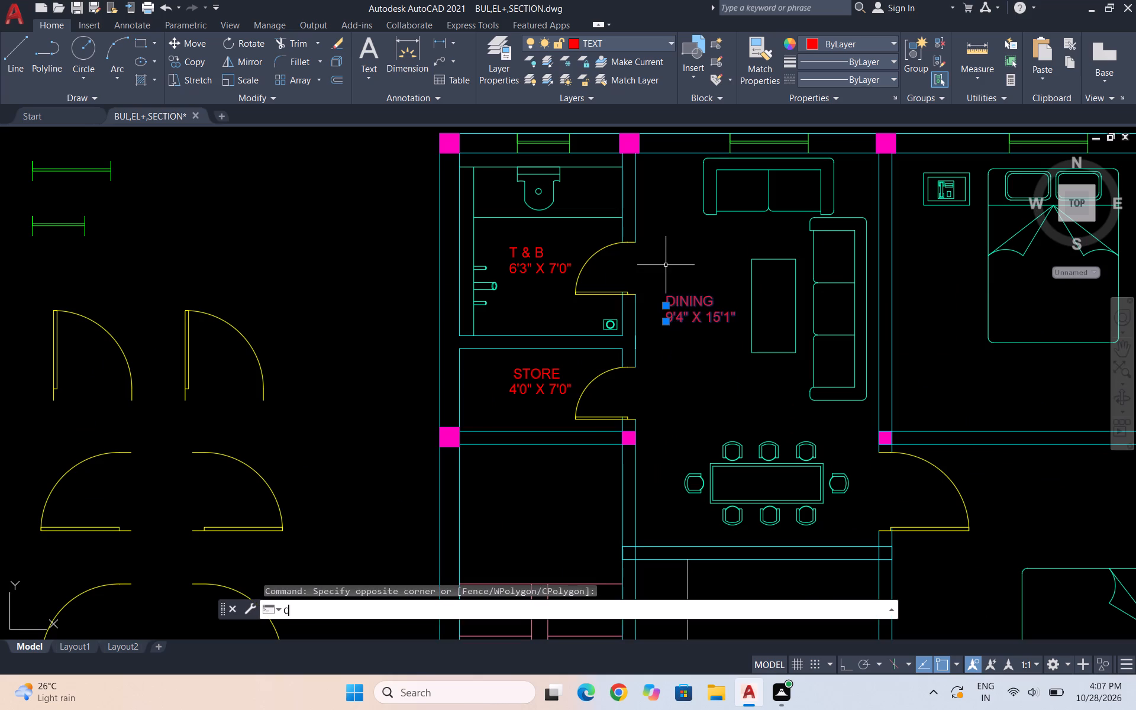
key(o)
key(Return)
click(698, 301)
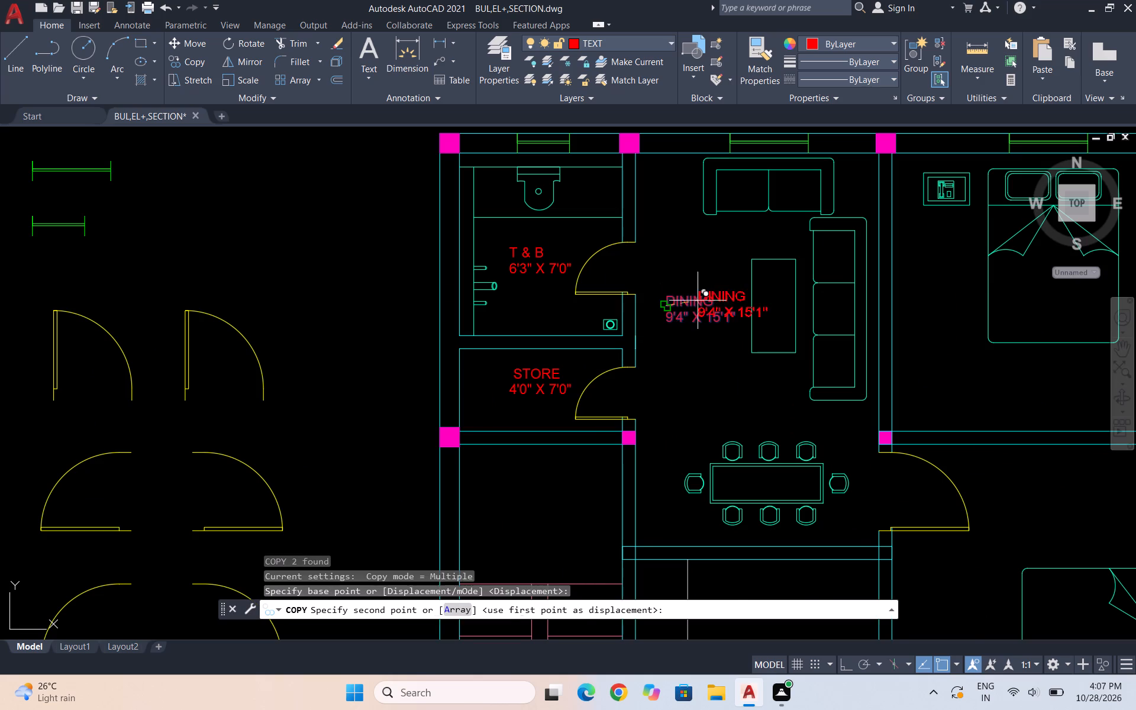
scroll(590, 296, down, 3)
scroll(619, 376, up, 2)
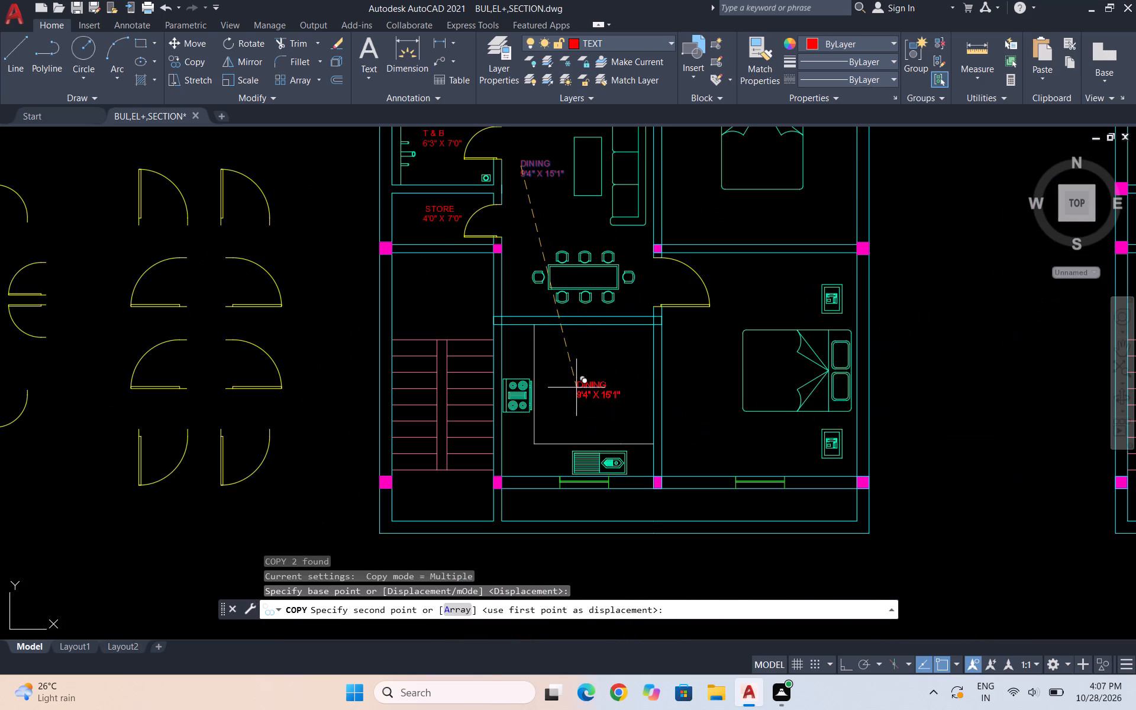
click(576, 390)
key(Escape)
Change the room name of the label copied into the stove and sink room to KITCHEN.
scroll(576, 397, up, 1)
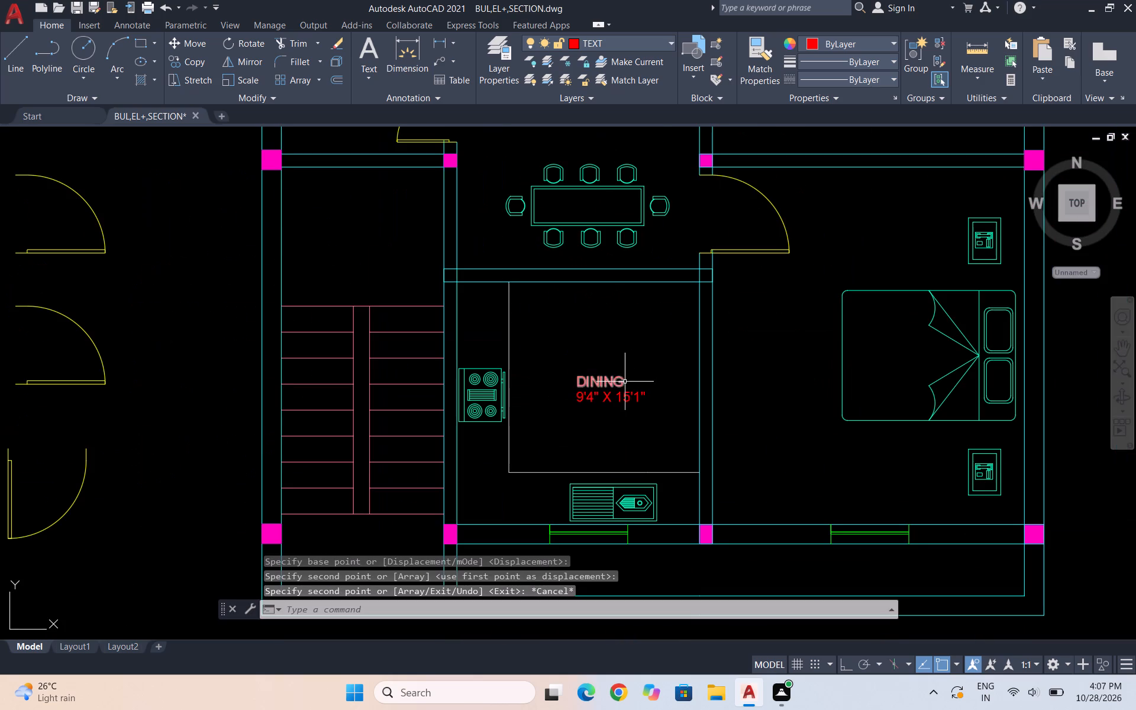
click(623, 381)
click(623, 381)
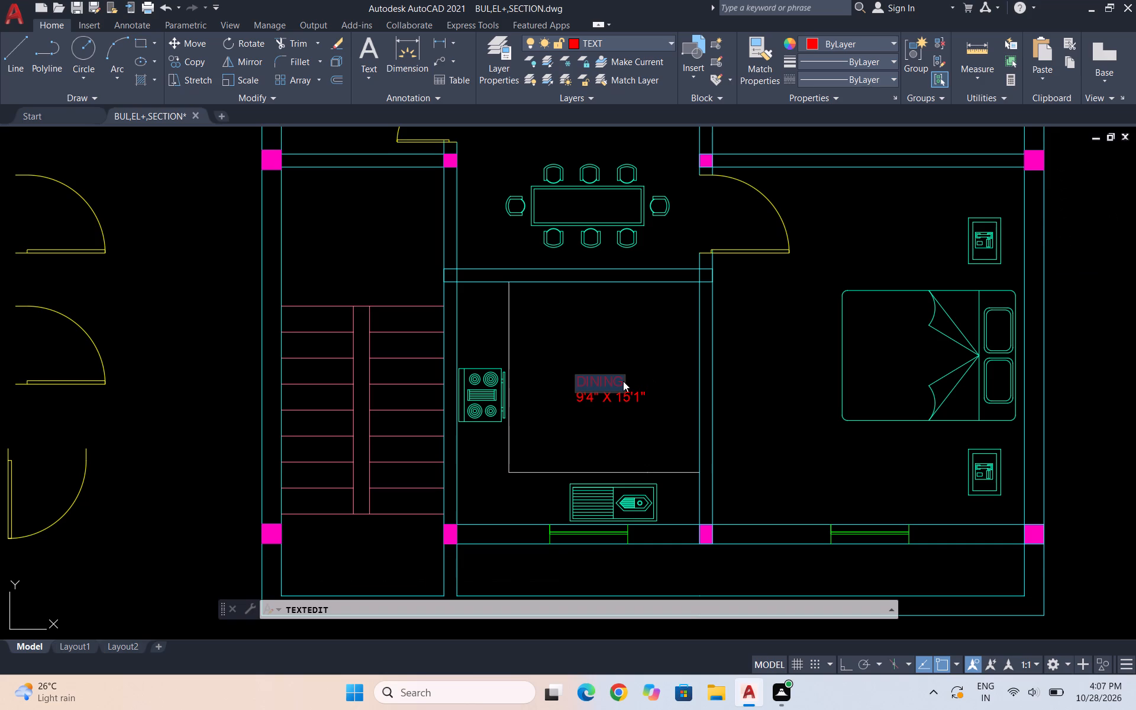
text(KITCHEN)
click(627, 436)
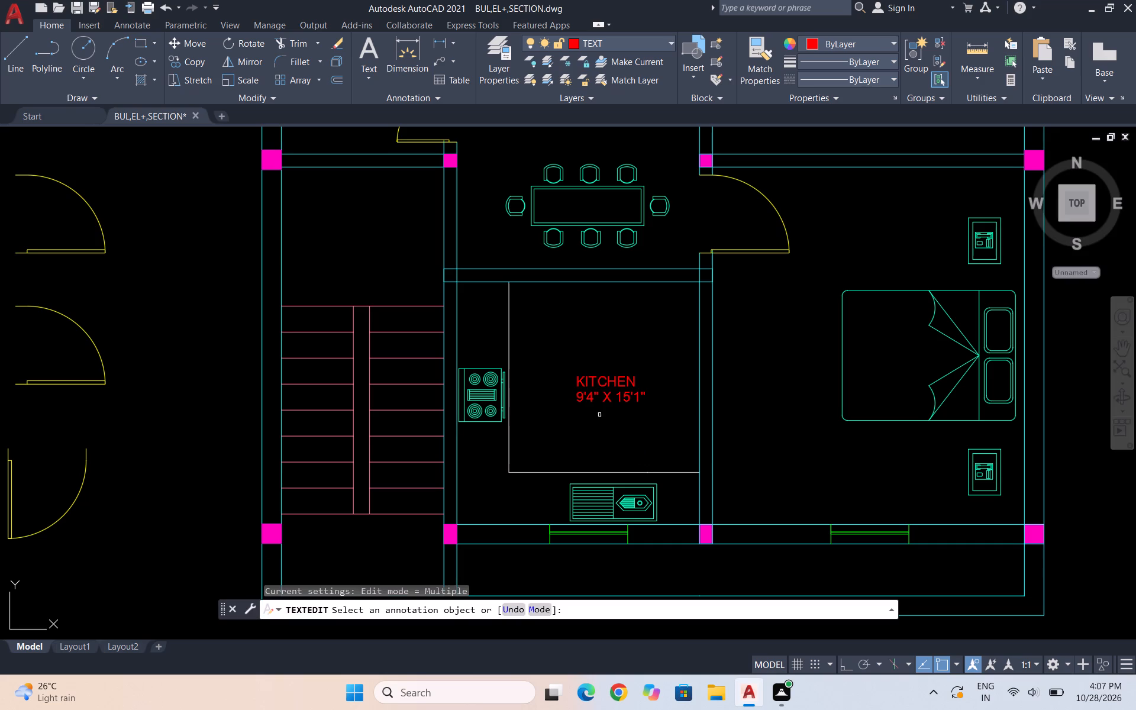
Set the first dimension in the KITCHEN label's size line to 7'1".
double_click(589, 402)
scroll(589, 402, up, 3)
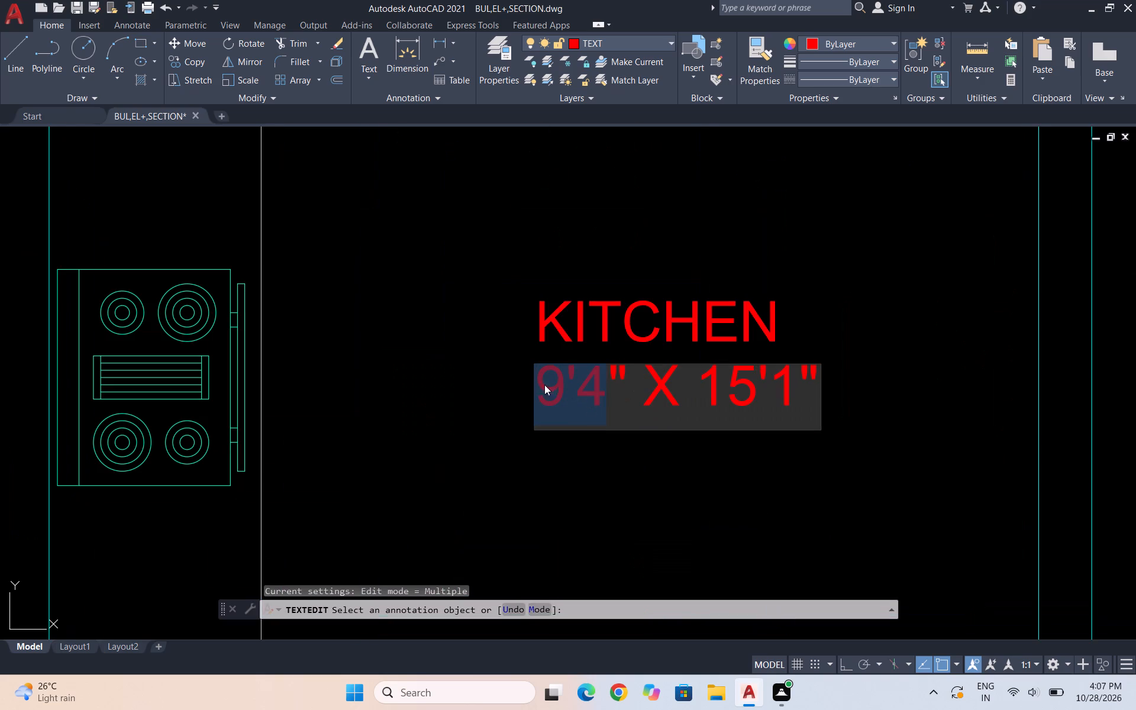
click(563, 382)
key(BackSpace)
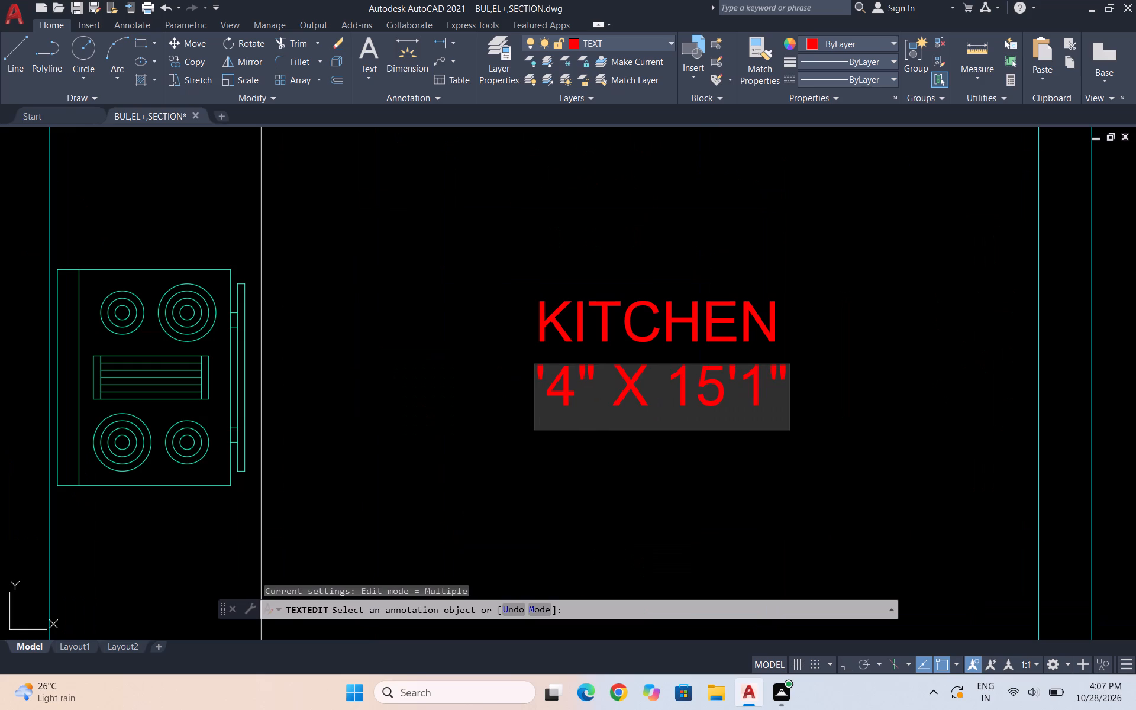
key(7)
click(605, 376)
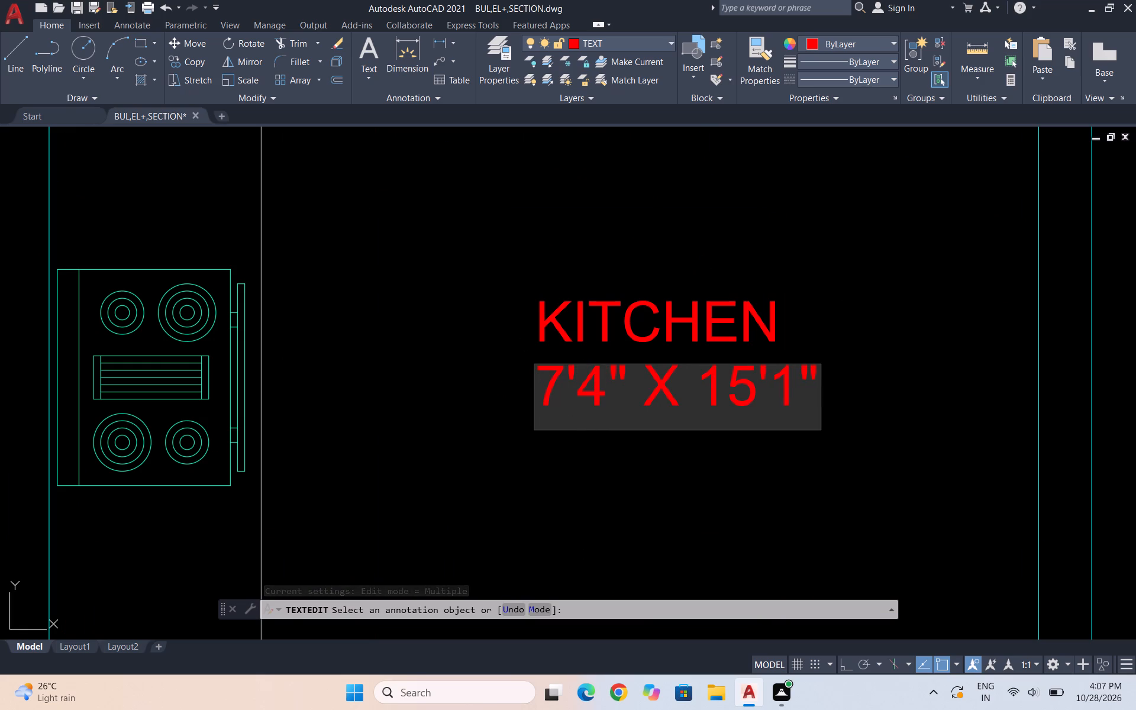
key(BackSpace)
key(1)
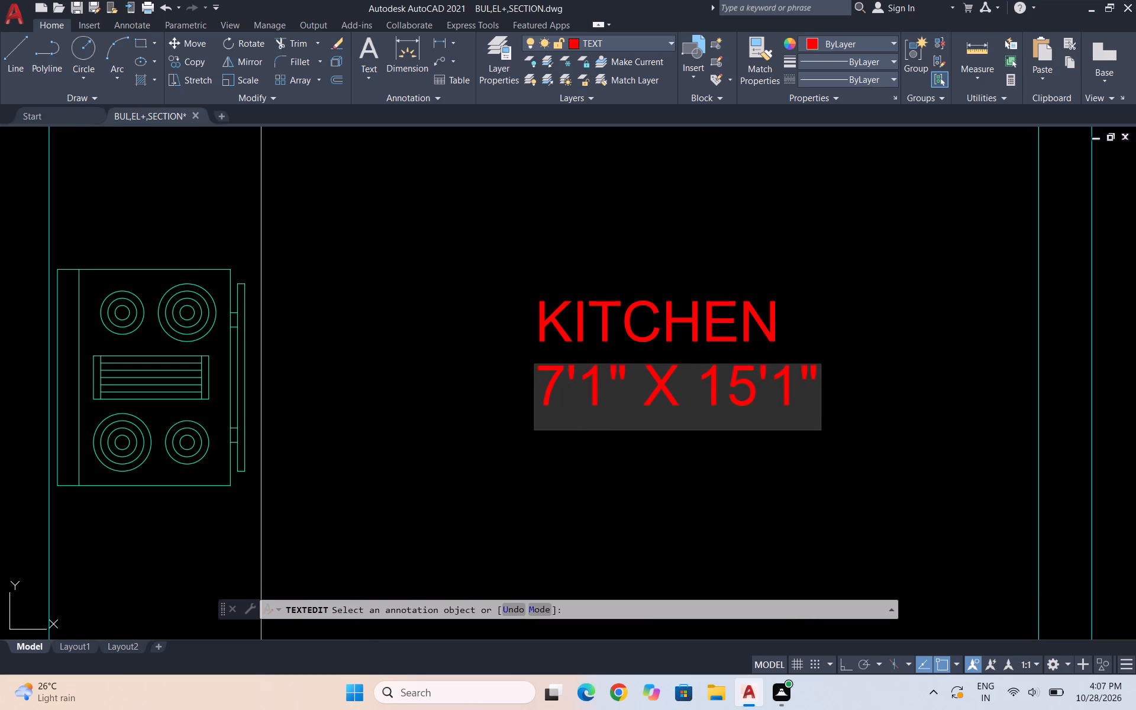
Set the second dimension in the KITCHEN label's size line to 9'4" and finish the text editing.
click(763, 380)
key(BackSpace)
key(BackSpace)
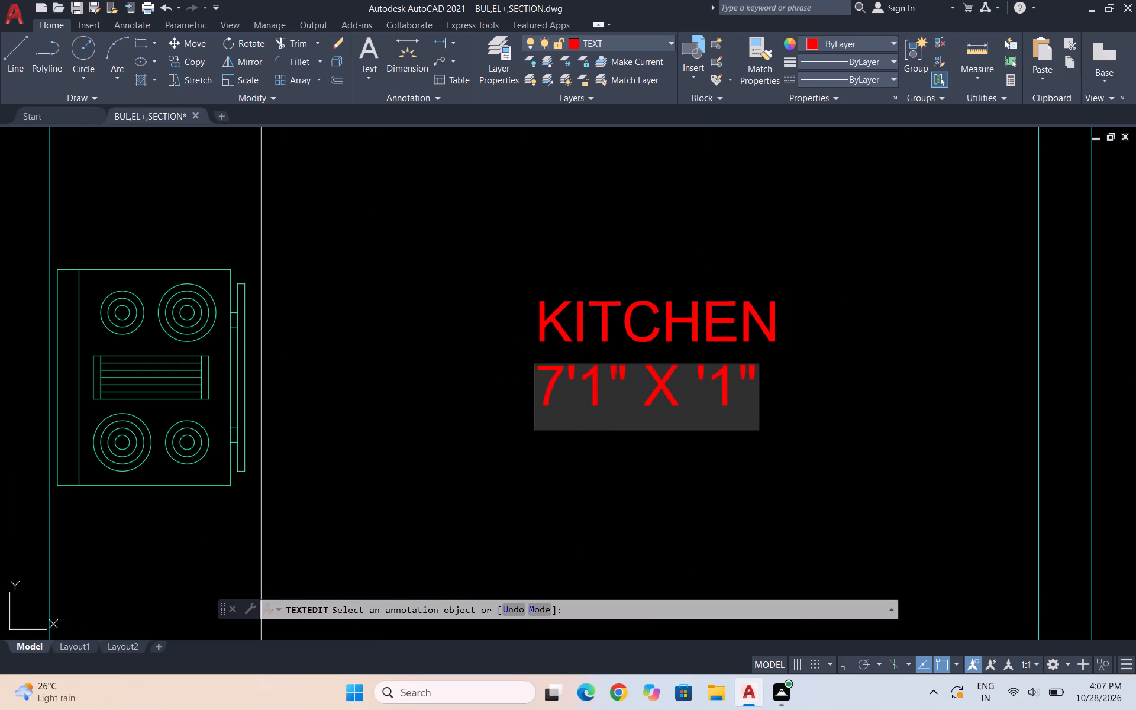
key(9)
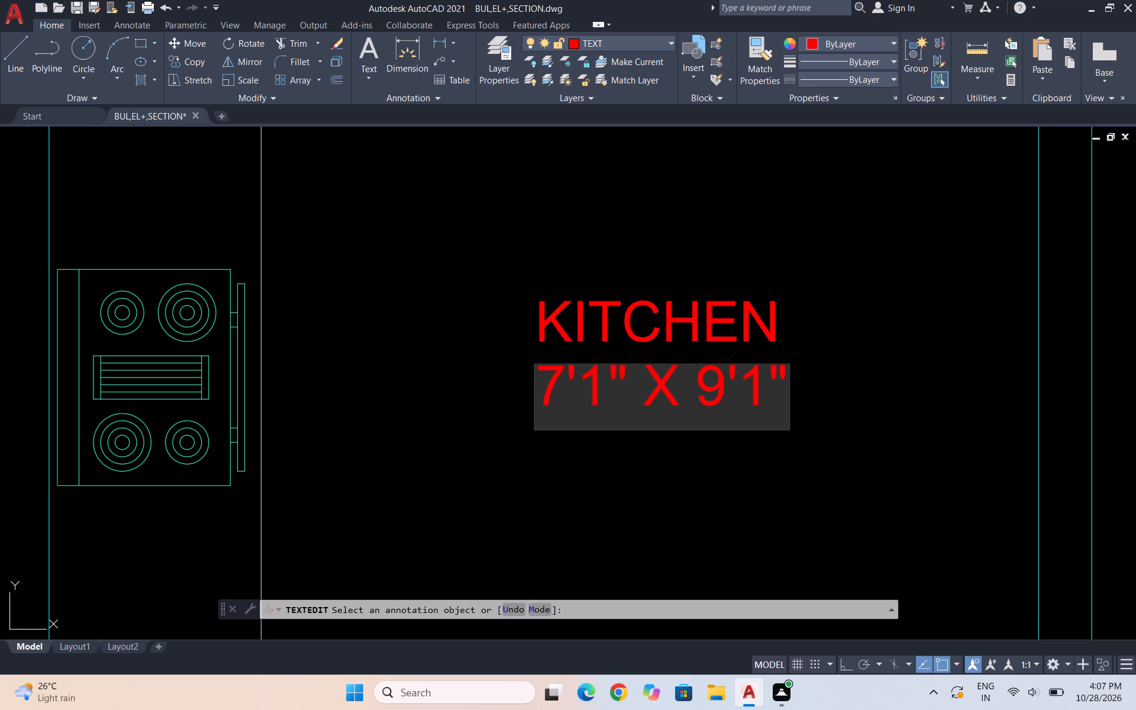
click(770, 378)
key(BackSpace)
key(4)
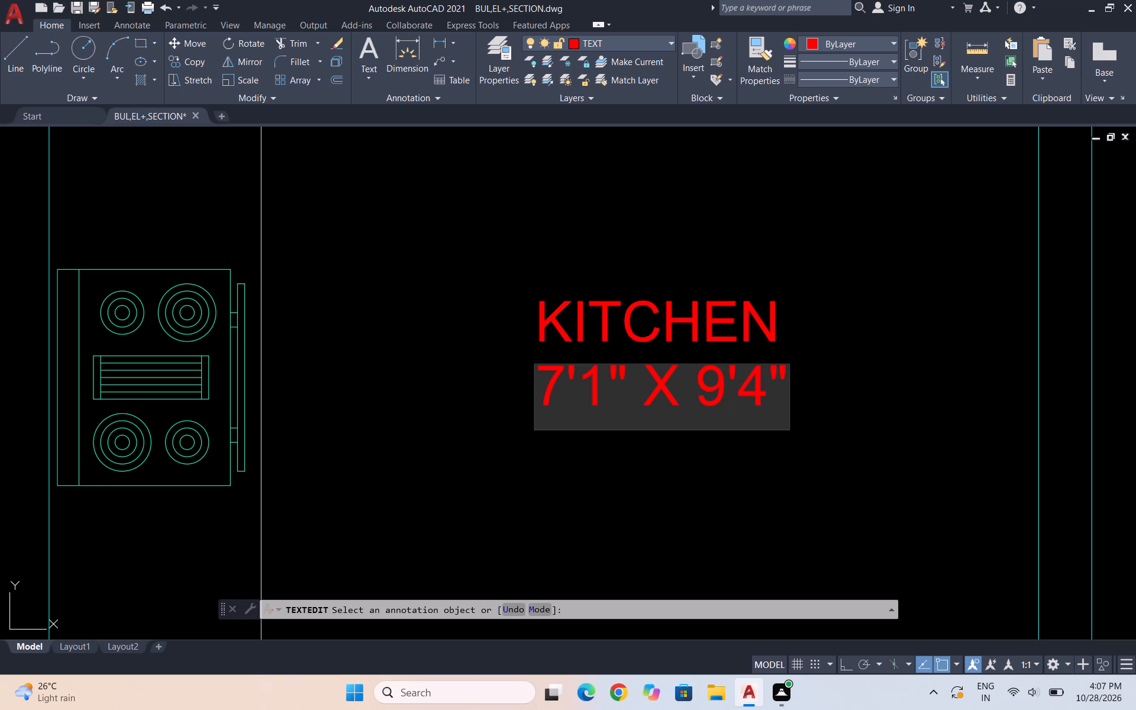
click(811, 484)
key(Escape)
key(Escape)
key(Escape)
key(Escape)
key(Escape)
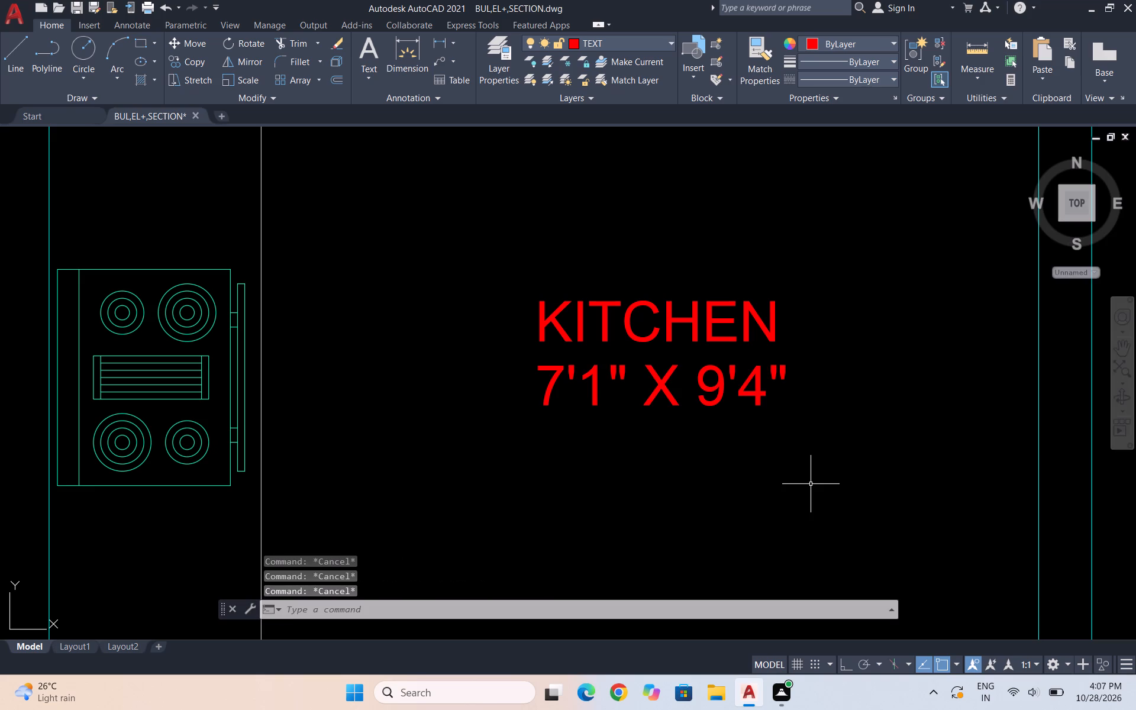
key(Escape)
key(Escape)
key(Escape)
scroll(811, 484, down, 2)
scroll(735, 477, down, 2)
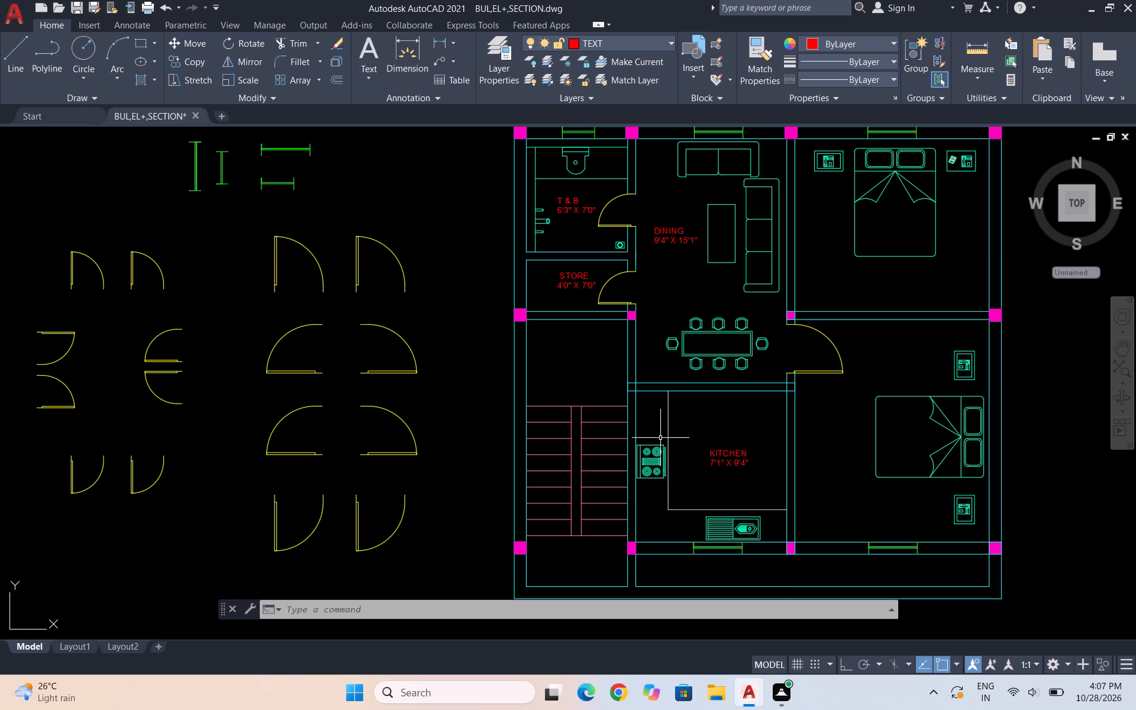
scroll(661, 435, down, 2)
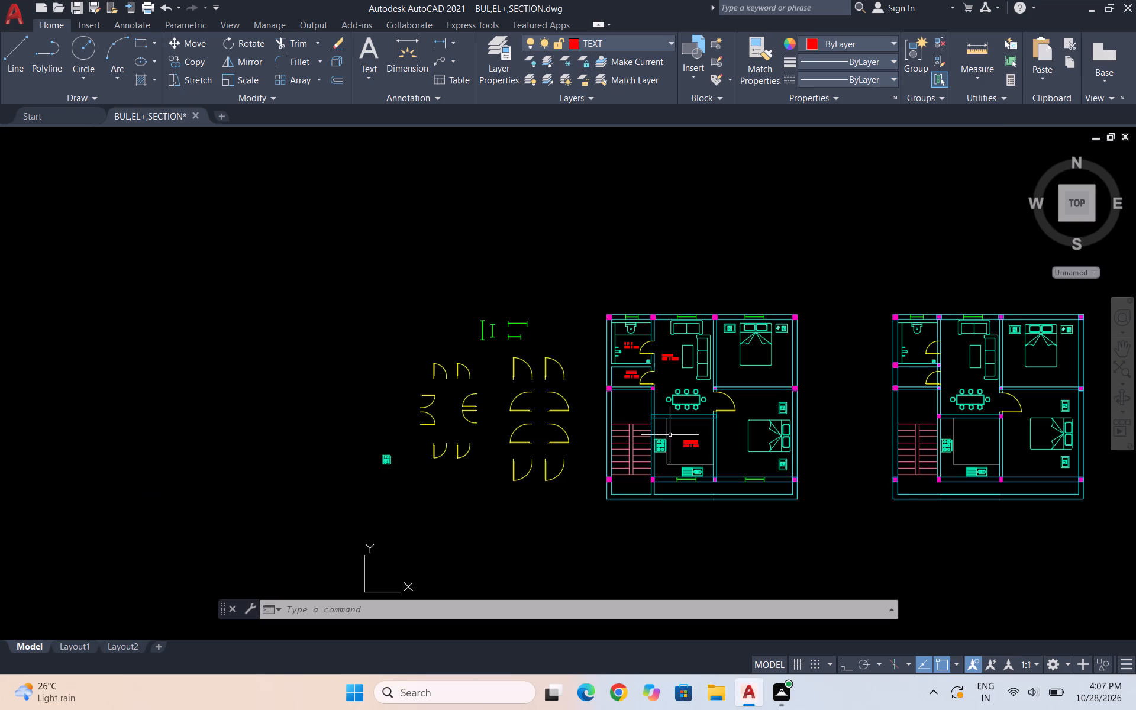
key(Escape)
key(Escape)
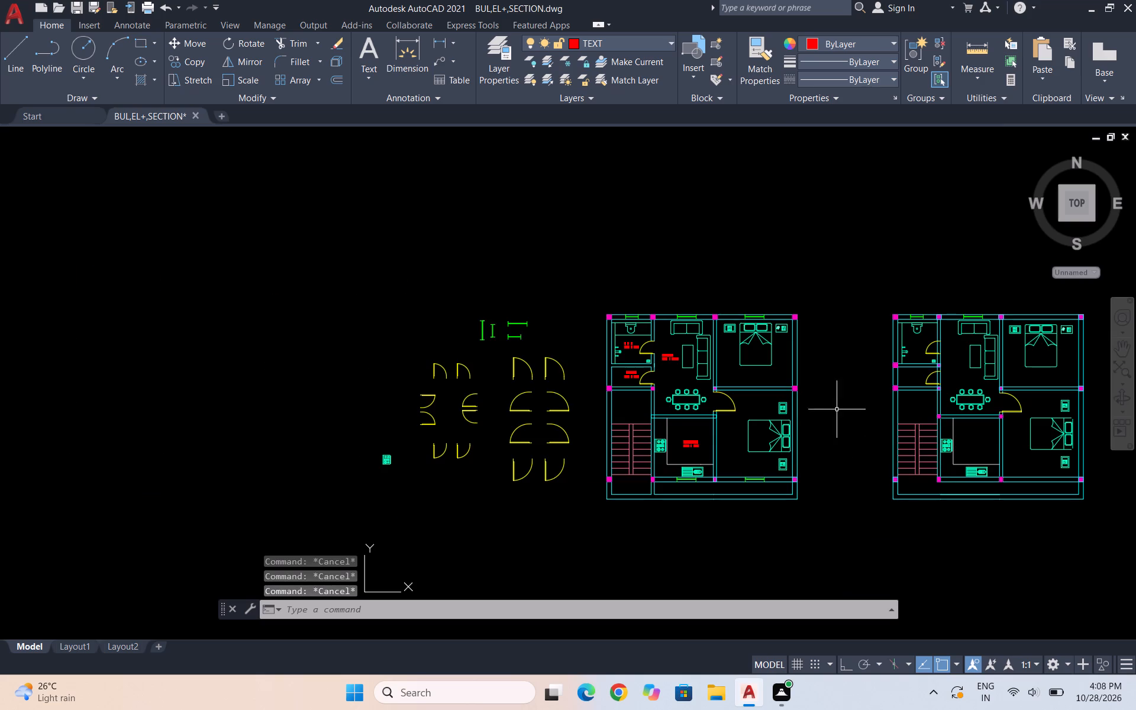
Copy the two-line KITCHEN label into the upper bedroom, just below the foot of the bed.
scroll(716, 435, up, 3)
scroll(646, 492, up, 1)
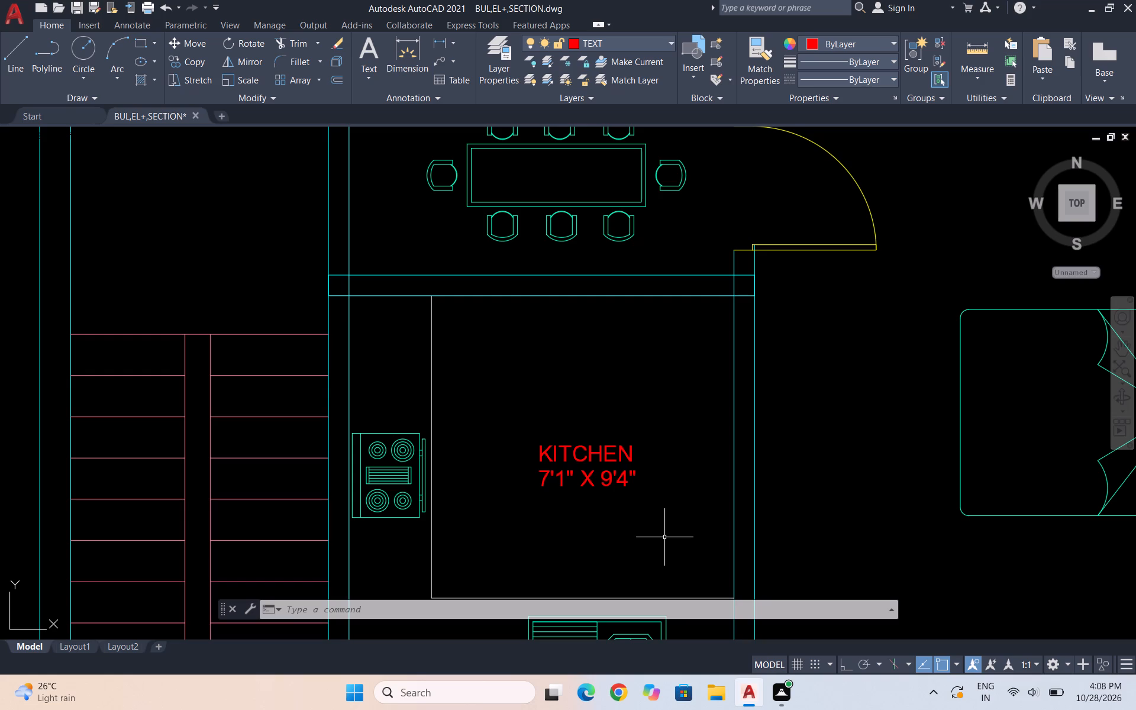
scroll(706, 493, down, 1)
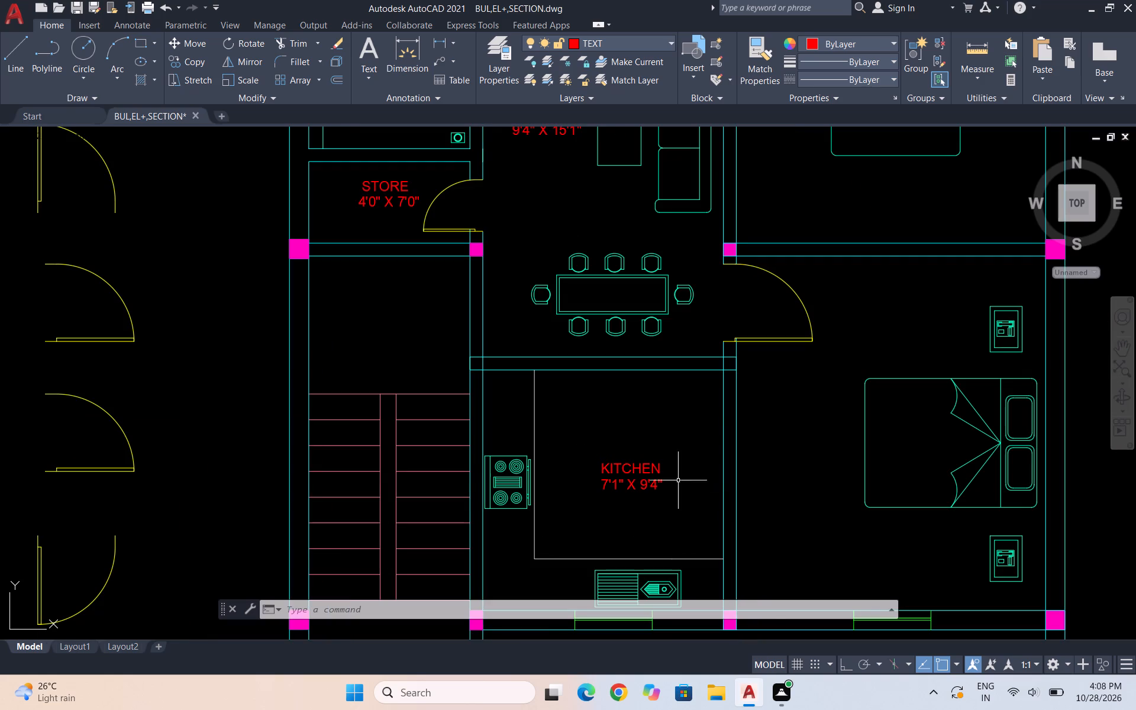
scroll(670, 477, up, 1)
drag(657, 528, 637, 502)
click(473, 427)
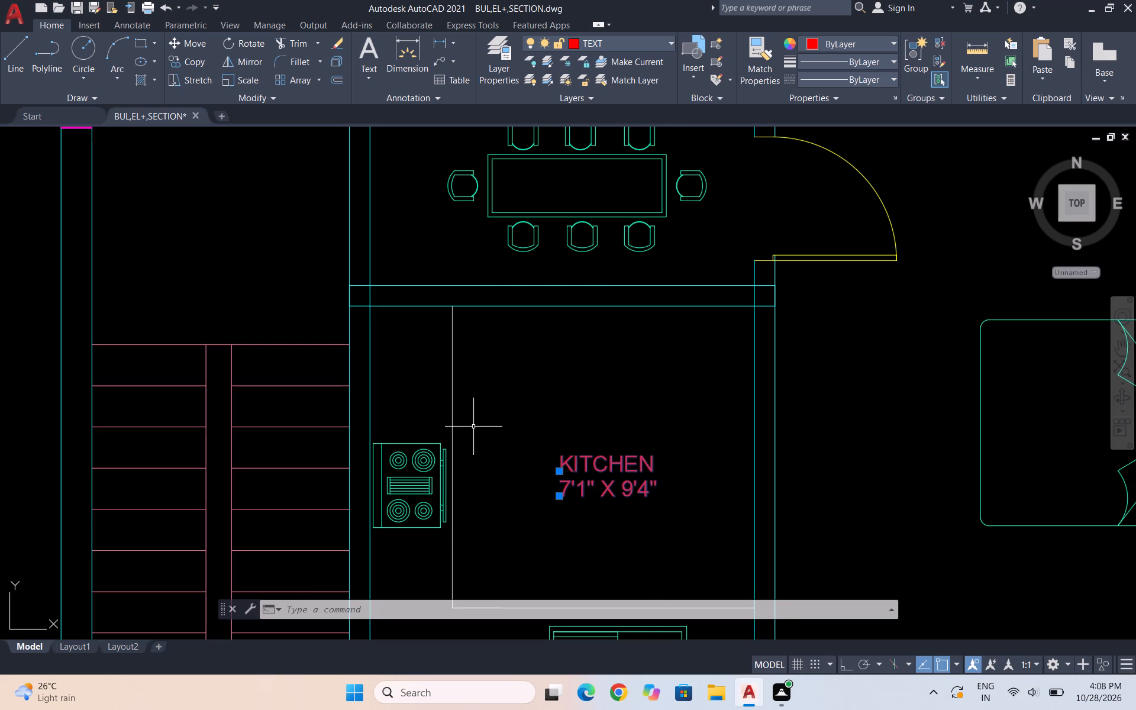
scroll(473, 427, down, 2)
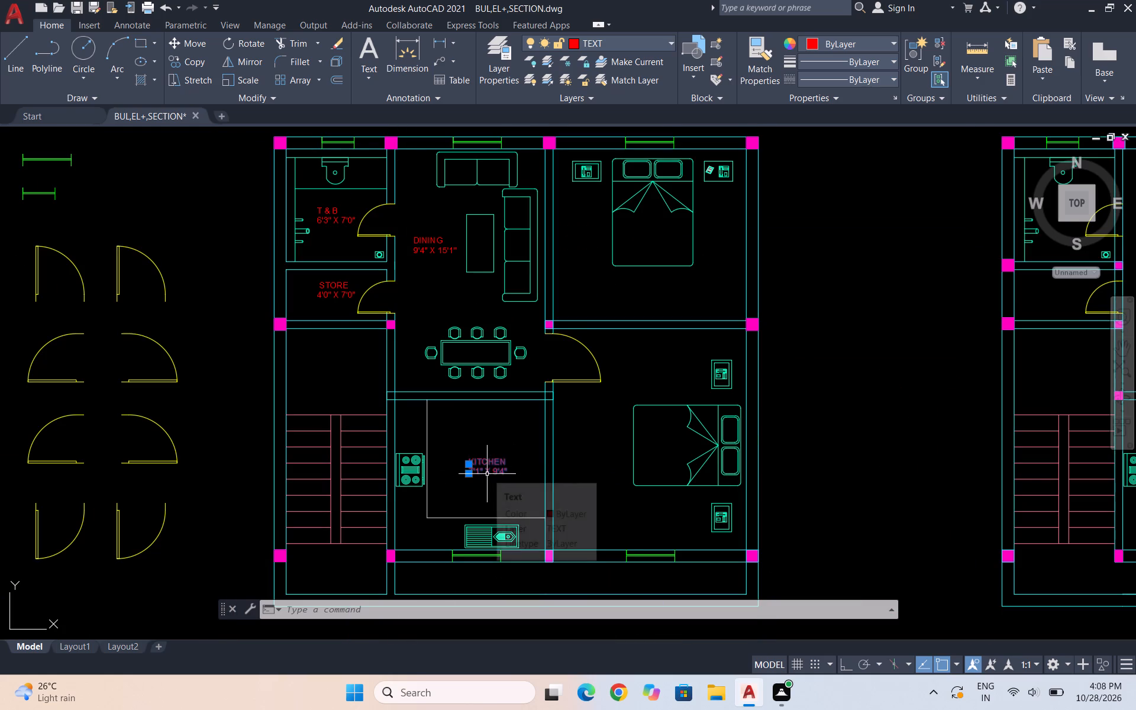
text(CO)
key(Return)
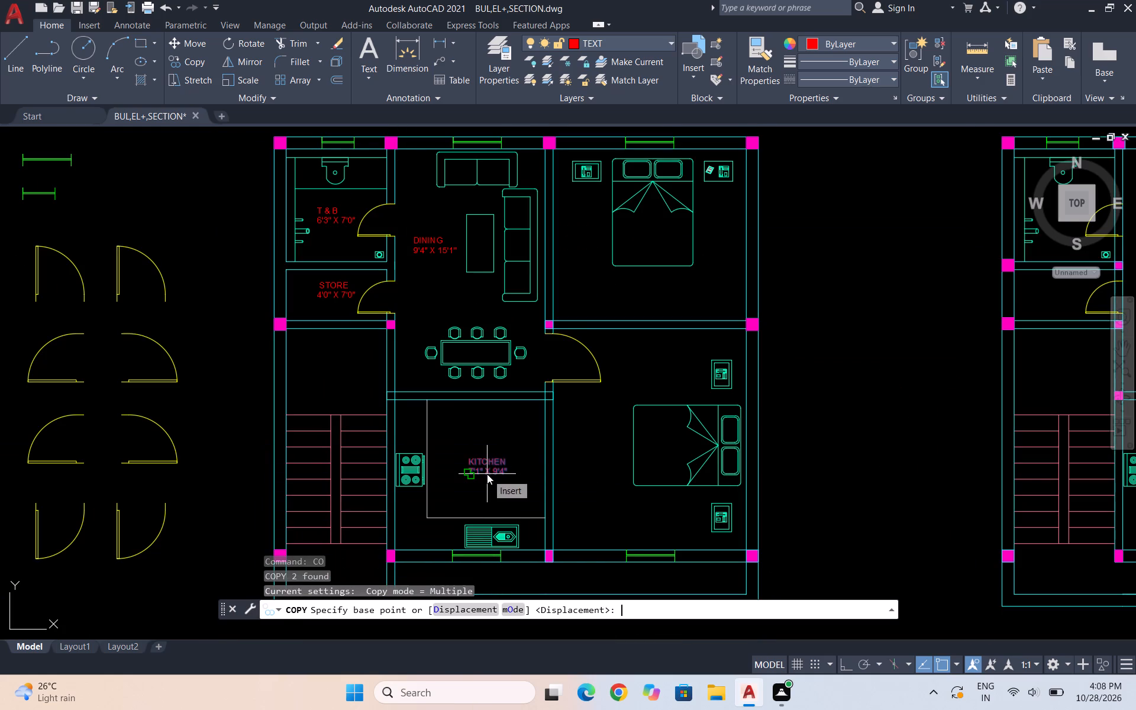
drag(495, 464, 526, 442)
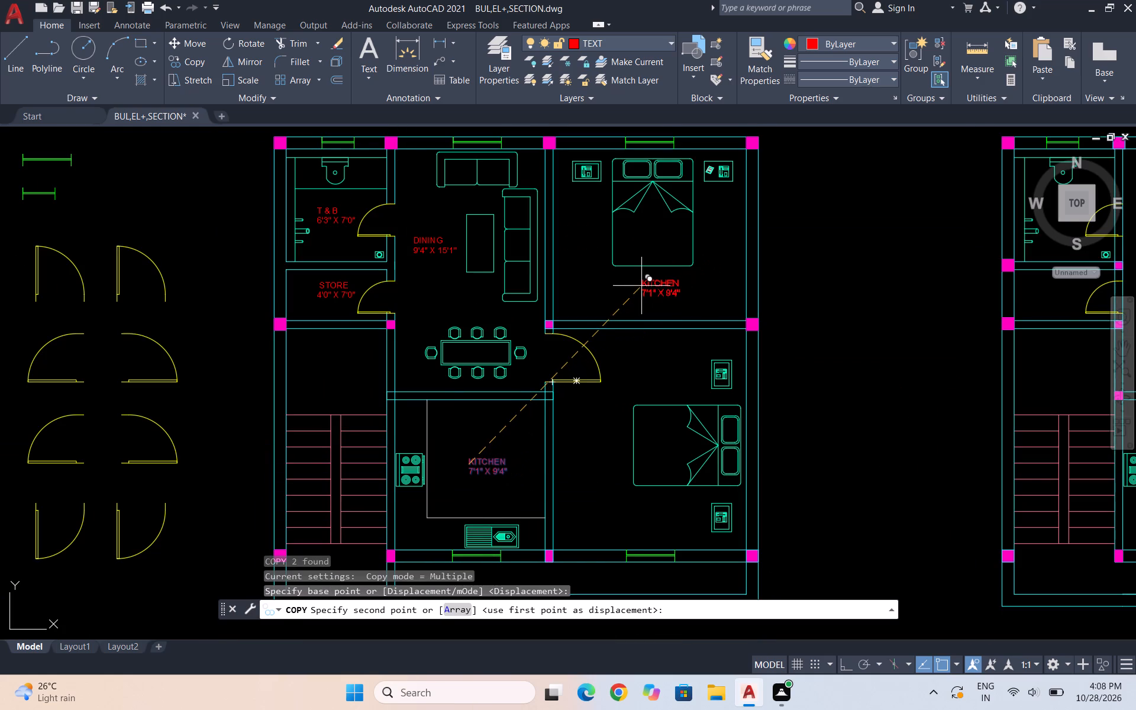
click(641, 286)
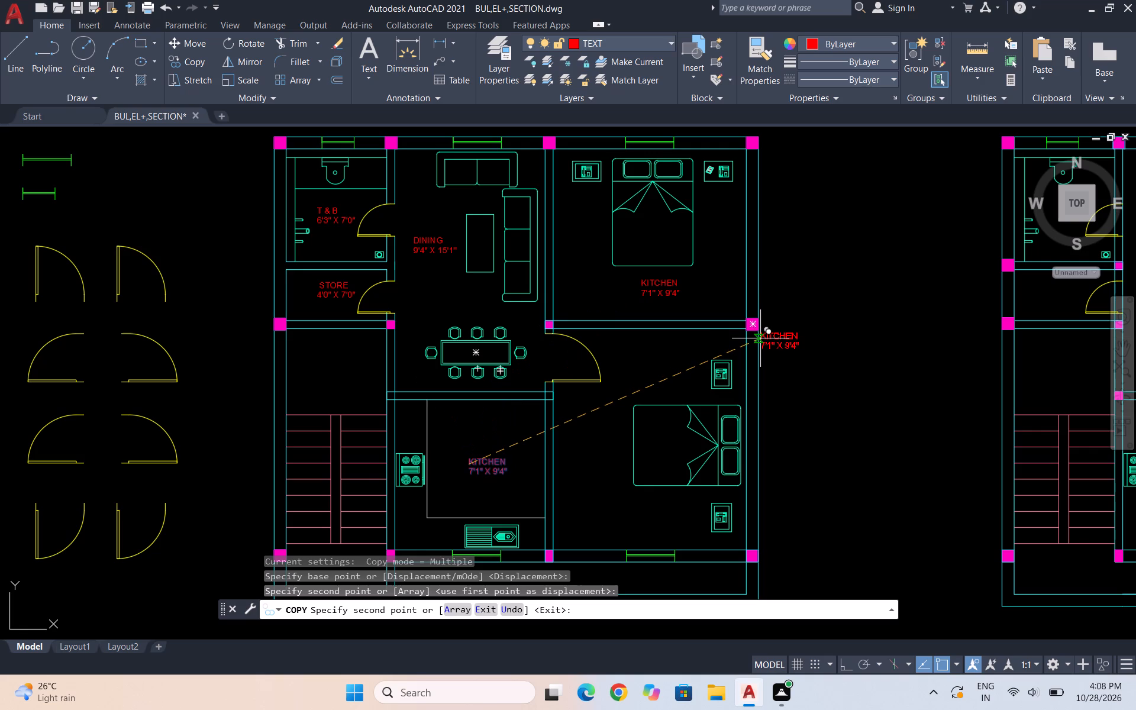
key(Escape)
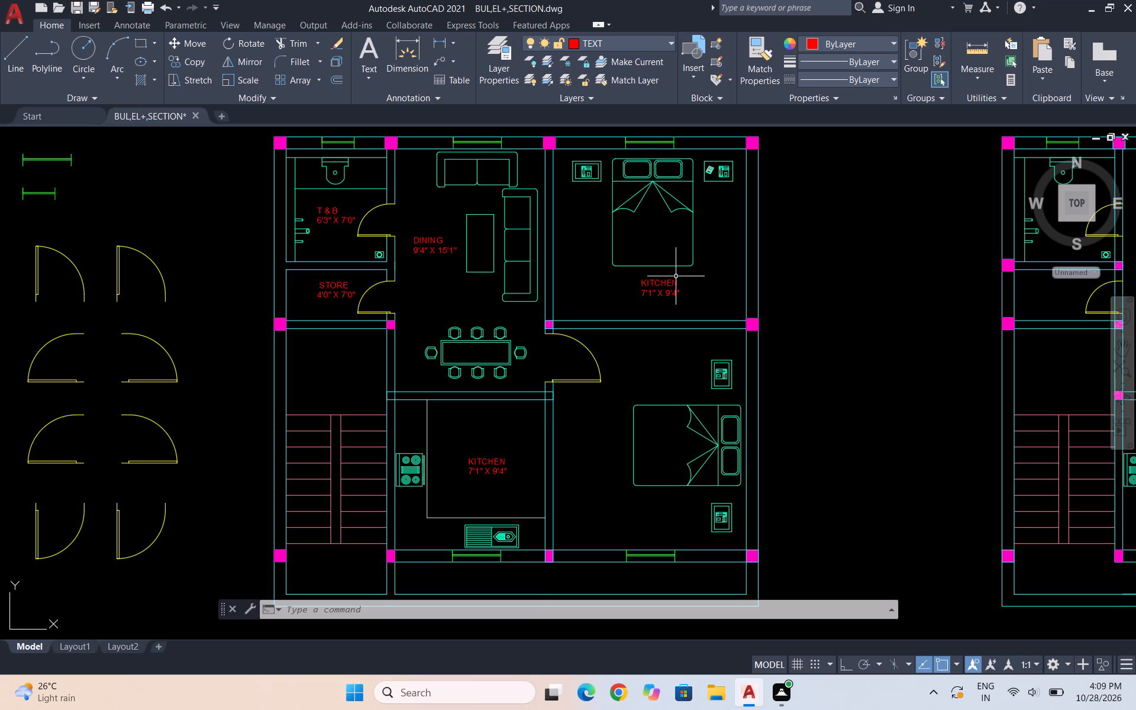
Change the room name of the label copied into the upper bedroom to BEDROOM.
scroll(674, 277, up, 2)
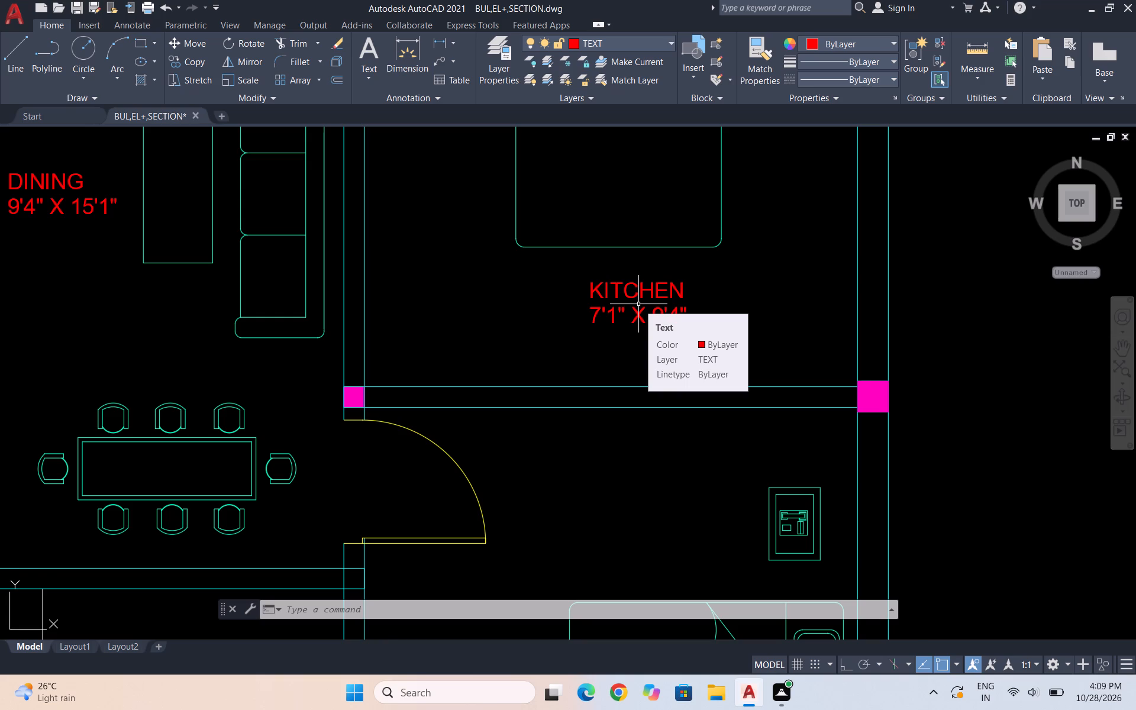
scroll(638, 304, up, 1)
double_click(628, 270)
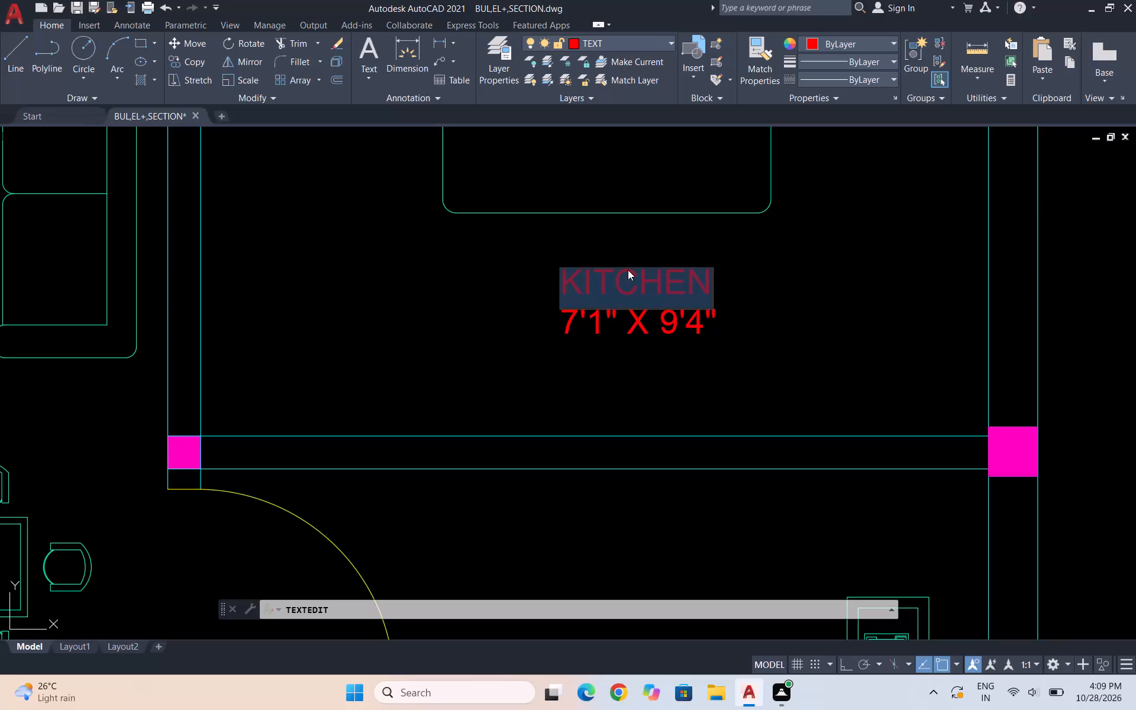
scroll(628, 270, up, 1)
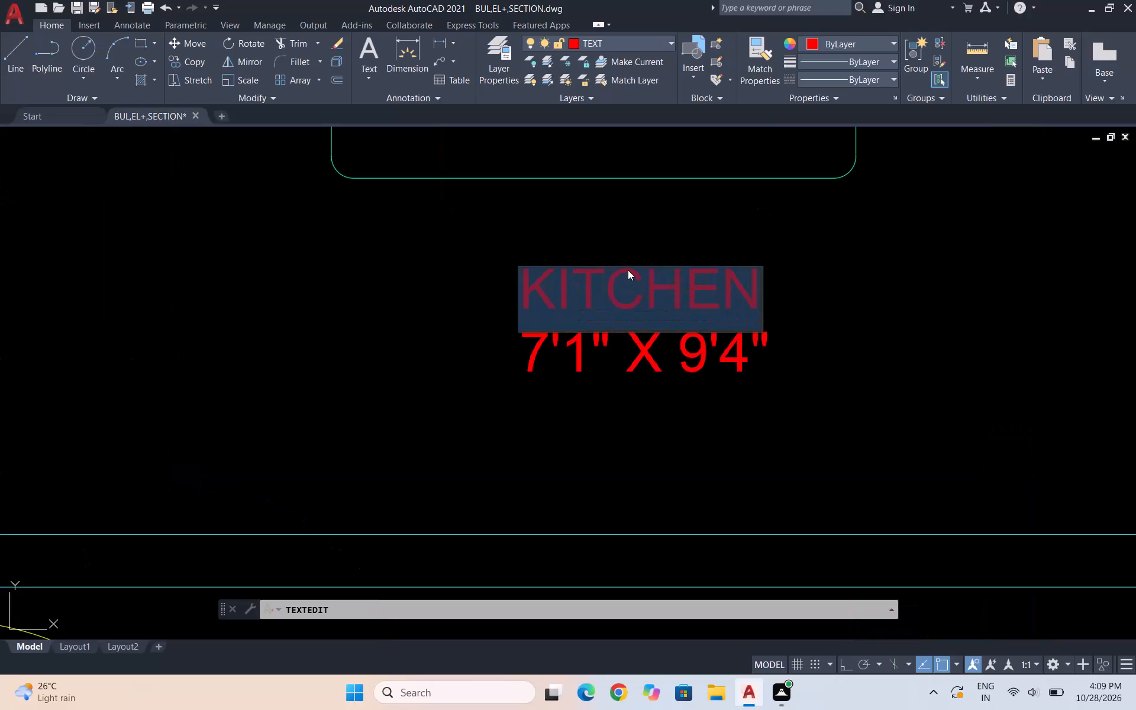
text(BEDROOM)
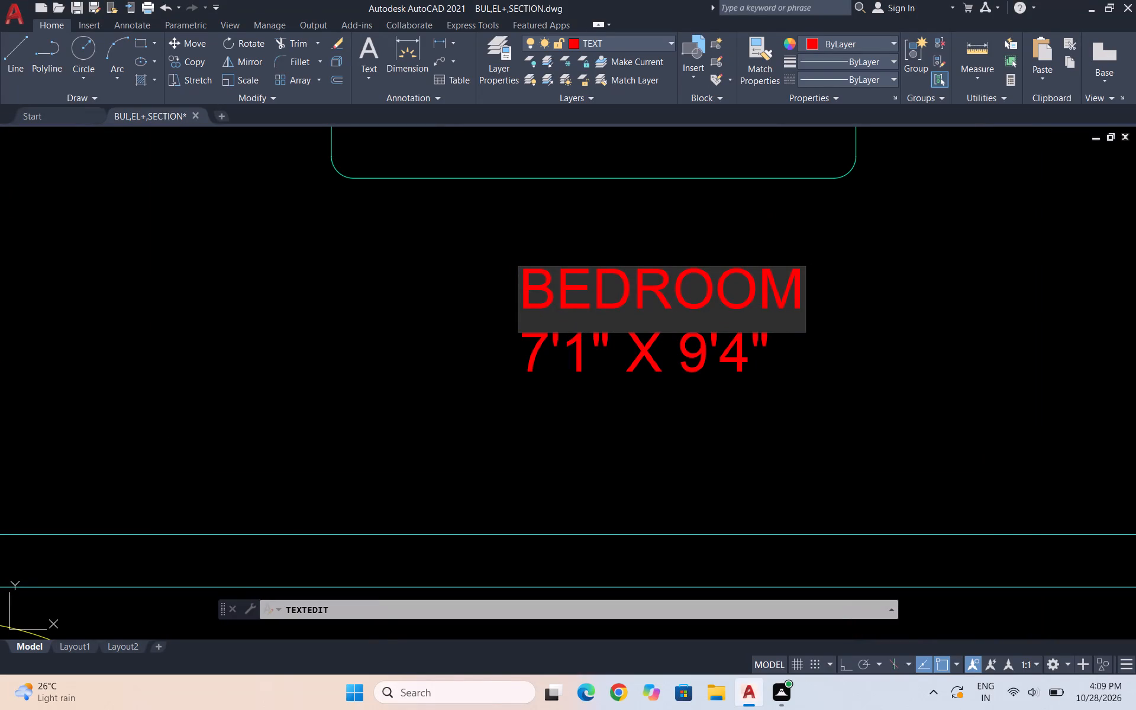
click(781, 379)
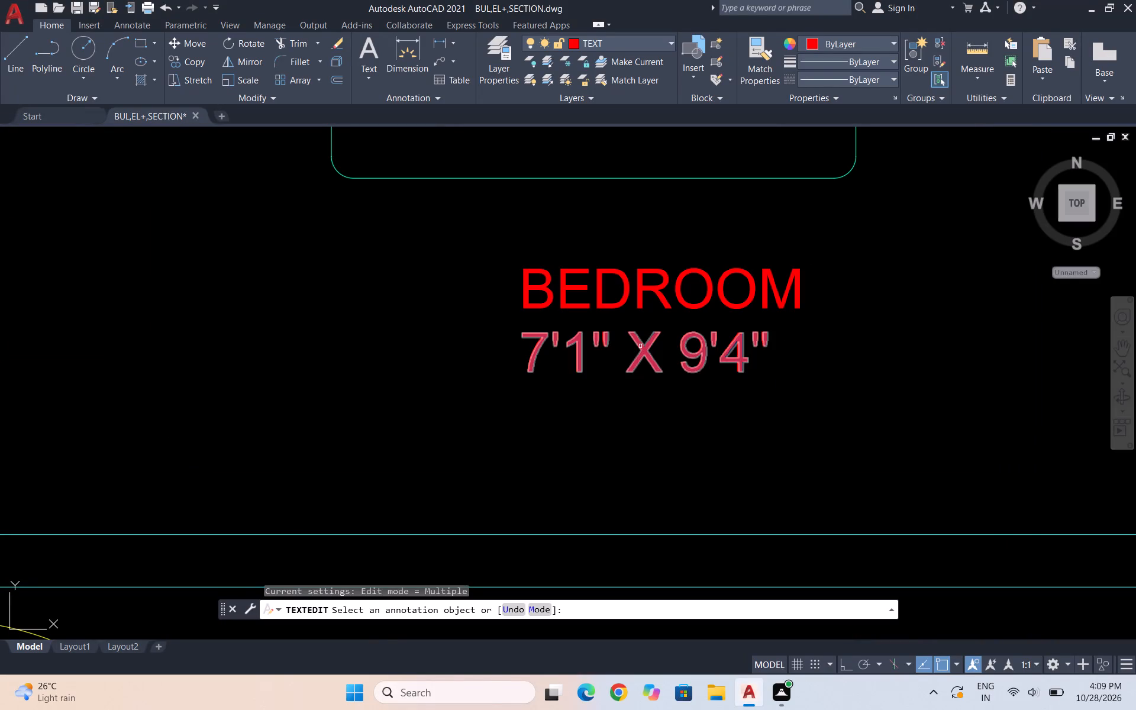
Set the first dimension in the BEDROOM label's size line to 12'0".
double_click(639, 346)
scroll(547, 349, up, 2)
click(547, 349)
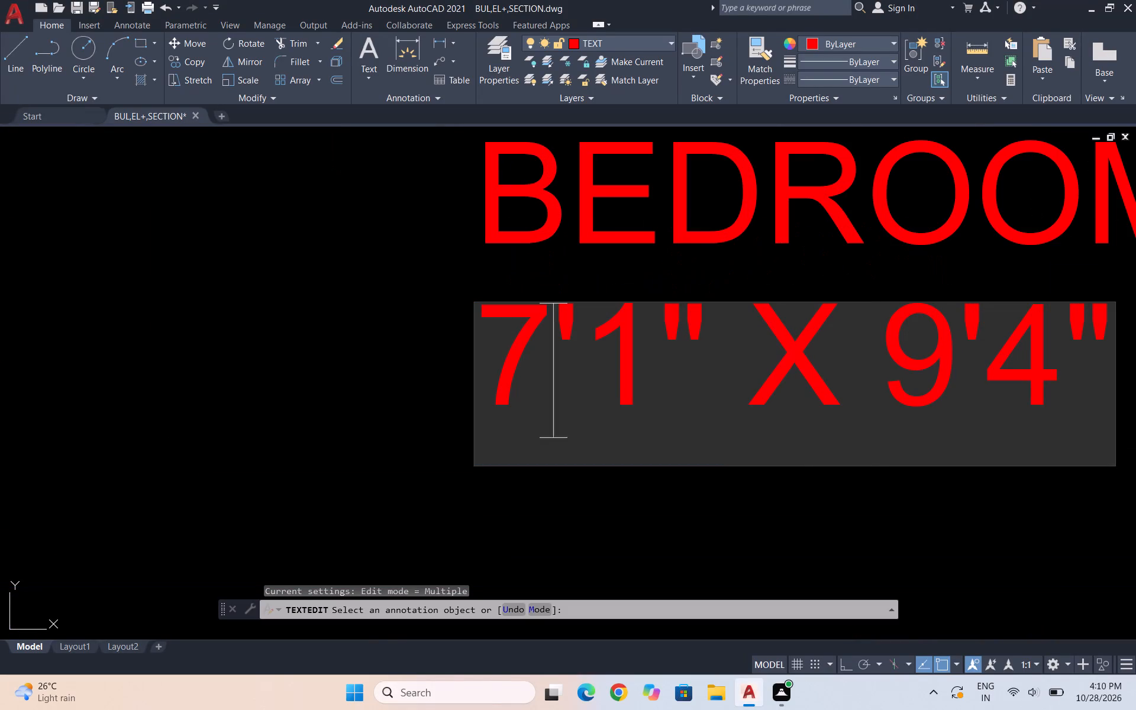
key(BackSpace)
text(12)
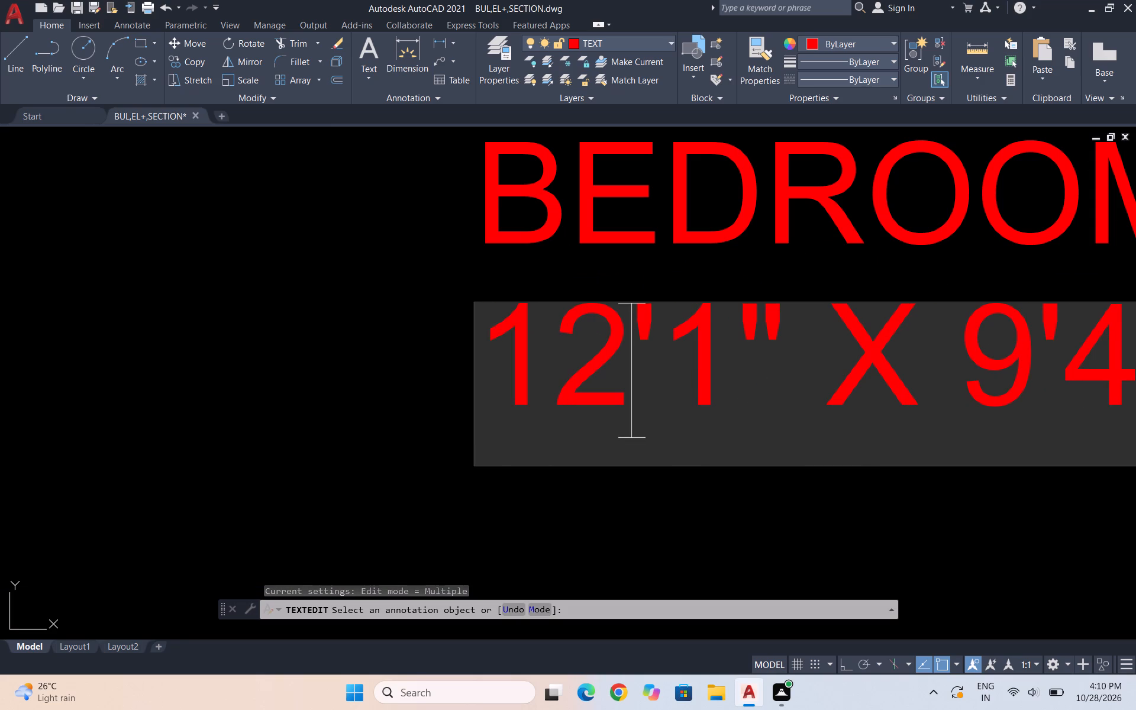
click(762, 362)
click(742, 351)
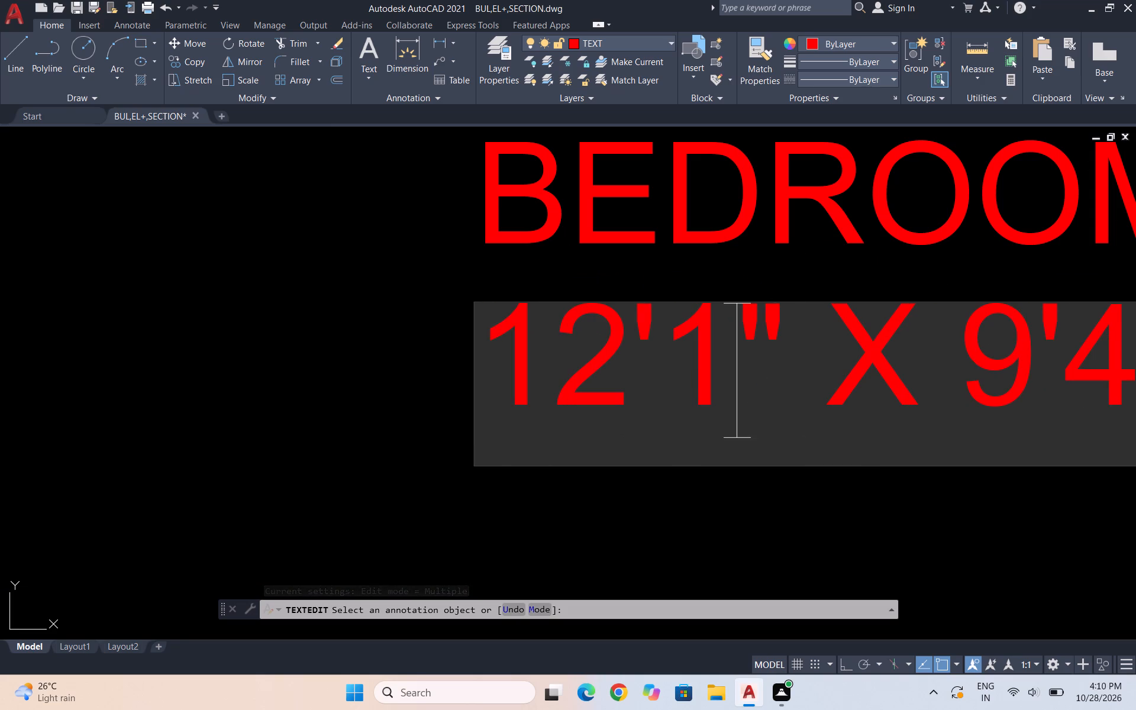
key(BackSpace)
key(0)
scroll(732, 346, down, 2)
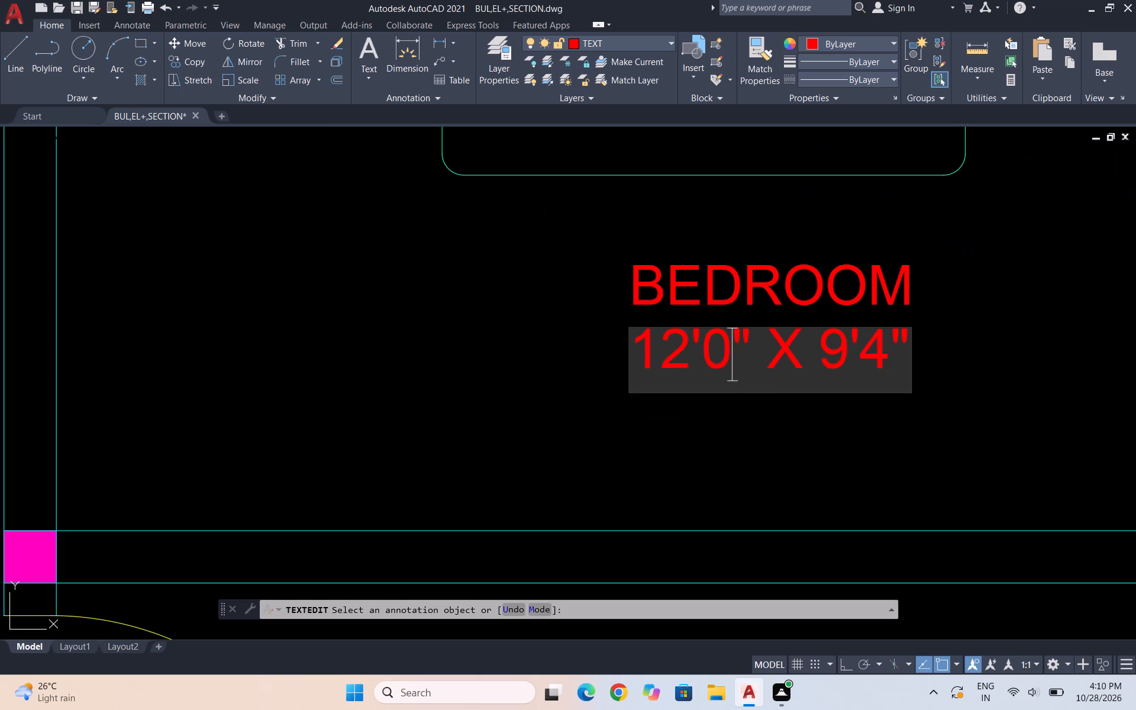
Set the second dimension in the BEDROOM label's size line to 10'8" and finish the text editing.
scroll(857, 334, up, 2)
click(836, 348)
key(BackSpace)
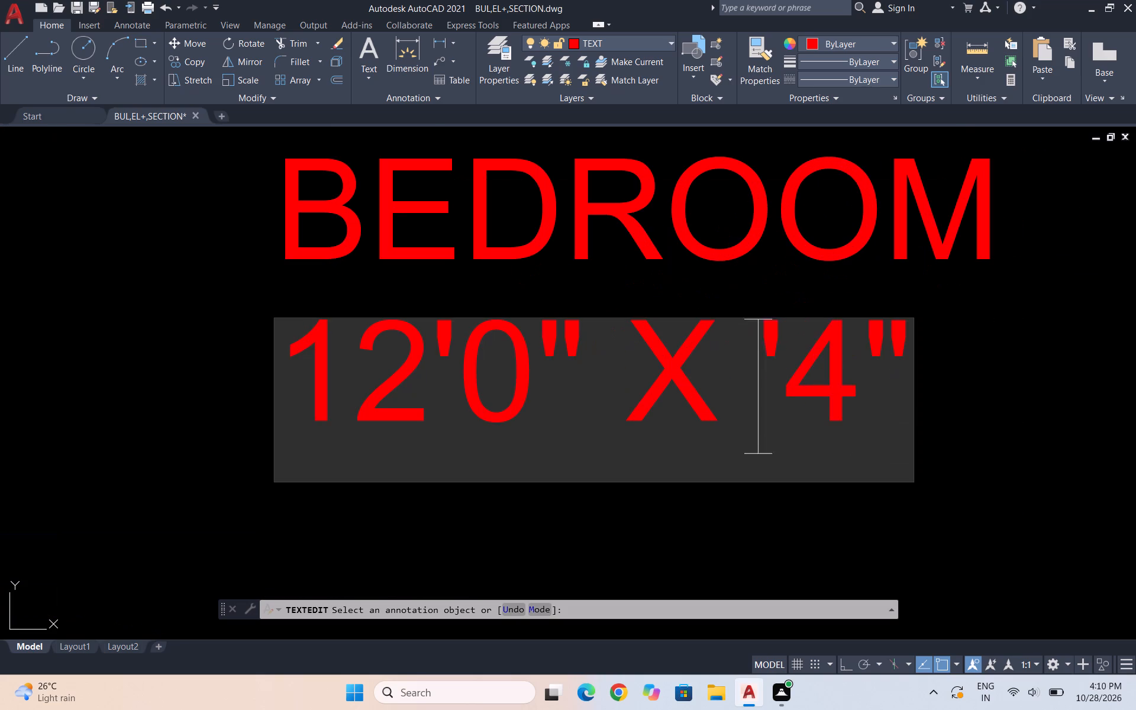
text(10)
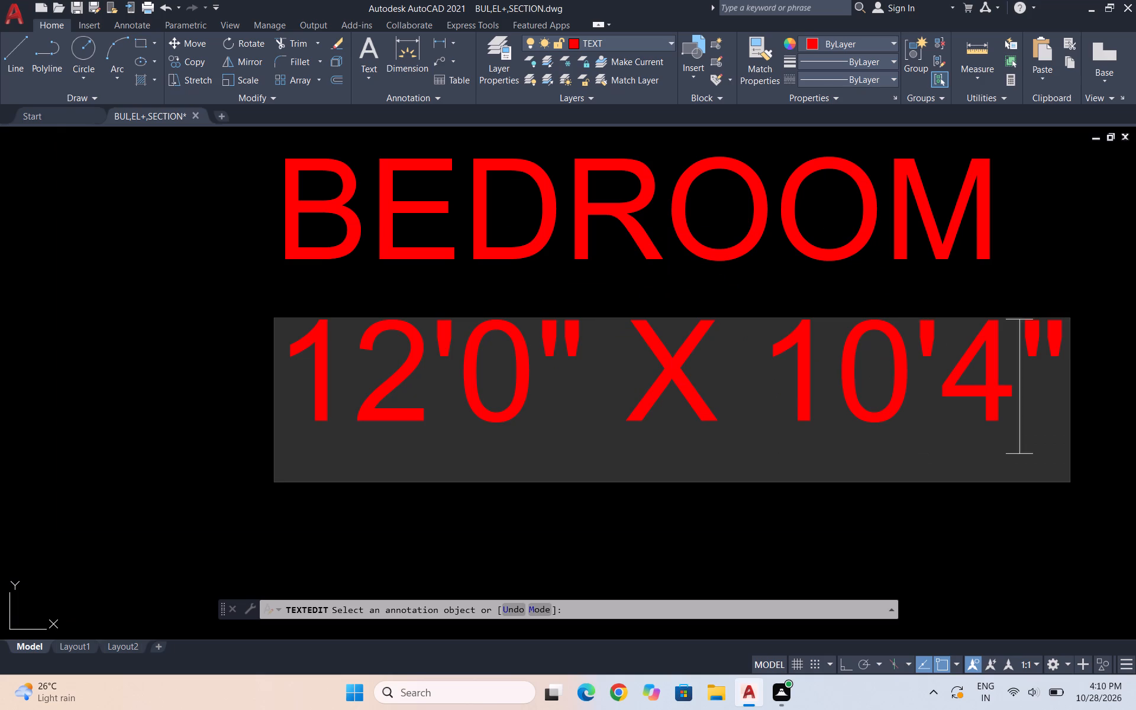
click(1025, 373)
key(BackSpace)
key(8)
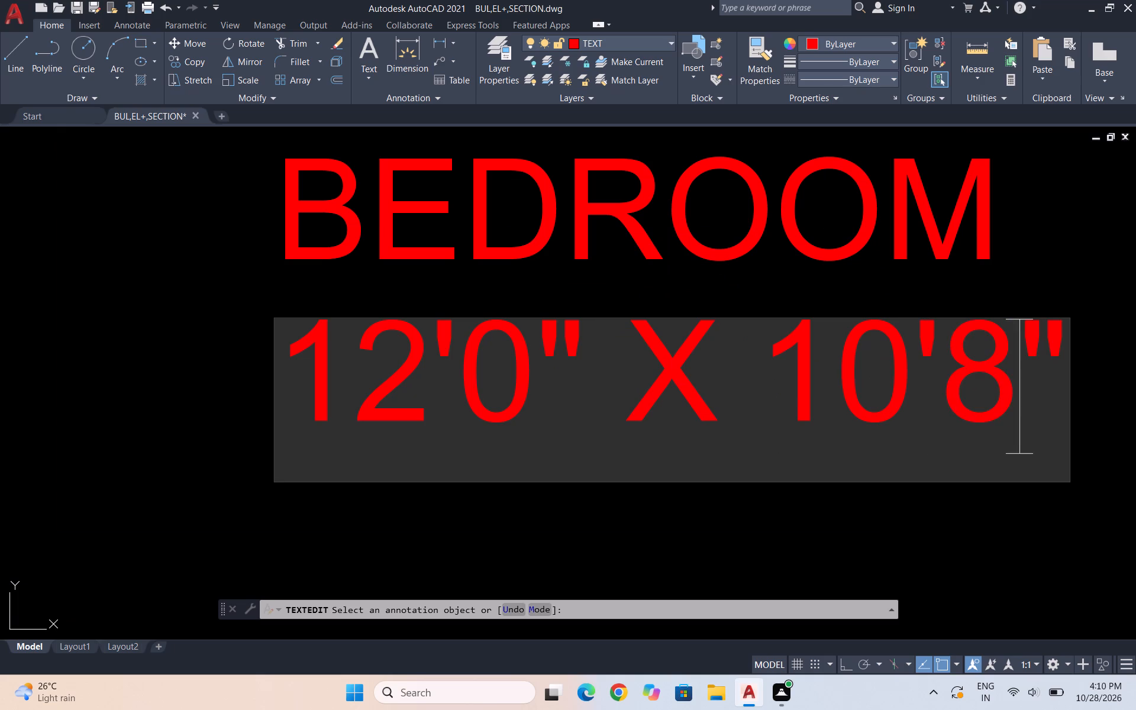
scroll(894, 427, down, 1)
click(838, 476)
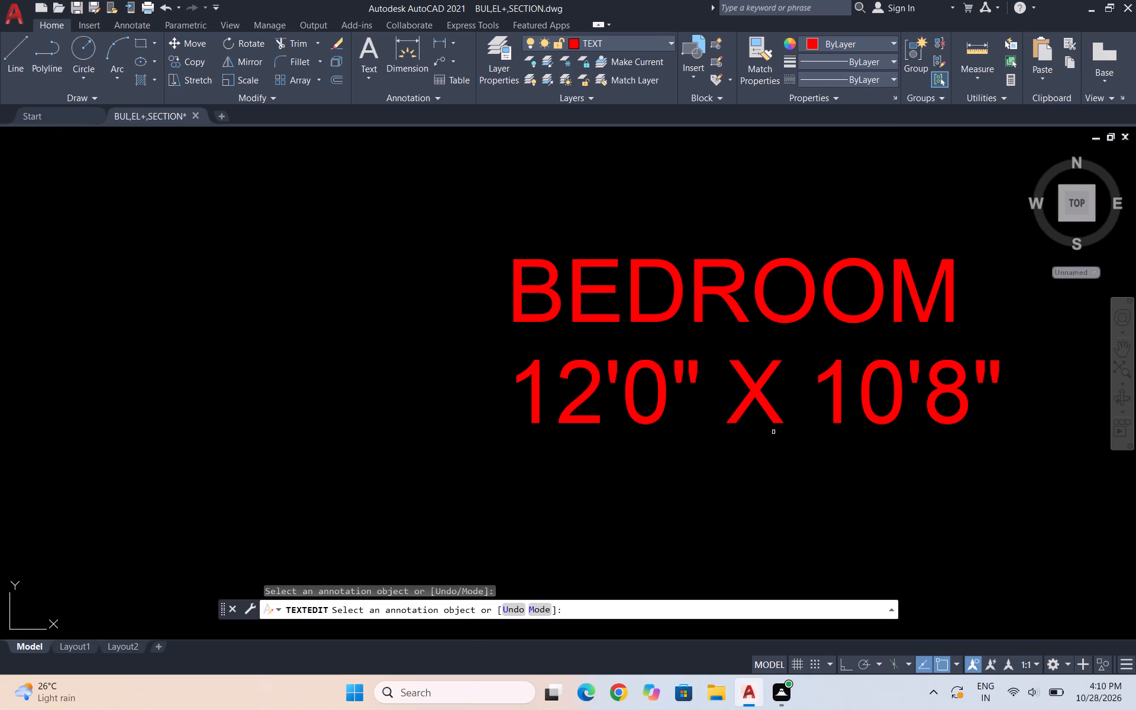
scroll(774, 386, down, 2)
key(Escape)
key(Escape)
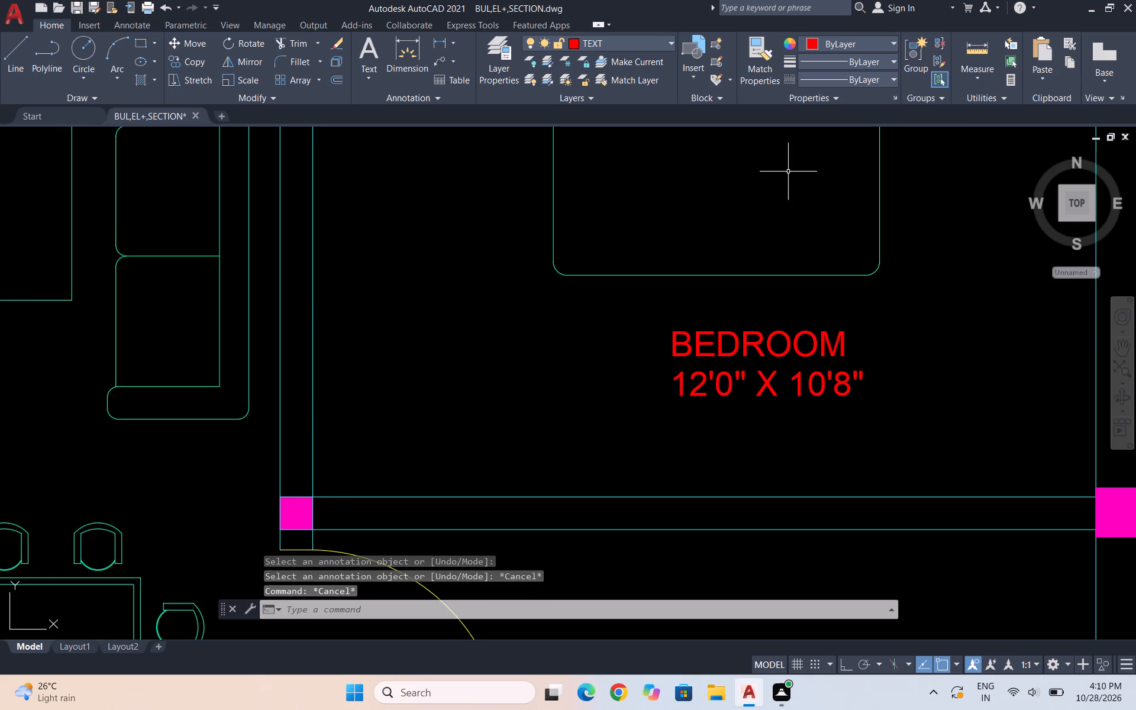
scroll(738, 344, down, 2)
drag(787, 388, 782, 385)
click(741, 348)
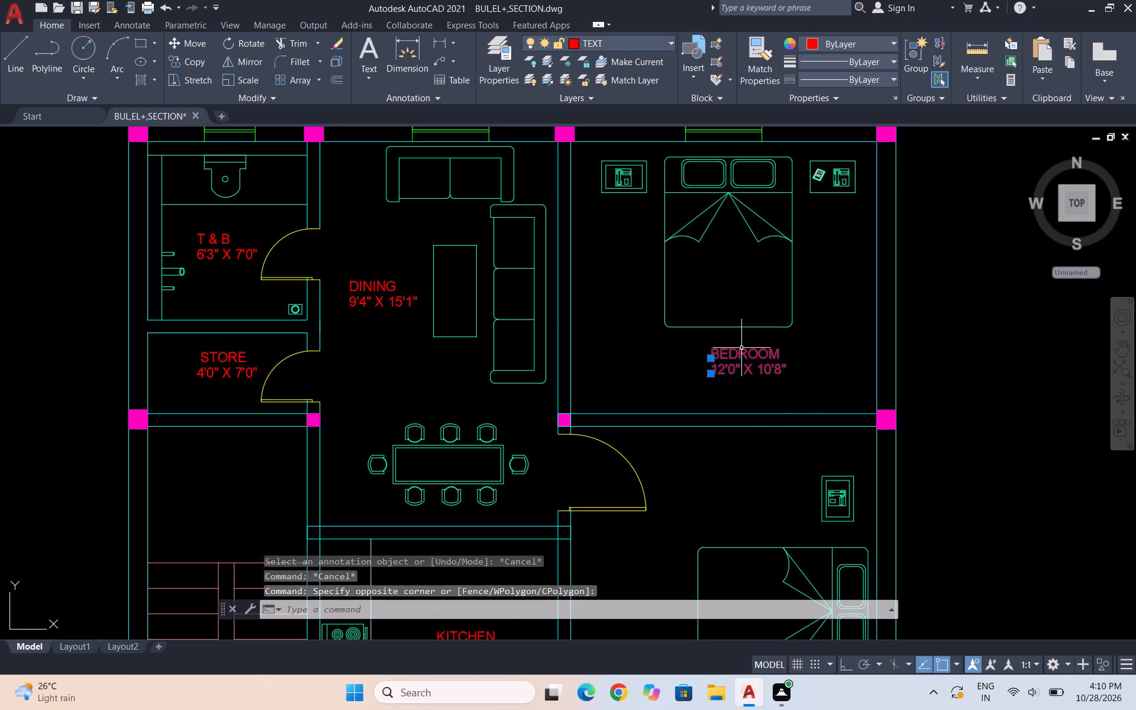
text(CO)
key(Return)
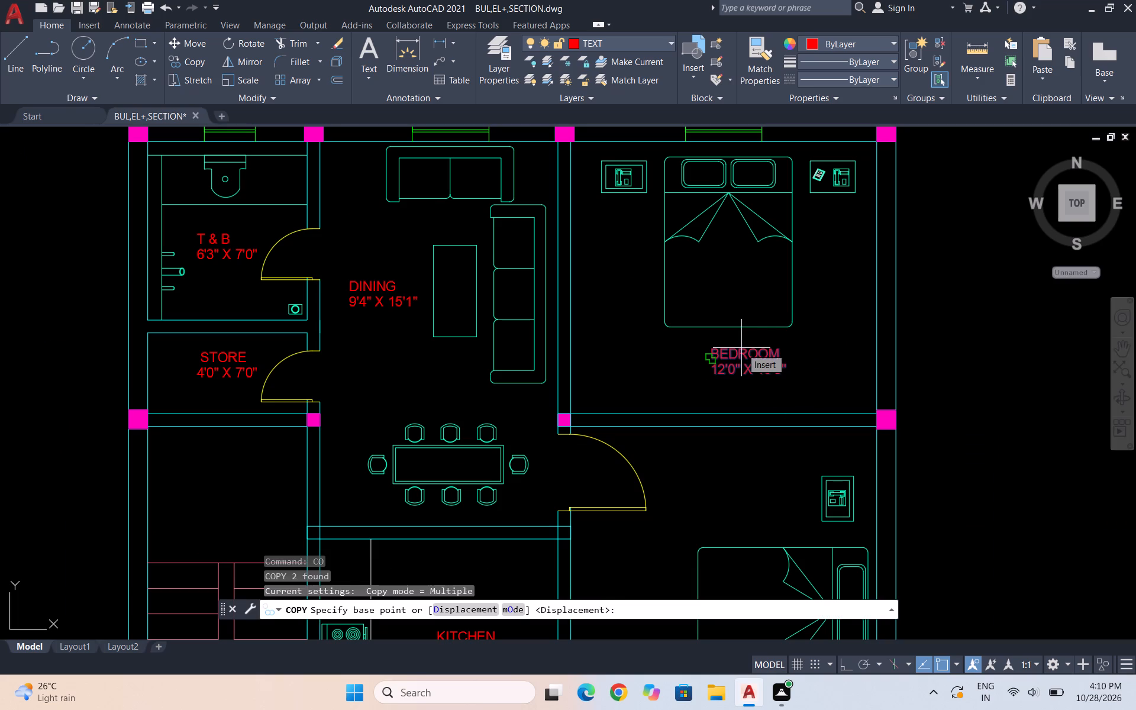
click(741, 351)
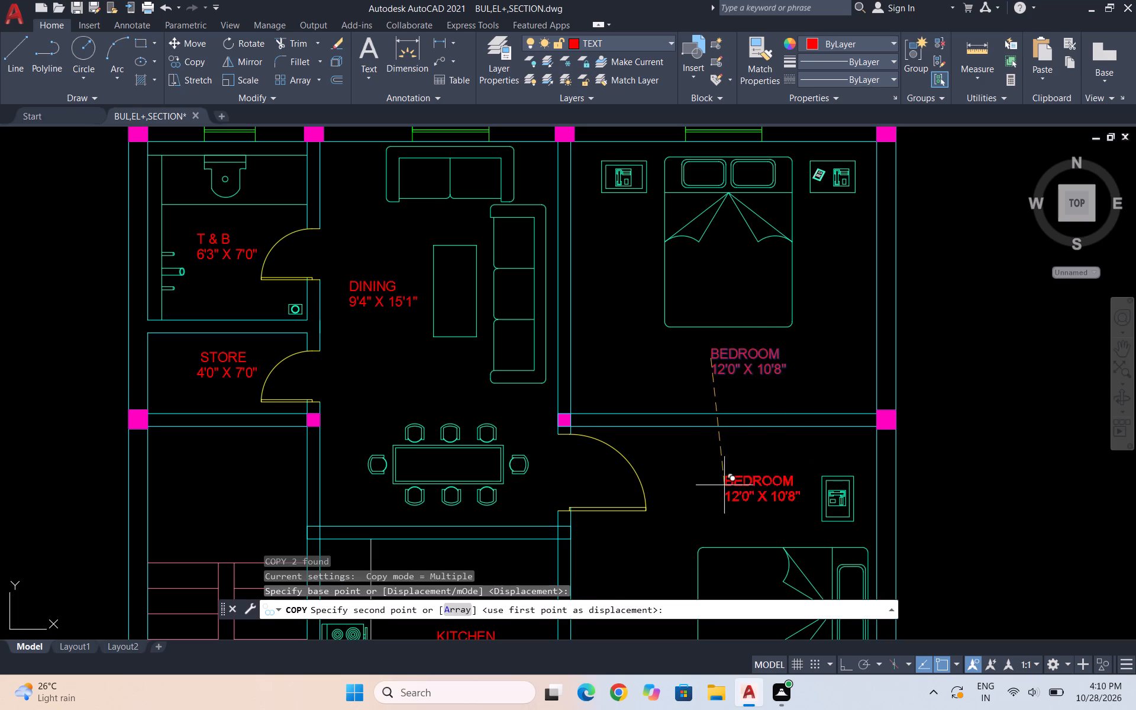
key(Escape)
Copy the two-line BEDROOM label straight down with Ortho on into the lower bedroom, just above its bed.
scroll(734, 405, down, 2)
scroll(757, 538, up, 1)
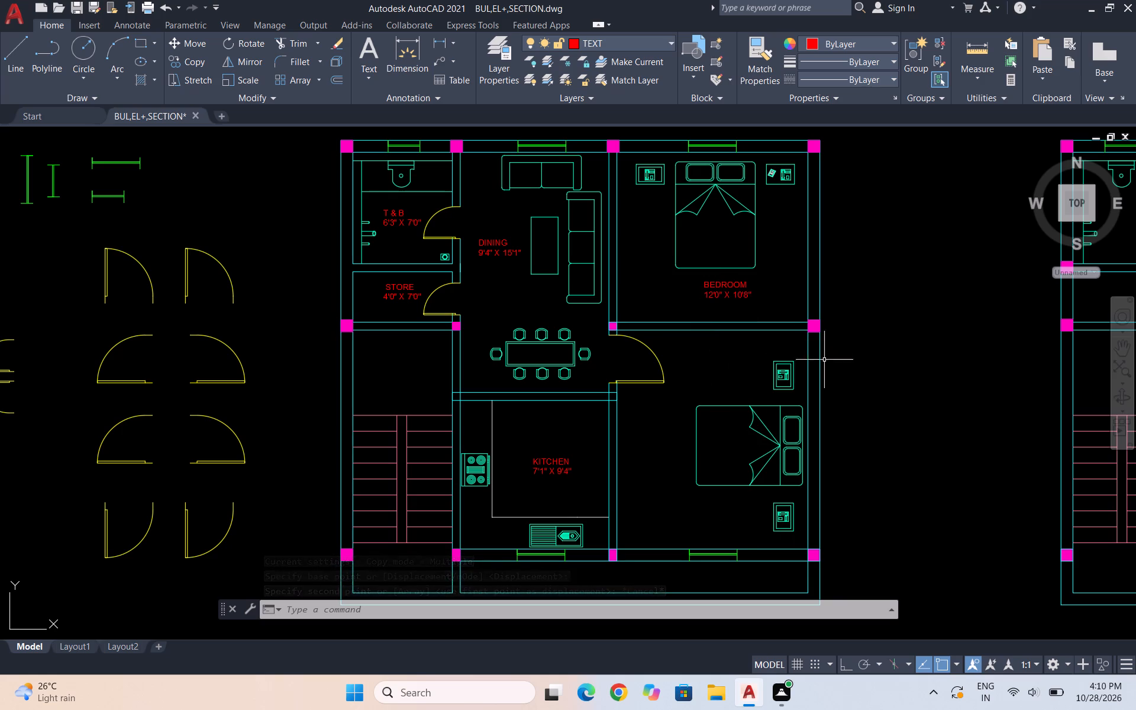
click(741, 308)
click(711, 279)
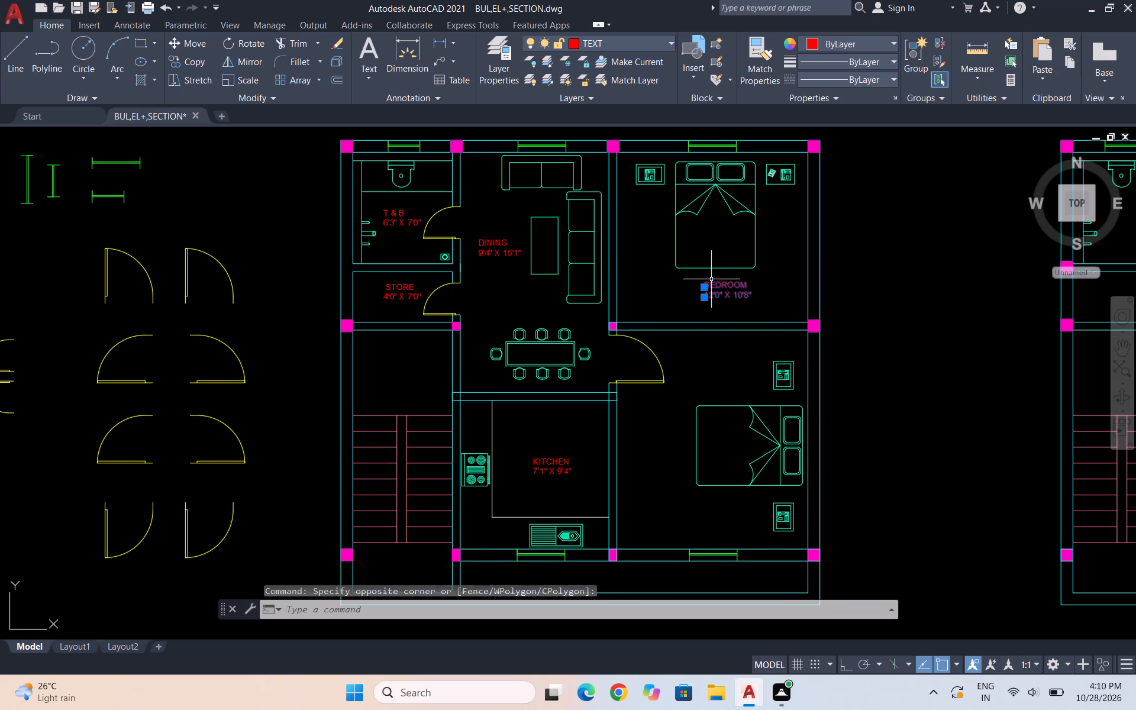
text(CO)
key(Return)
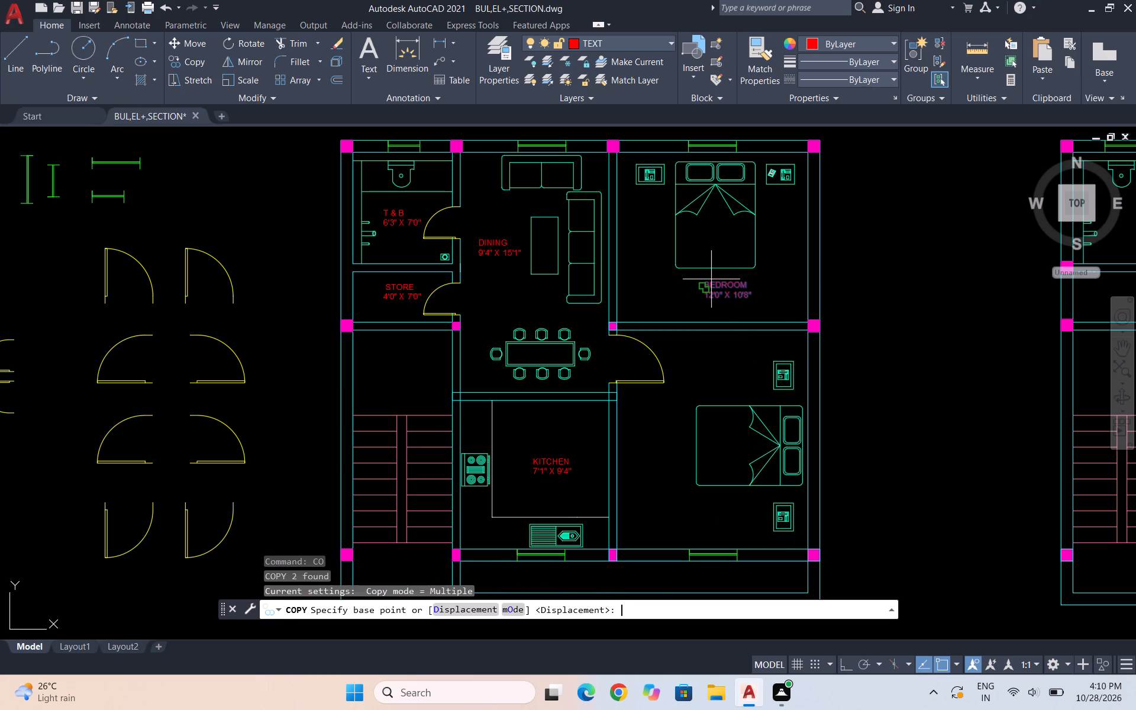
click(711, 279)
drag(730, 286, 734, 329)
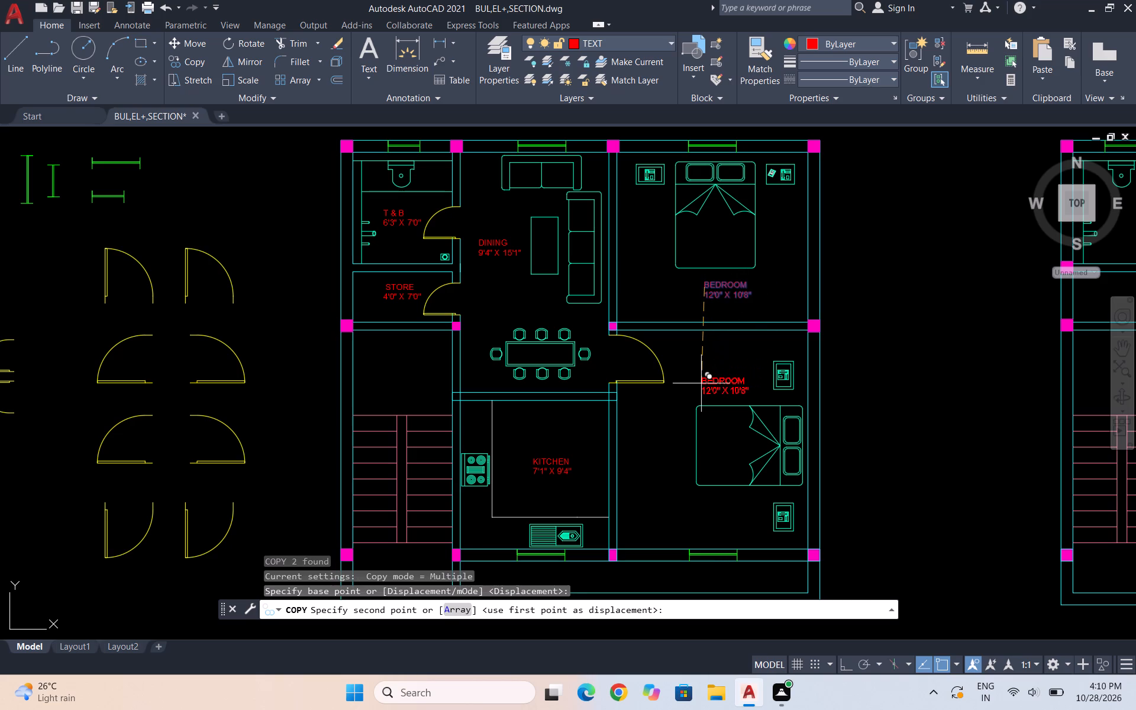
key(F8)
click(705, 370)
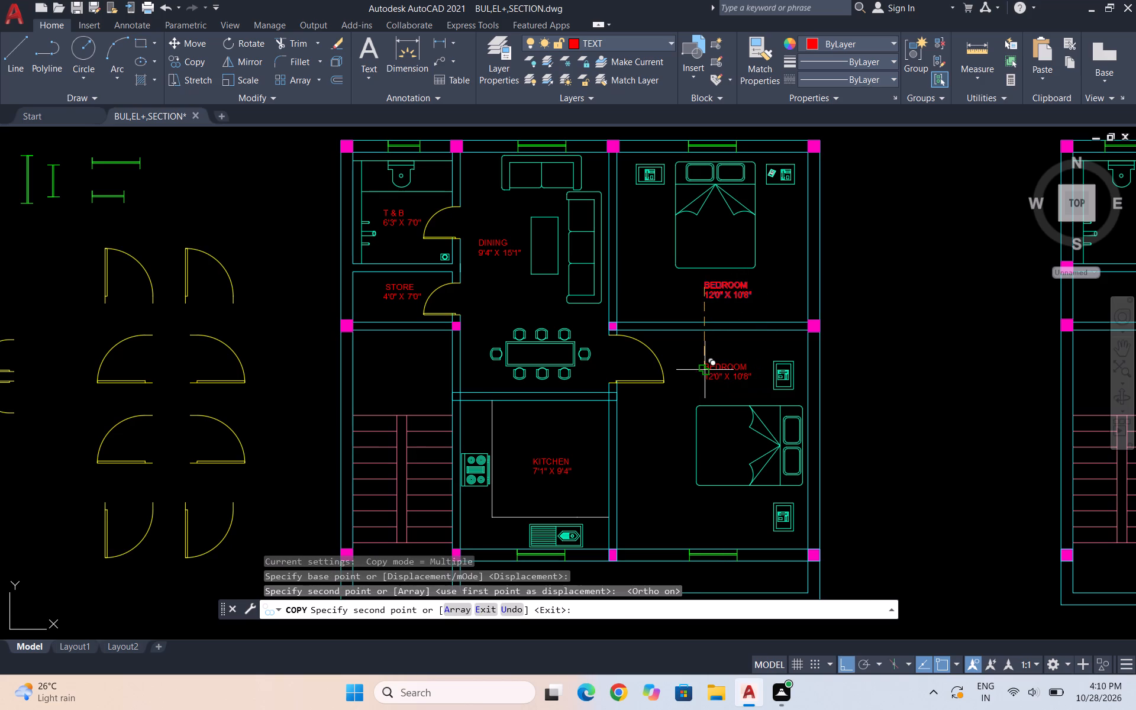
scroll(680, 346, down, 2)
key(Escape)
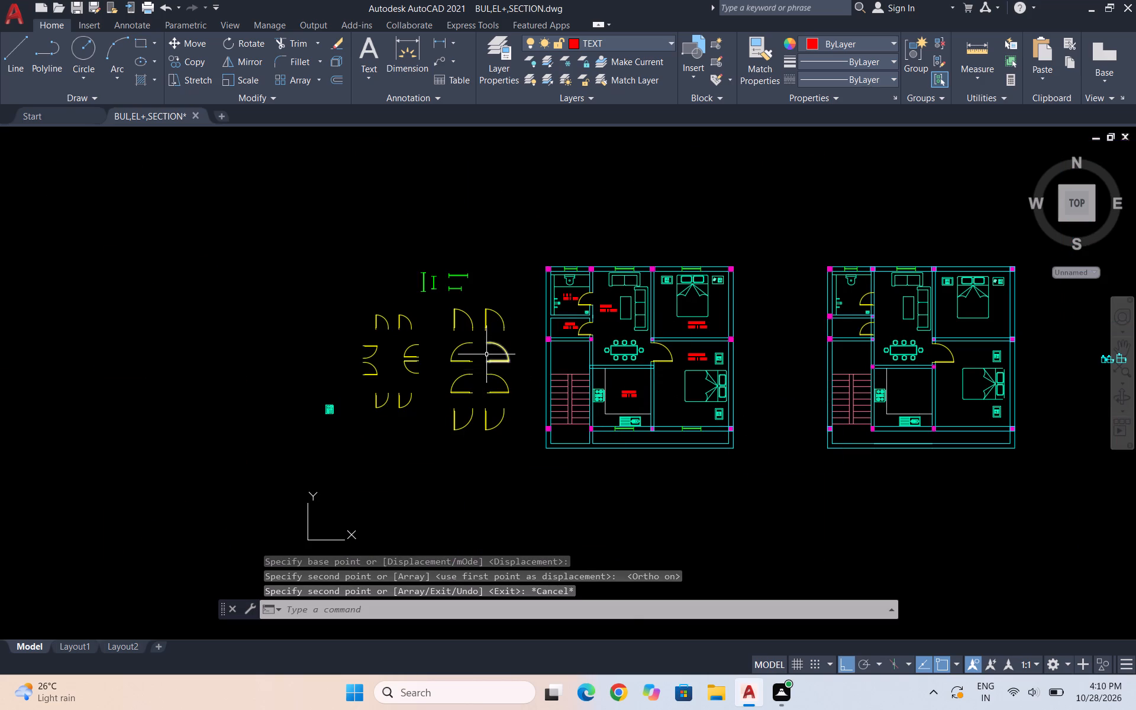
Copy the large upward-opening, left-hinged door from the loose door set into the labelled plan's lower bedroom front wall, just right of the kitchen-side column.
scroll(487, 317, up, 2)
drag(547, 364, 540, 353)
click(472, 280)
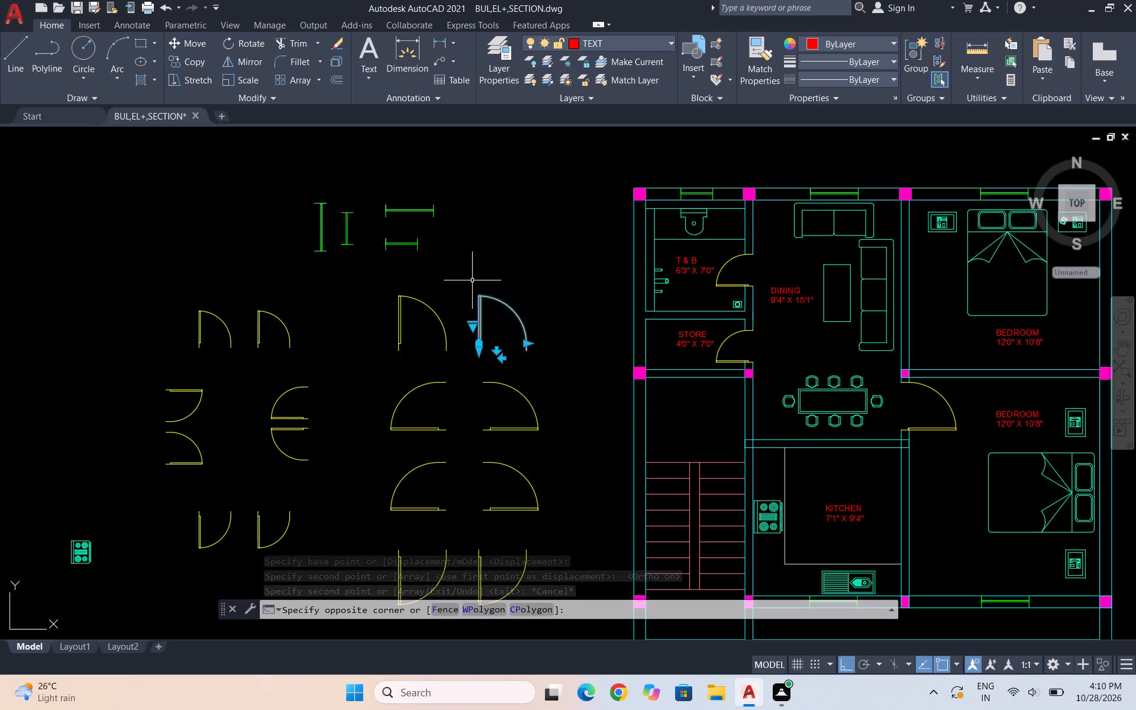
text(CO)
key(Return)
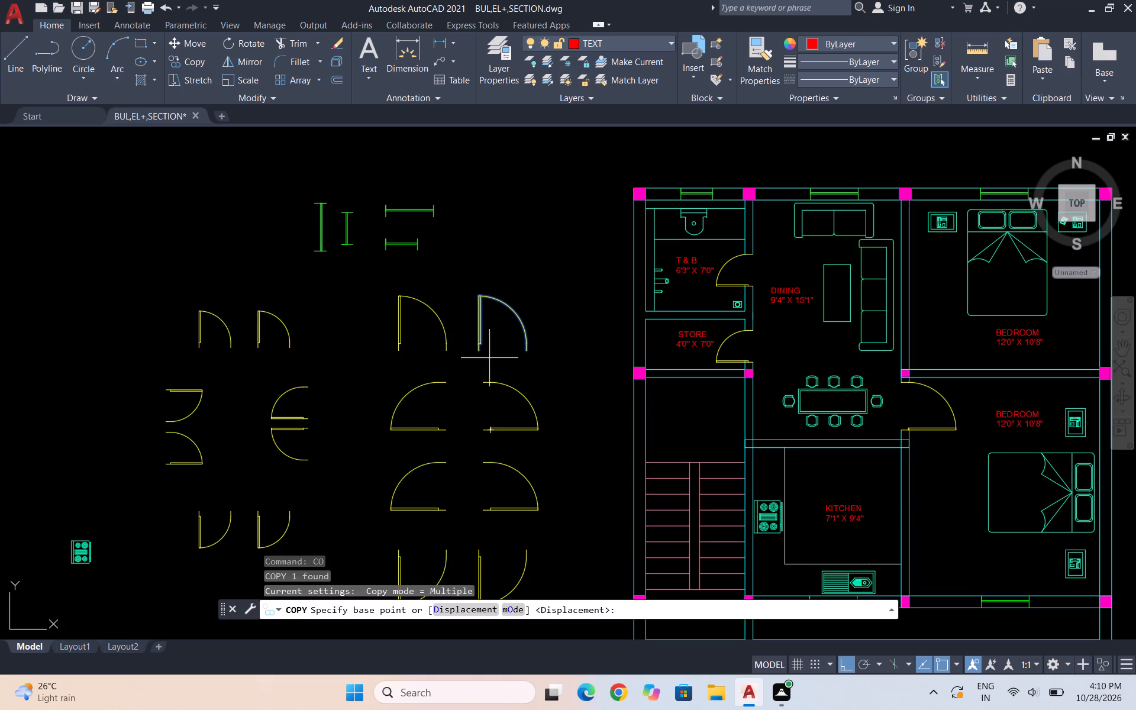
click(482, 348)
scroll(417, 328, down, 2)
scroll(611, 438, up, 2)
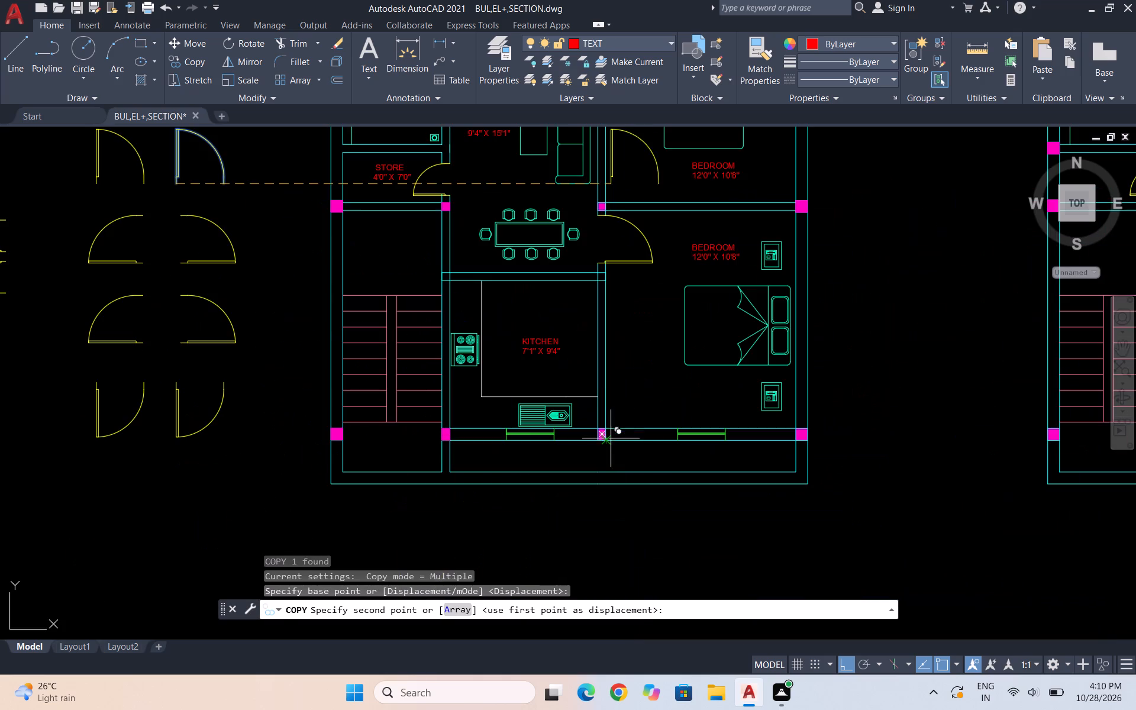
scroll(639, 435, up, 1)
click(608, 443)
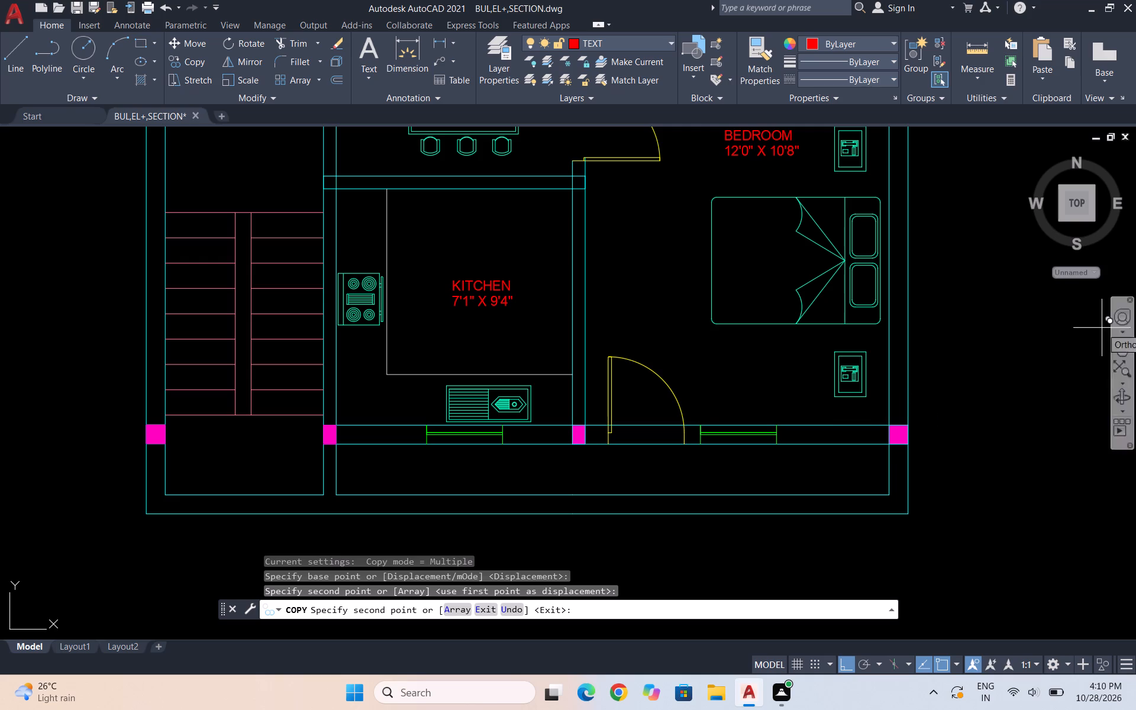
key(Escape)
Move the dining table and its eight chairs about 1'-10" straight left in the labelled plan's dining area, away from the bedroom door.
scroll(872, 460, down, 1)
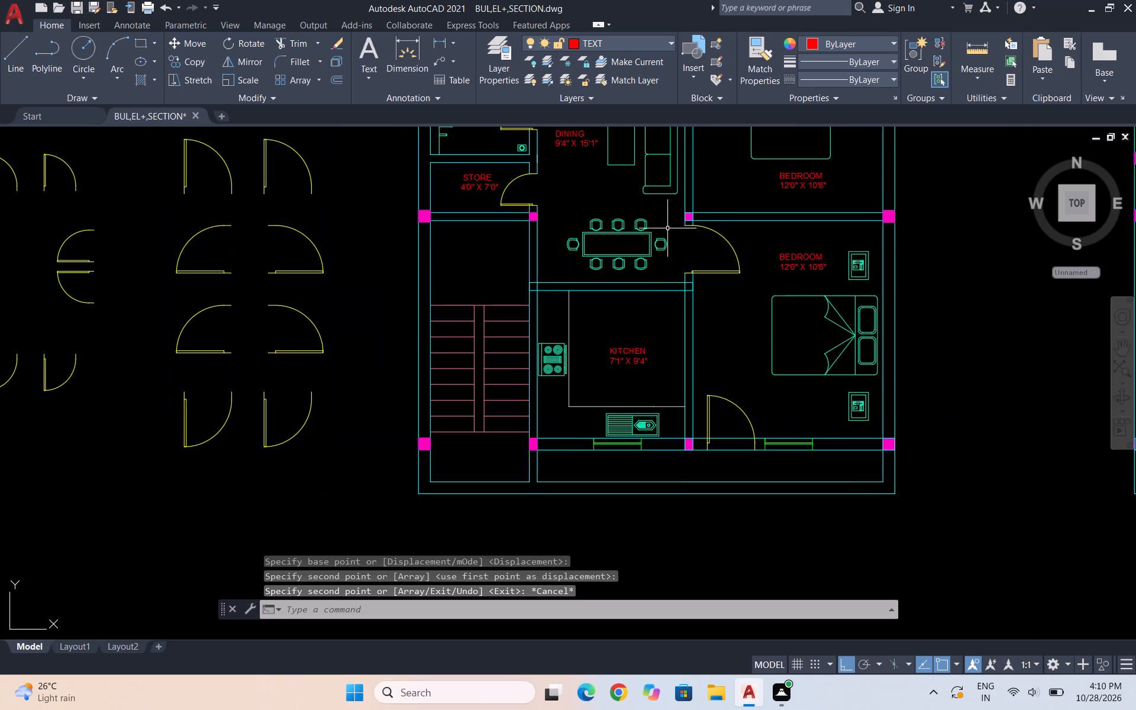
scroll(667, 228, up, 2)
scroll(664, 337, up, 1)
click(692, 351)
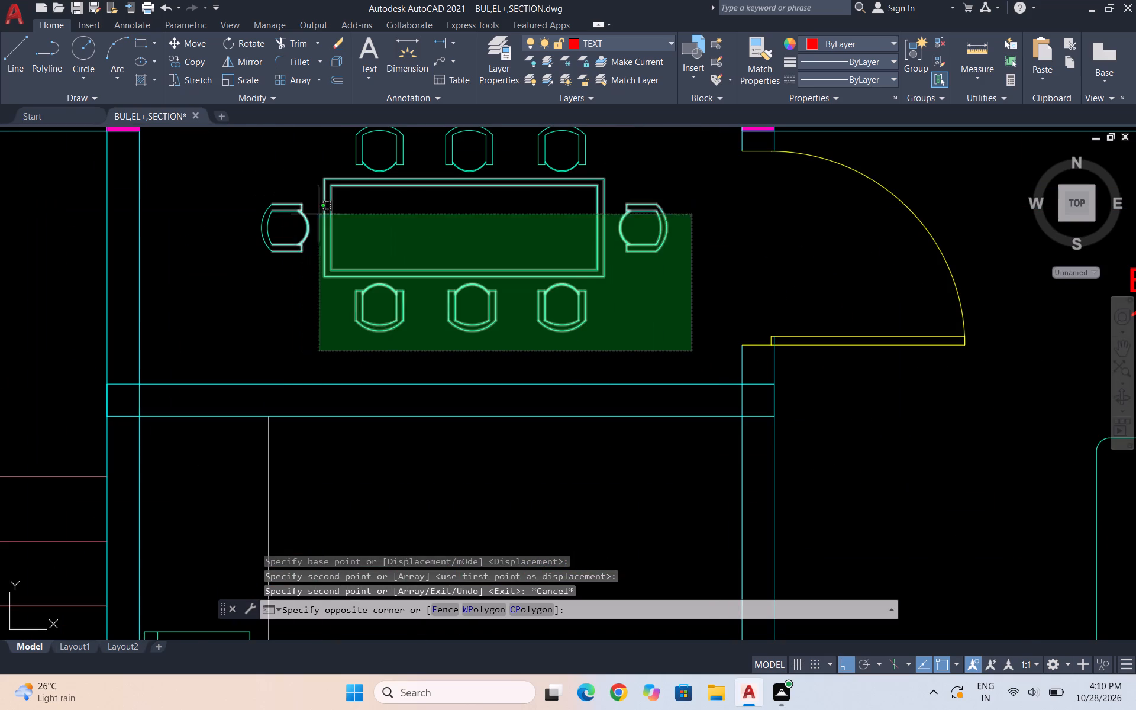
scroll(273, 220, down, 2)
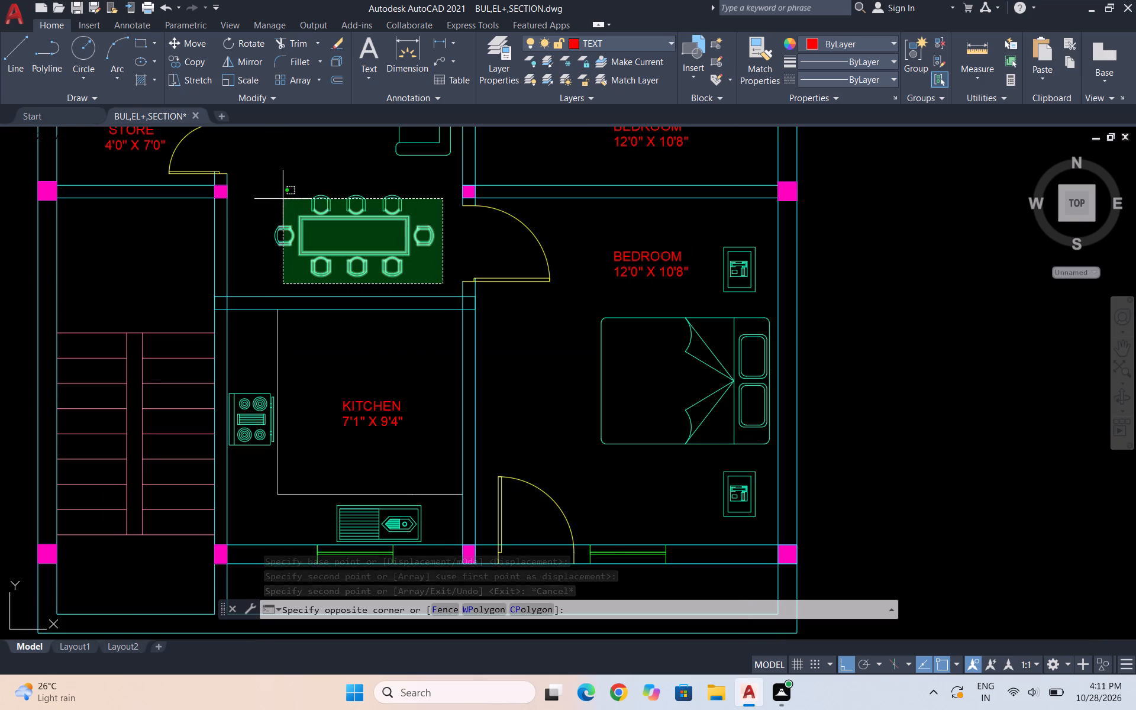
click(270, 177)
key(m)
key(Return)
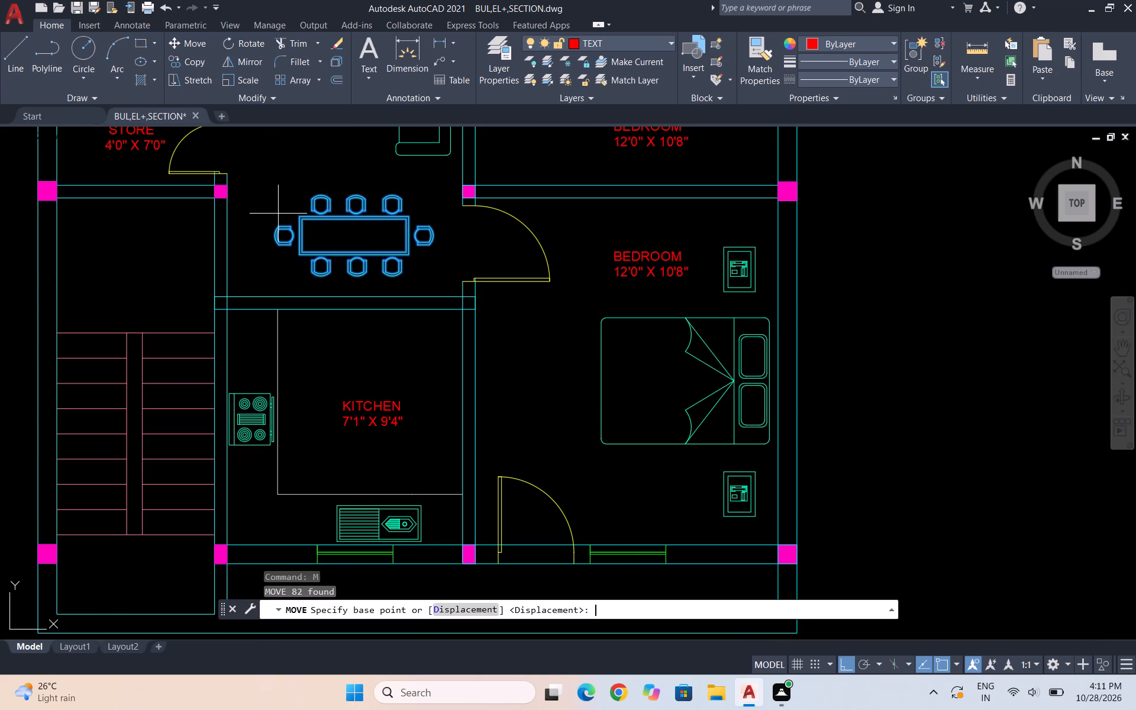
click(379, 230)
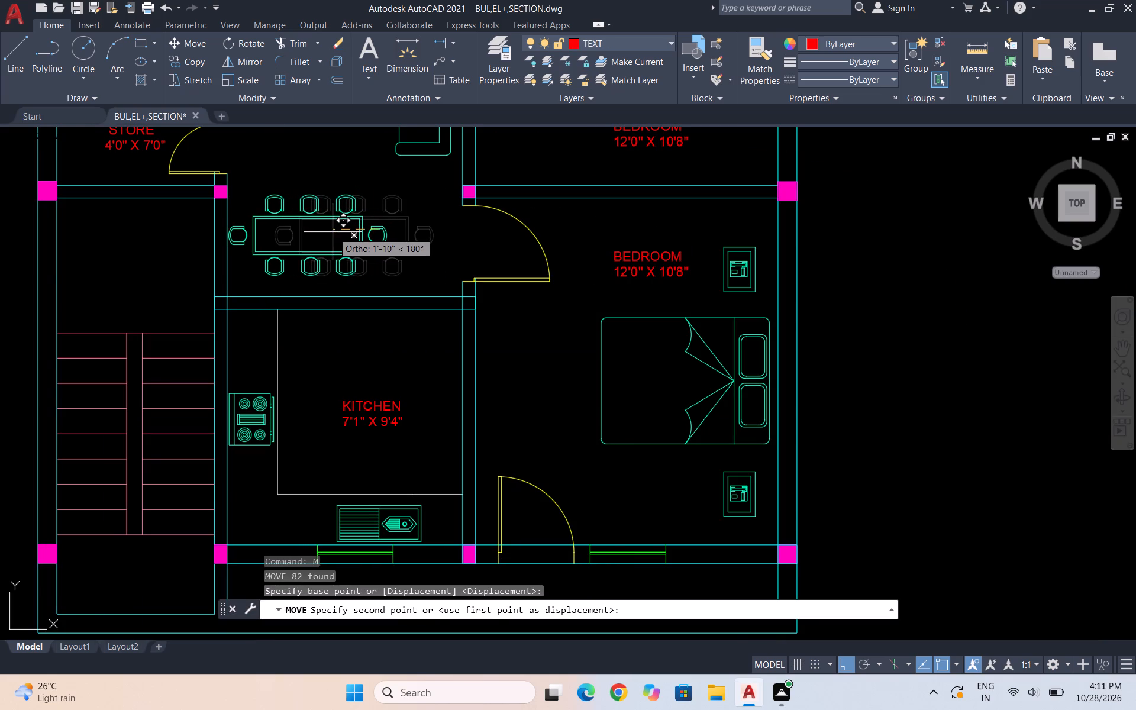
click(334, 232)
key(Escape)
Rotate the upper right-curving large door with a horizontal leaf in the loose door set by 270° with Ortho on.
scroll(439, 285, down, 2)
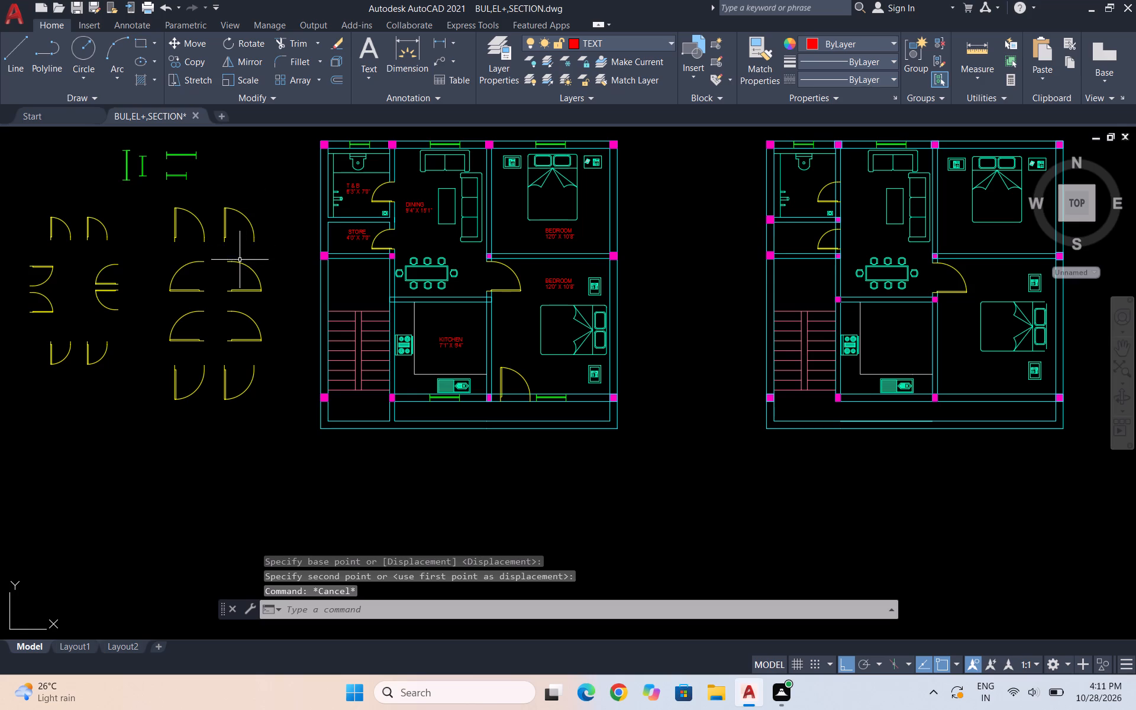
scroll(217, 272, up, 1)
scroll(252, 412, down, 1)
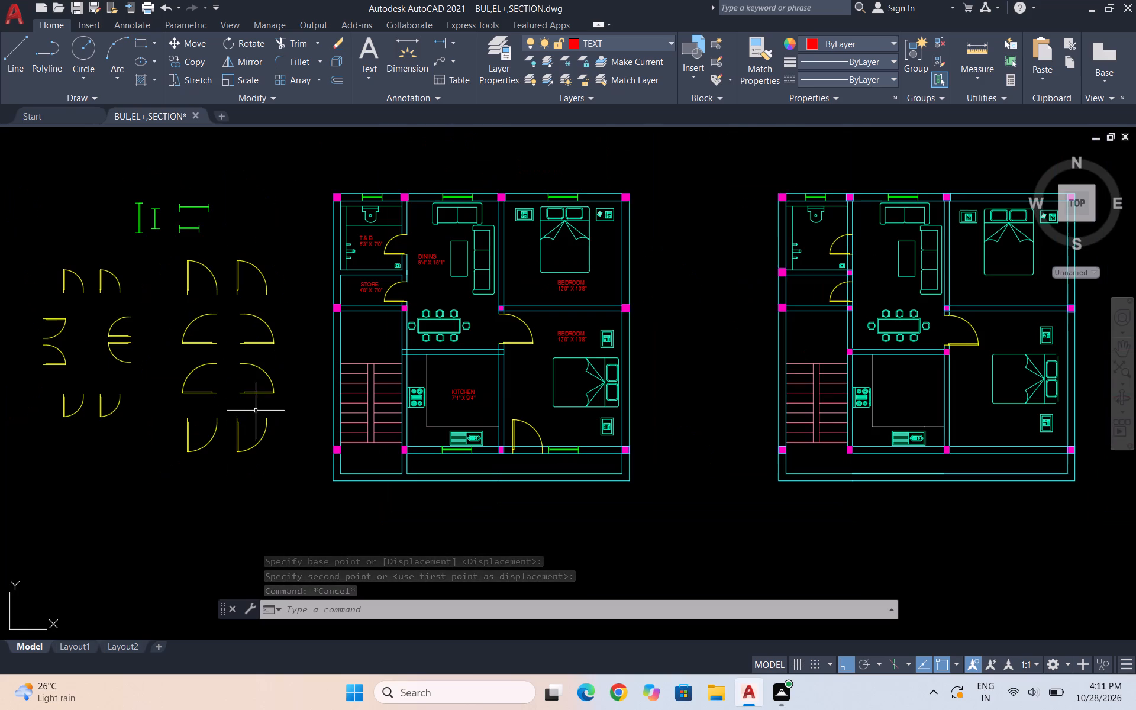
scroll(230, 441, up, 1)
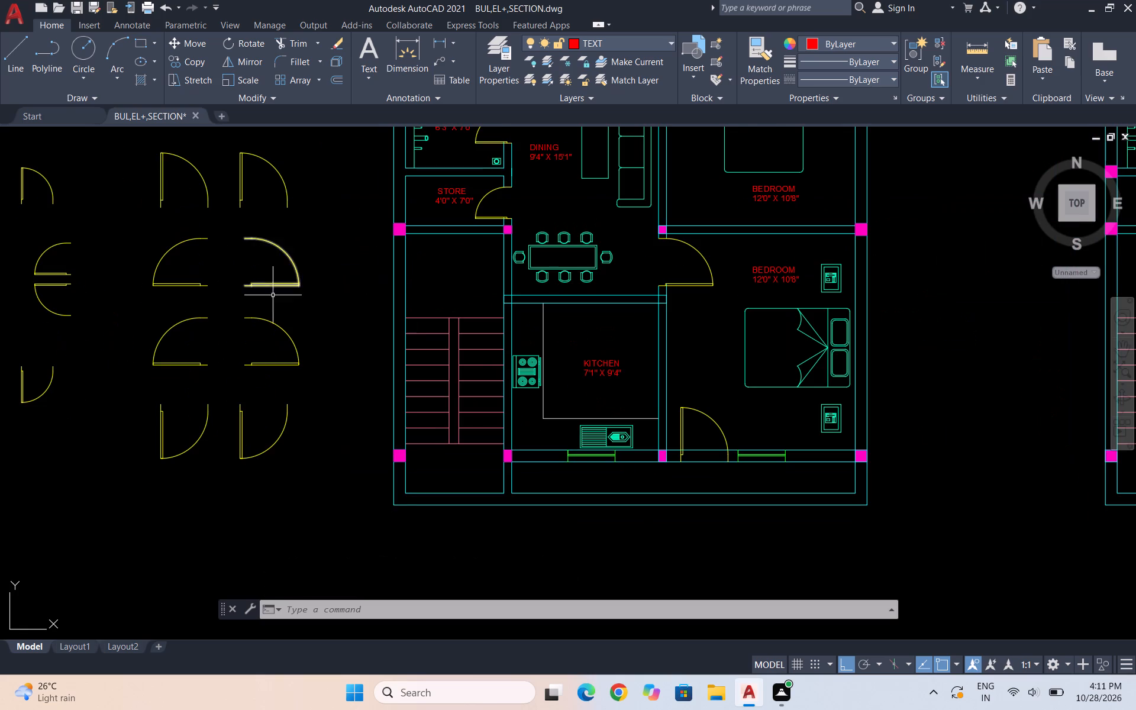
click(301, 300)
click(236, 230)
text(RO)
key(Return)
drag(313, 282, 313, 290)
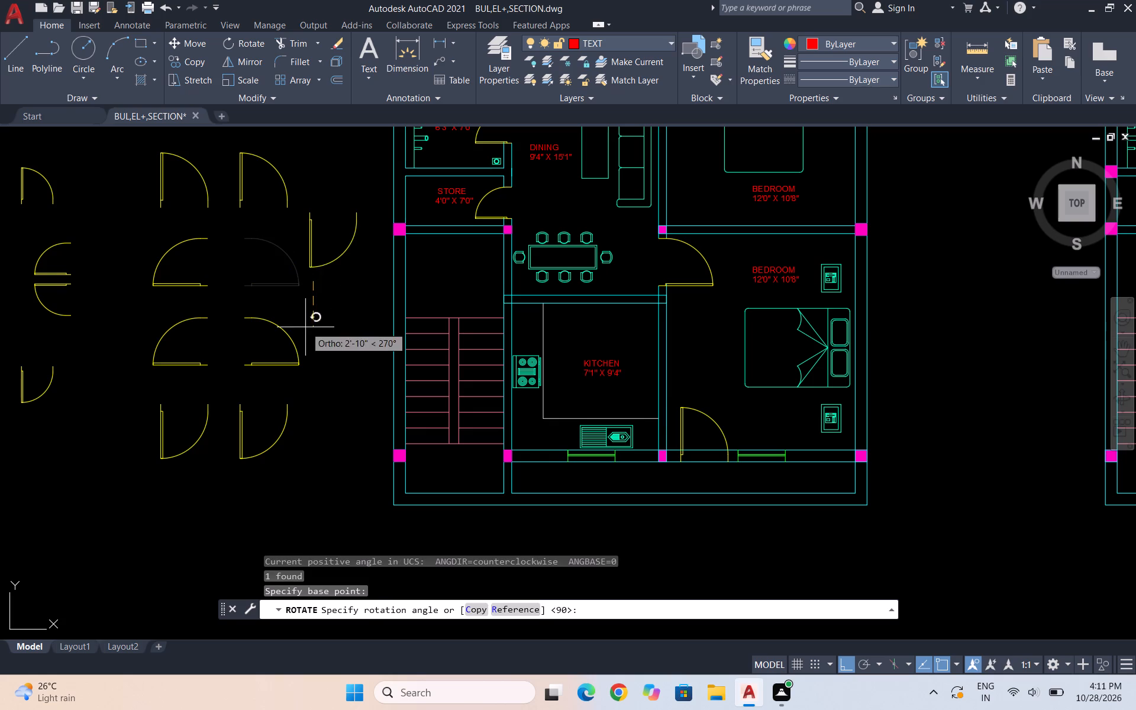
click(307, 328)
key(Escape)
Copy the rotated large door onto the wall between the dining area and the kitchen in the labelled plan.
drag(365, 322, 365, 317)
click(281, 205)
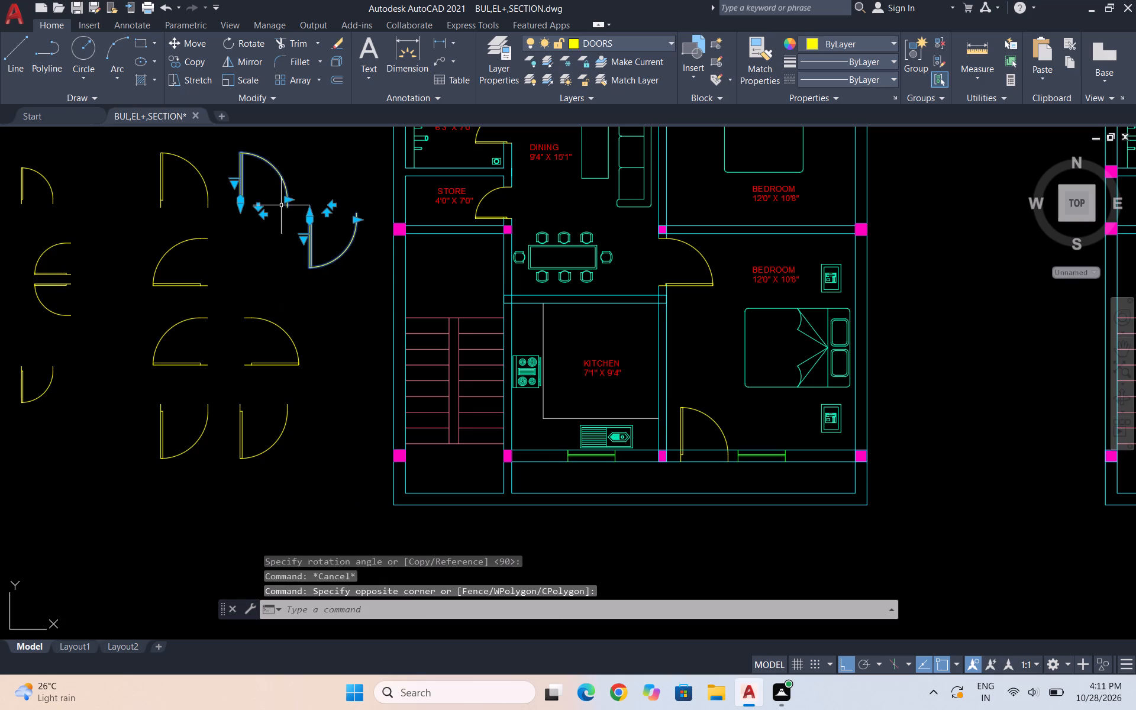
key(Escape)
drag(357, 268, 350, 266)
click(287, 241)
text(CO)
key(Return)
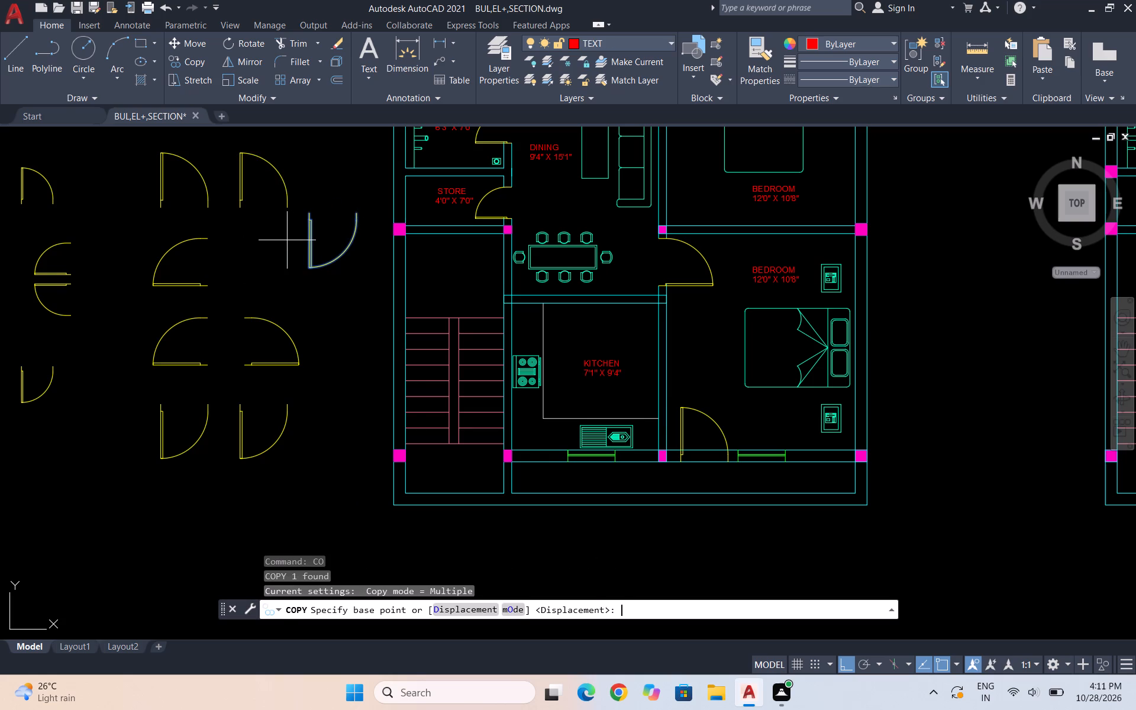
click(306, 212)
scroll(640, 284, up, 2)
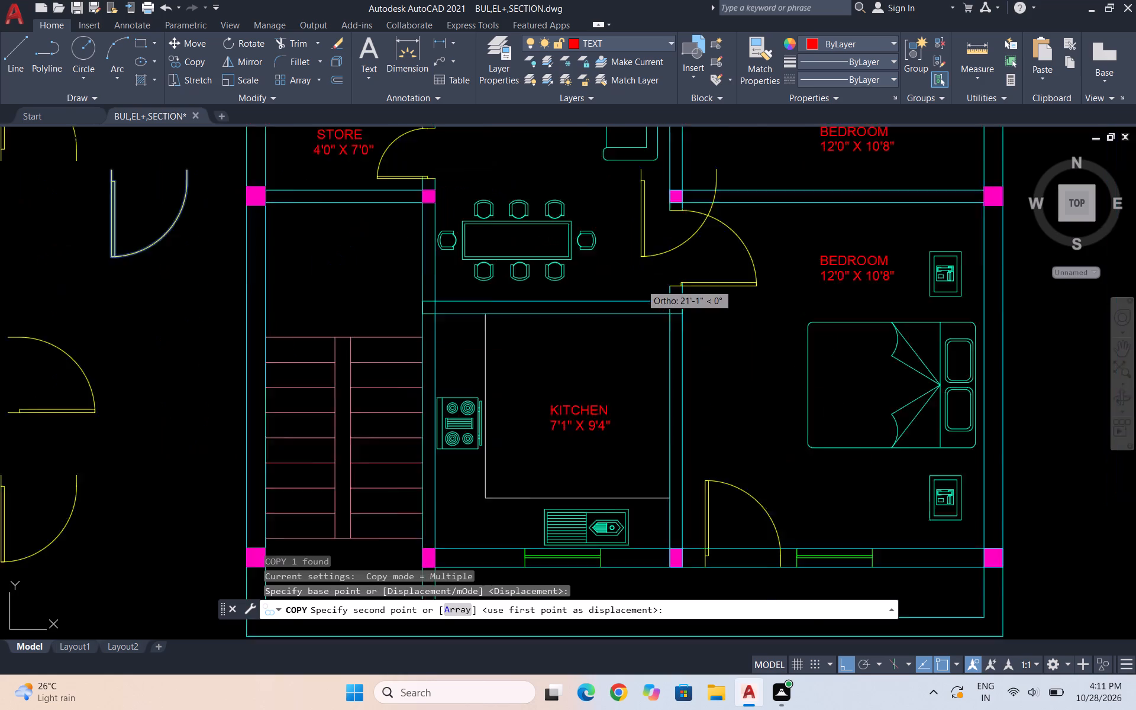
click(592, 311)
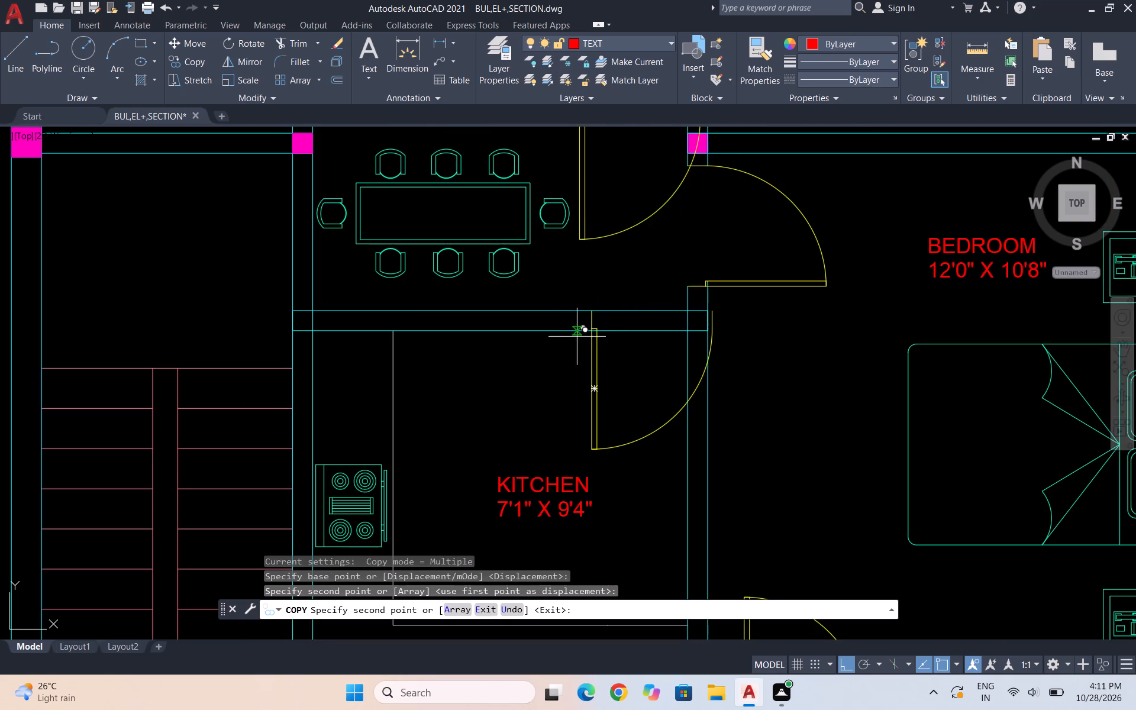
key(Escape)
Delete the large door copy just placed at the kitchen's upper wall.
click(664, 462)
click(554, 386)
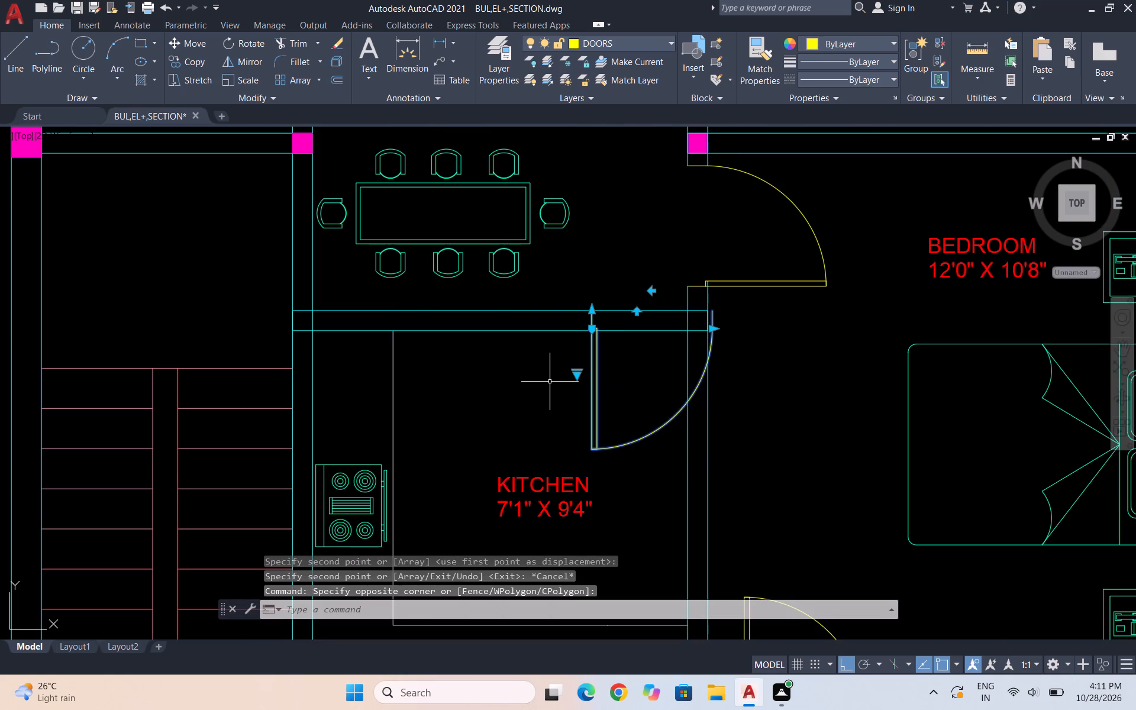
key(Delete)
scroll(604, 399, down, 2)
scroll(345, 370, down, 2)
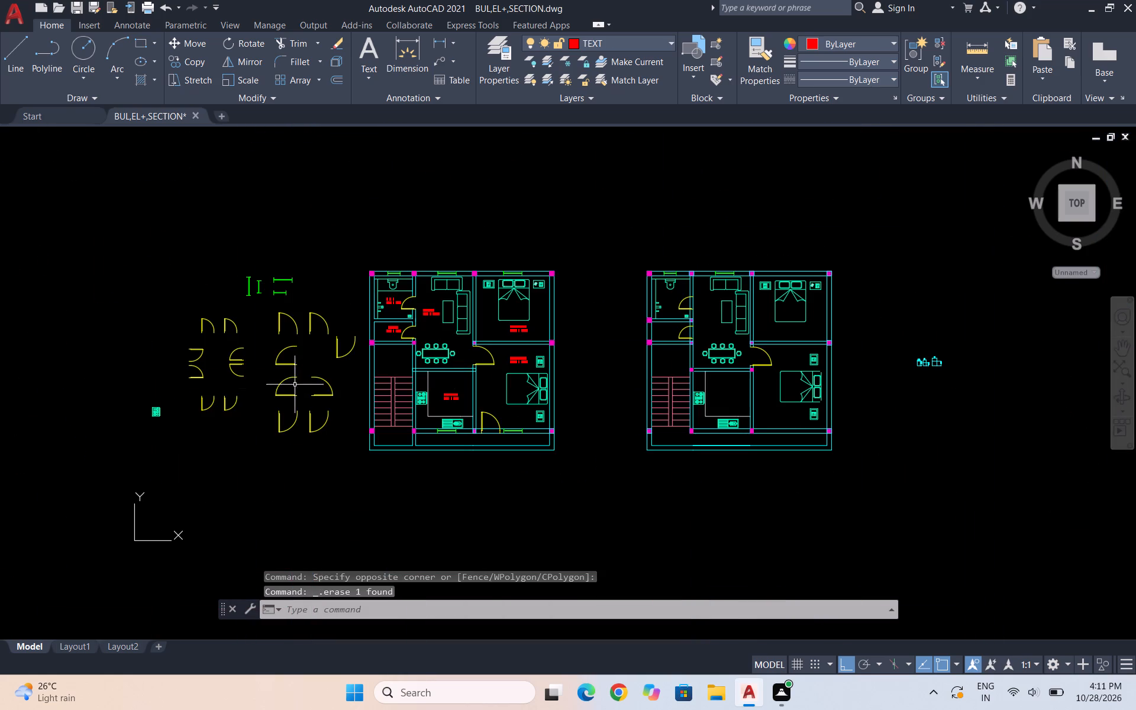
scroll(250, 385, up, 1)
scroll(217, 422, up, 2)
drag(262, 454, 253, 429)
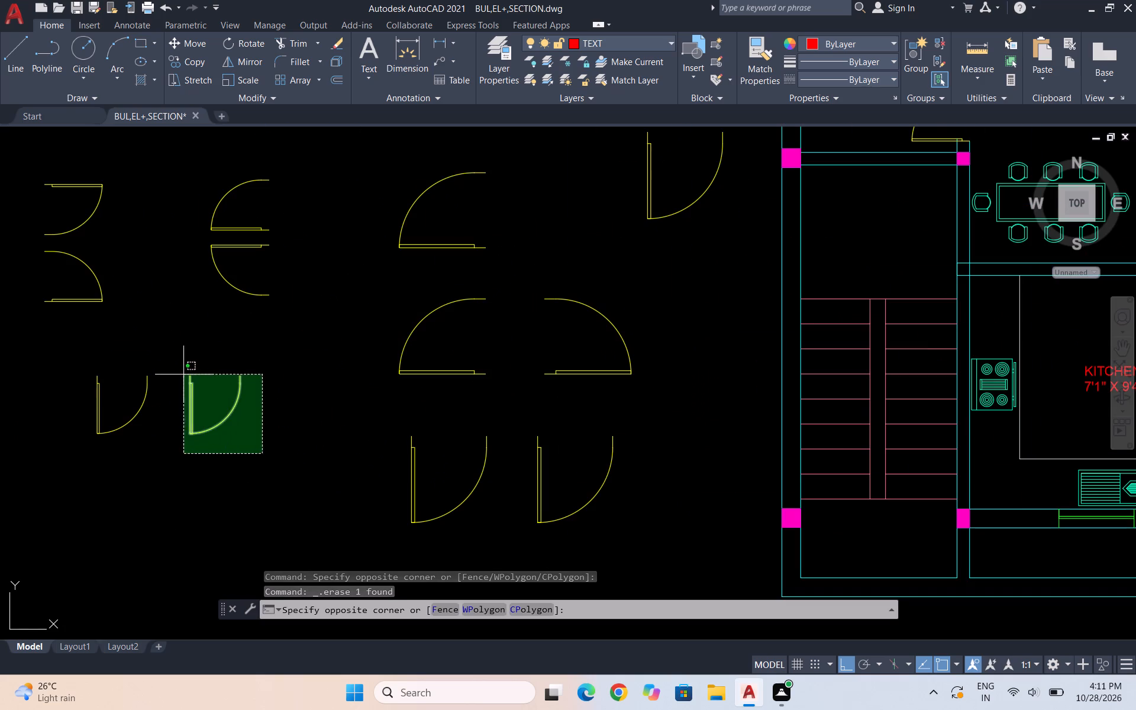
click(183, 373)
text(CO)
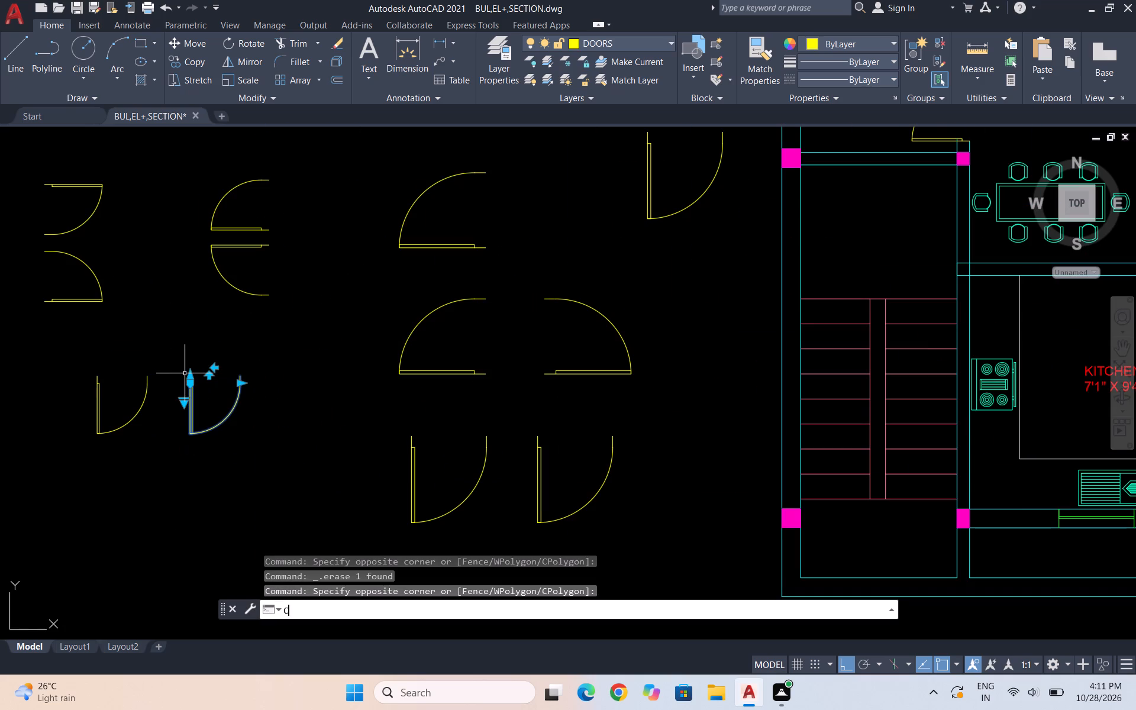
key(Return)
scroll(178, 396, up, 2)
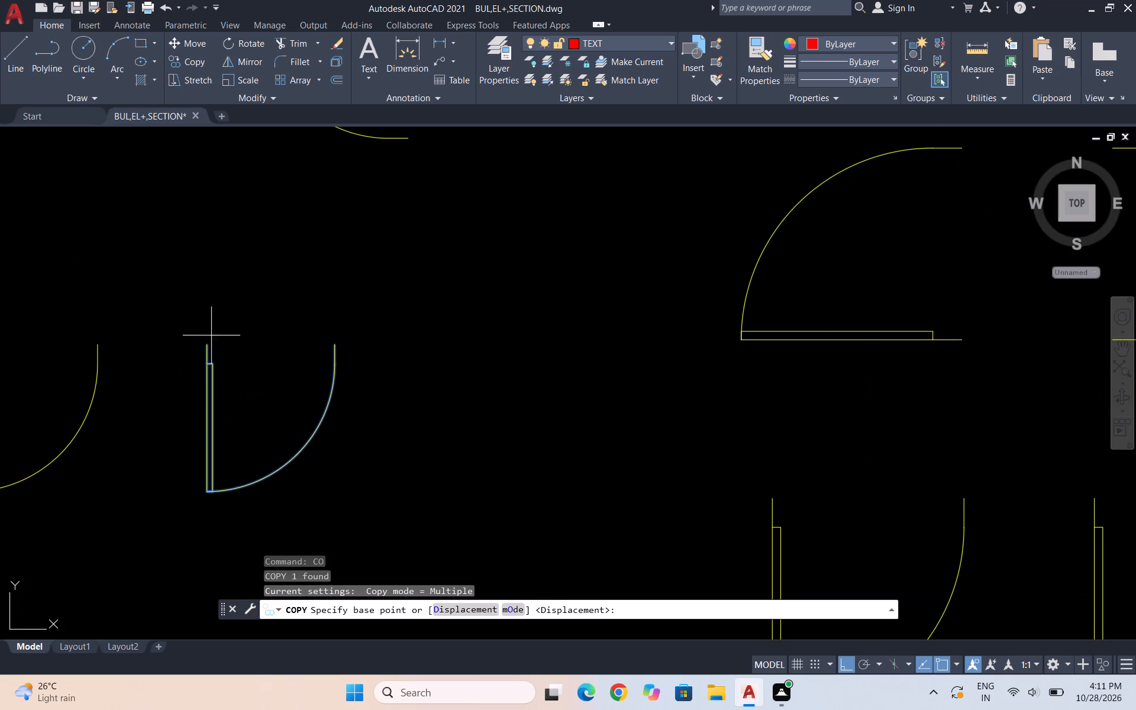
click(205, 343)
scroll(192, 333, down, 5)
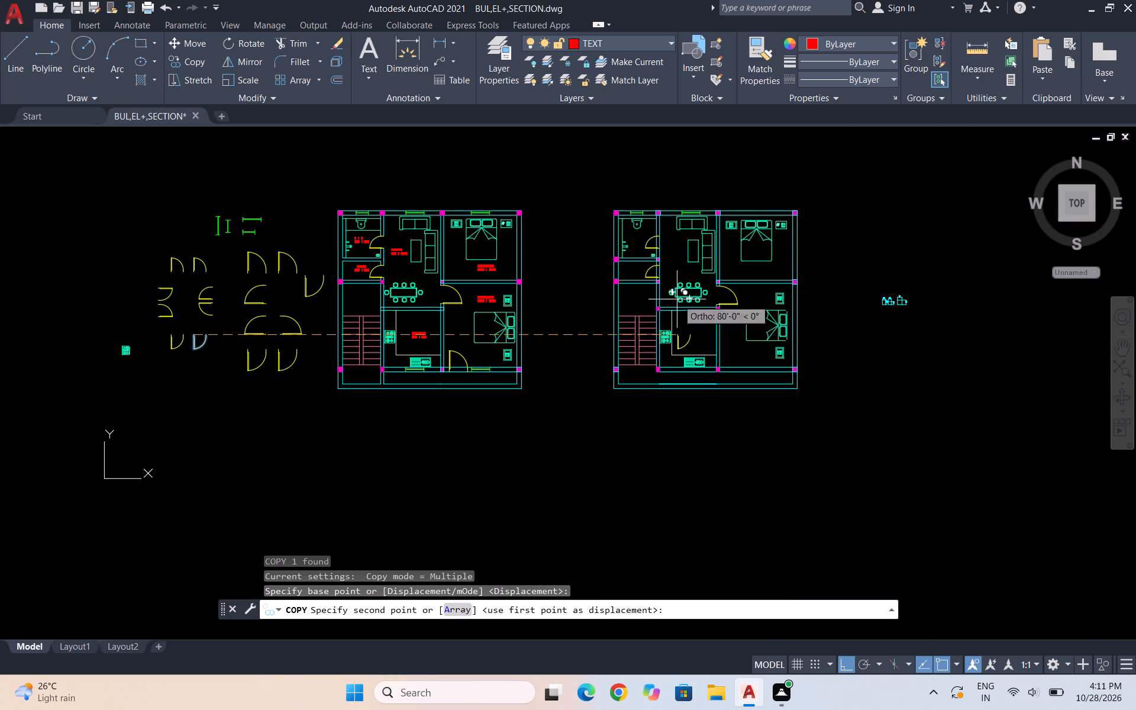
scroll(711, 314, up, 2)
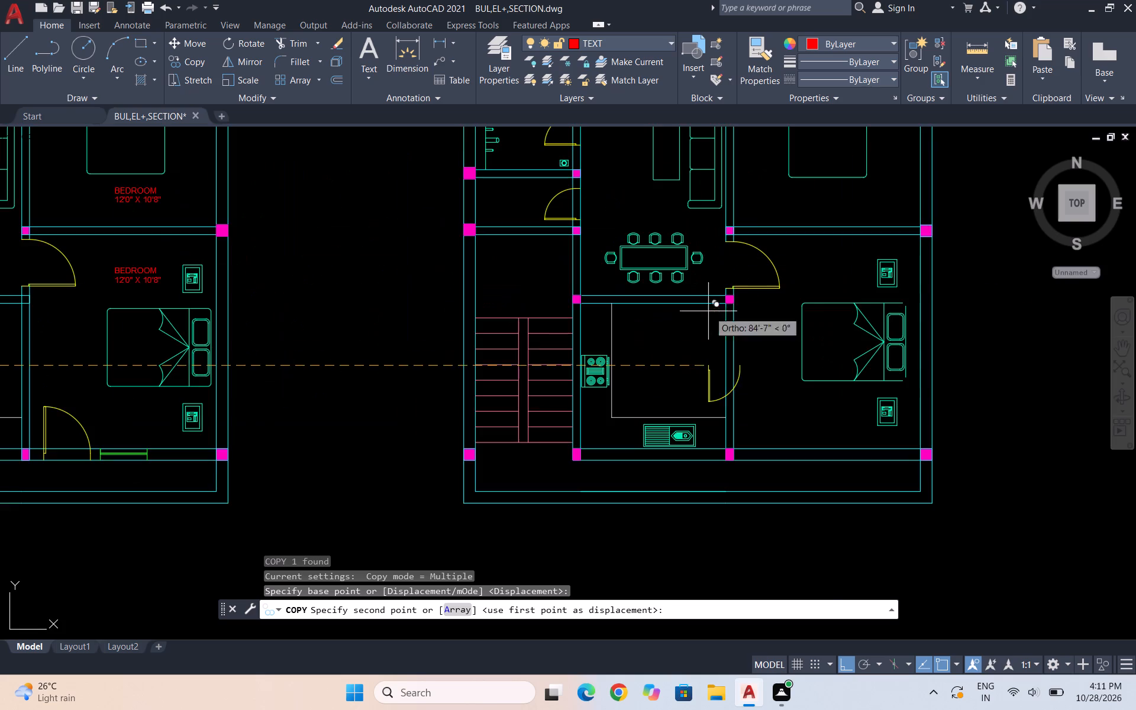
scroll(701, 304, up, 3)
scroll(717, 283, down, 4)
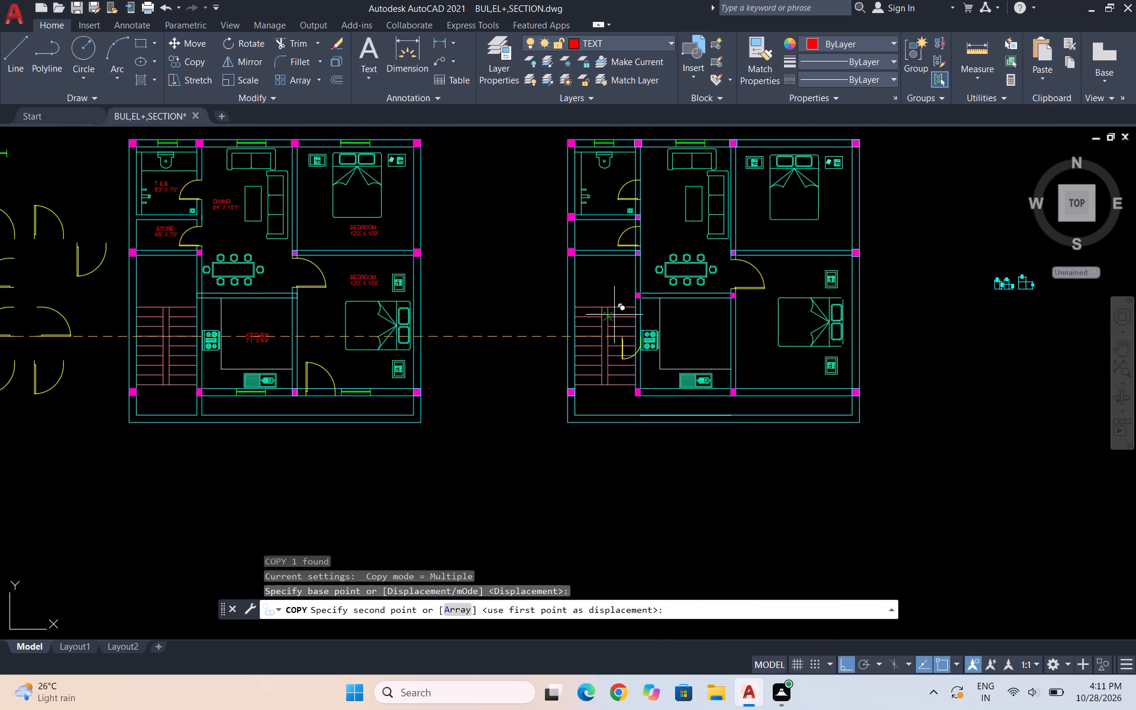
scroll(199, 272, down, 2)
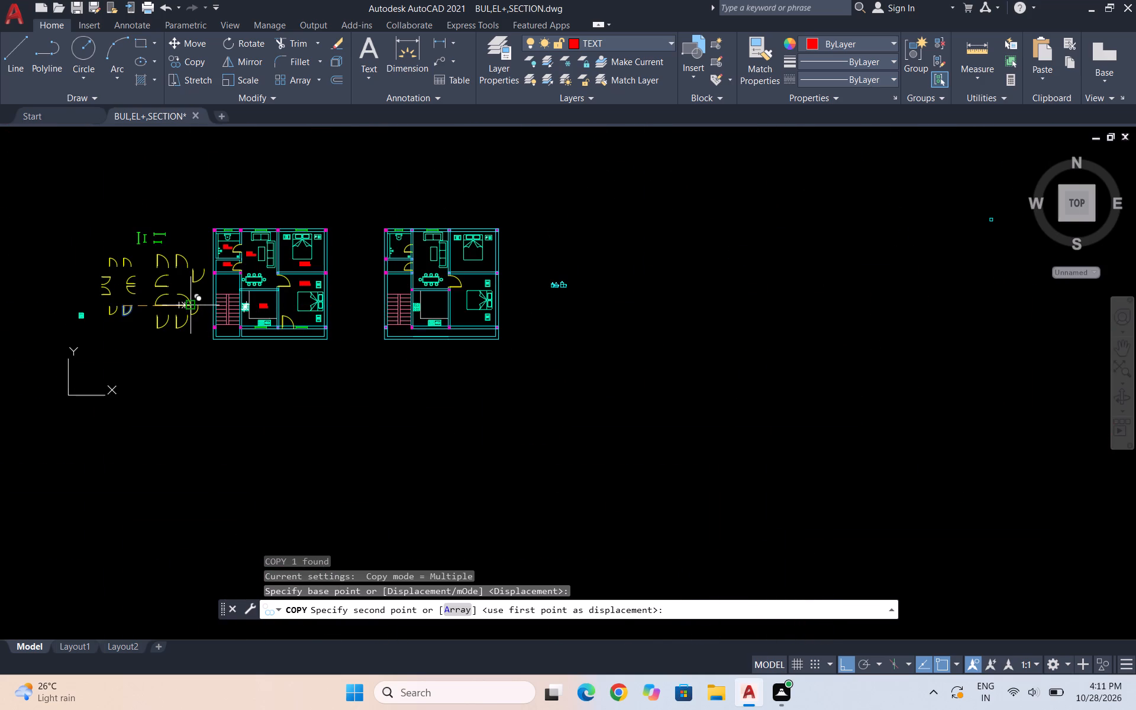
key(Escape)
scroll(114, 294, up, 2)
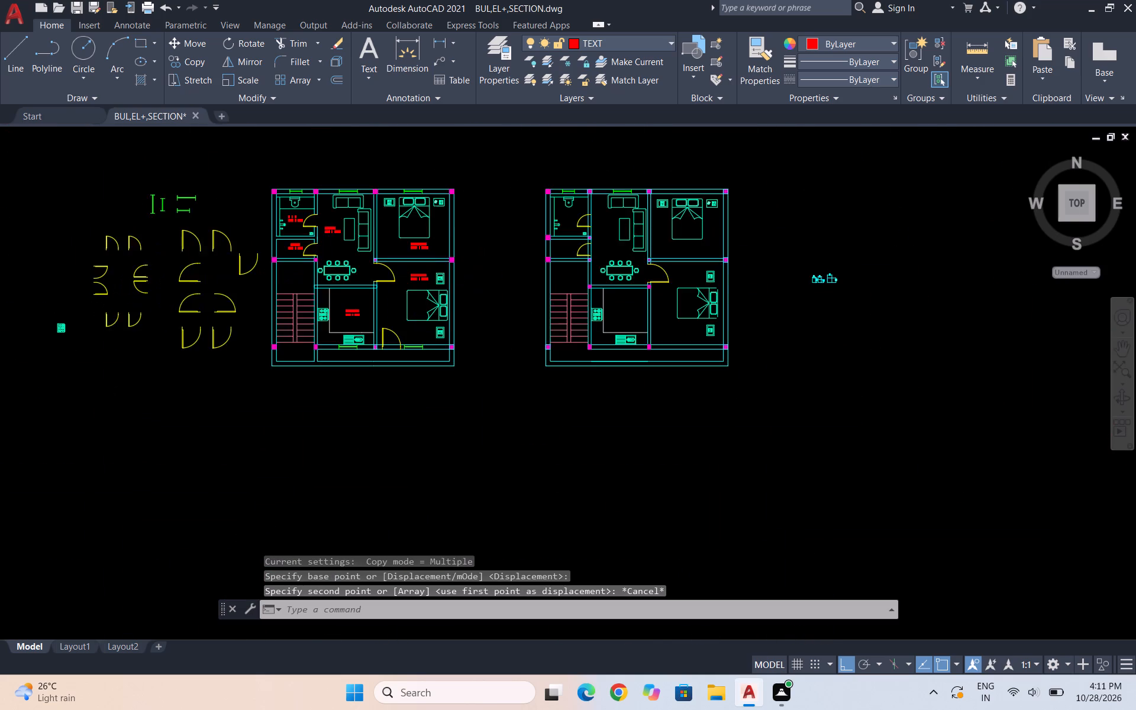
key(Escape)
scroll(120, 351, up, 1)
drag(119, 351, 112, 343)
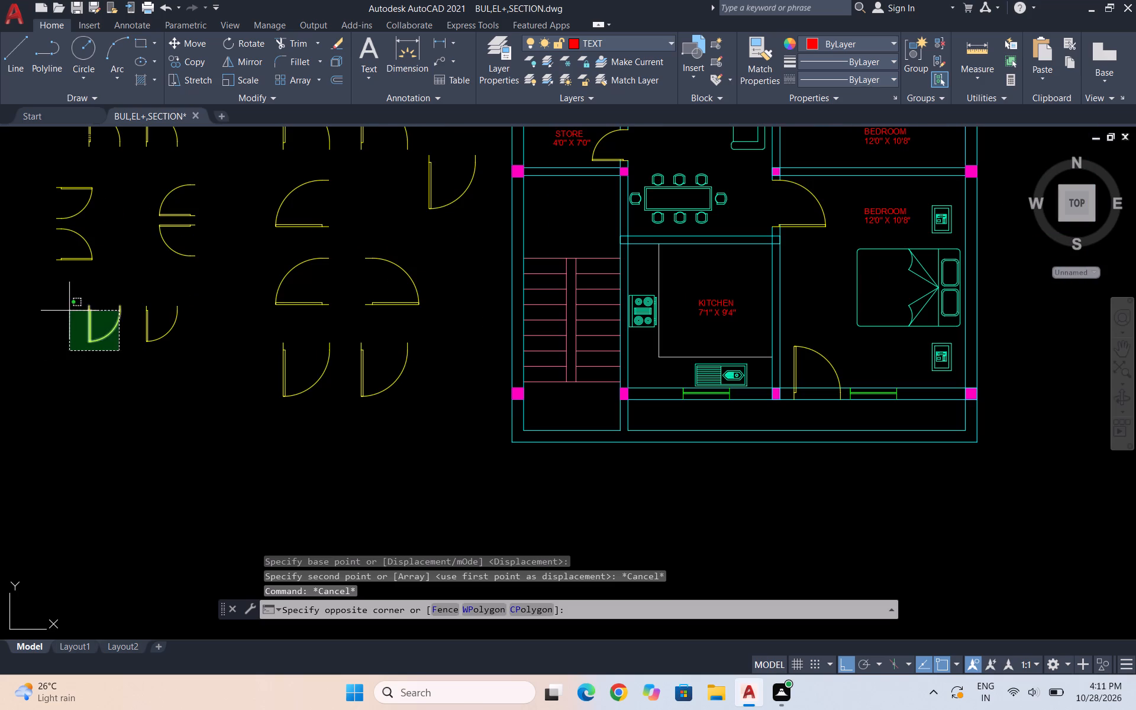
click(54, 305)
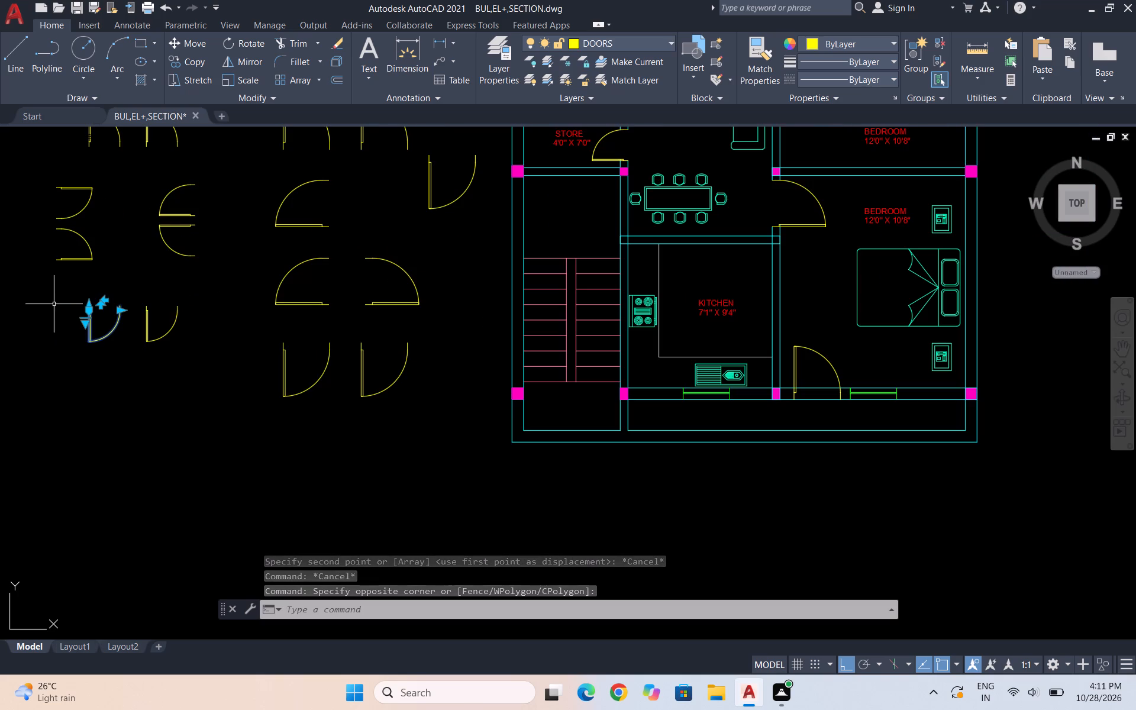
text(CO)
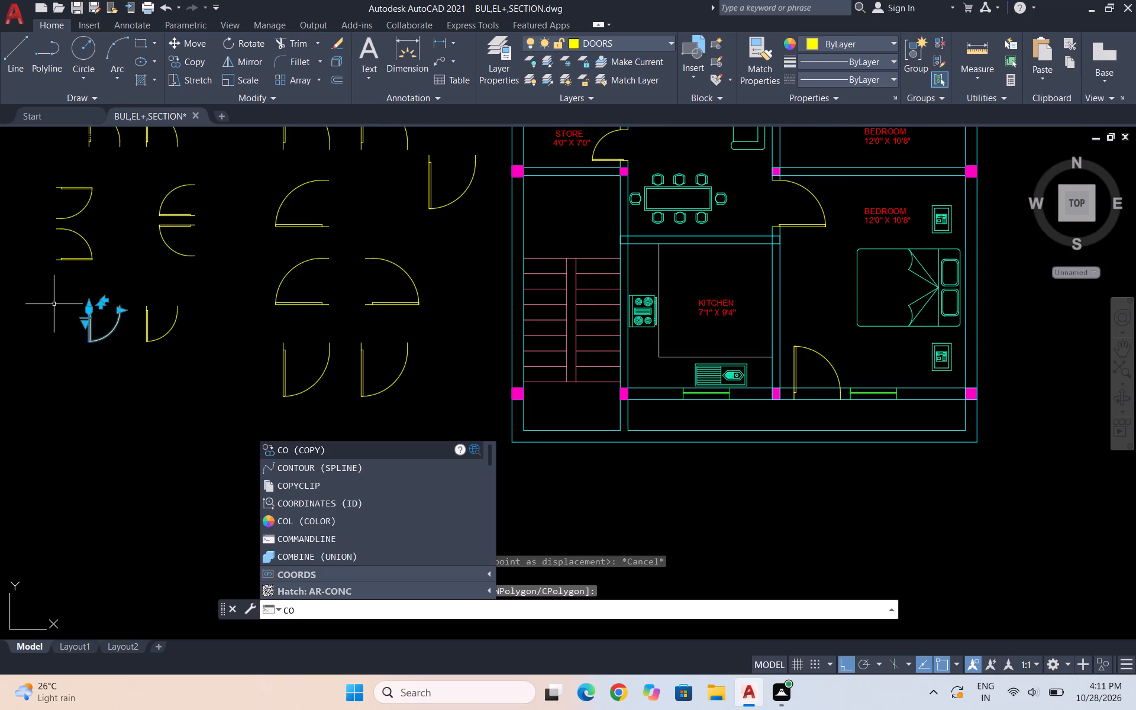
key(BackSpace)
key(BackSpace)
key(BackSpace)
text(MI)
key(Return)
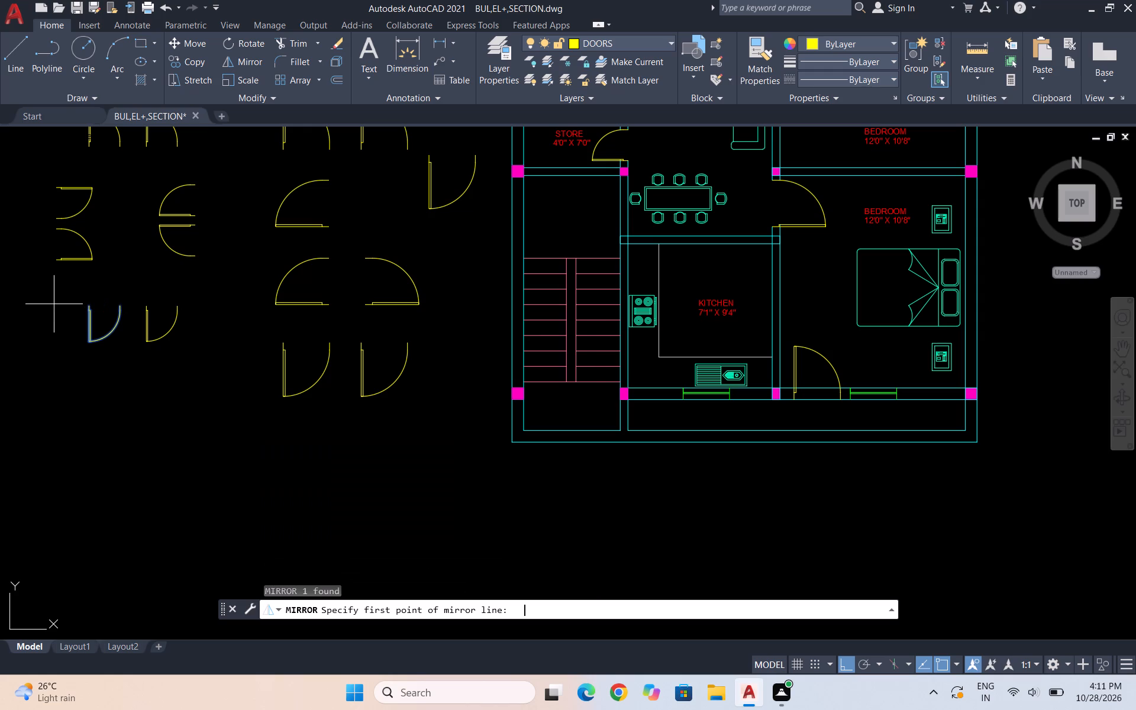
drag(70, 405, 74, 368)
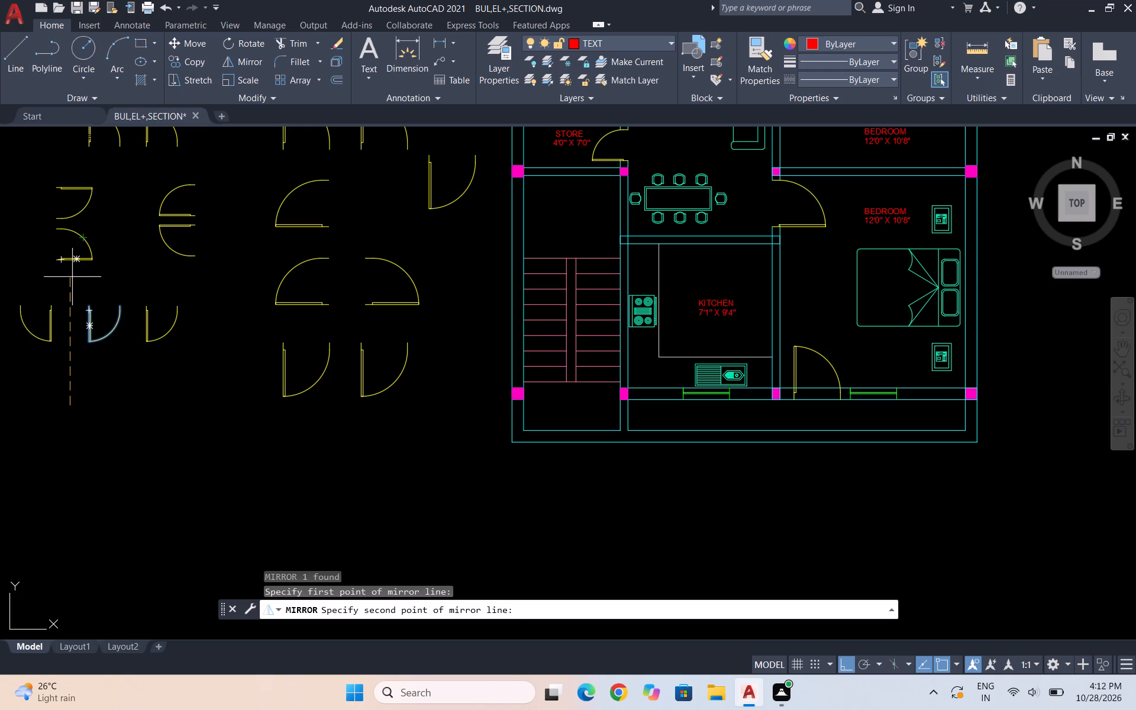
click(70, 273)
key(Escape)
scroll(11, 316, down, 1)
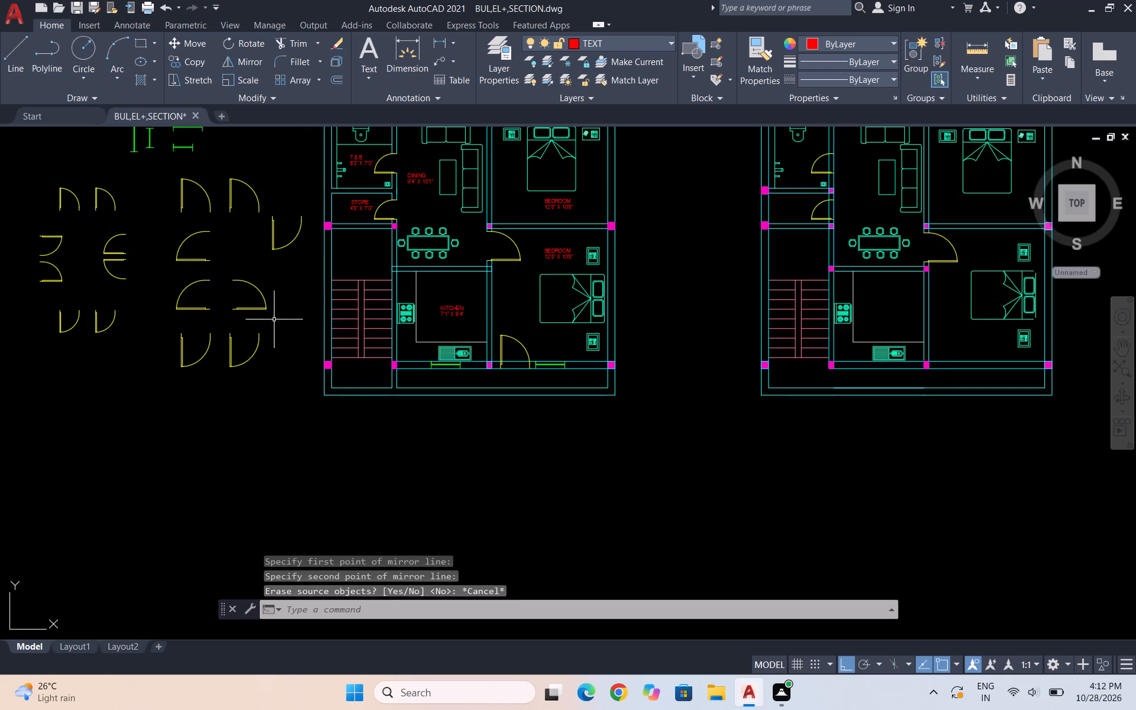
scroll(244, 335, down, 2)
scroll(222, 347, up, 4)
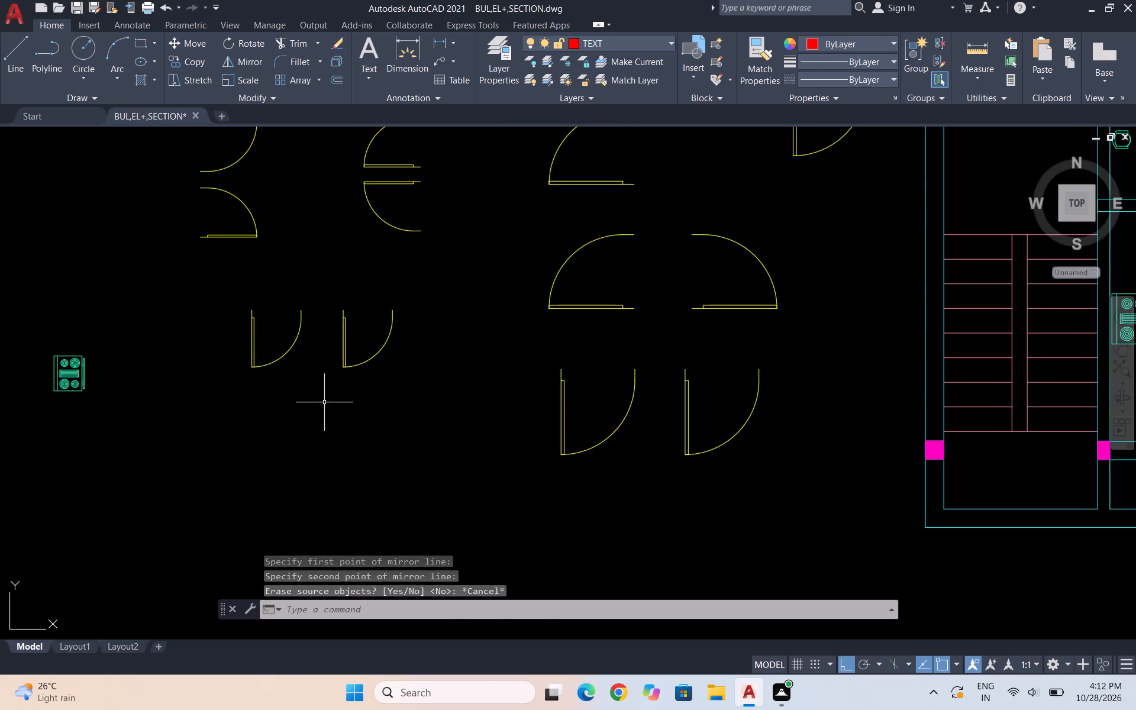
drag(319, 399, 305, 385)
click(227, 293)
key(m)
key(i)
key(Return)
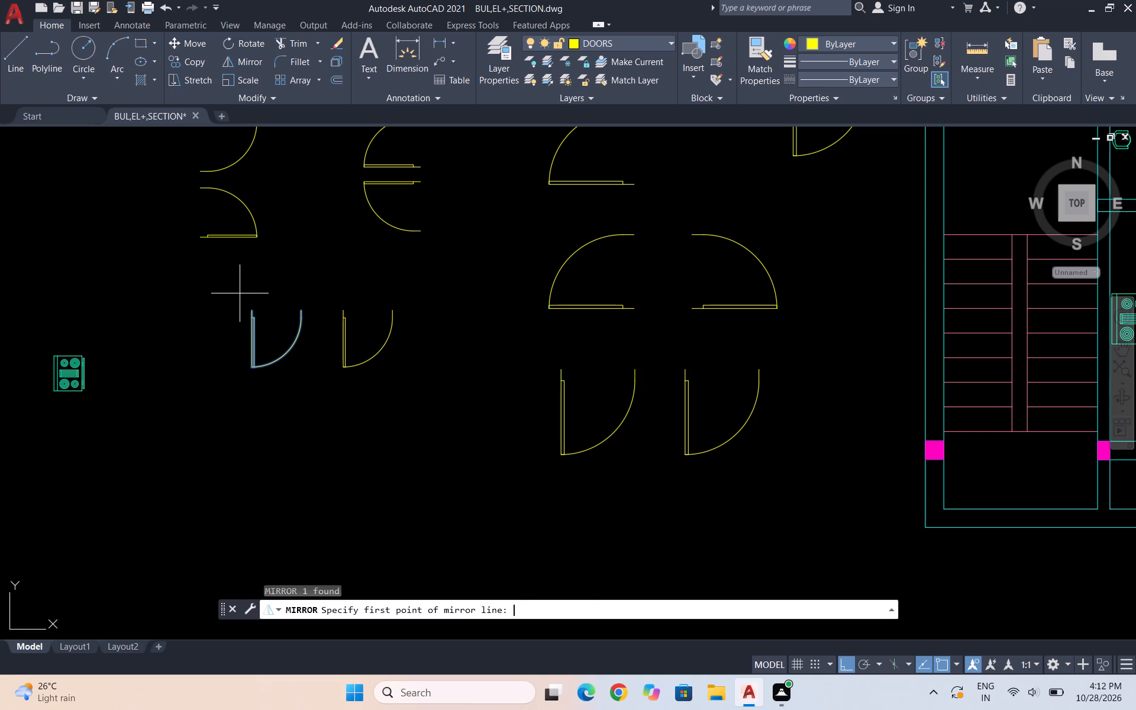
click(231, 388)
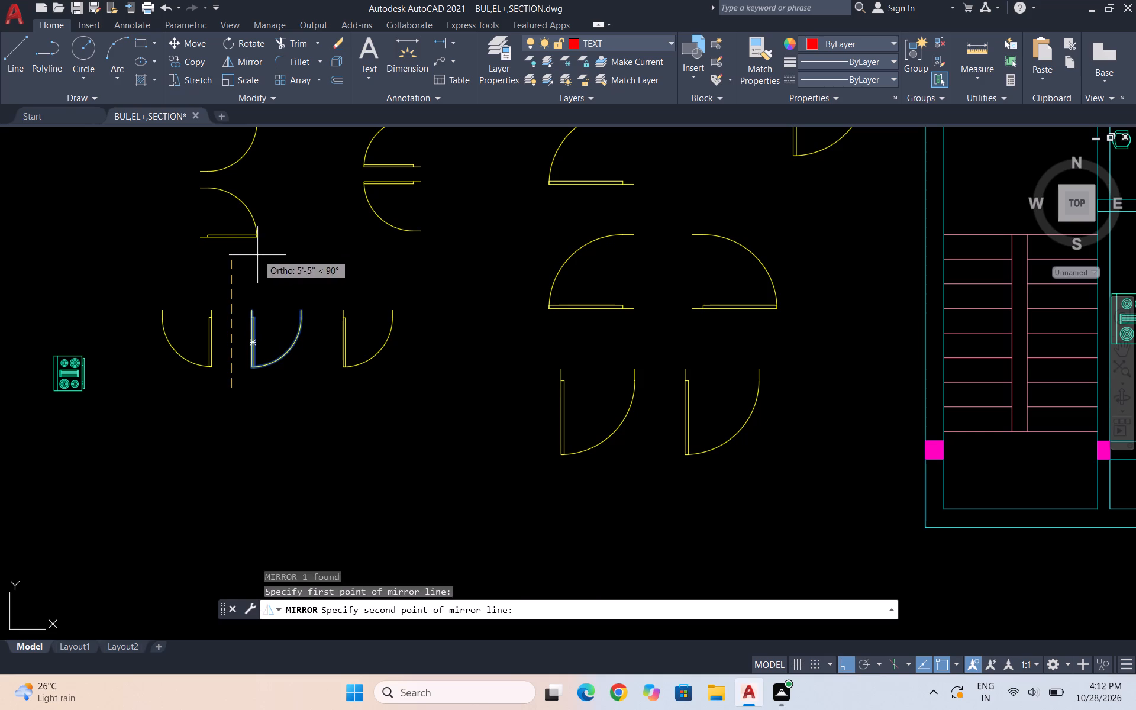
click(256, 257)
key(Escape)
Mirror the leftmost small door in the bottom row of the loose door set about a vertical line beside it, keeping the original.
drag(307, 401, 305, 388)
click(238, 321)
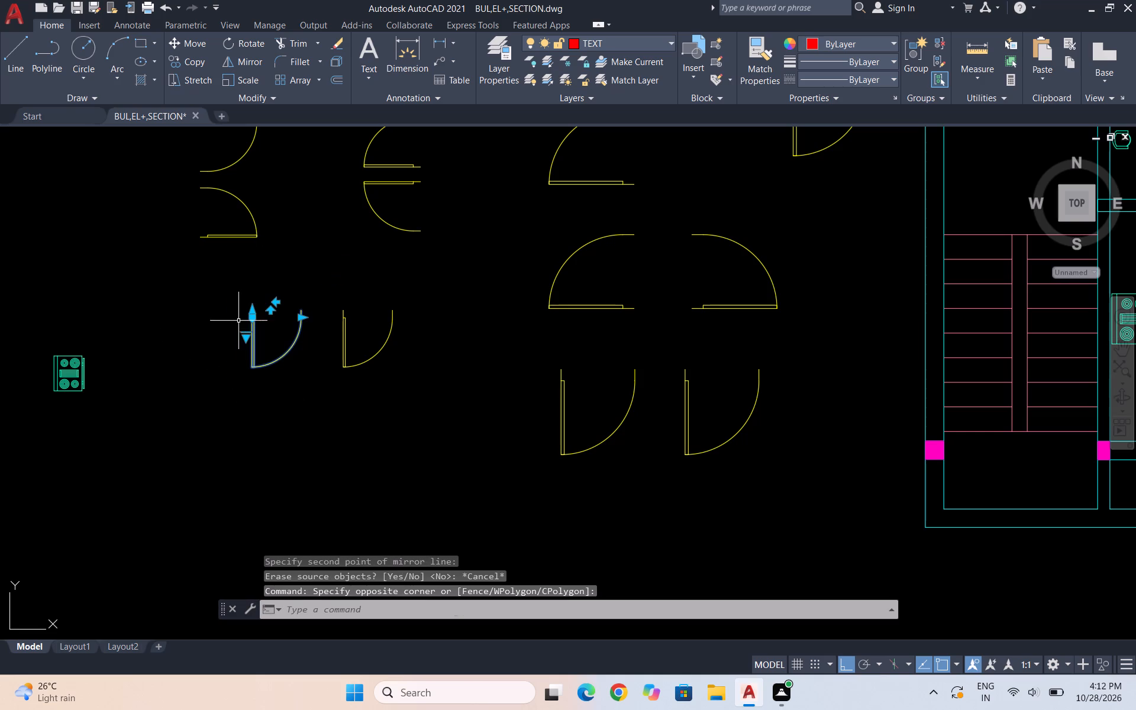
key(m)
key(i)
key(Return)
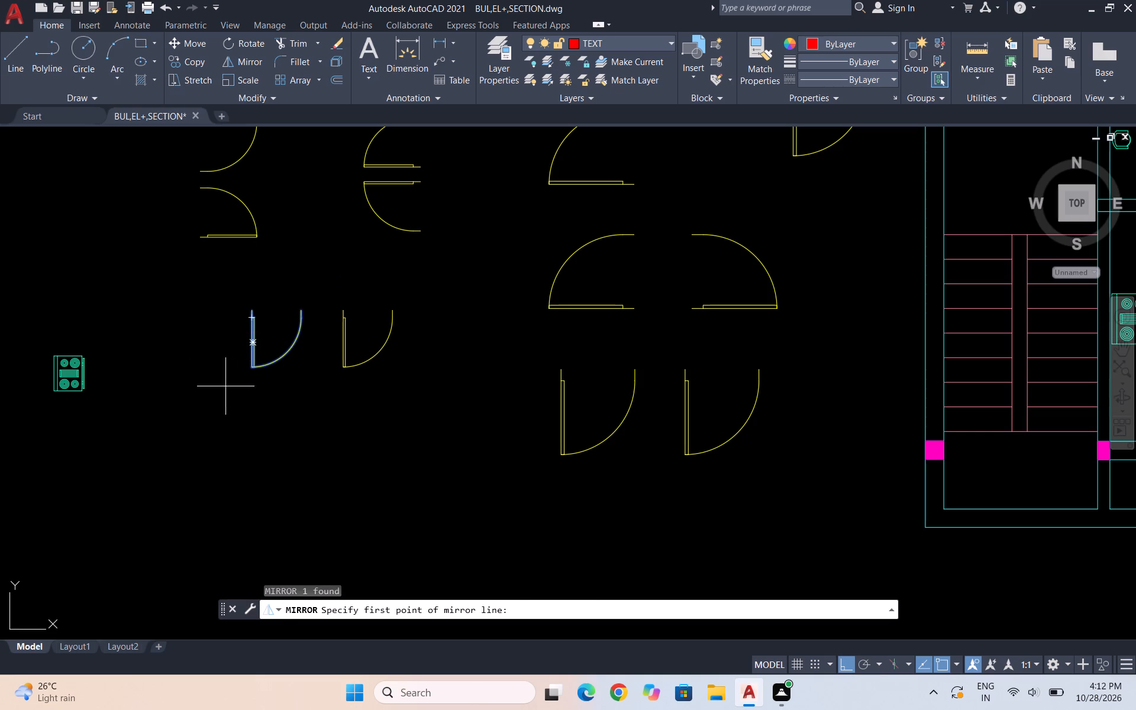
click(228, 386)
click(225, 272)
key(space)
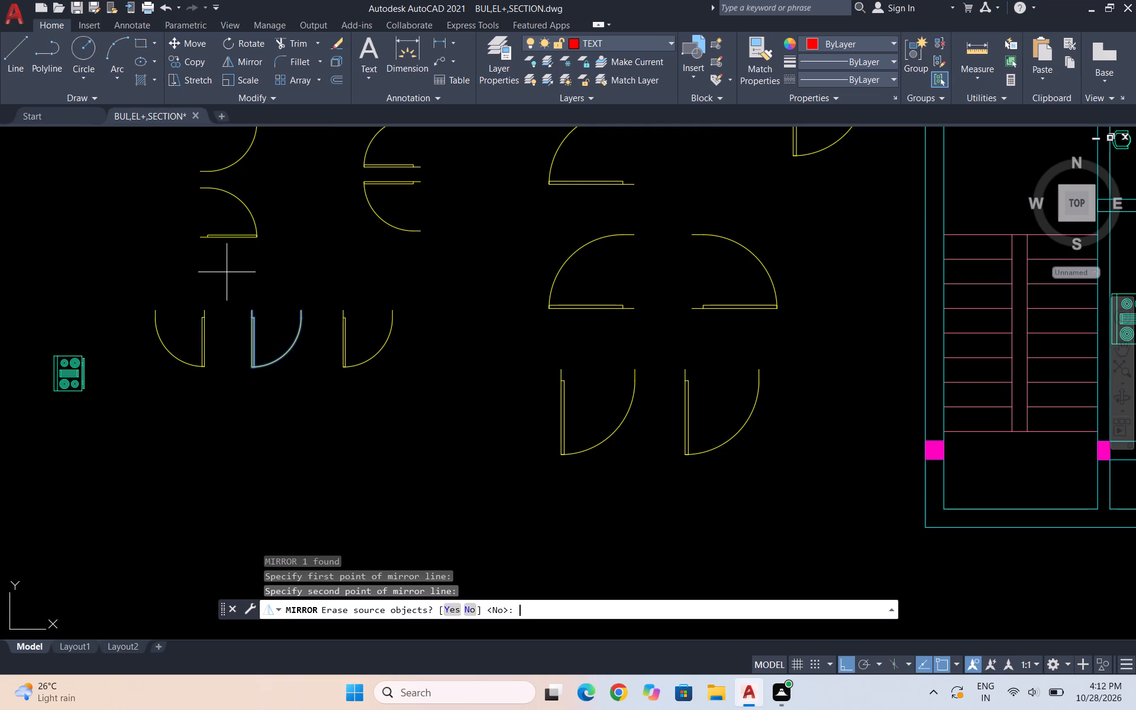
scroll(218, 280, down, 2)
key(Escape)
Copy the mirrored small door onto the wall between the dining area and kitchen in the labelled plan, near the bedroom wall.
scroll(211, 306, up, 1)
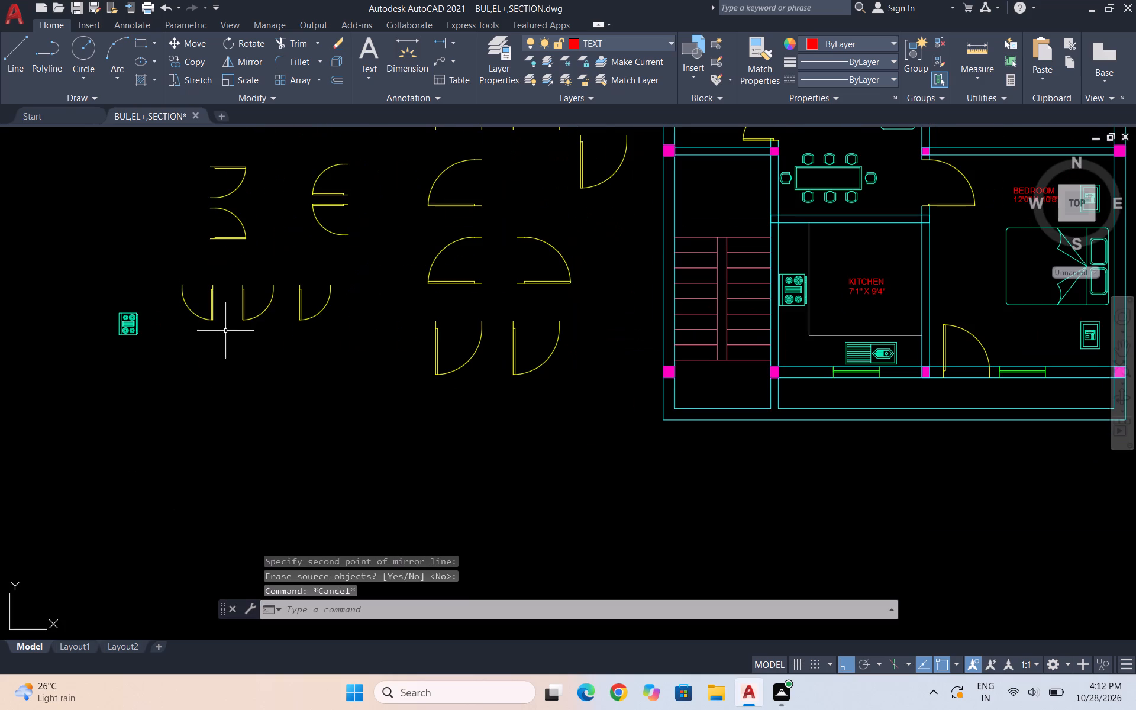
click(225, 331)
click(172, 276)
key(c)
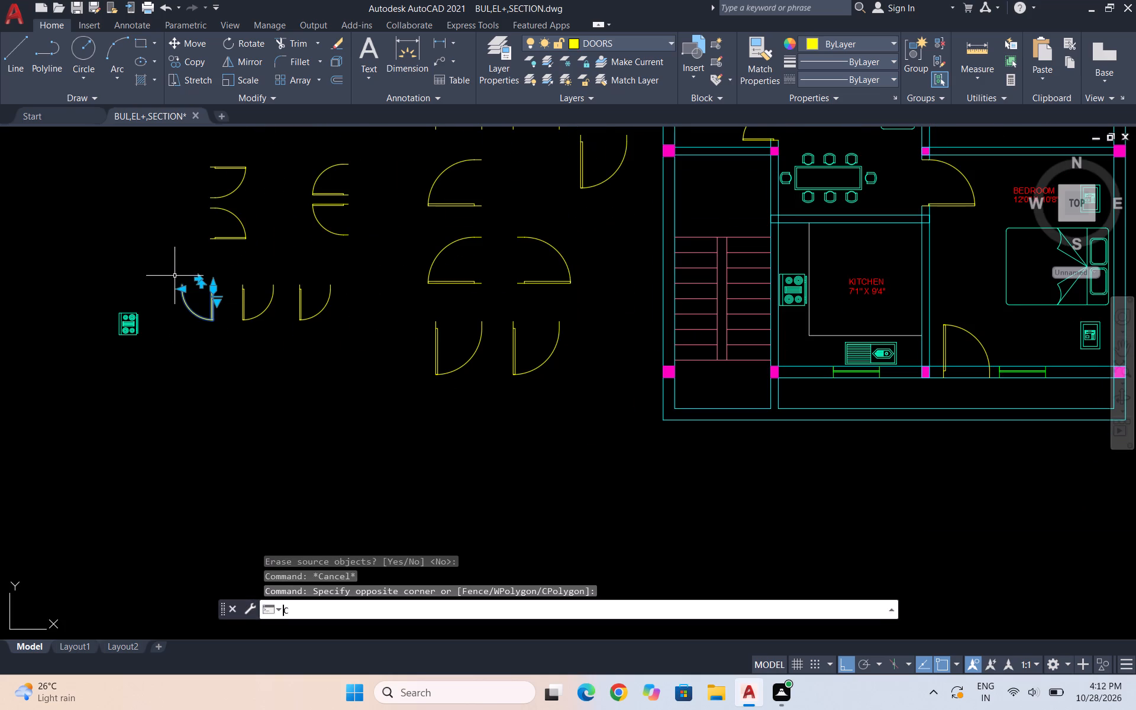
key(o)
key(Return)
scroll(228, 261, up, 3)
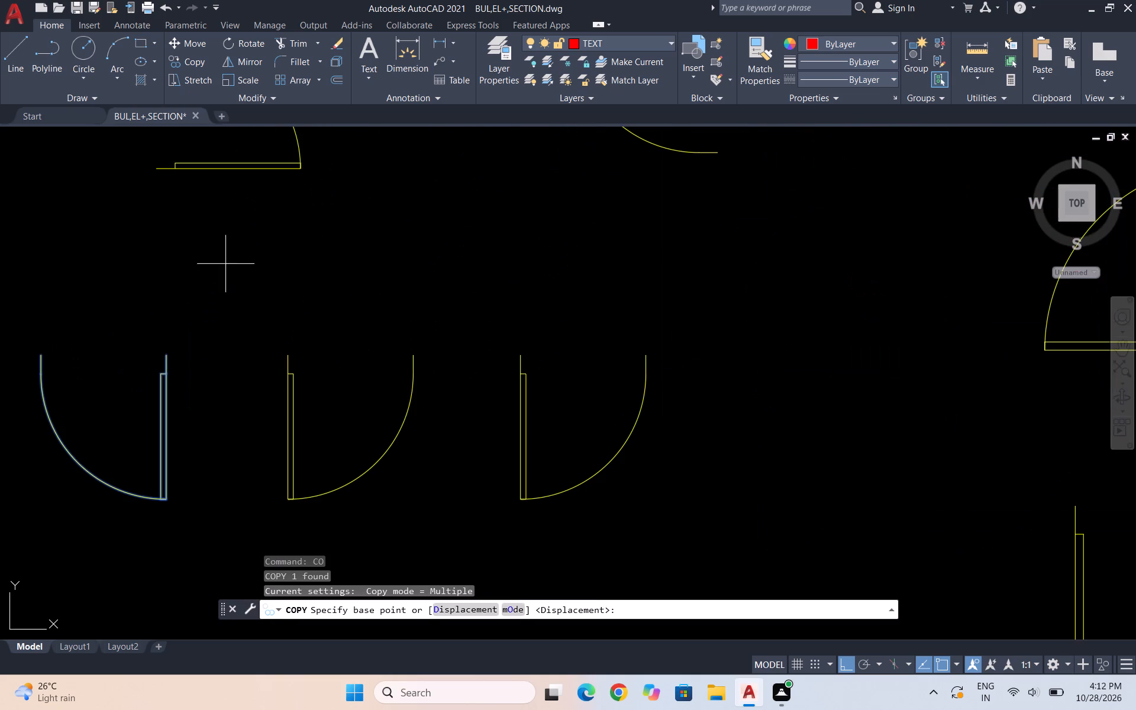
click(163, 352)
scroll(157, 344, down, 5)
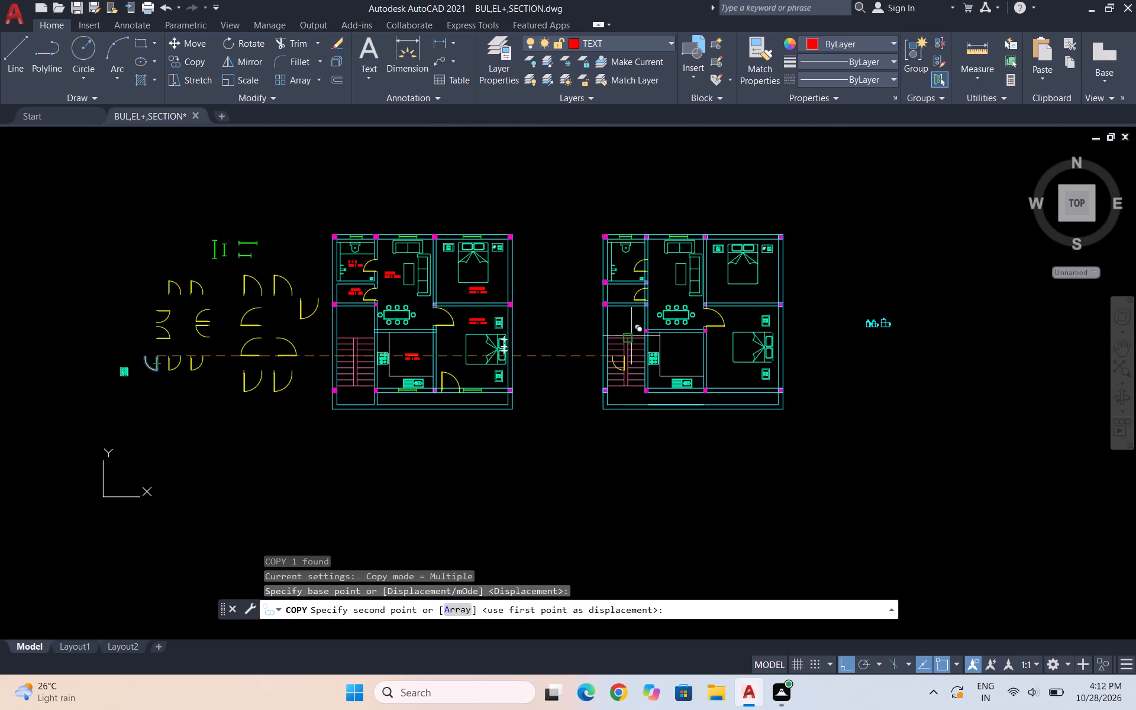
scroll(382, 349, up, 2)
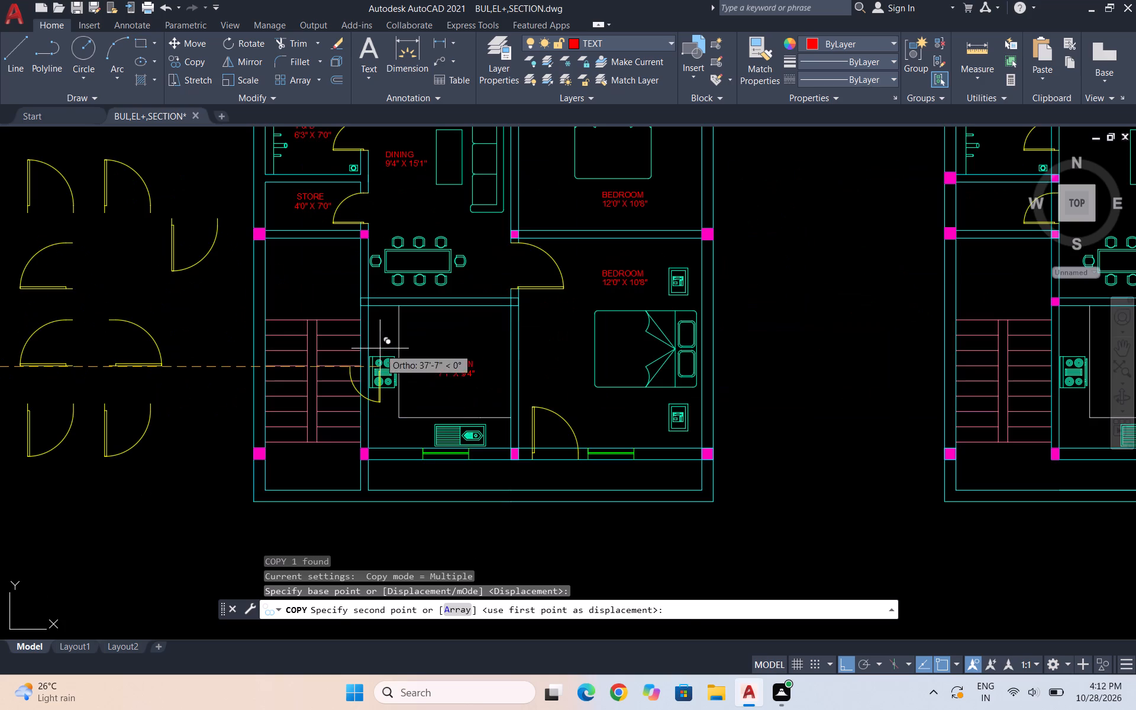
scroll(495, 305, up, 2)
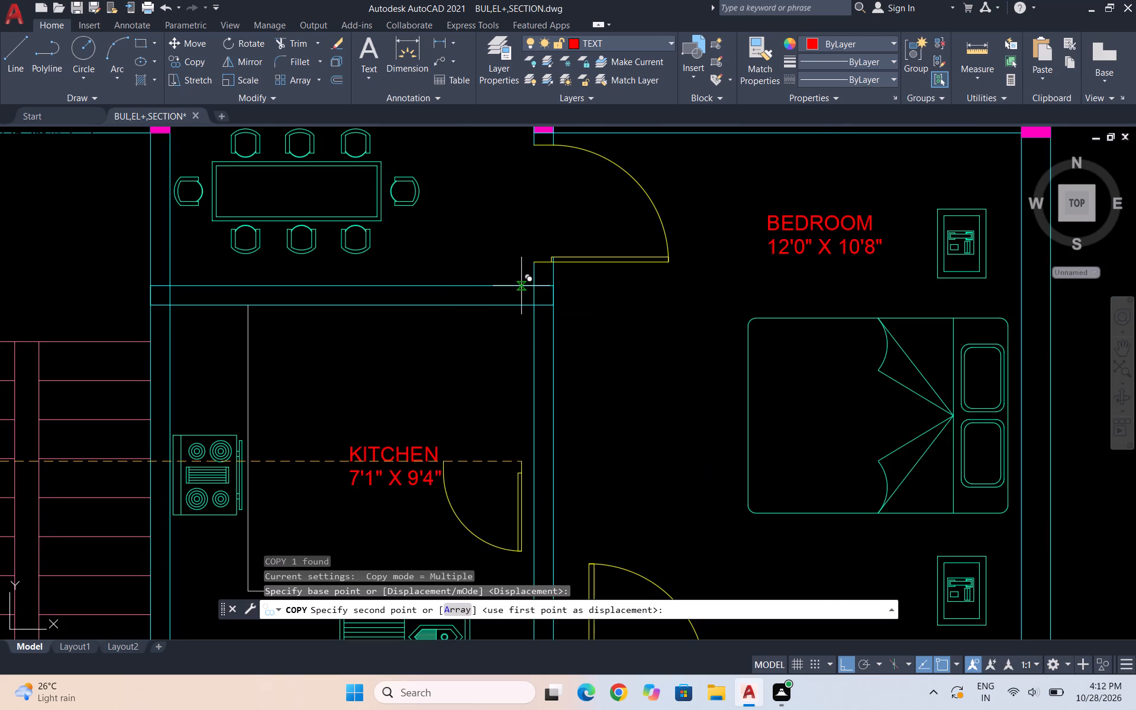
click(522, 286)
key(Escape)
Trim both wall lines crossing the new kitchen door opening in the labelled plan.
scroll(496, 322, up, 1)
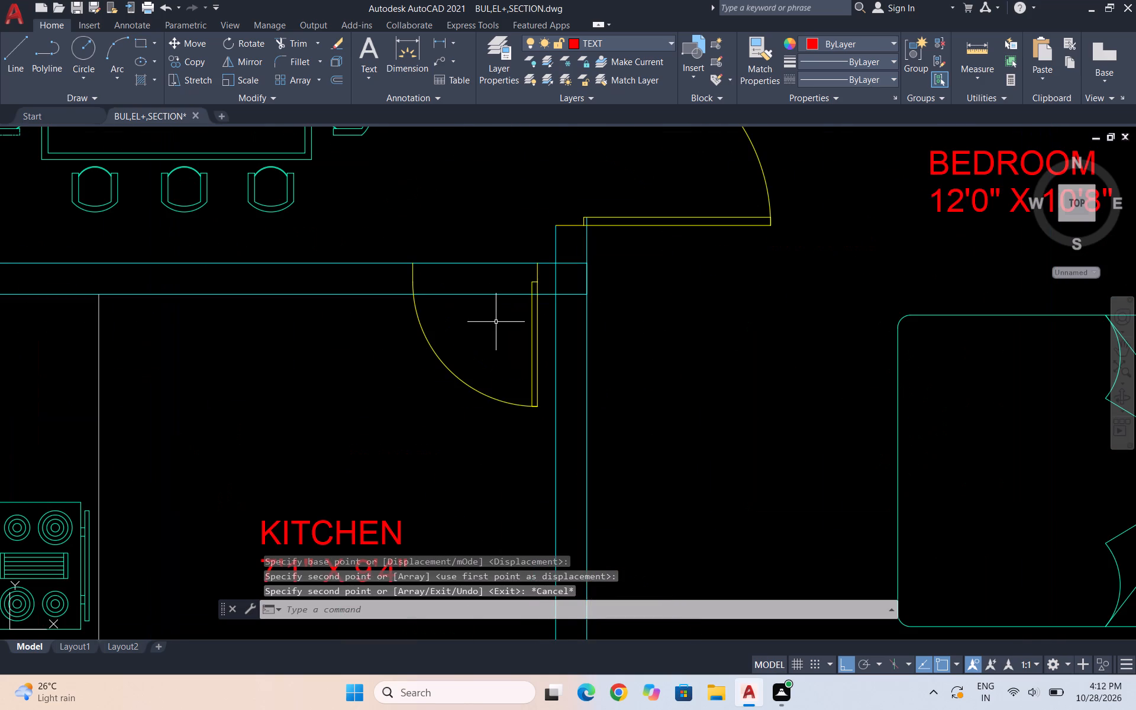
text(TR)
key(Return)
drag(493, 322, 496, 243)
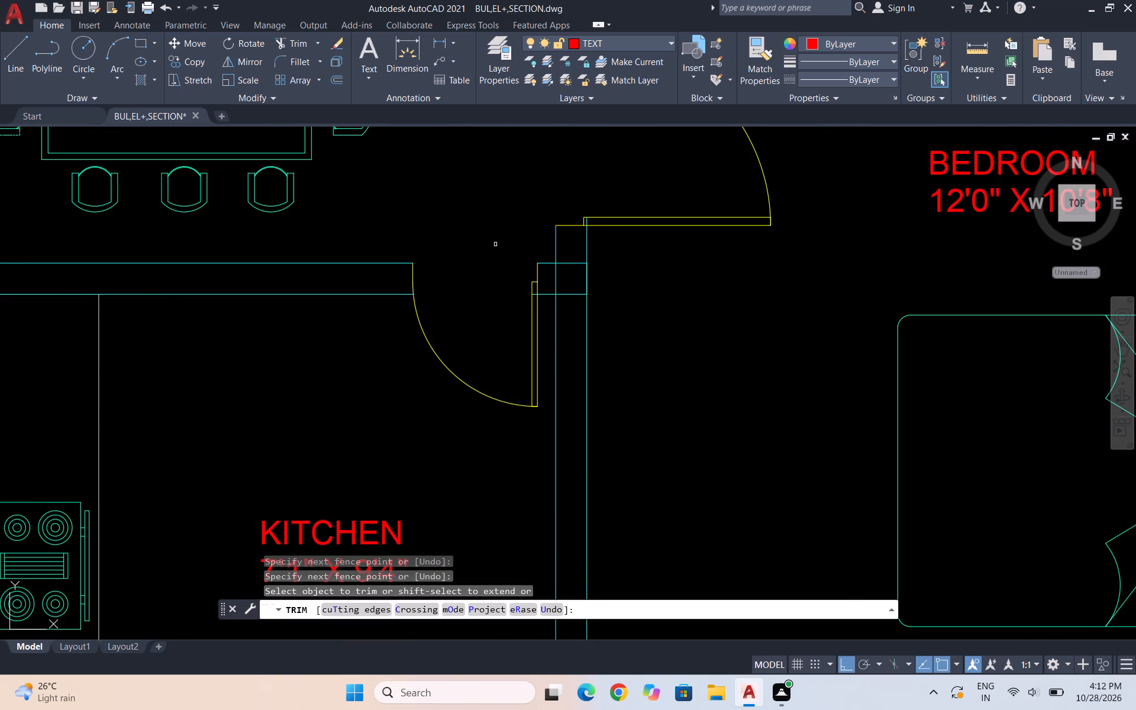
scroll(494, 282, down, 2)
key(Escape)
Trim the overlapping wall lines where the kitchen's upper wall meets the bedroom wall in the labelled plan.
scroll(549, 312, up, 1)
key(space)
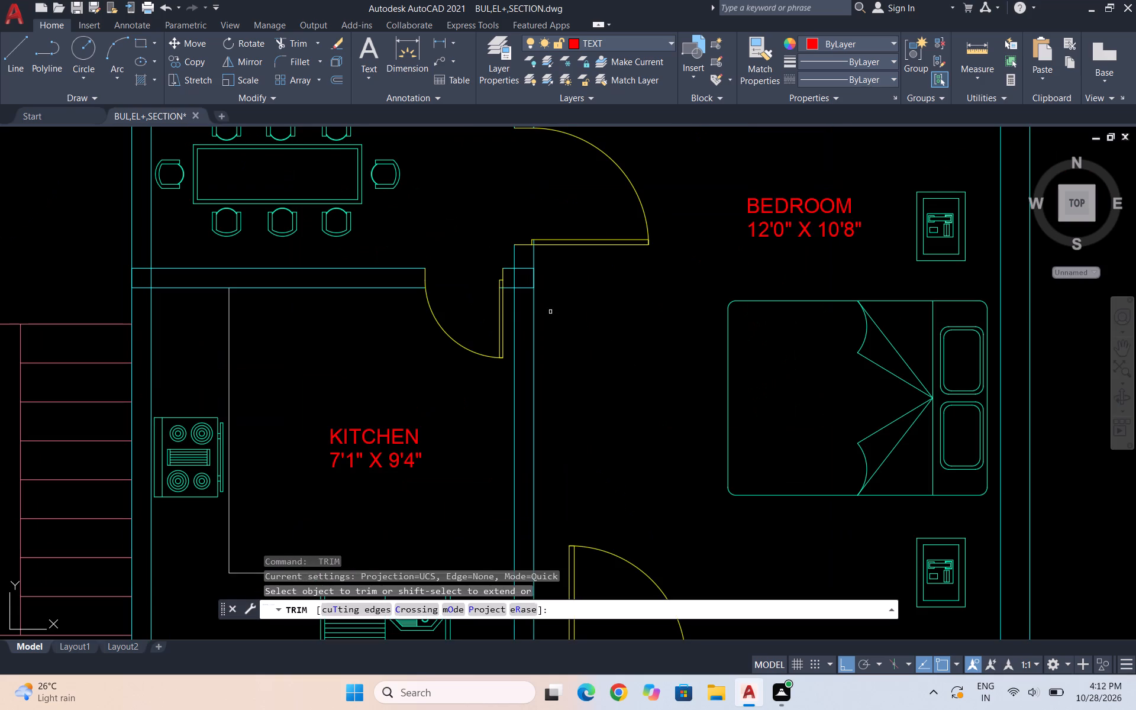
scroll(512, 266, up, 3)
drag(528, 251, 450, 301)
drag(514, 317, 519, 381)
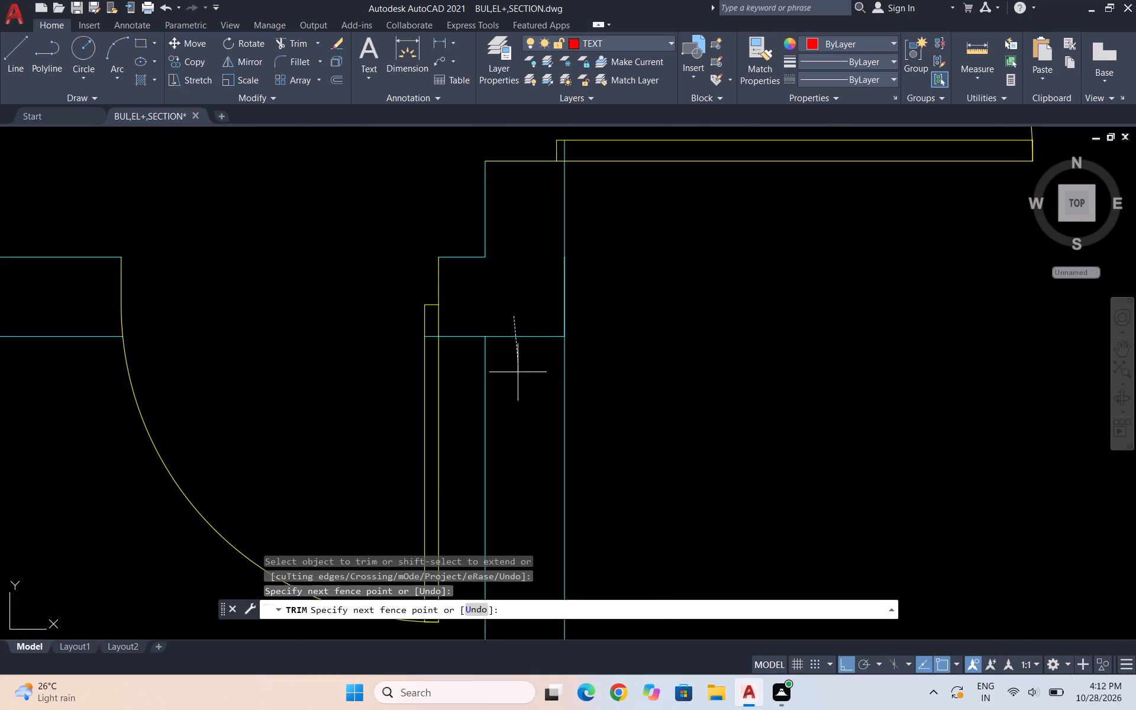
drag(519, 381, 510, 461)
scroll(561, 366, down, 2)
key(Escape)
scroll(703, 325, down, 4)
key(Escape)
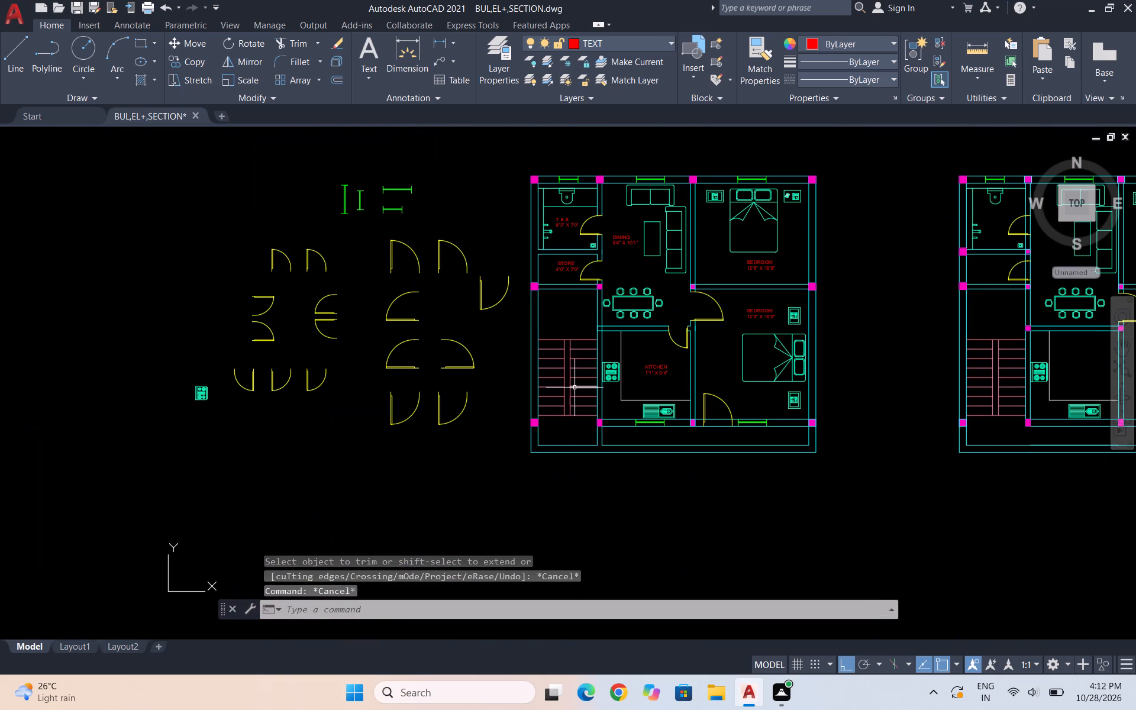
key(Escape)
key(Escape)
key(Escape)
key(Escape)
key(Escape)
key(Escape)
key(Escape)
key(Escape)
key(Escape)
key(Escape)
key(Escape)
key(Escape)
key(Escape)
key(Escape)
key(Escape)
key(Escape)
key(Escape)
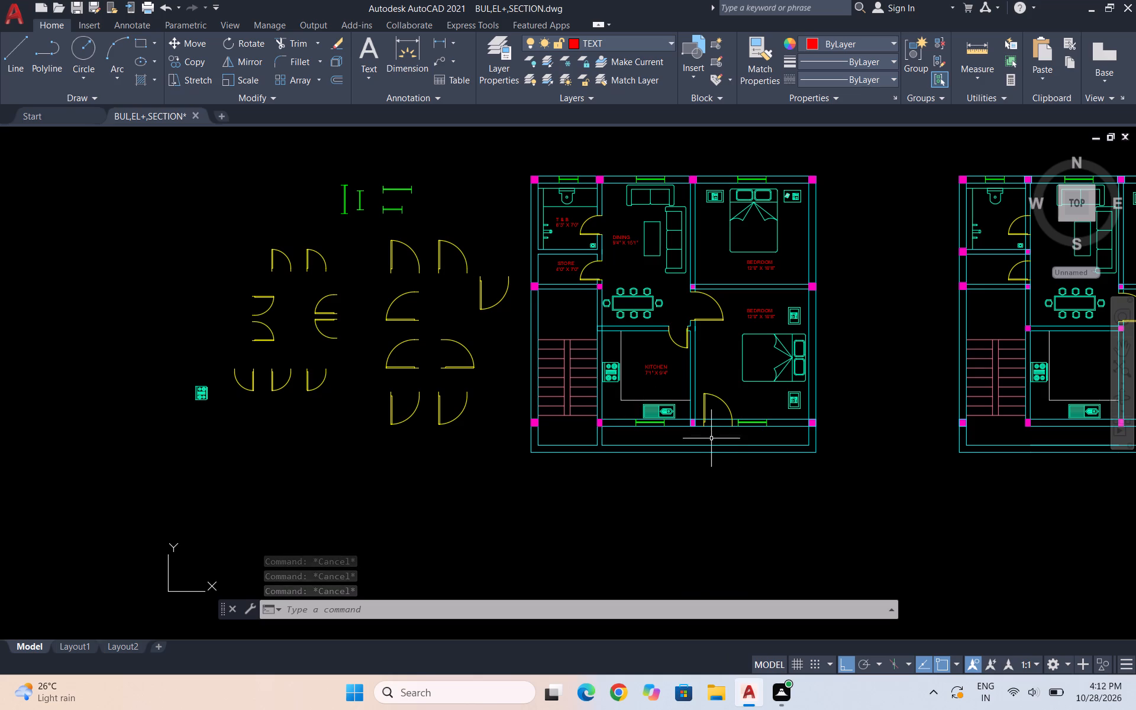
Trim both wall lines crossing the door opening in the lower bedroom's bottom wall in the labelled plan.
scroll(714, 435, up, 2)
text(TR)
key(Return)
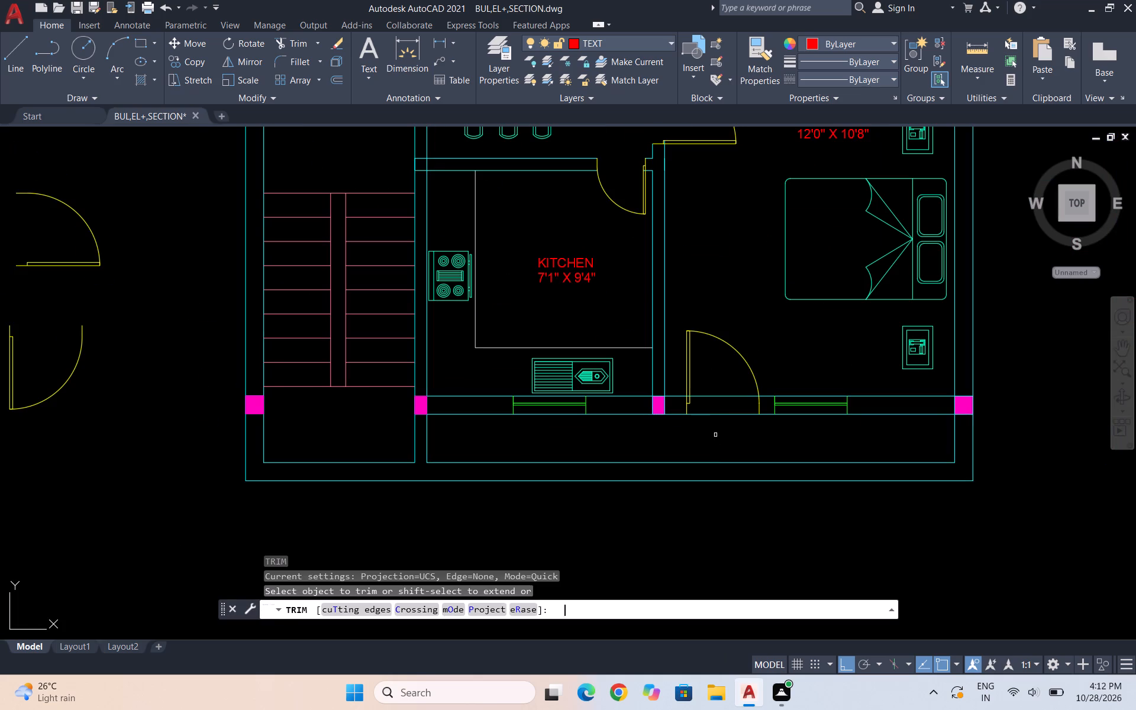
drag(712, 388, 709, 429)
key(Escape)
Copy the door in the labelled plan's lower bedroom bottom wall to the matching wall of the unlabelled plan, with Ortho on.
scroll(703, 429, down, 2)
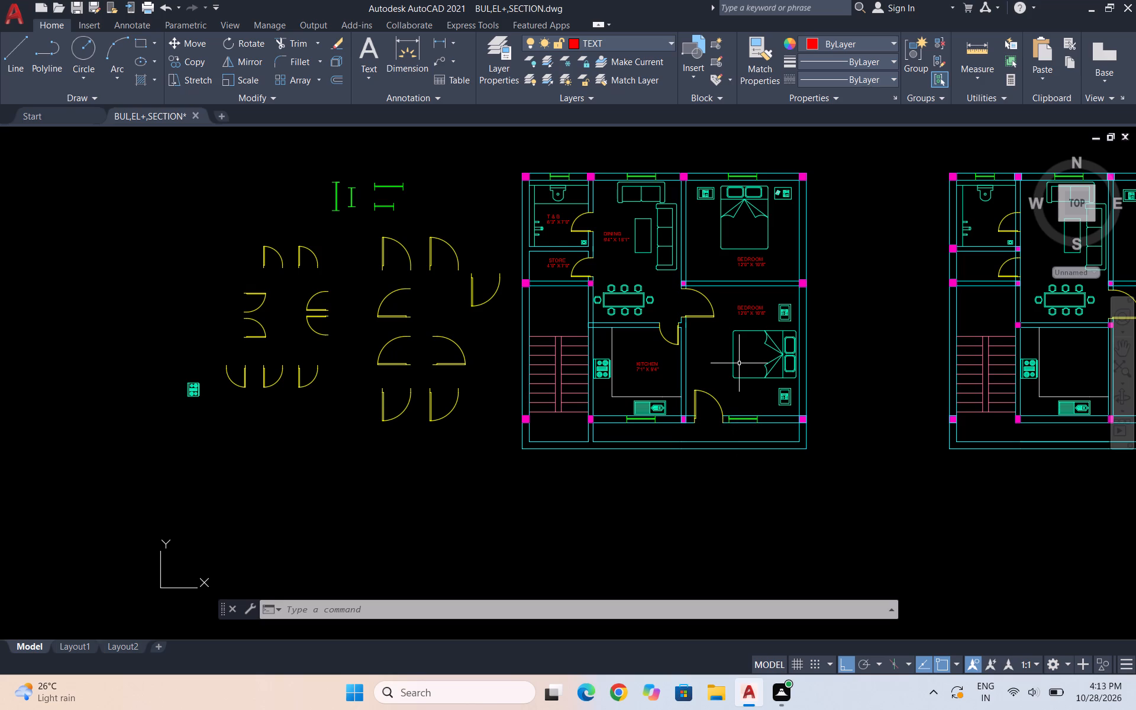
scroll(641, 351, down, 1)
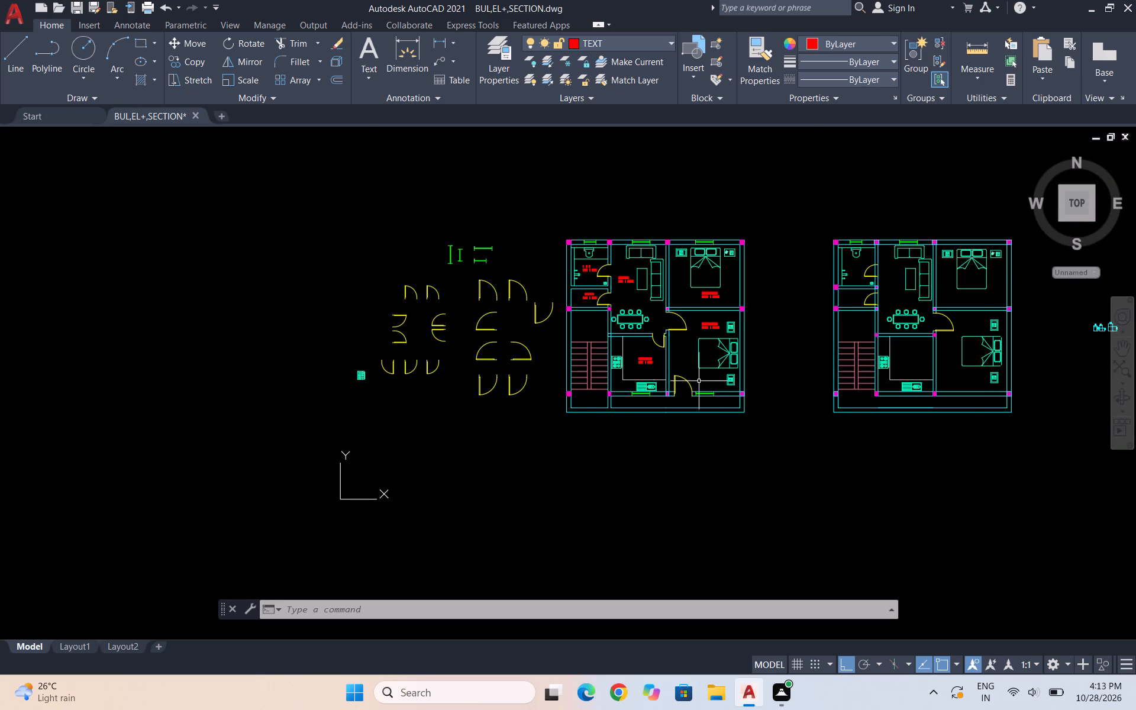
scroll(699, 381, up, 4)
drag(707, 392, 638, 383)
click(567, 365)
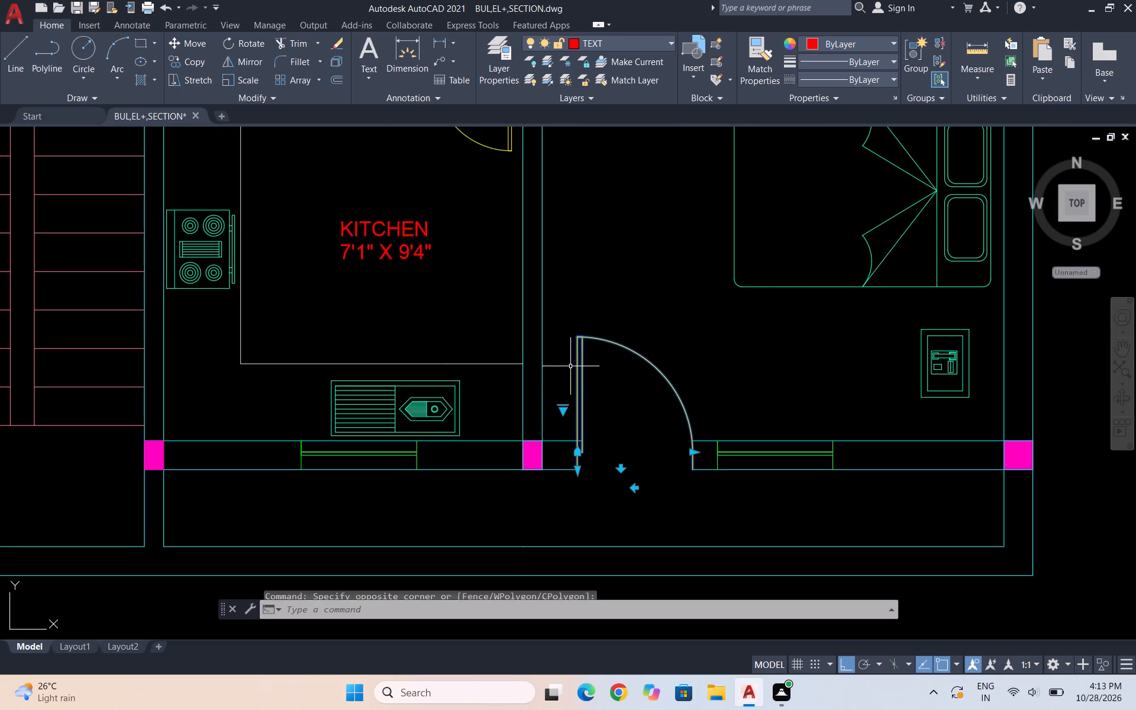
key(c)
key(o)
key(Return)
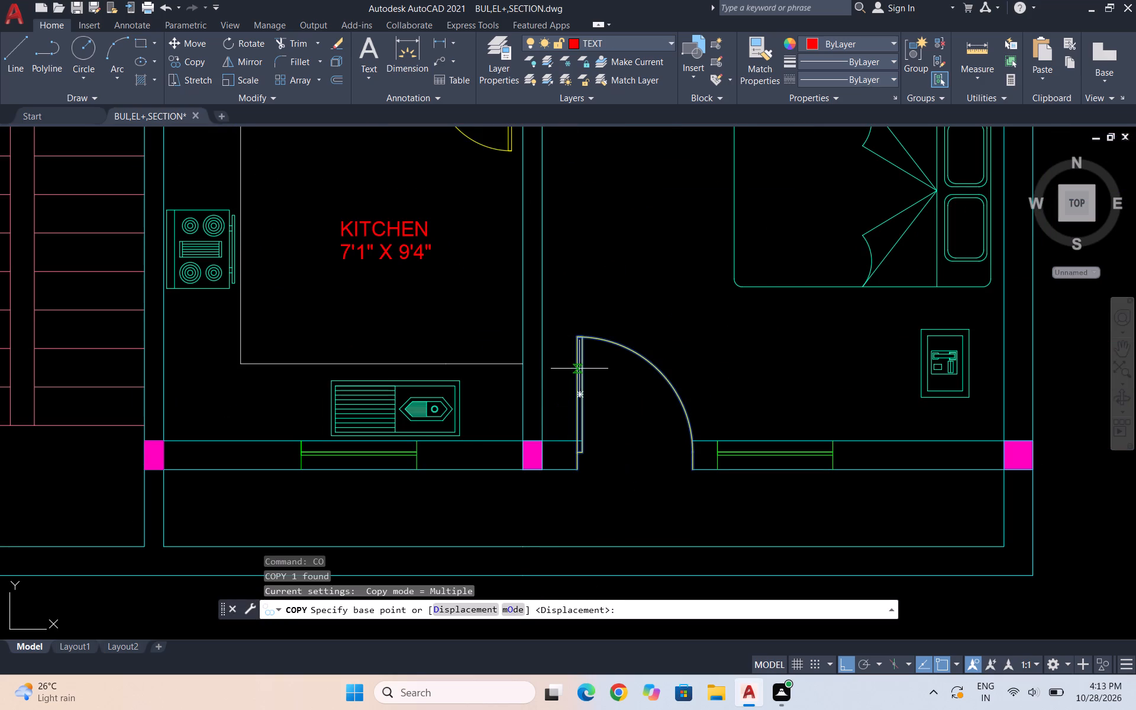
click(578, 469)
scroll(475, 448, down, 3)
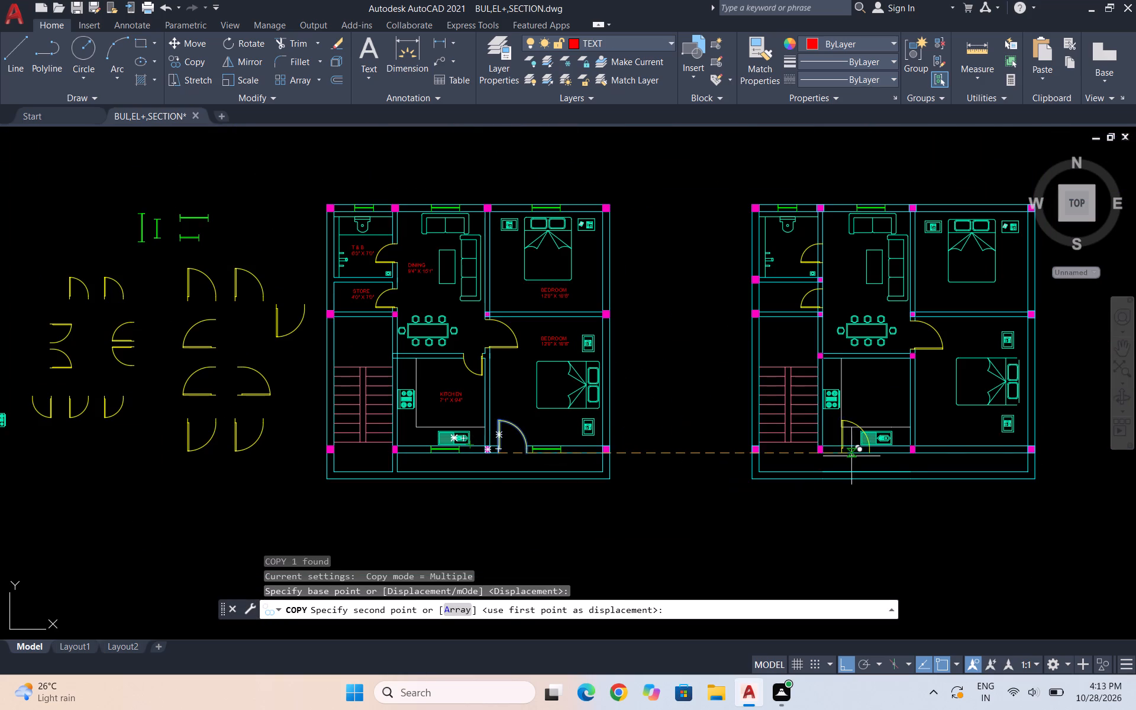
scroll(971, 425, up, 2)
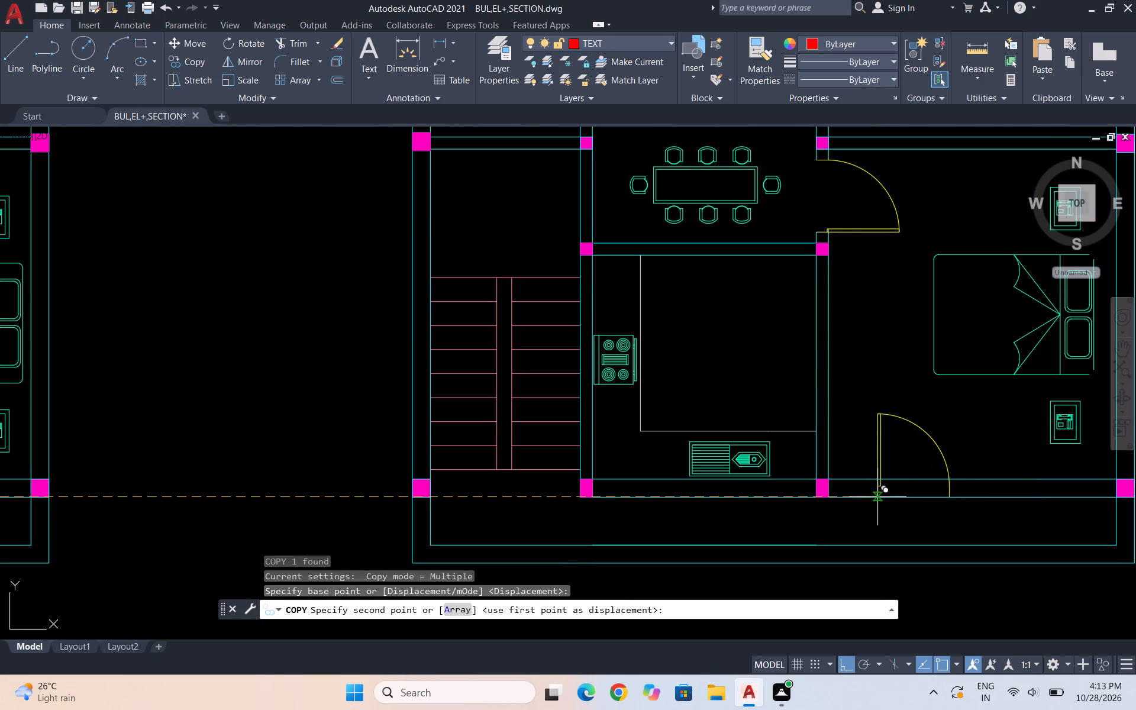
click(877, 497)
key(Escape)
Trim both wall lines crossing the copied door's opening in the unlabelled plan's lower bedroom bottom wall.
text(TR)
key(Return)
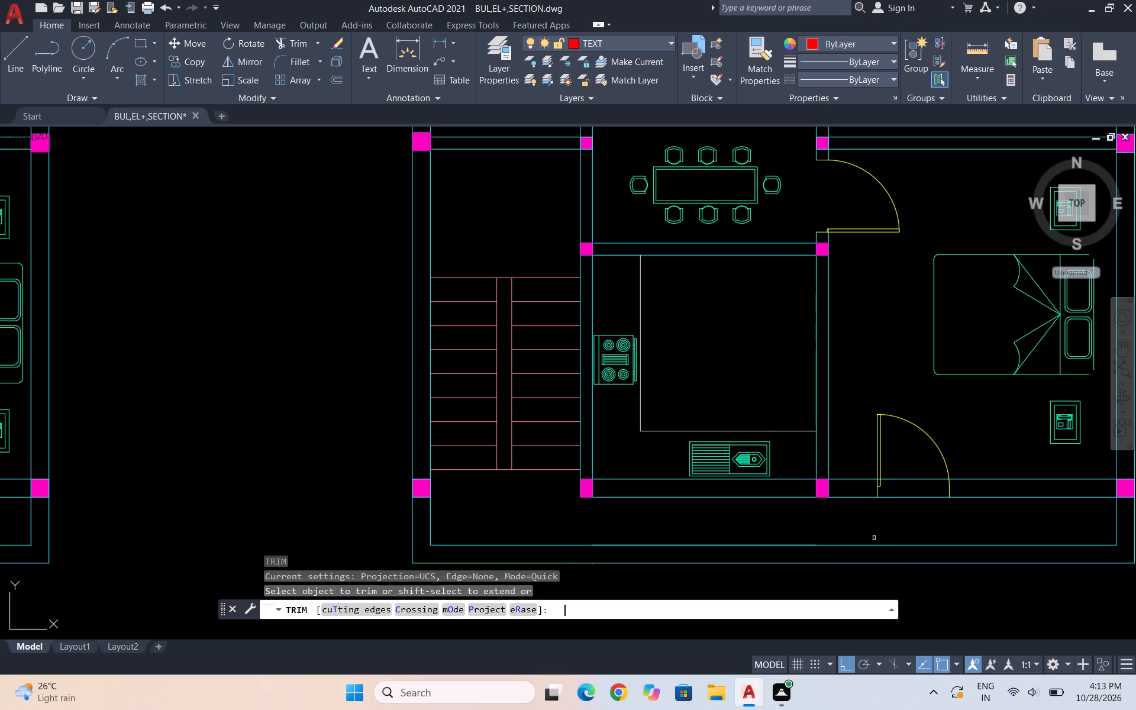
scroll(924, 515, up, 1)
drag(902, 444, 893, 518)
scroll(943, 433, down, 2)
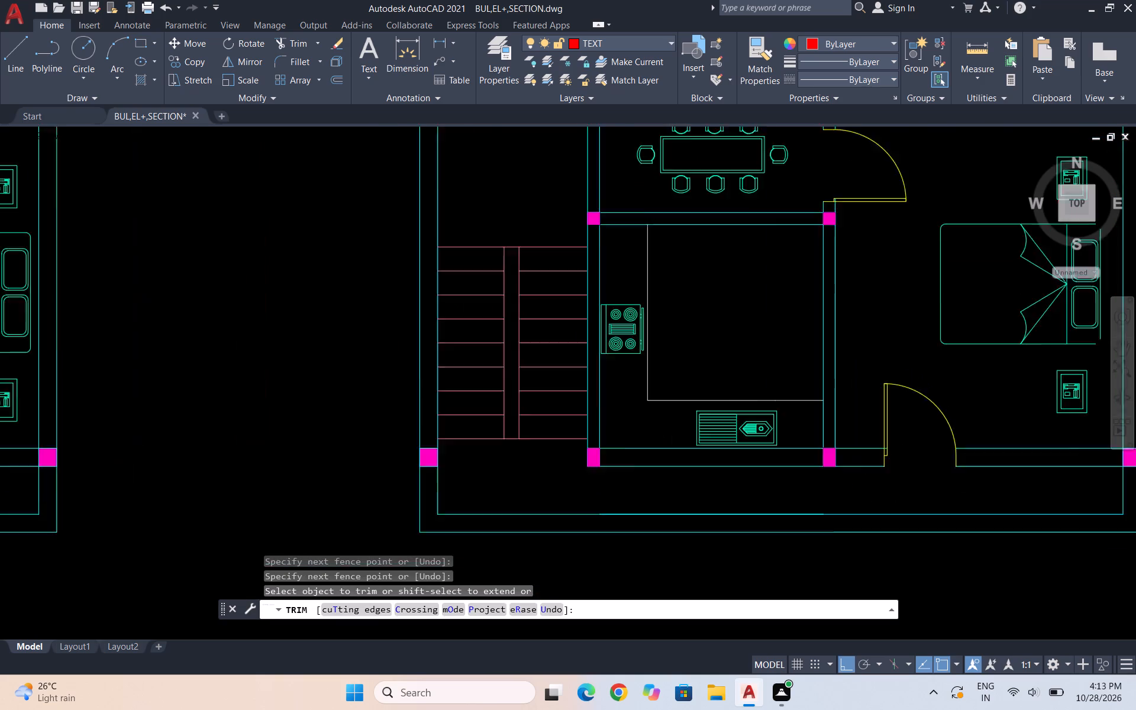
scroll(943, 425, down, 1)
key(Escape)
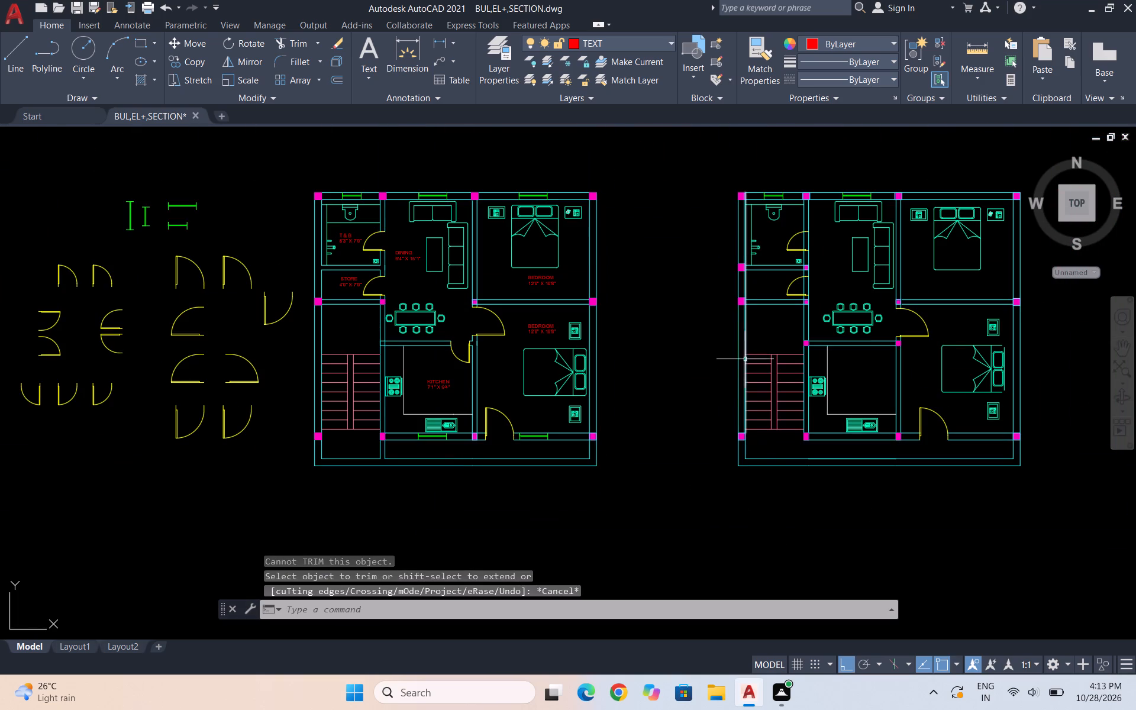
Copy the labelled plan's kitchen door straight across to the wall between the dining area and kitchen in the unlabelled plan.
scroll(433, 344, up, 1)
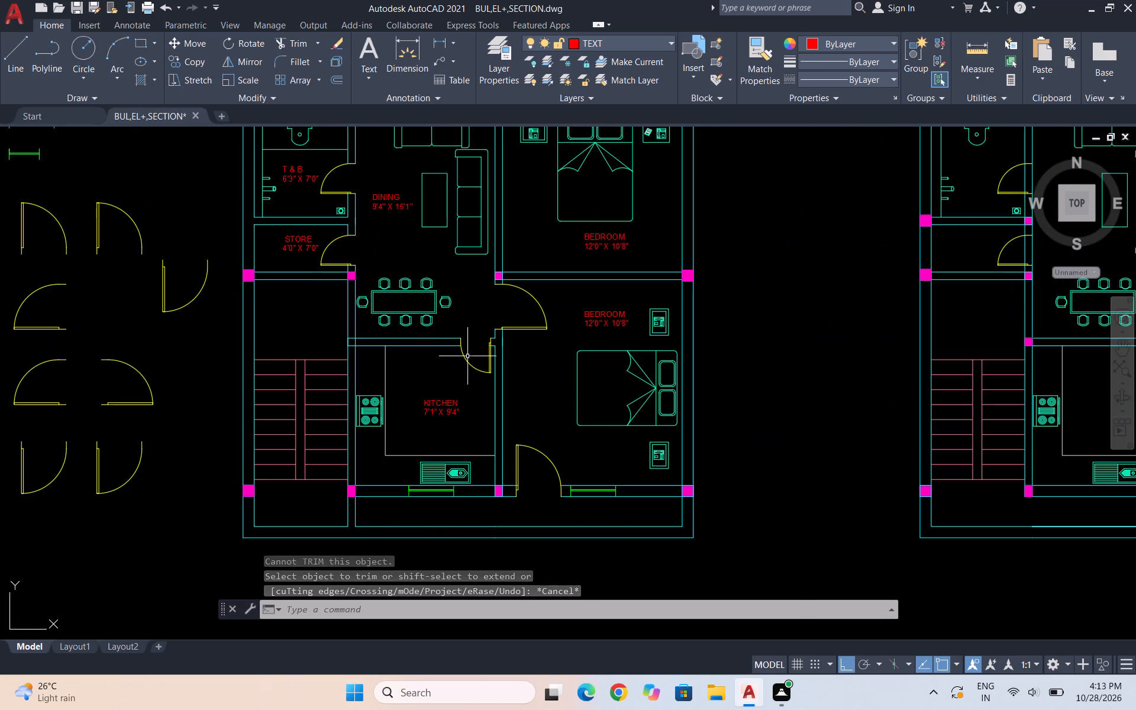
scroll(477, 362, up, 3)
drag(530, 418, 509, 388)
click(412, 318)
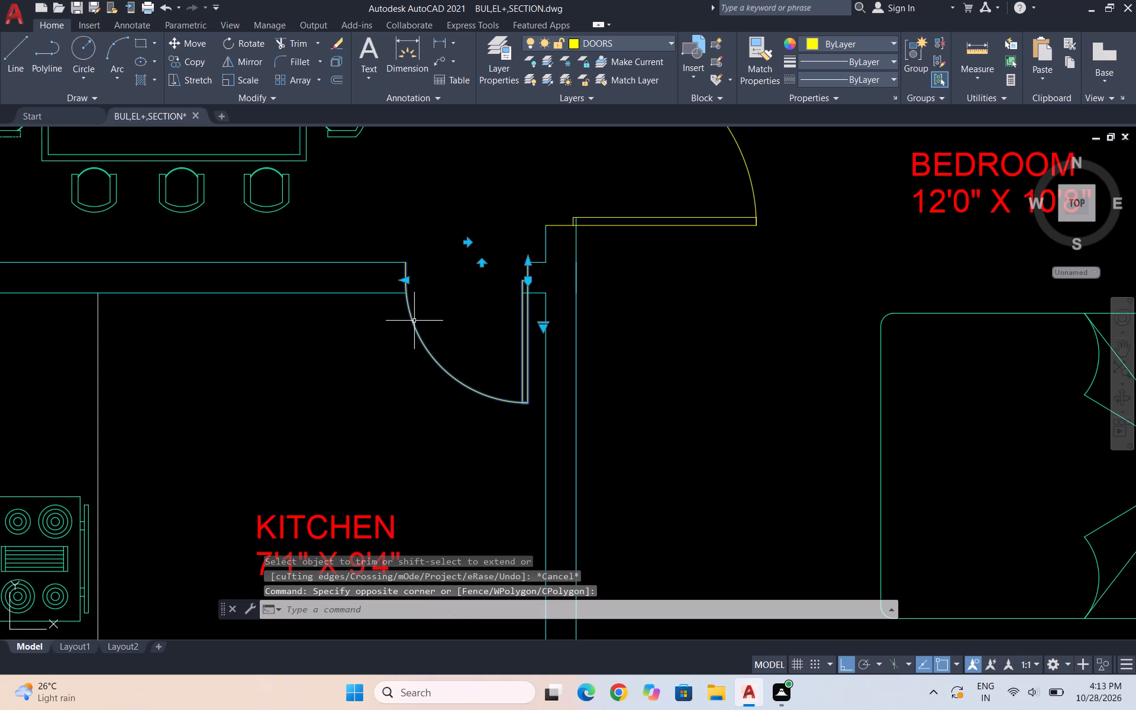
key(c)
key(o)
key(Return)
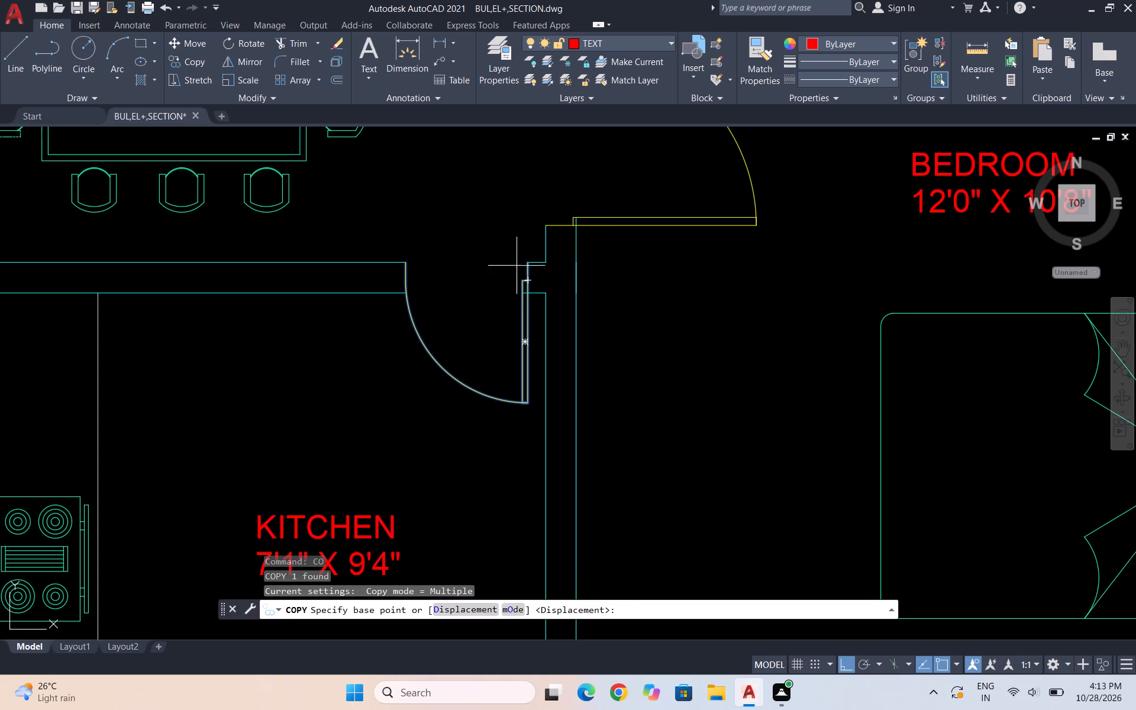
click(528, 260)
scroll(531, 259, down, 4)
scroll(950, 261, up, 2)
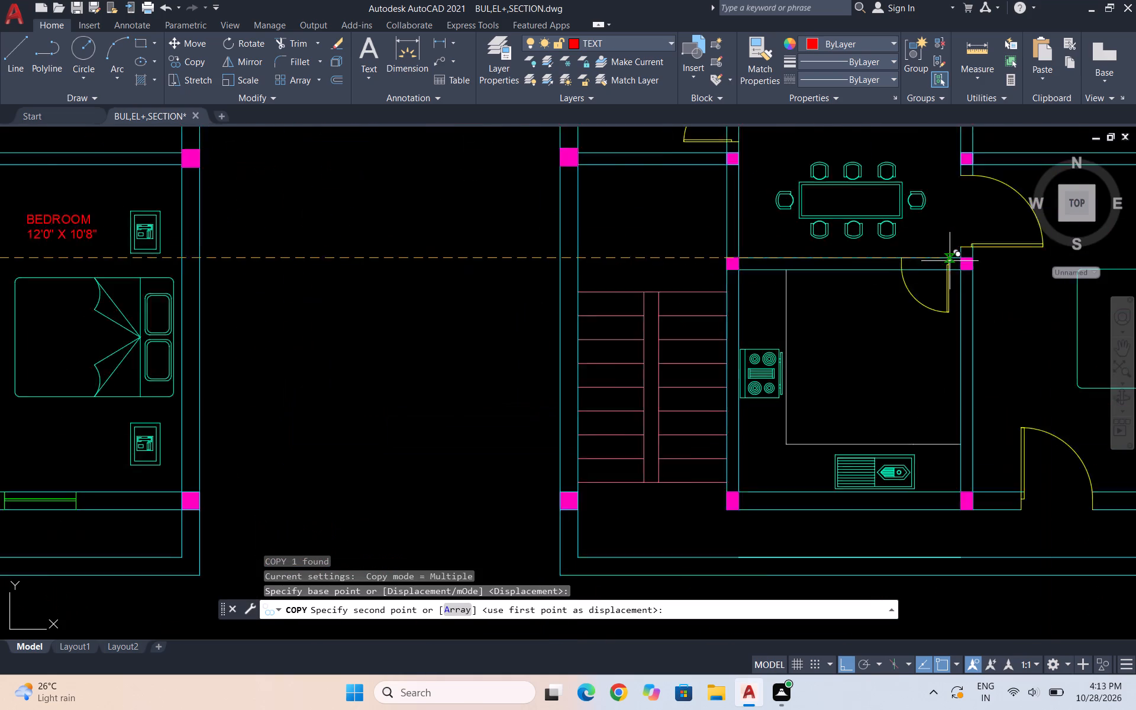
scroll(950, 261, up, 1)
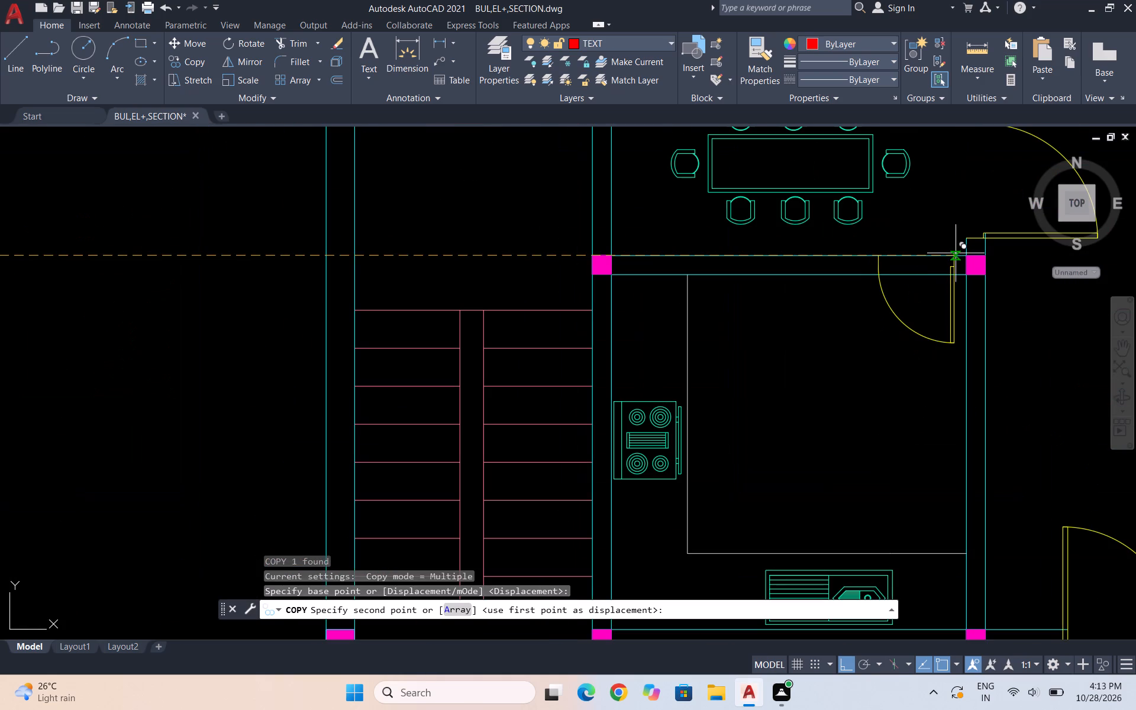
click(954, 258)
key(Escape)
scroll(1006, 289, down, 4)
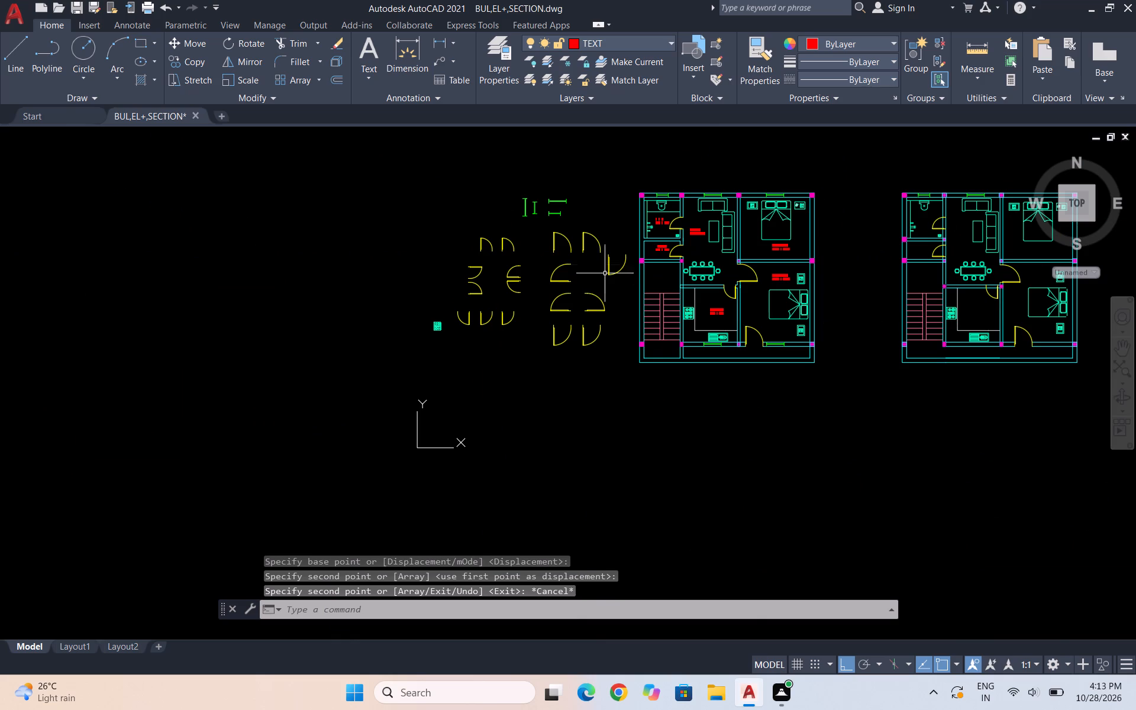
Trim both wall lines crossing the copied kitchen door's opening in the unlabelled plan's wall between dining area and kitchen.
scroll(434, 292, down, 1)
scroll(756, 297, up, 1)
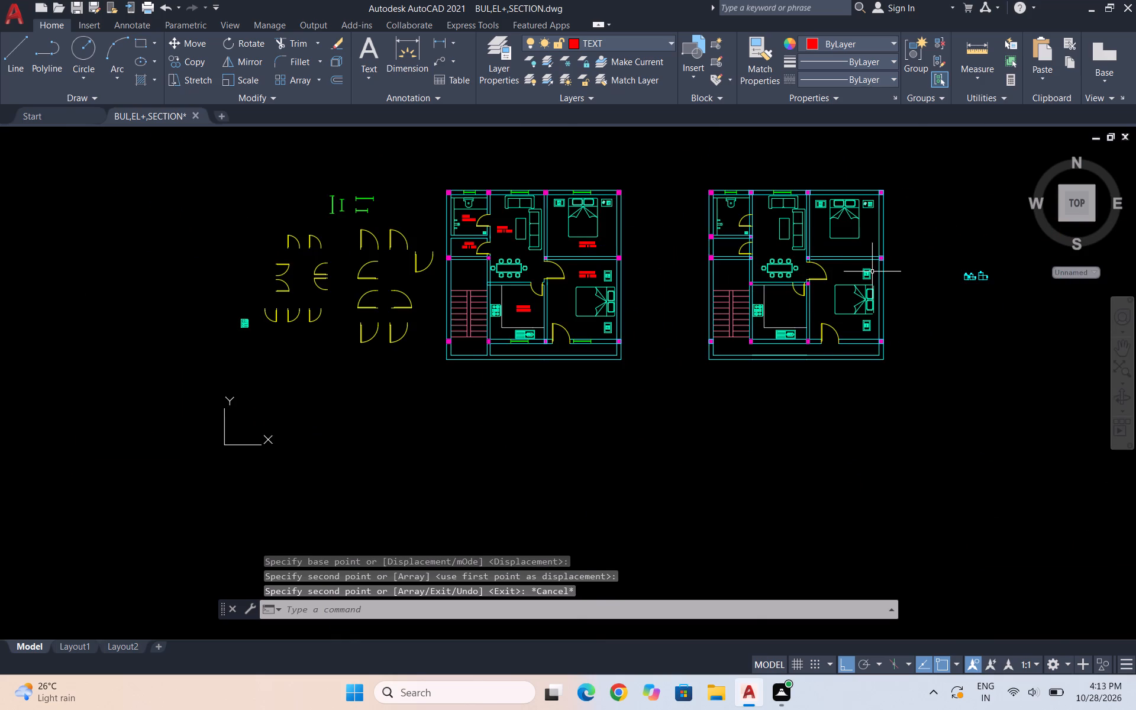
scroll(817, 268, up, 3)
text(TR)
key(Return)
scroll(724, 350, up, 1)
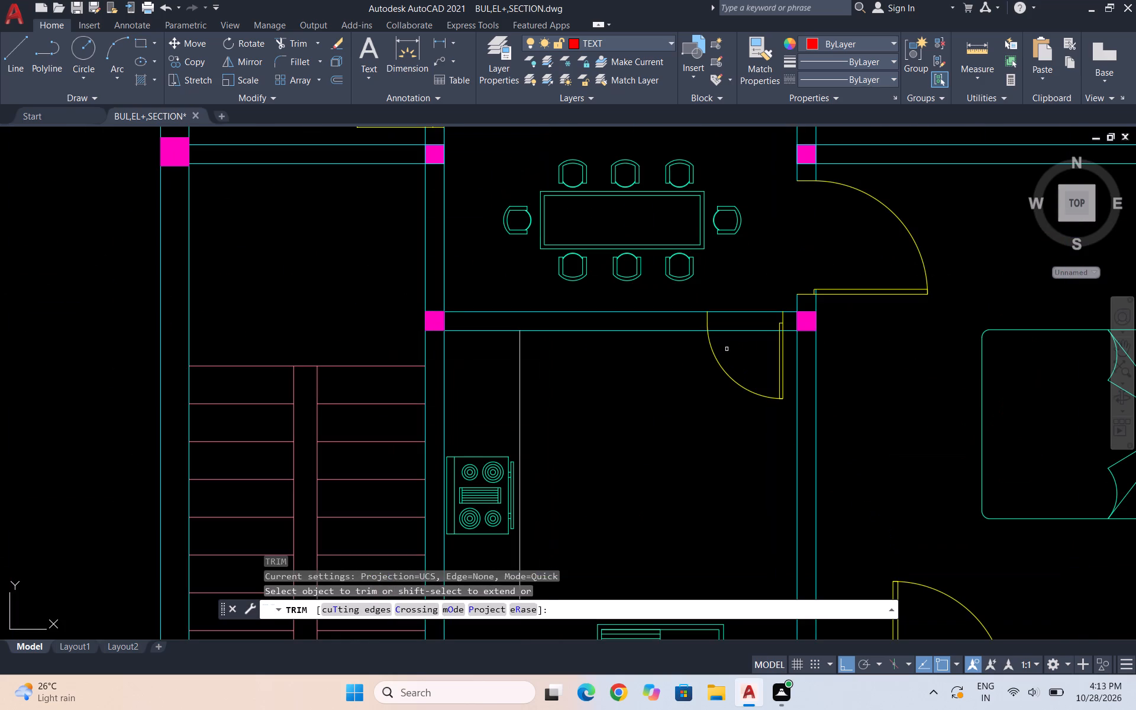
drag(732, 354, 732, 318)
drag(736, 289, 744, 350)
scroll(776, 223, down, 1)
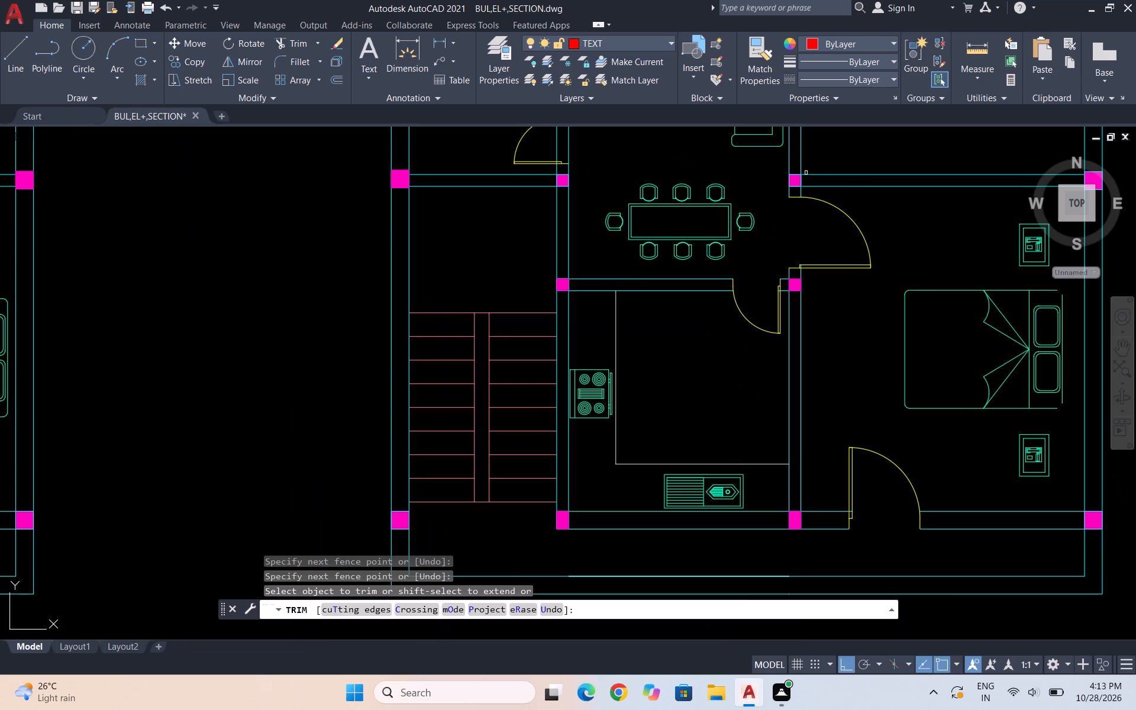
scroll(801, 174, up, 3)
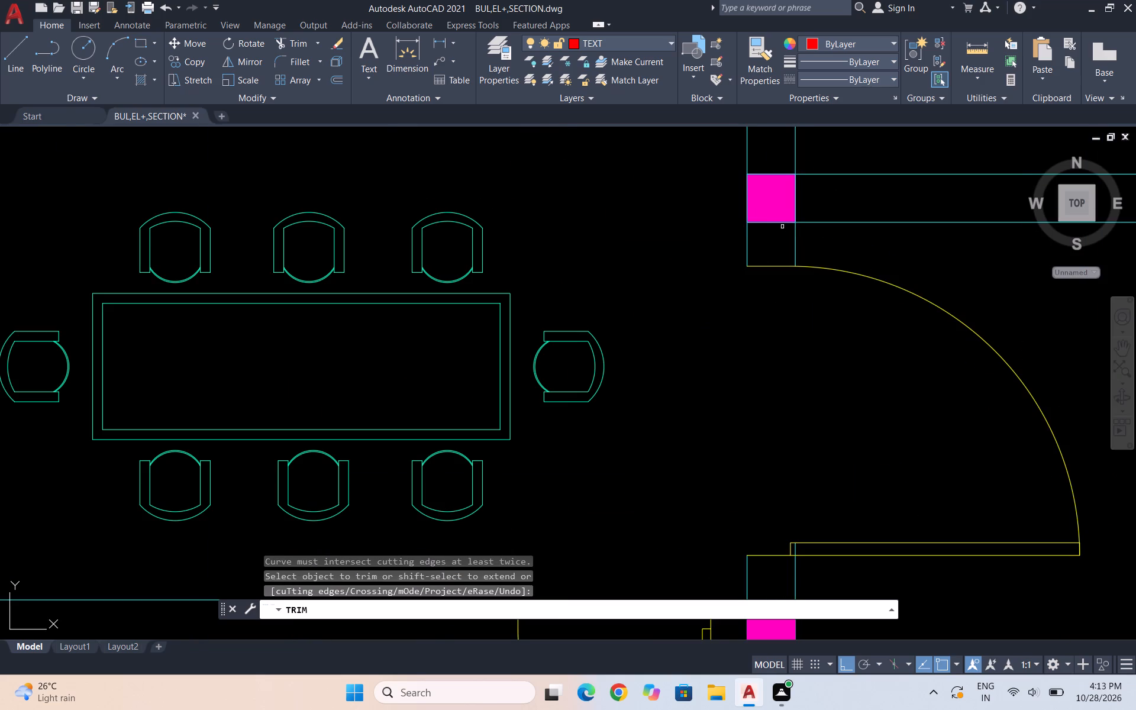
scroll(783, 226, down, 3)
scroll(733, 292, down, 1)
key(Escape)
key(Escape)
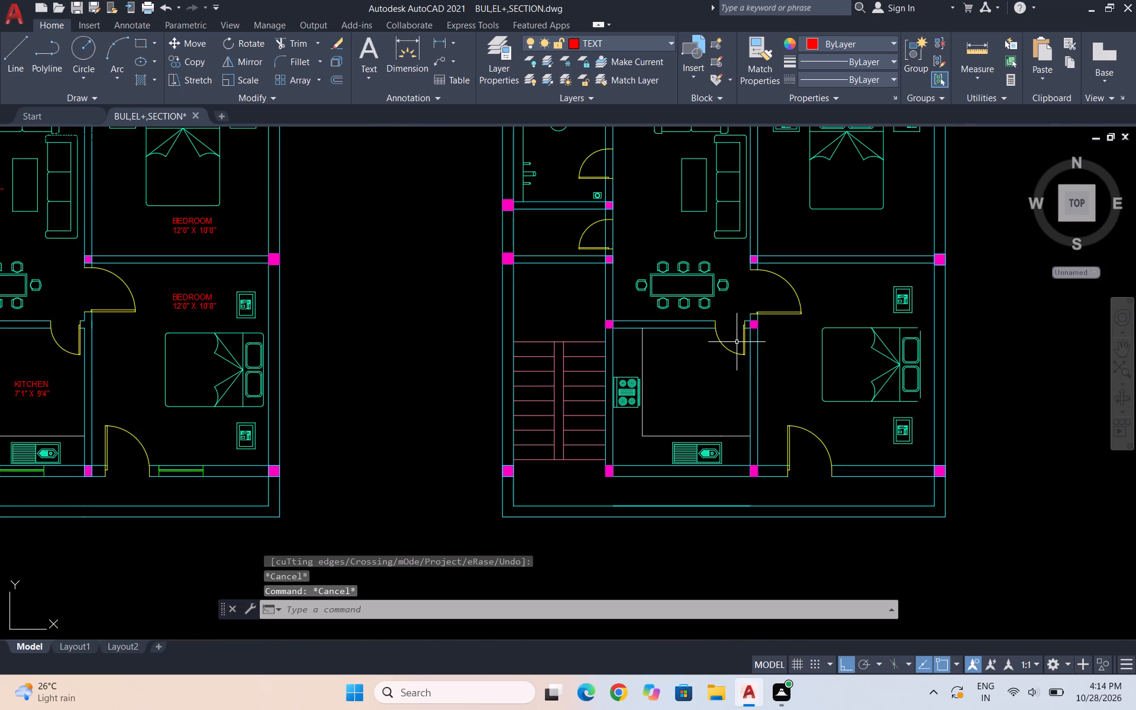
Trim the wall lines crossing the toilet and store door openings in the unlabelled plan.
scroll(845, 358, down, 1)
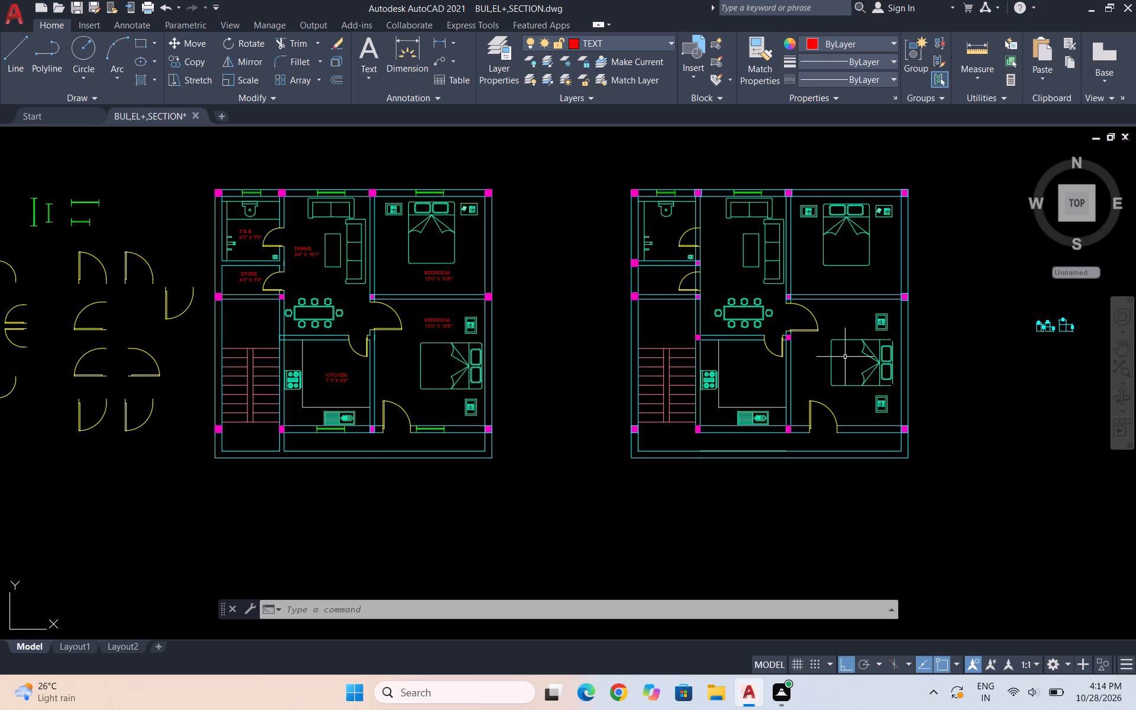
text(TR)
key(Return)
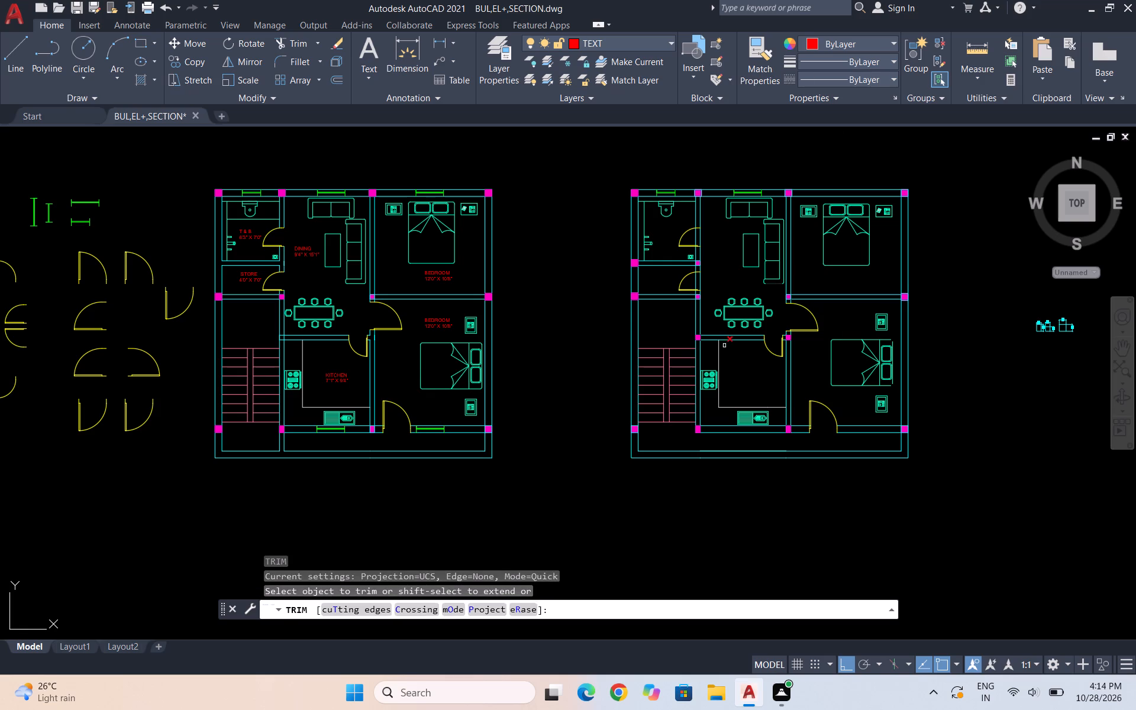
scroll(707, 229, up, 3)
drag(650, 248, 702, 251)
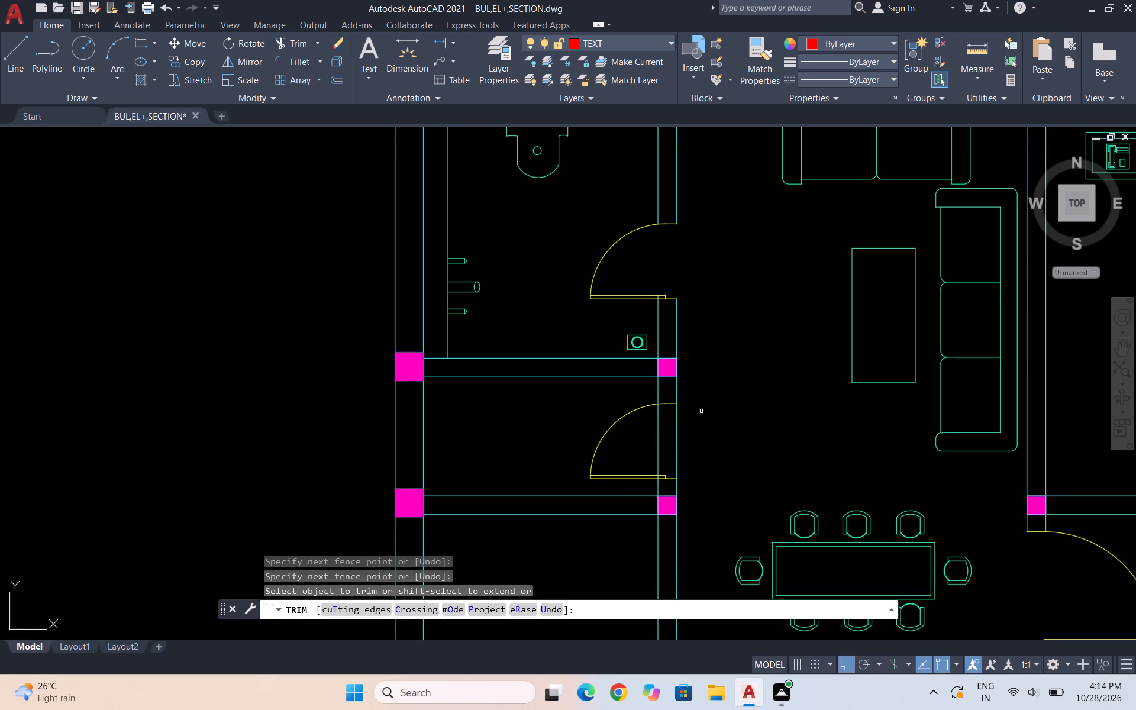
drag(647, 447, 728, 448)
scroll(703, 402, down, 3)
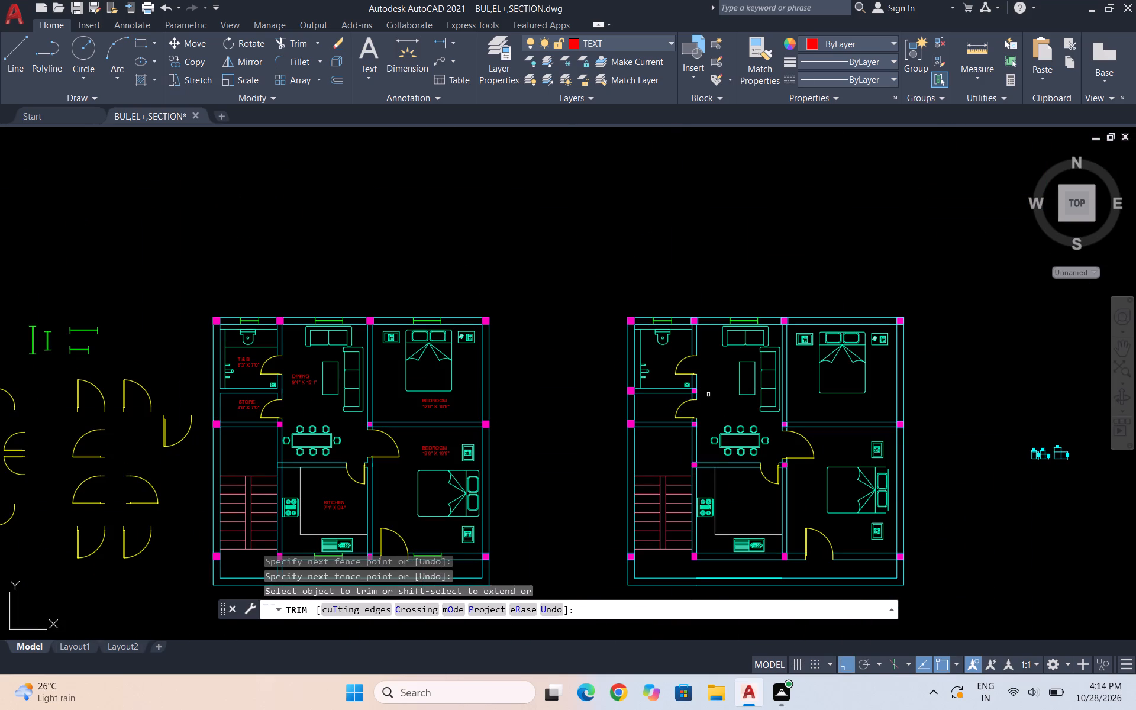
key(Escape)
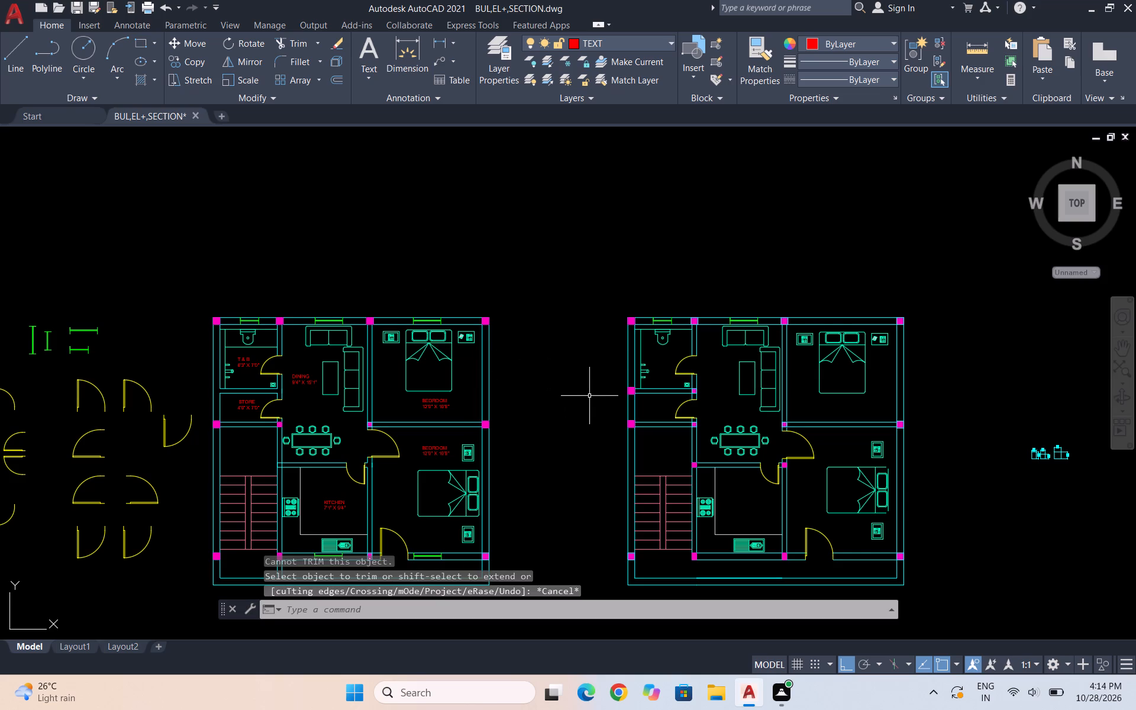
Draw a horizontal line below the WC in the unlabelled plan's toilet, from the inner vertical line to the door-side wall.
key(l)
key(Return)
scroll(671, 346, up, 3)
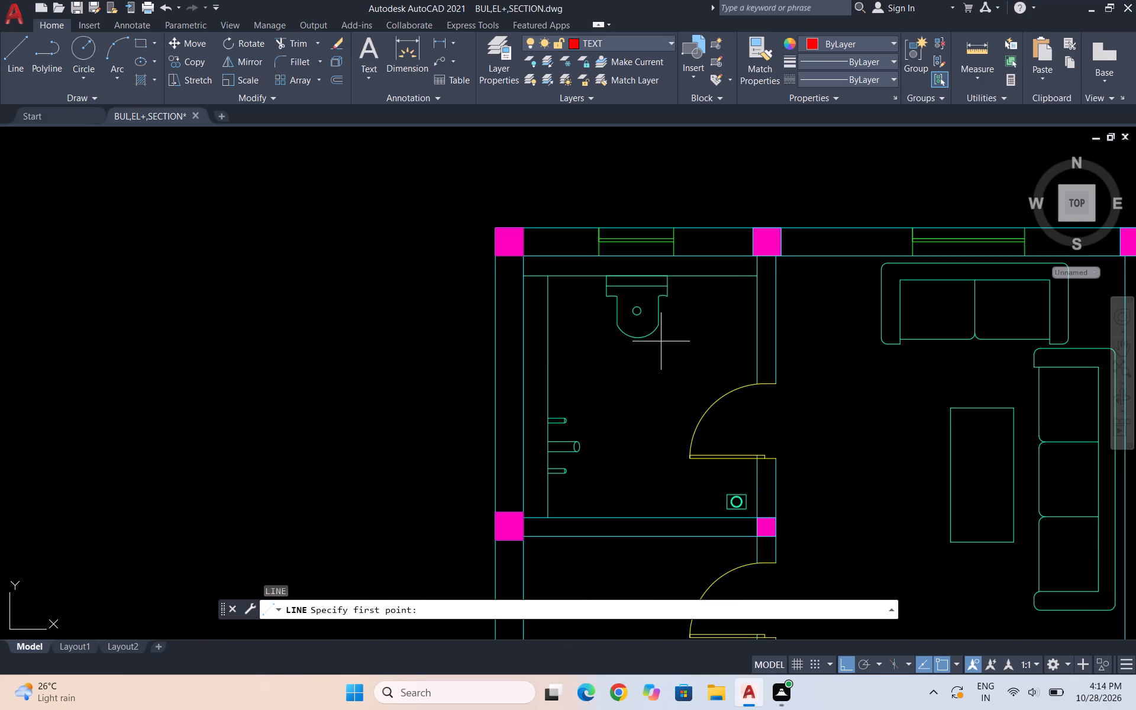
click(547, 356)
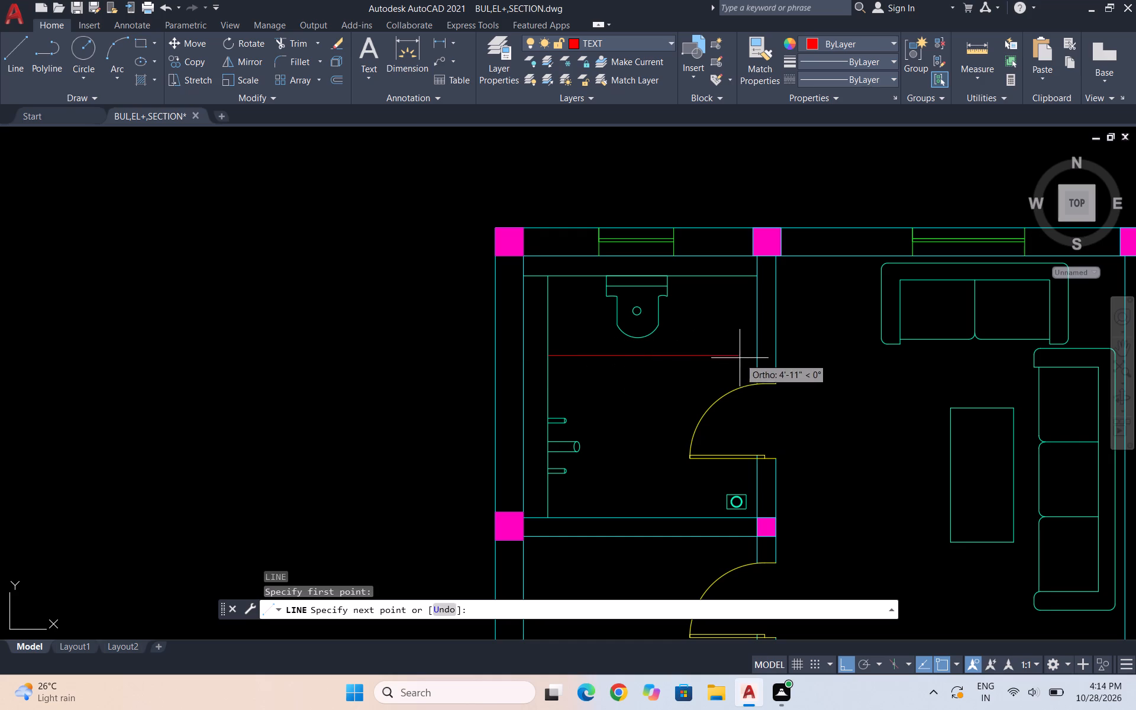
click(756, 356)
key(Escape)
Move the new line below the WC onto the WALLS layer.
drag(684, 369, 678, 363)
click(646, 341)
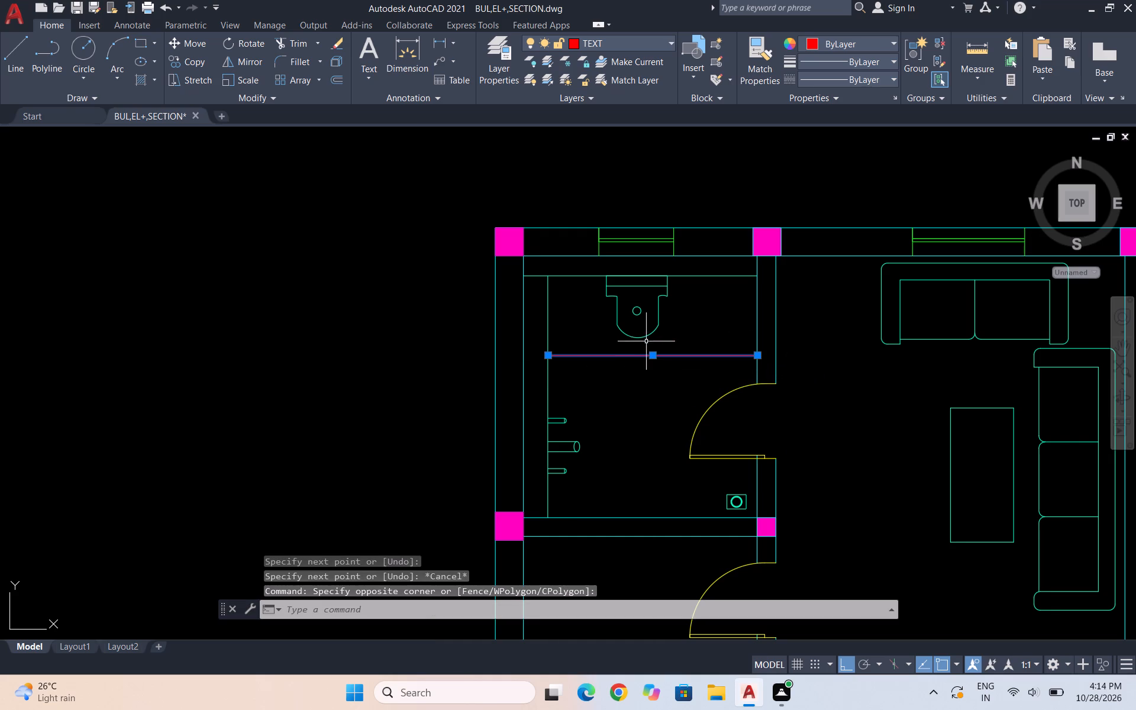
click(638, 41)
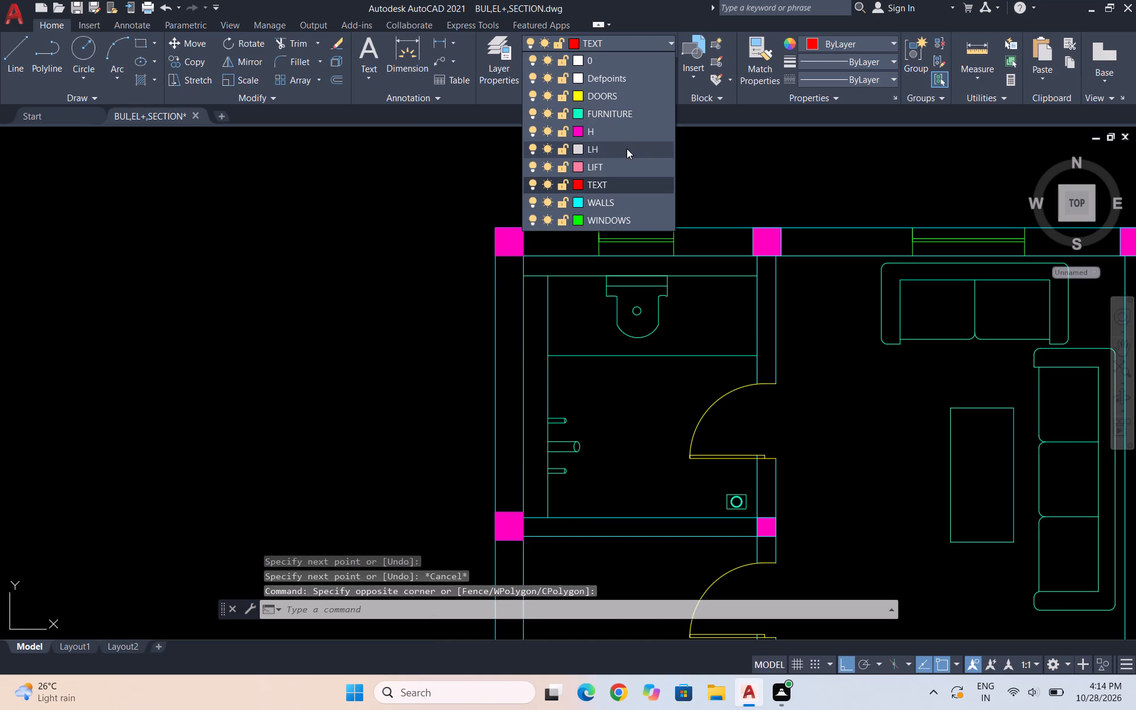
click(618, 210)
key(Escape)
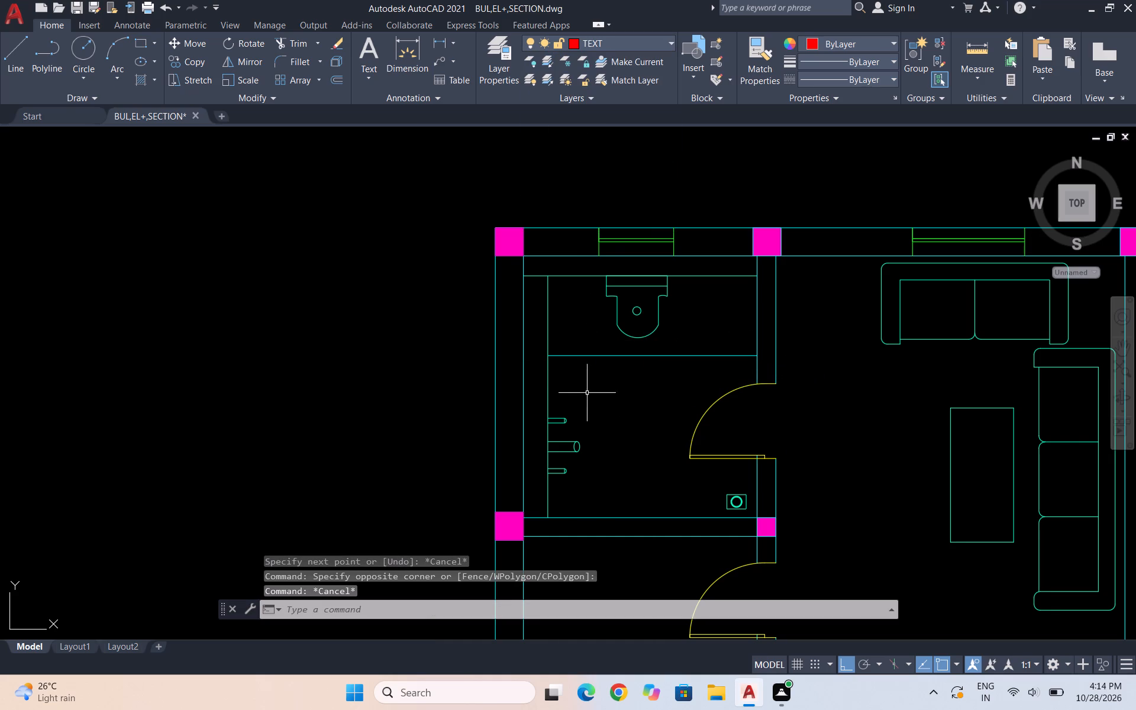
Copy the "T & B 6'3" X 7'0"" label straight across into the unlabelled plan's toilet.
scroll(659, 251, down, 1)
scroll(505, 269, down, 2)
scroll(124, 301, up, 2)
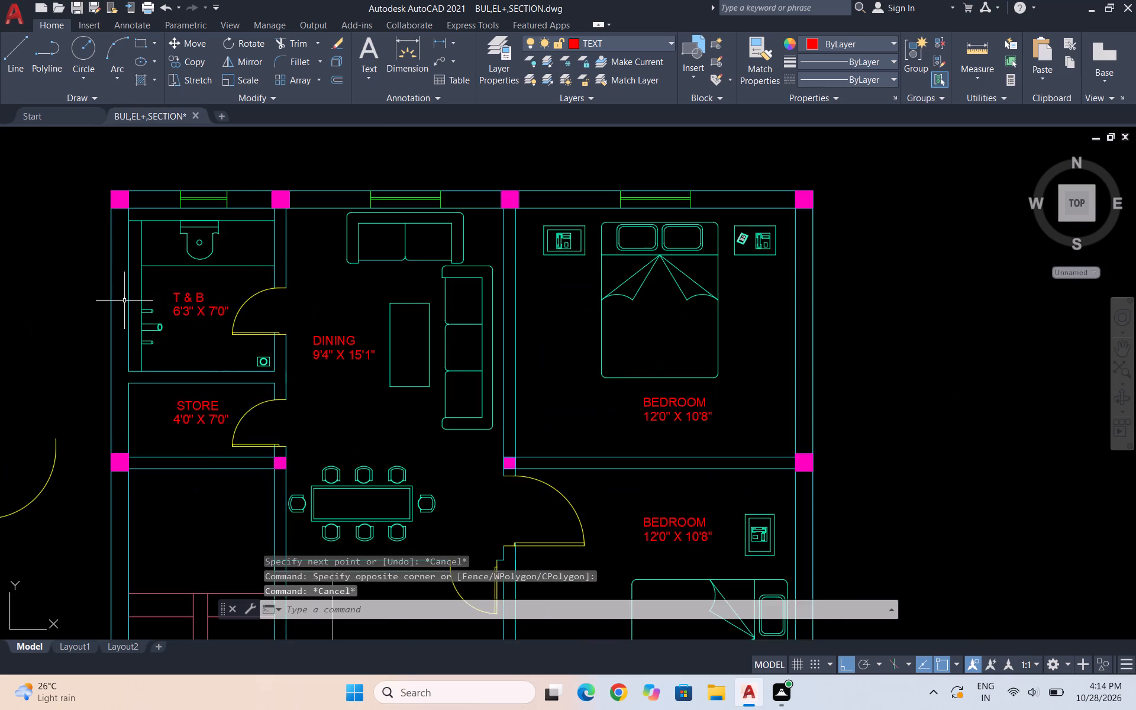
scroll(124, 301, up, 1)
drag(258, 348, 250, 335)
click(206, 283)
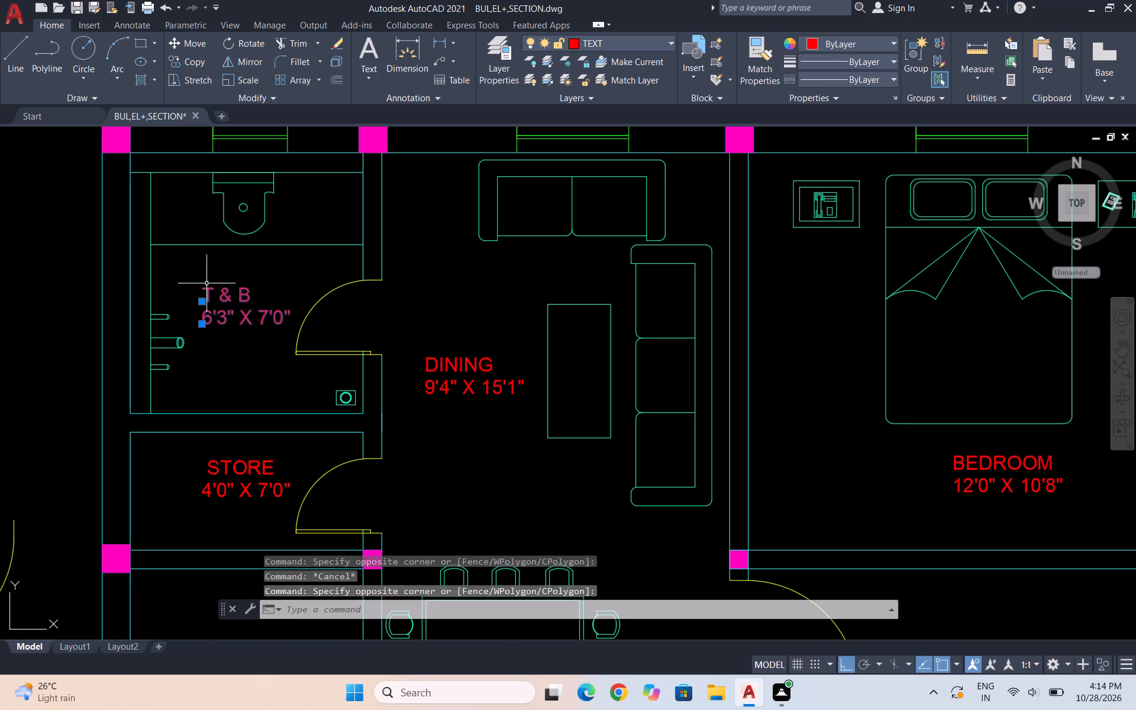
text(CO)
key(Return)
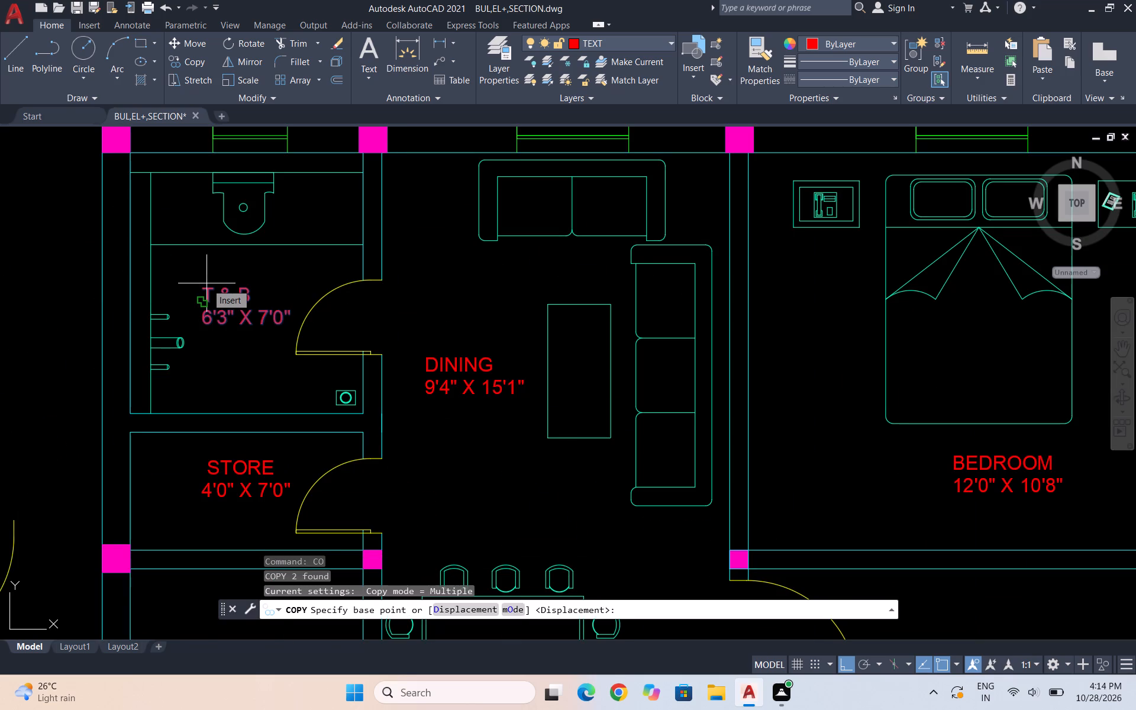
click(222, 304)
scroll(221, 303, down, 4)
scroll(489, 305, up, 2)
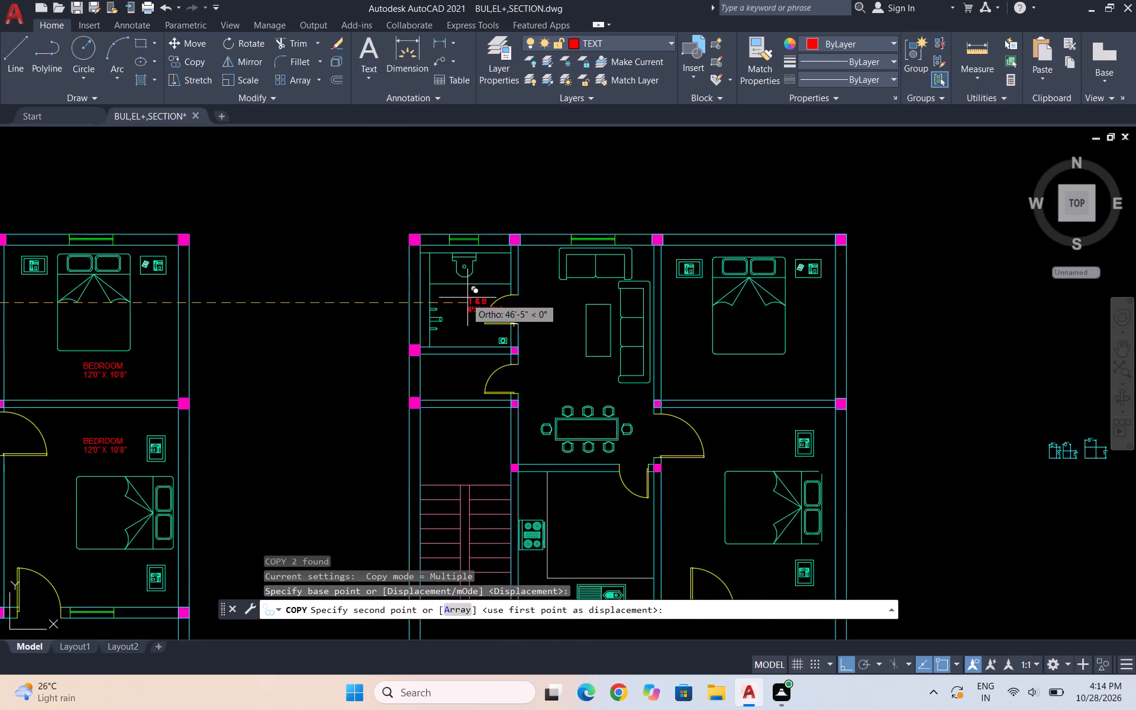
scroll(465, 298, up, 2)
click(429, 289)
key(Escape)
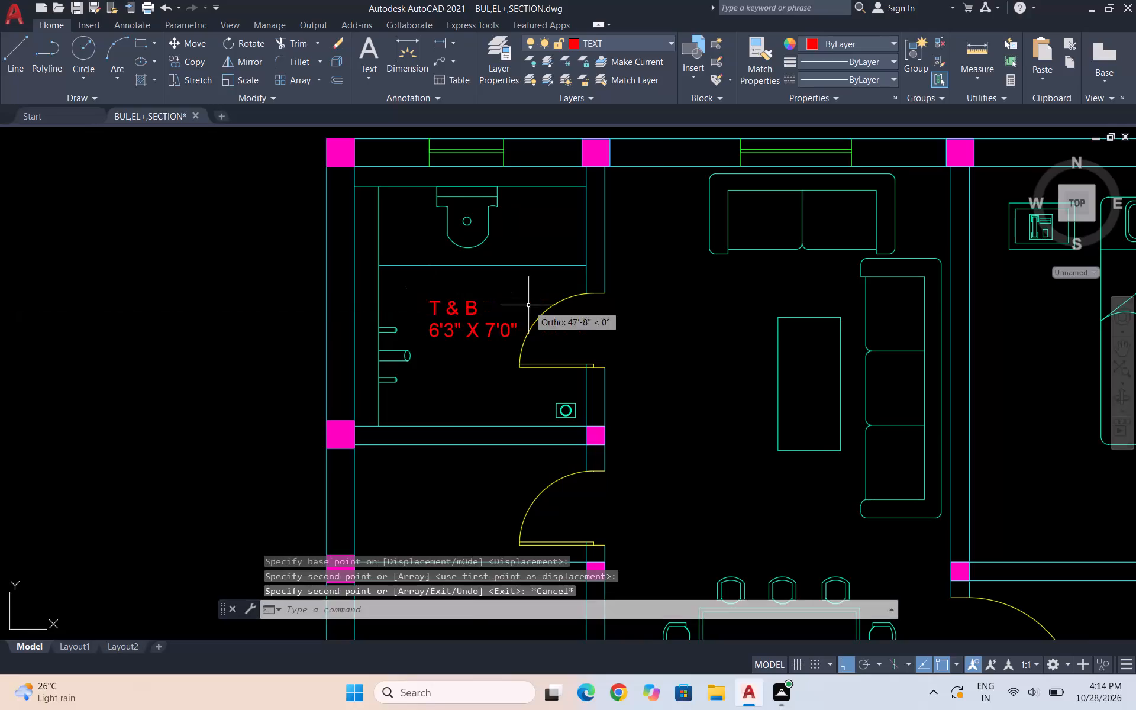
Copy the "STORE 4'0" X 7'0"" label straight across into the store room of the second plan.
scroll(669, 278, down, 1)
scroll(862, 260, down, 2)
scroll(306, 324, up, 3)
drag(383, 346, 360, 314)
click(312, 283)
text(CO)
key(Return)
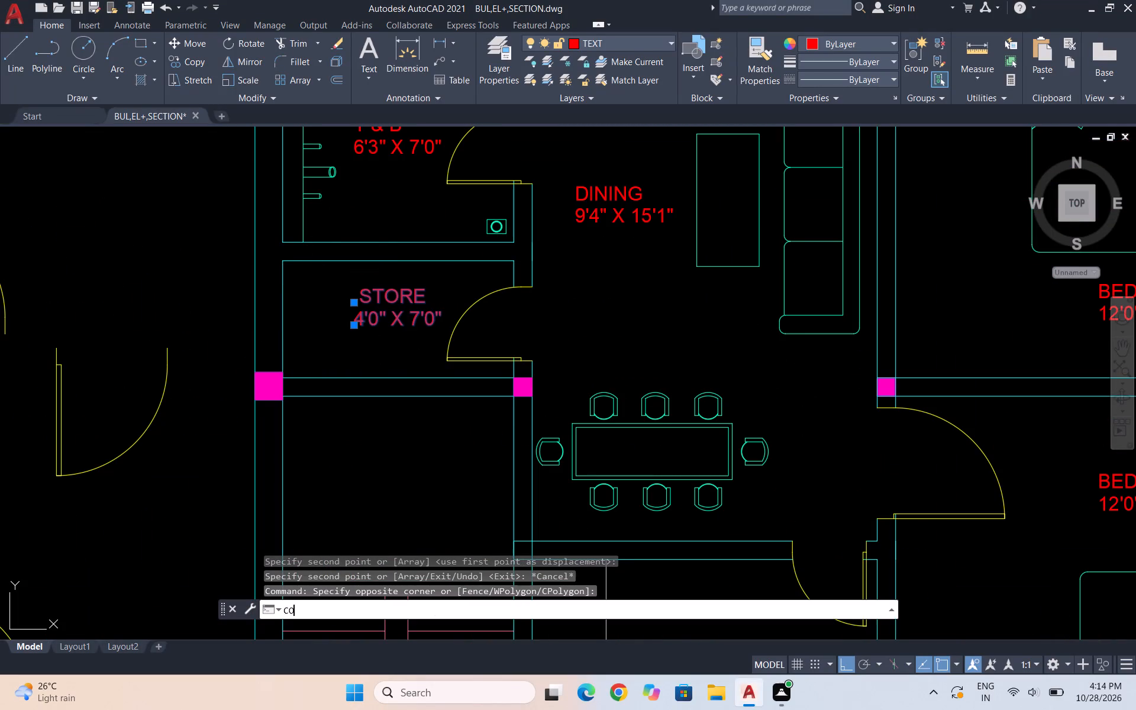
click(392, 316)
scroll(338, 318, down, 3)
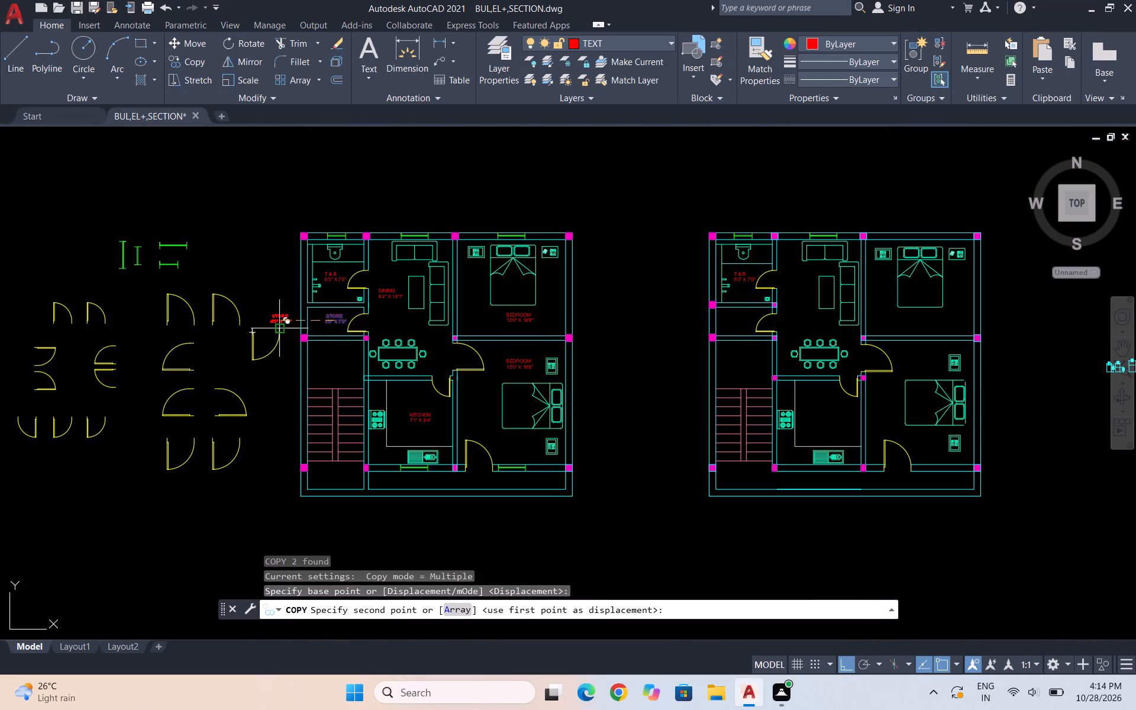
scroll(714, 313, up, 2)
scroll(789, 328, up, 3)
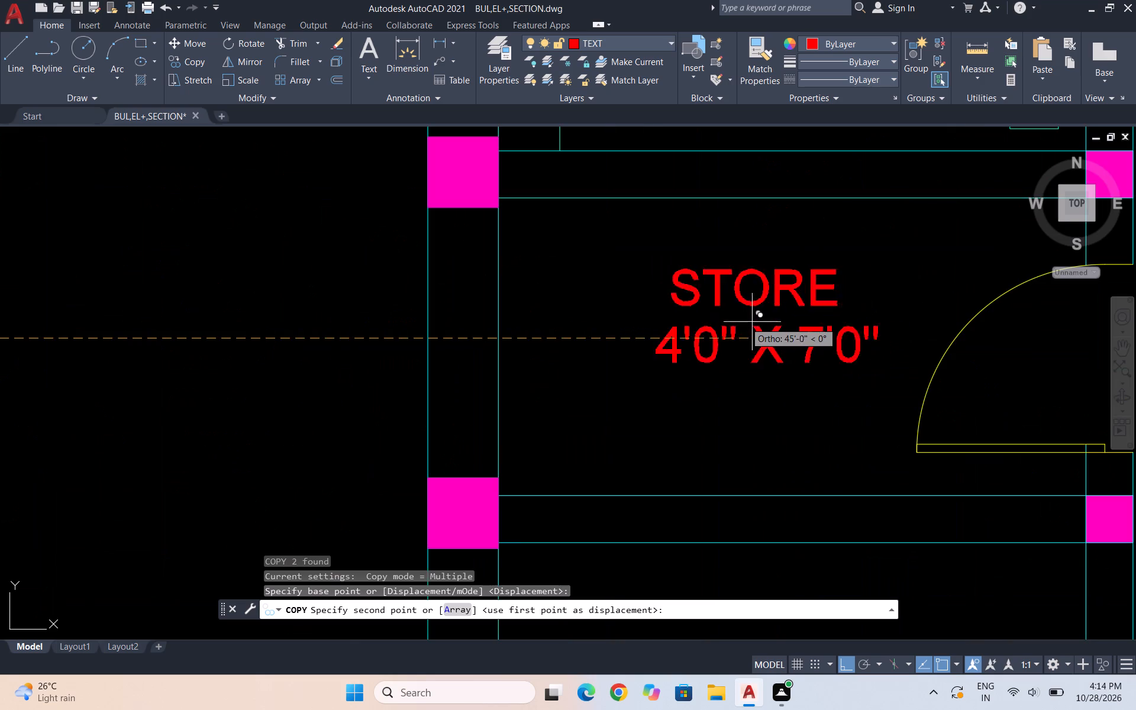
click(691, 338)
scroll(835, 234, down, 4)
key(Escape)
Copy the "DINING 9'4" X 15'1"" label straight across into the second plan, beside the coffee table.
scroll(306, 317, down, 1)
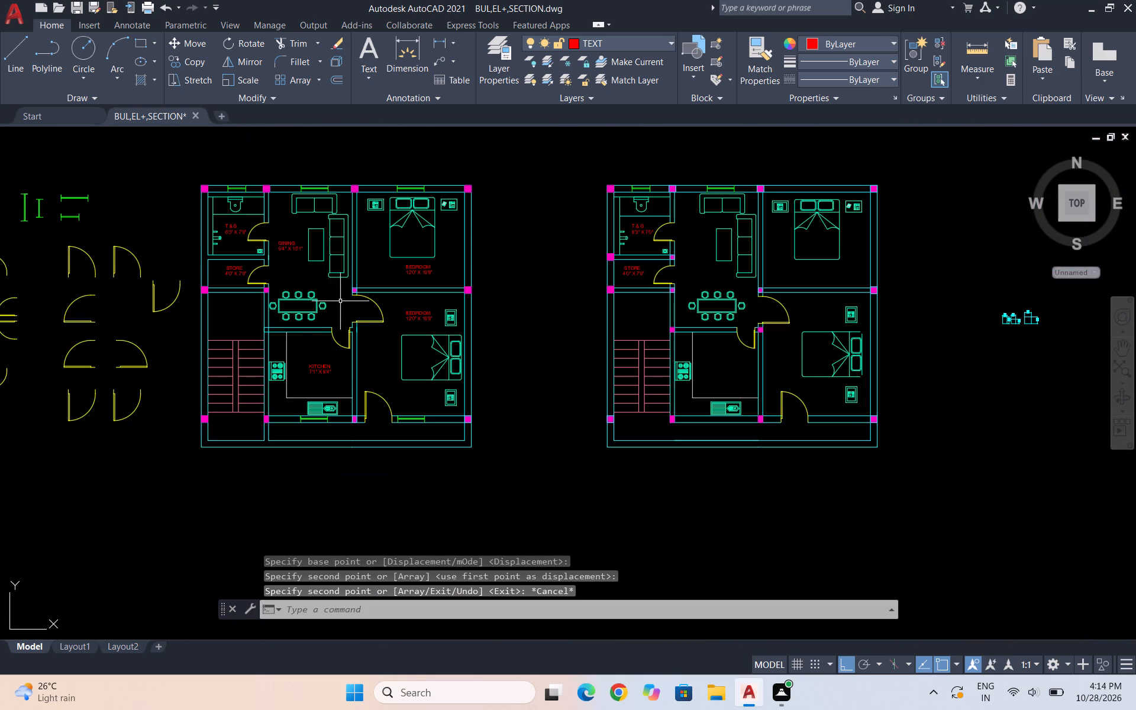
scroll(281, 242, up, 2)
drag(325, 290, 318, 277)
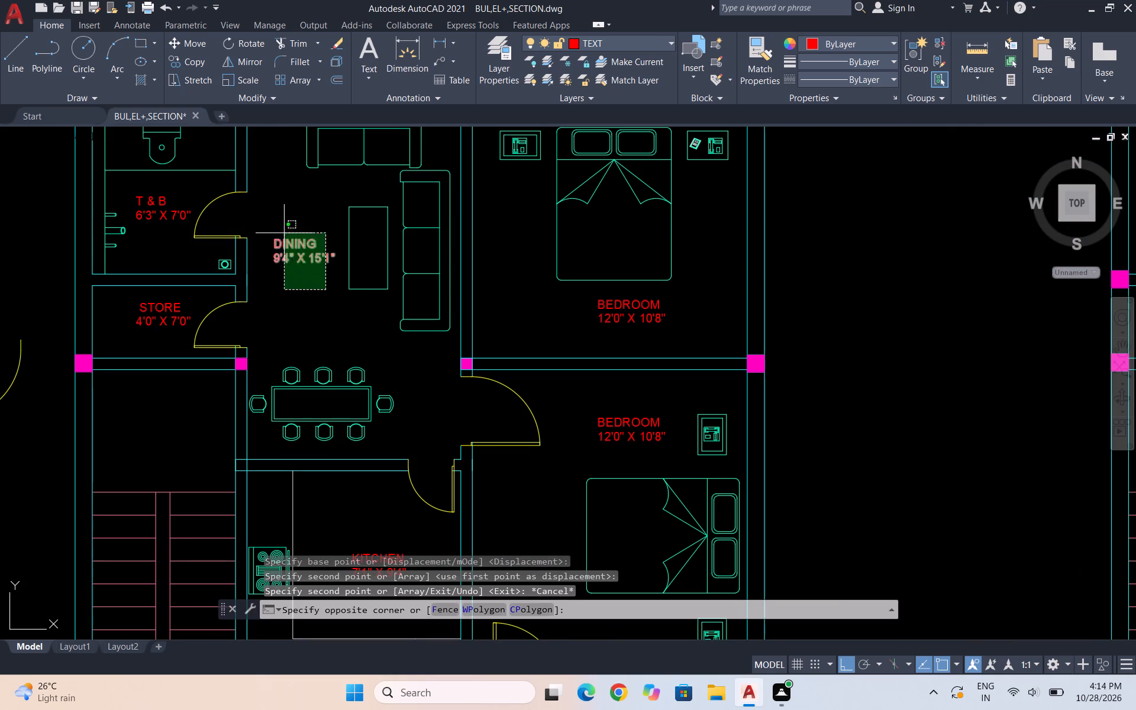
click(283, 233)
text(CO)
key(Return)
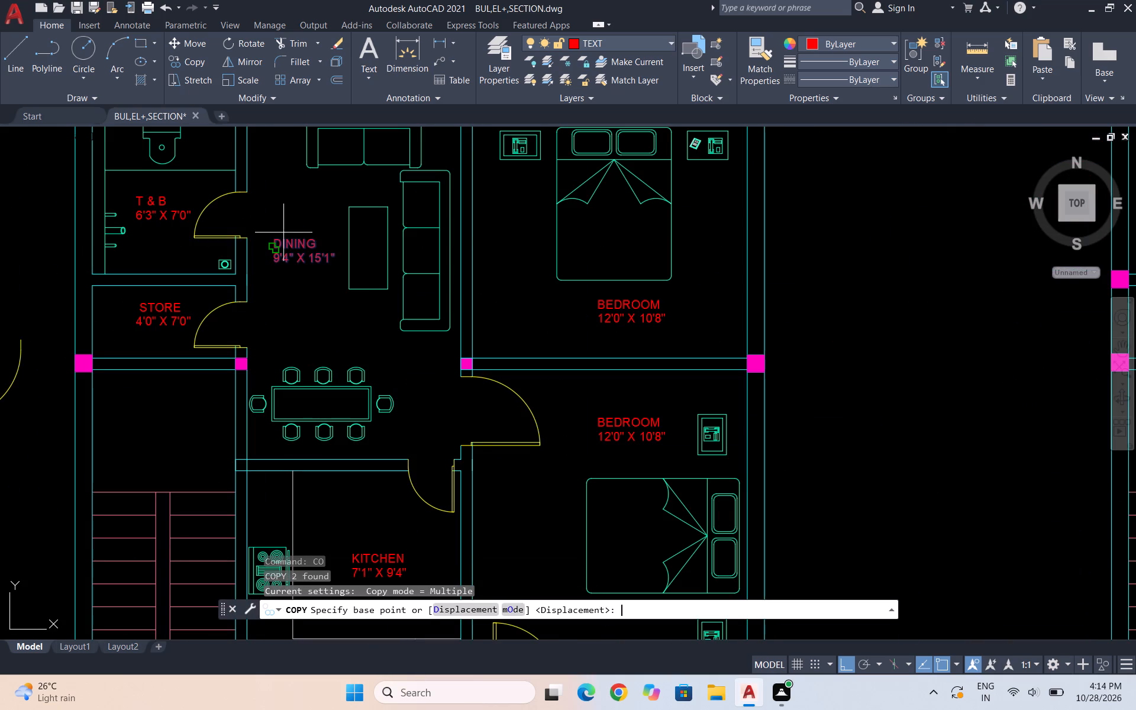
click(296, 257)
scroll(230, 244, down, 1)
scroll(134, 304, down, 1)
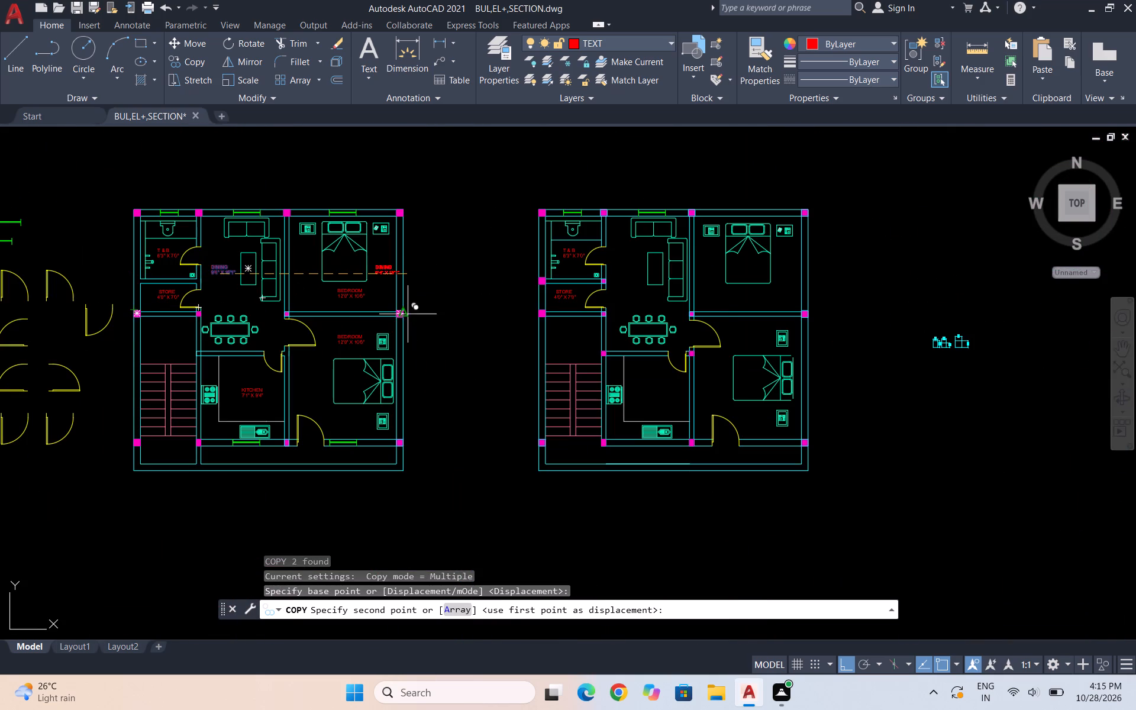
scroll(646, 271, up, 3)
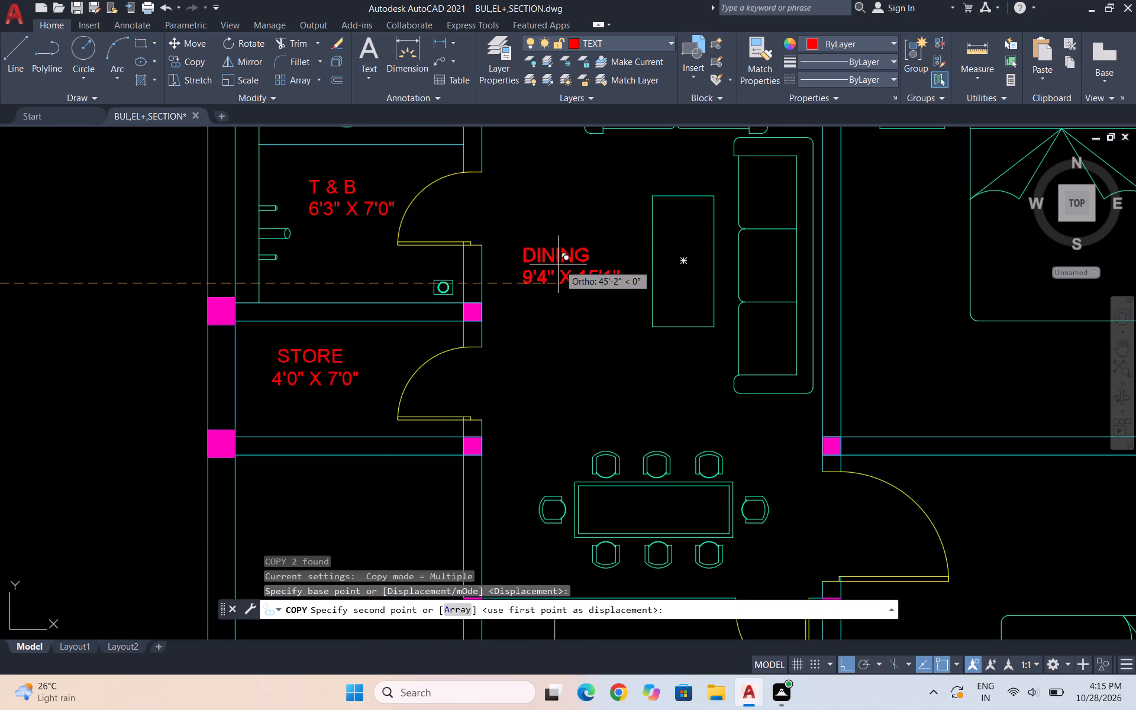
click(580, 264)
scroll(603, 270, down, 4)
key(Escape)
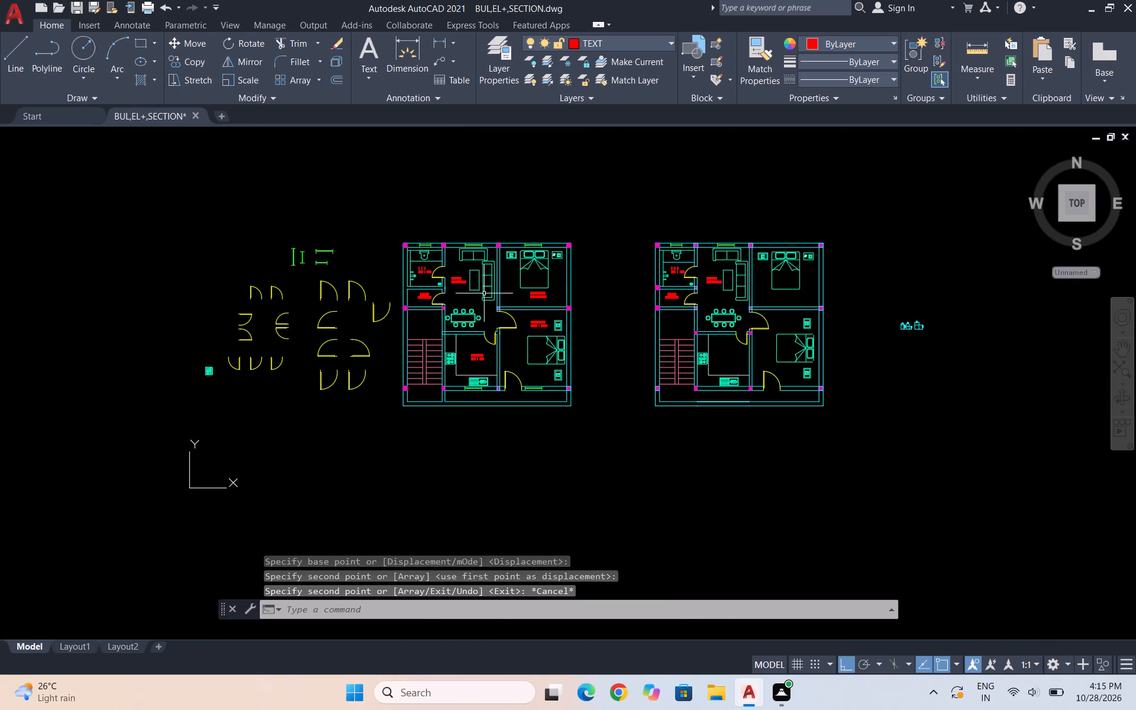
Copy the upper "BEDROOM 12'0" X 10'8"" label straight across to below the bed in the second plan's upper bedroom.
scroll(517, 295, up, 3)
click(644, 325)
click(503, 288)
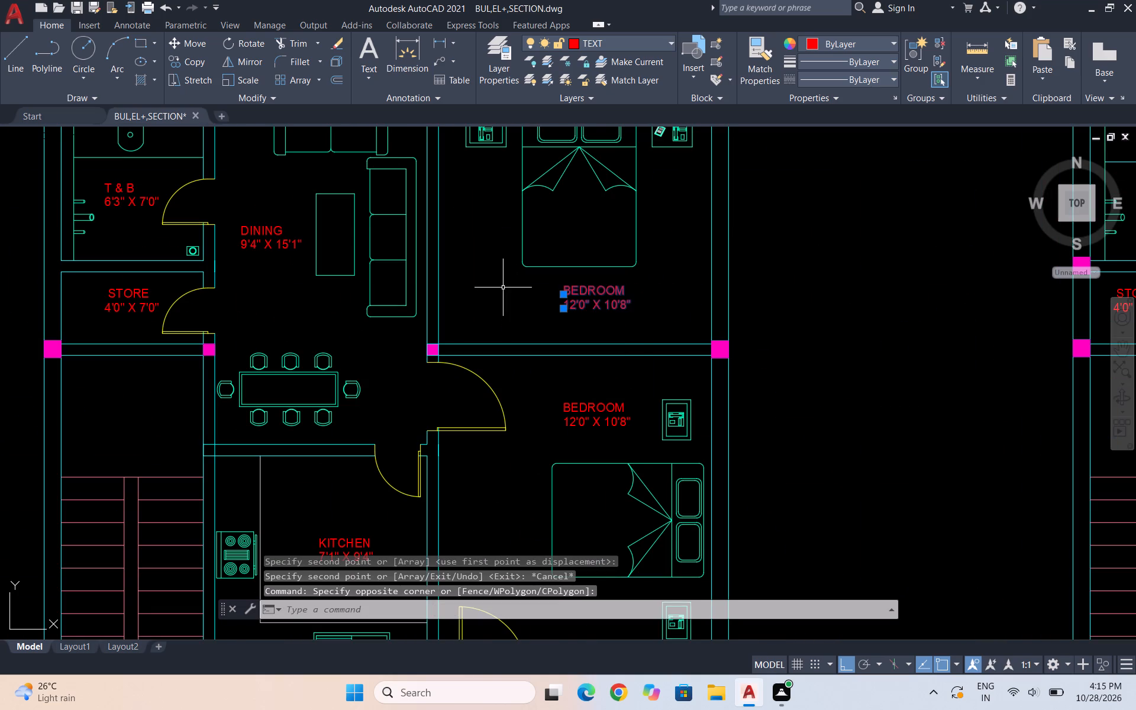
text(CO)
key(Return)
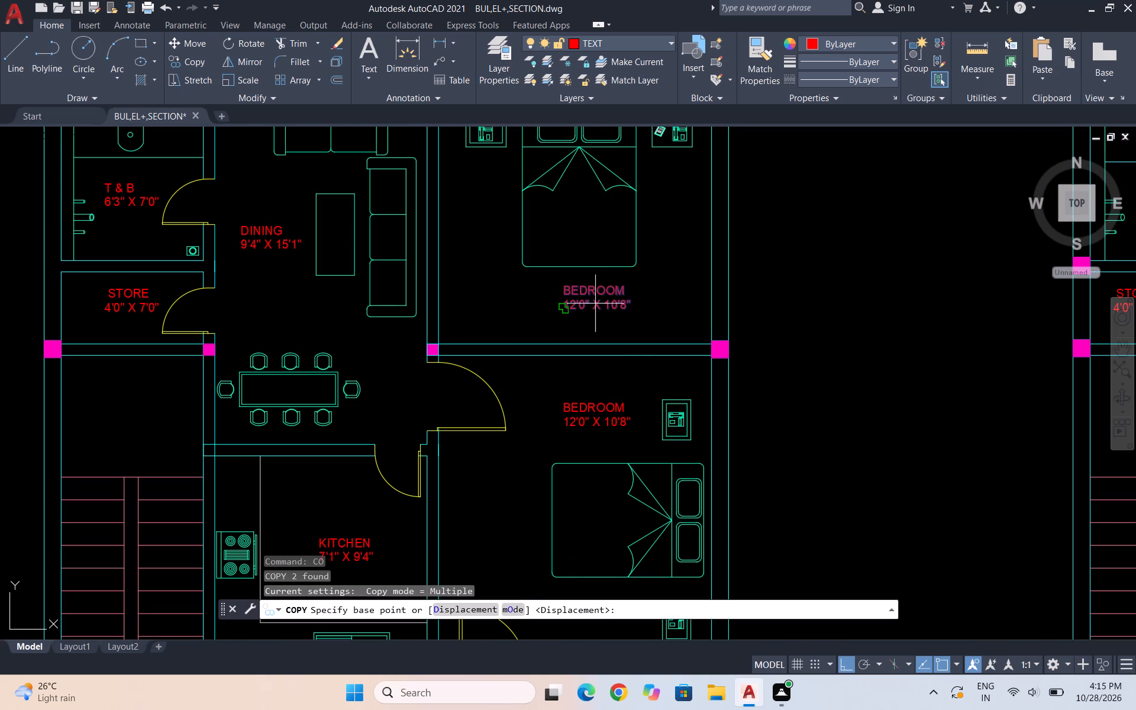
click(595, 293)
scroll(538, 272, down, 3)
scroll(799, 286, up, 2)
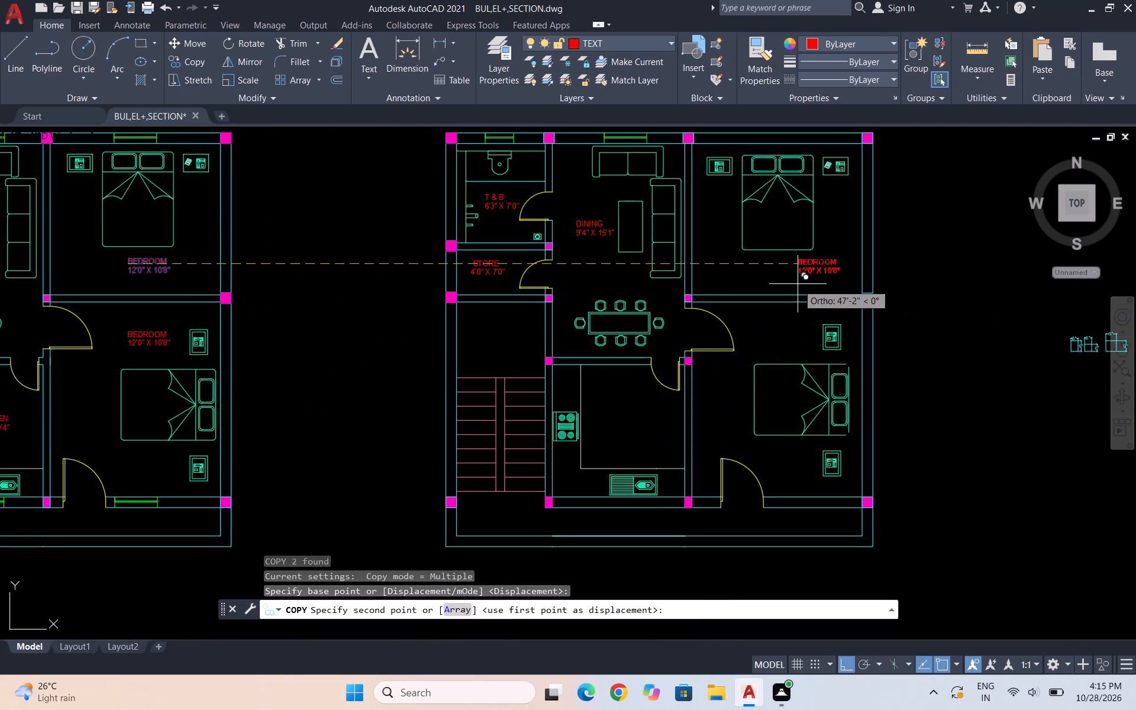
click(798, 284)
key(Escape)
Copy the lower "BEDROOM 12'0" X 10'8"" label straight across to above the bed in the second plan's lower bedroom.
scroll(805, 289, down, 2)
scroll(564, 312, up, 1)
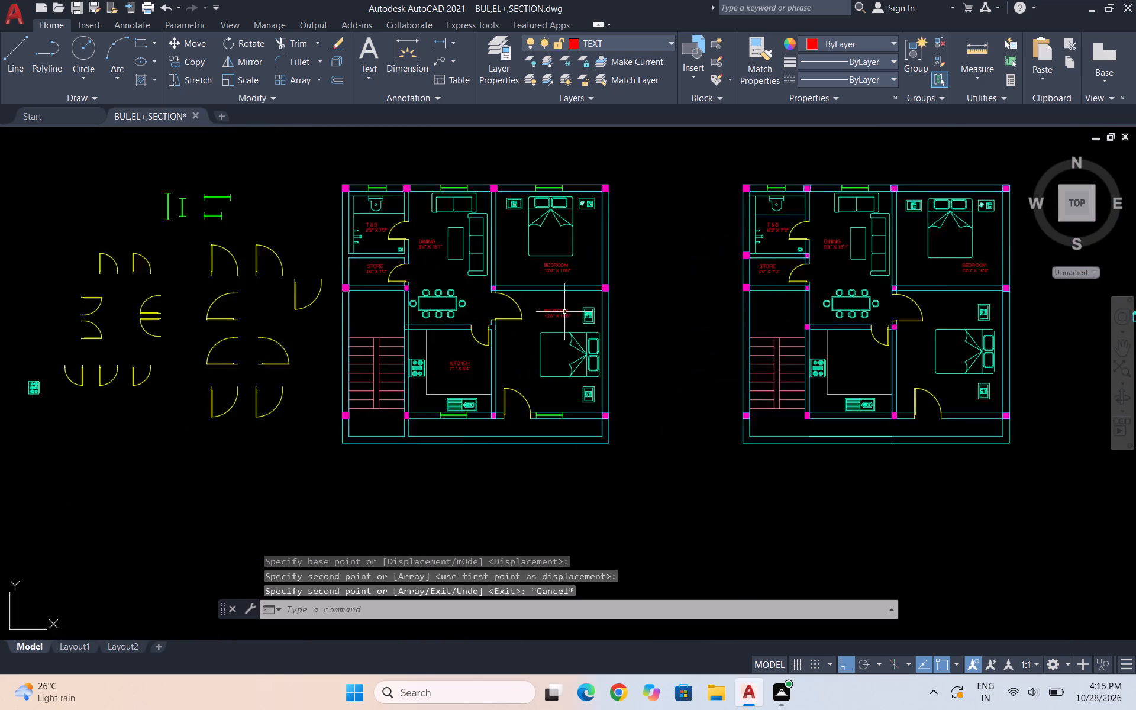
scroll(564, 312, up, 2)
drag(589, 335, 584, 333)
click(433, 271)
key(Escape)
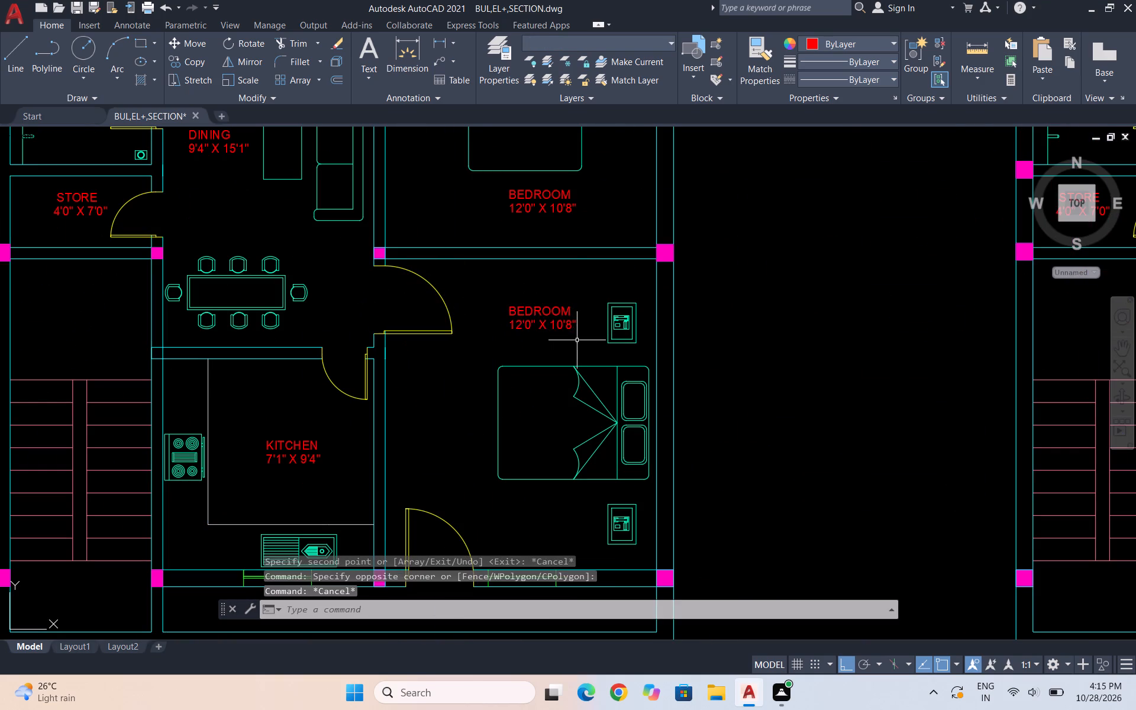
click(577, 340)
click(522, 305)
text(CO)
key(Return)
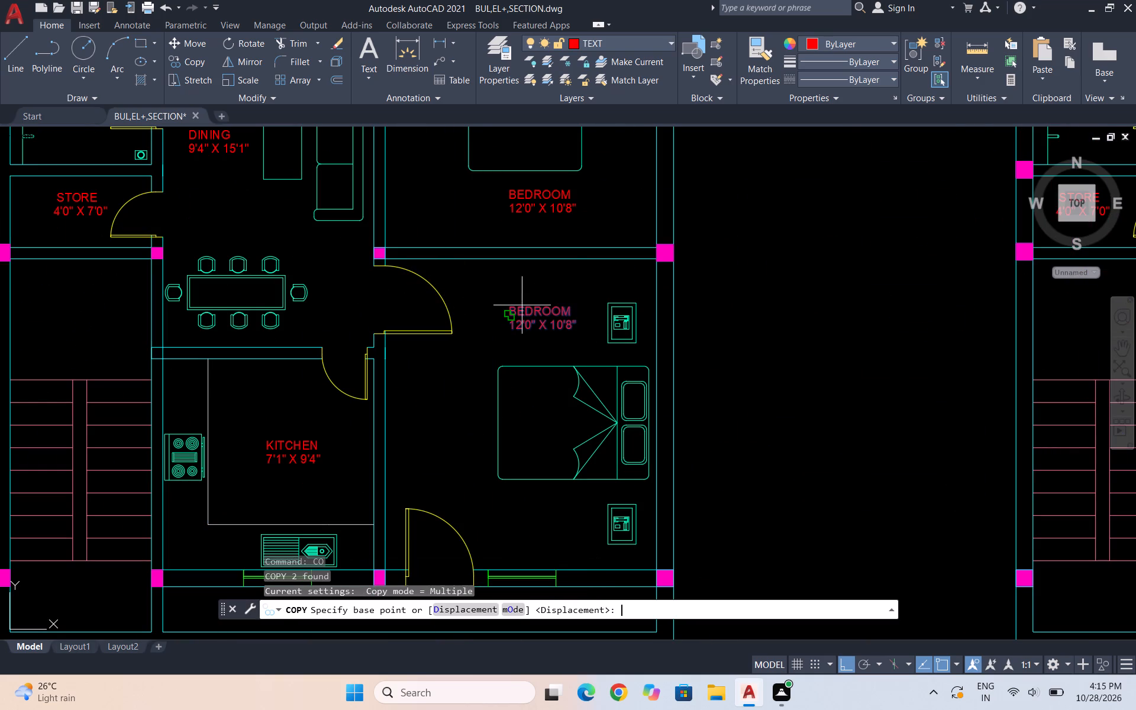
click(535, 318)
scroll(404, 305, down, 2)
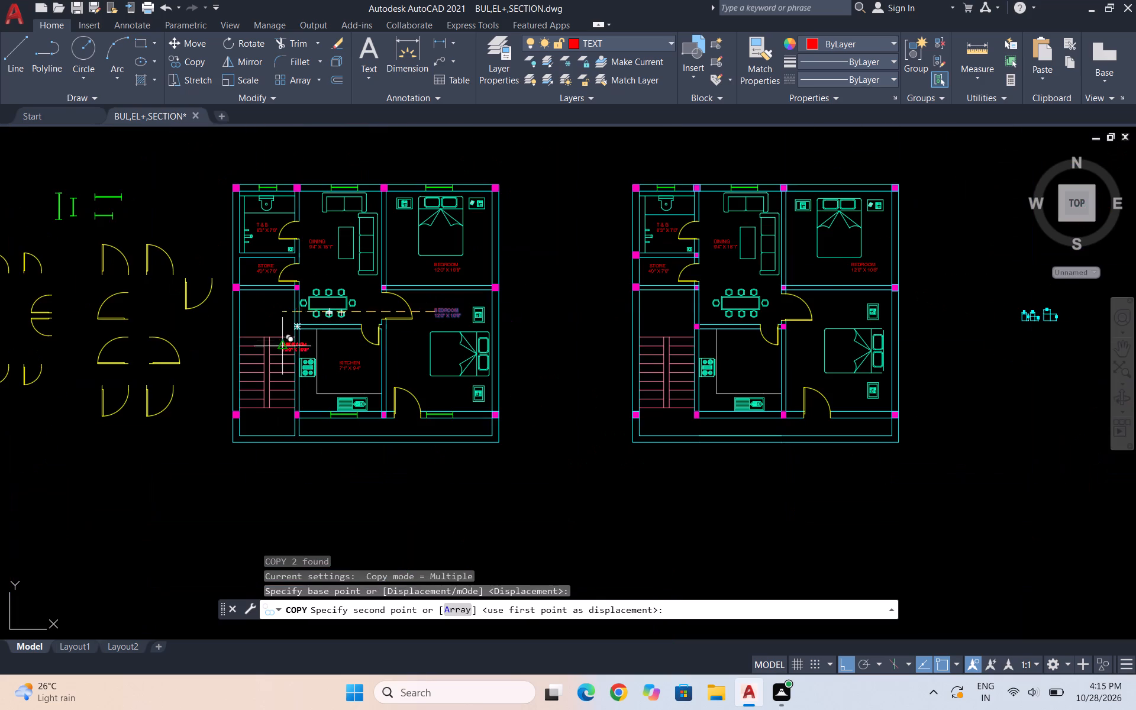
scroll(835, 309, up, 2)
click(835, 308)
scroll(835, 307, down, 4)
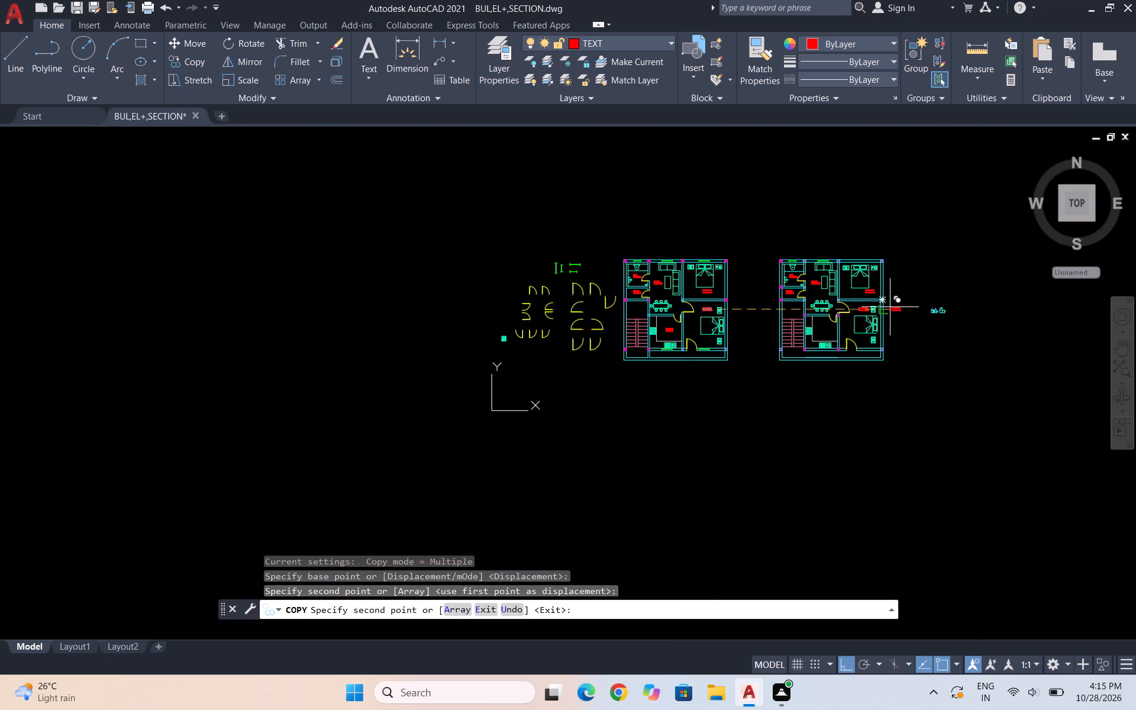
key(Escape)
Copy the "KITCHEN 7'1" X 9'4"" label straight across into the second plan's kitchen.
scroll(698, 331, up, 3)
click(608, 347)
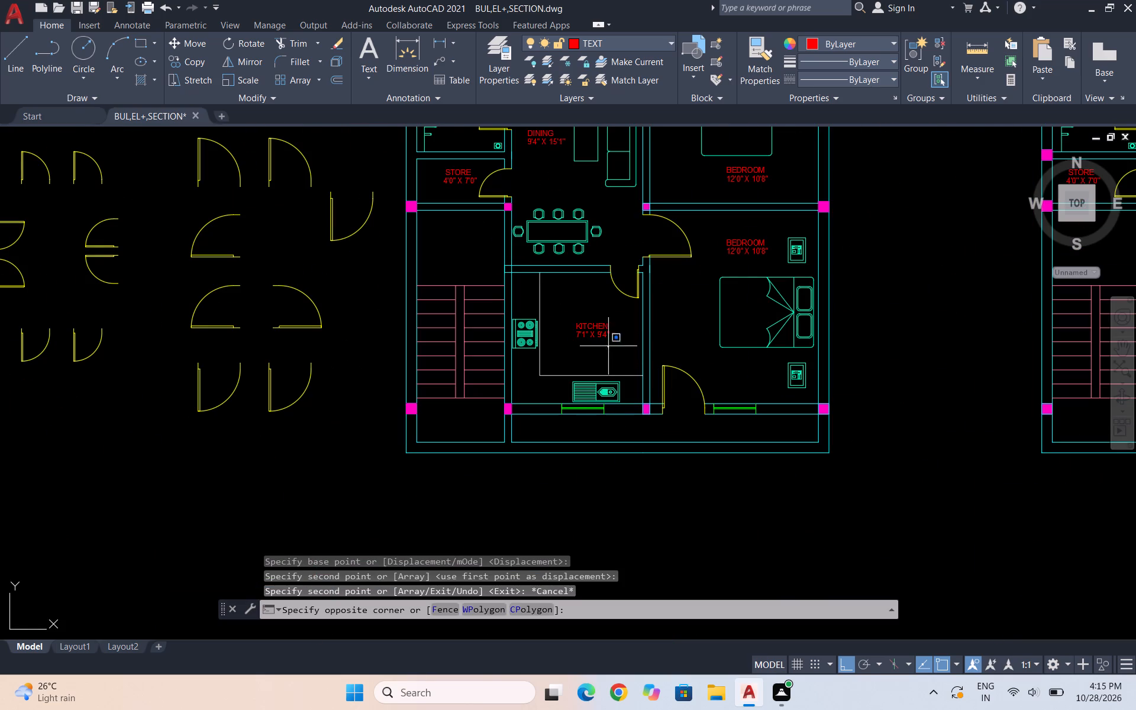
click(572, 317)
key(c)
key(o)
key(Return)
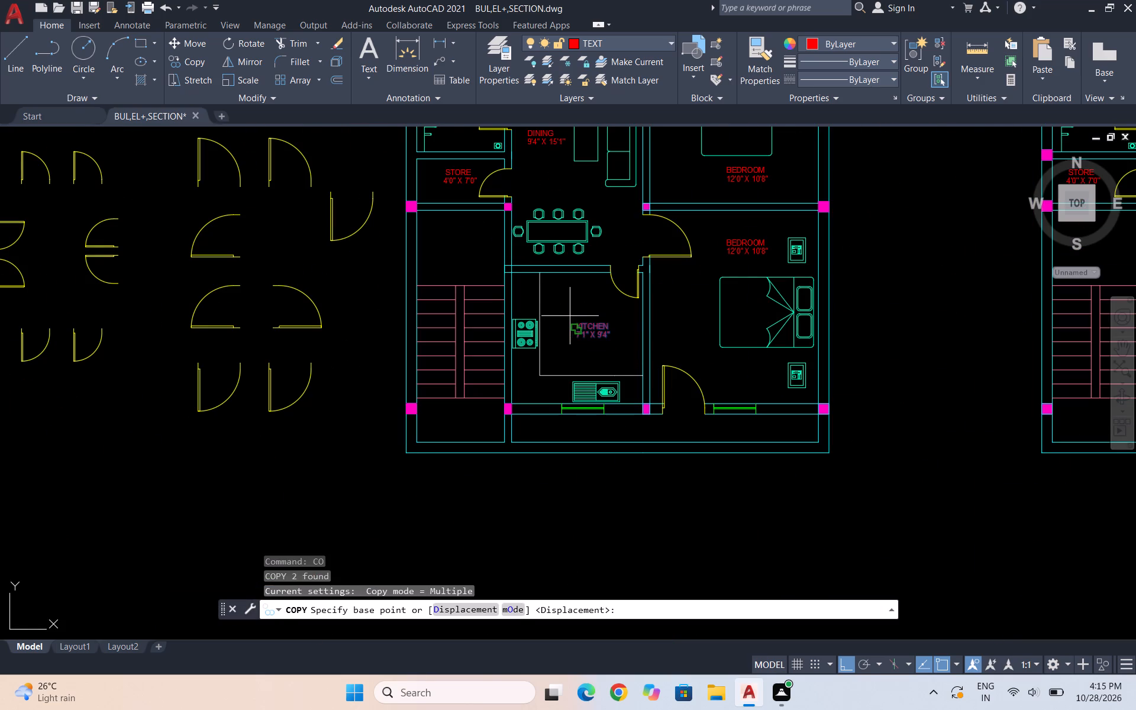
click(599, 335)
scroll(370, 341, down, 3)
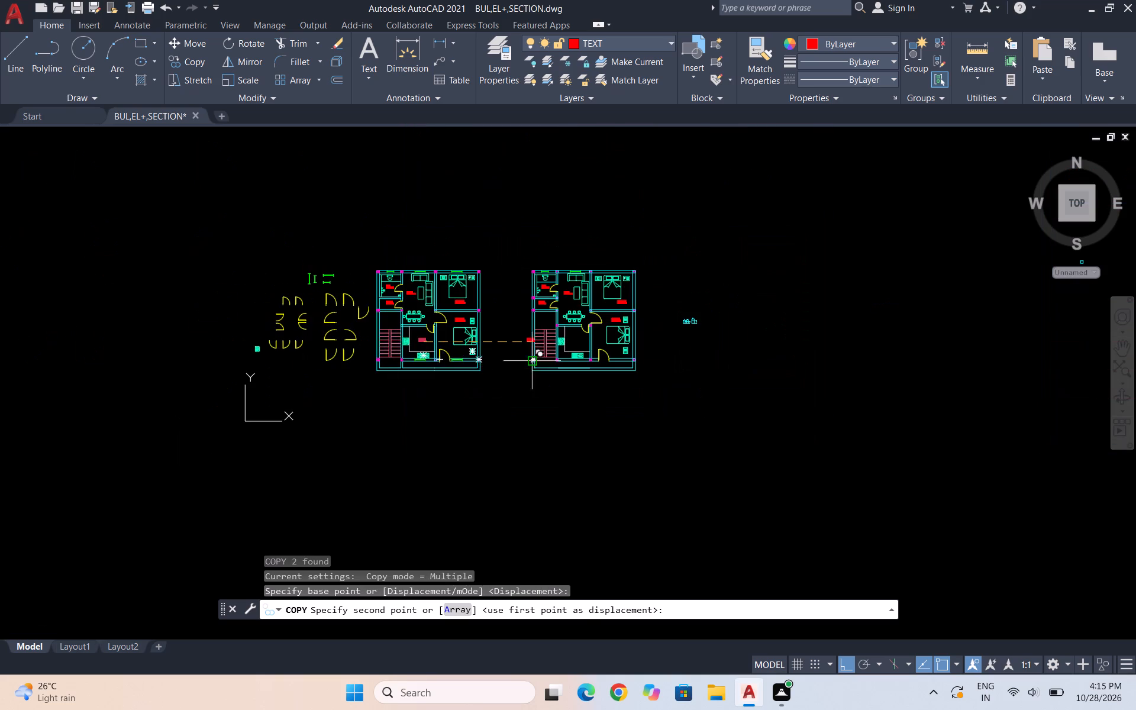
scroll(581, 345, up, 3)
click(577, 337)
key(Escape)
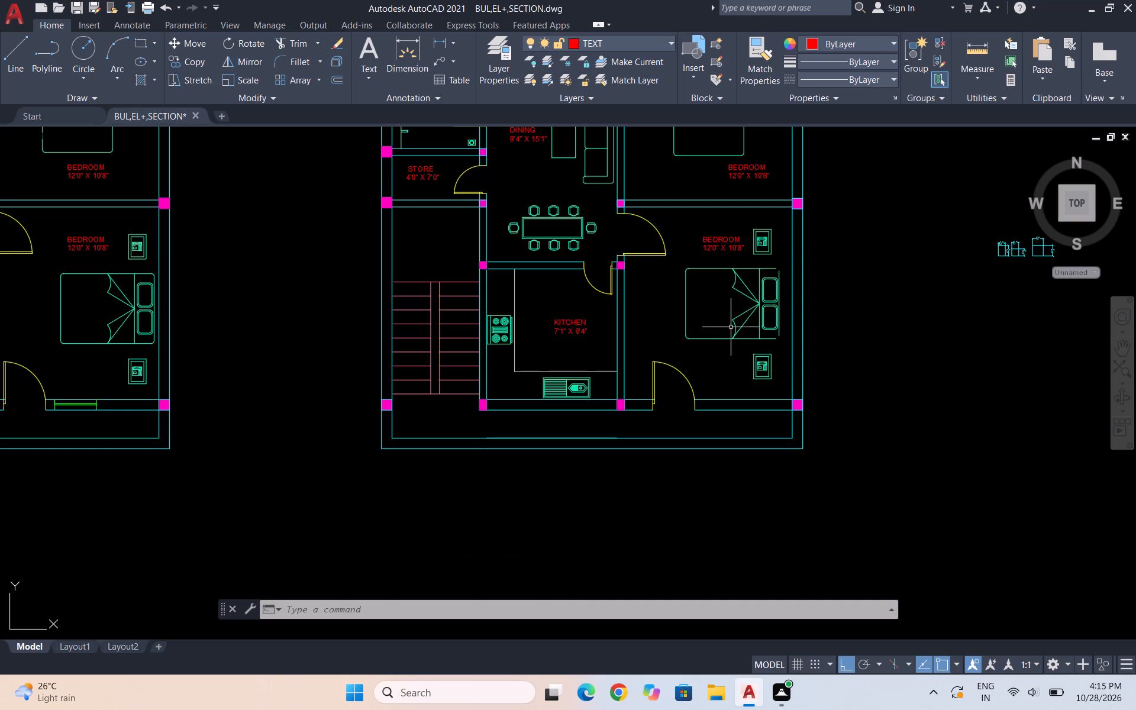
scroll(633, 434, down, 1)
key(Escape)
key(Escape)
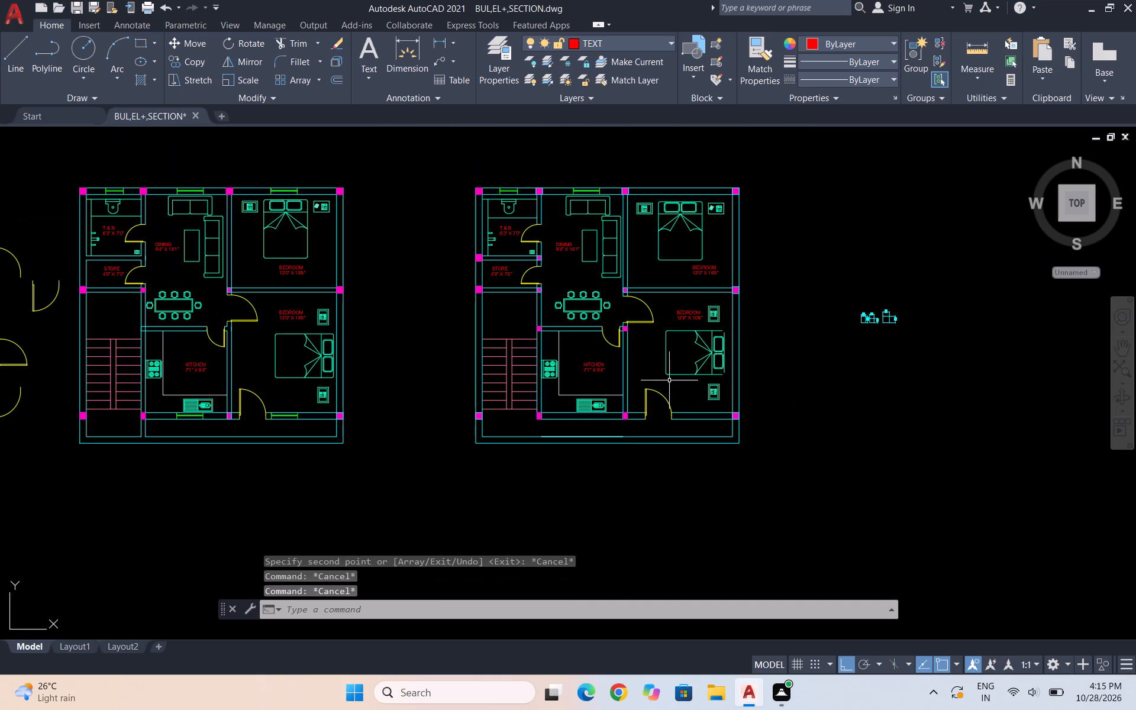
Copy the longer horizontal window symbol into the second plan's top wall, behind the upper bedroom's bed.
scroll(564, 327, down, 1)
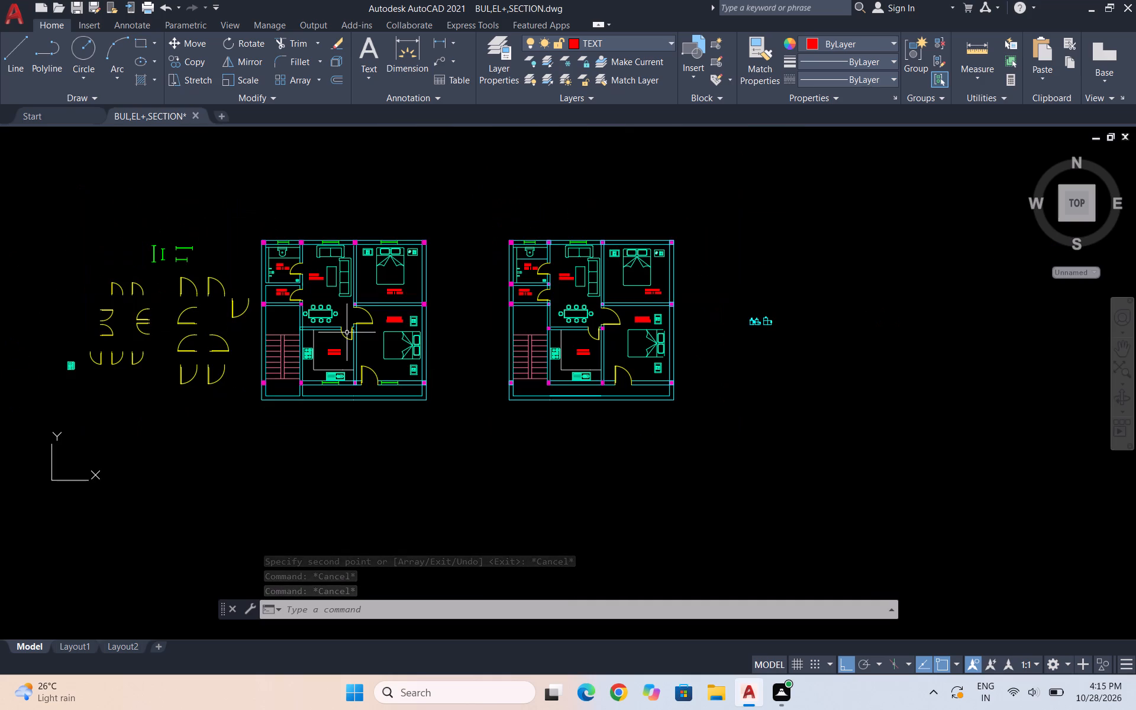
scroll(183, 255, up, 3)
drag(248, 257, 219, 234)
click(141, 207)
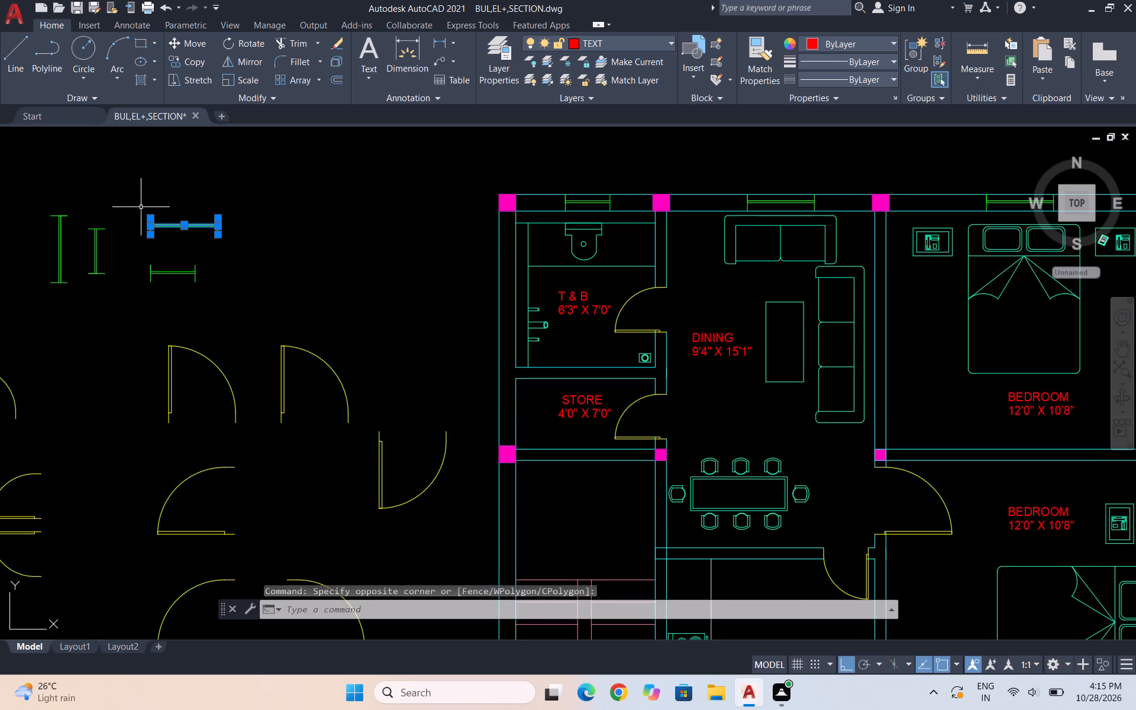
text(CO)
key(Return)
scroll(141, 207, up, 2)
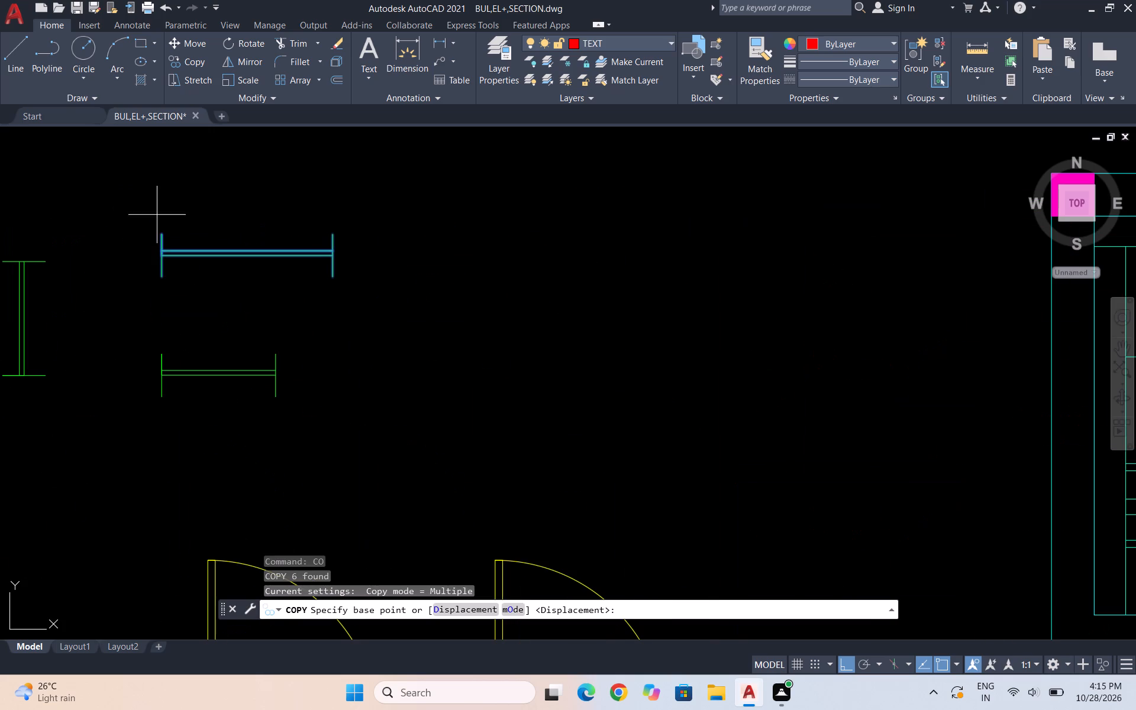
drag(162, 232, 164, 227)
scroll(54, 215, down, 3)
scroll(646, 235, down, 4)
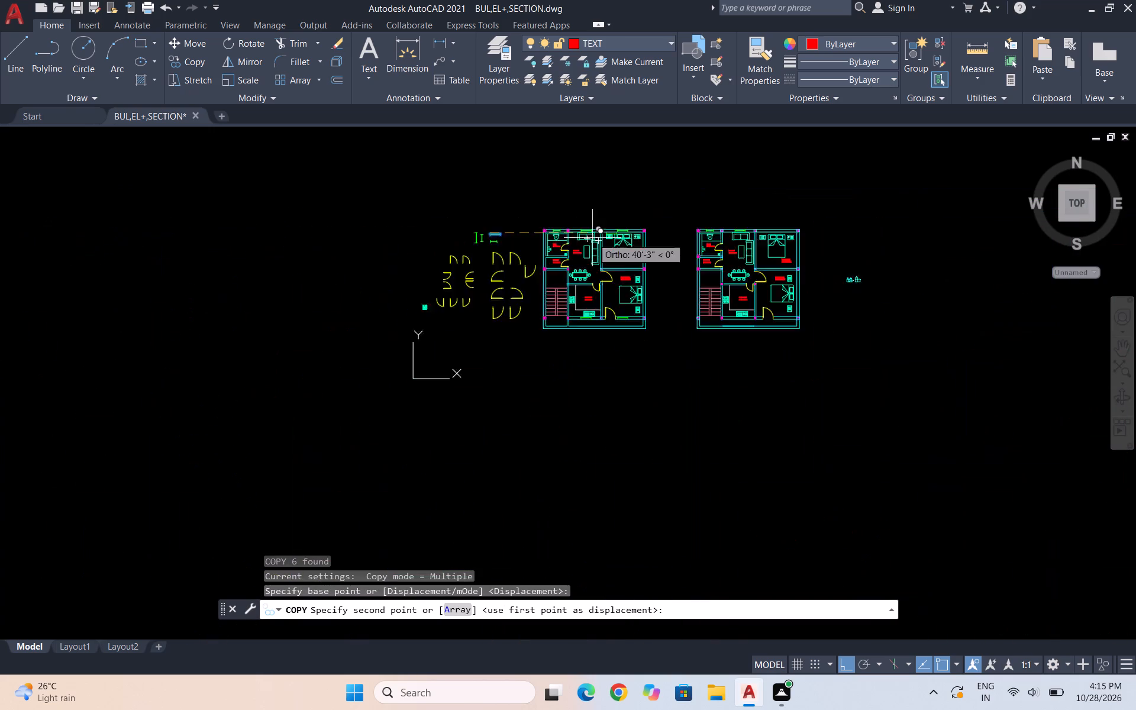
scroll(695, 235, up, 6)
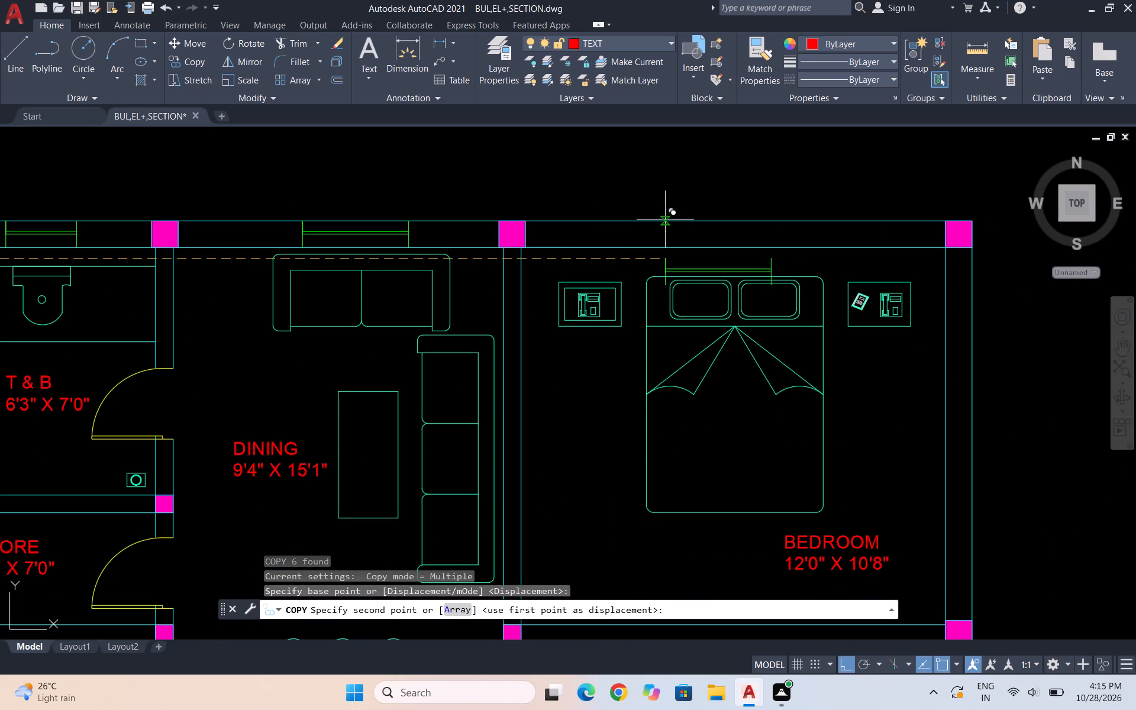
click(671, 220)
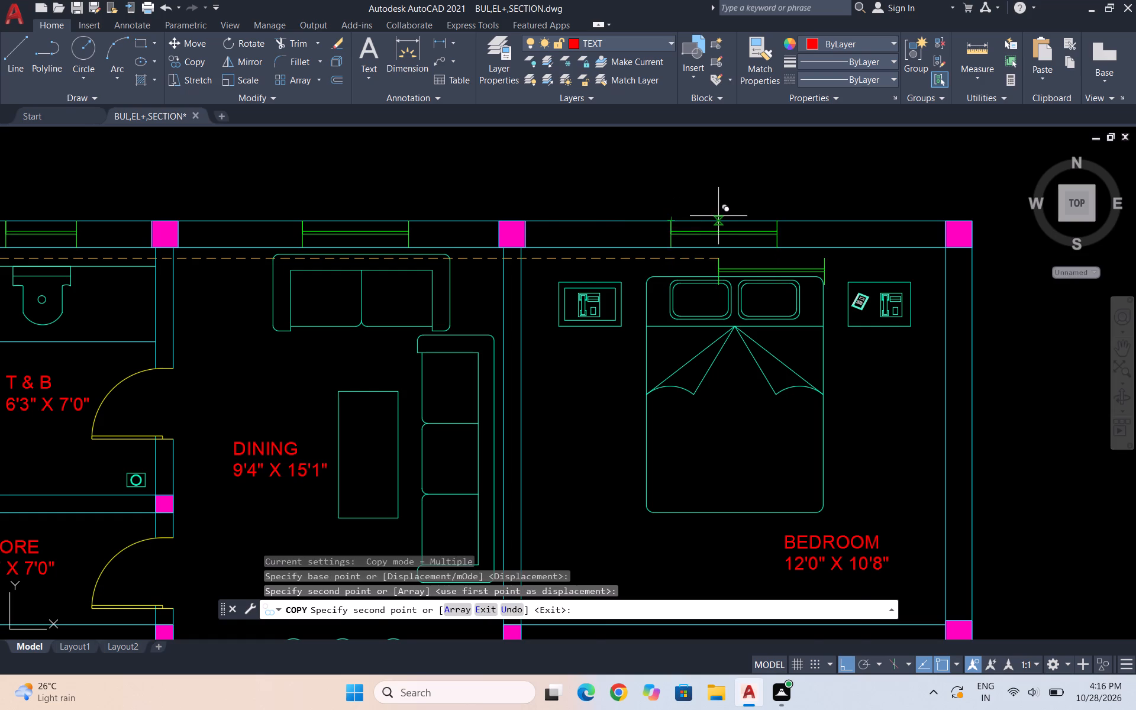
scroll(718, 216, down, 2)
key(Escape)
Draw a 33'3" vertical line above the first plan, running upward in line with its upper-right corner column.
scroll(627, 241, down, 2)
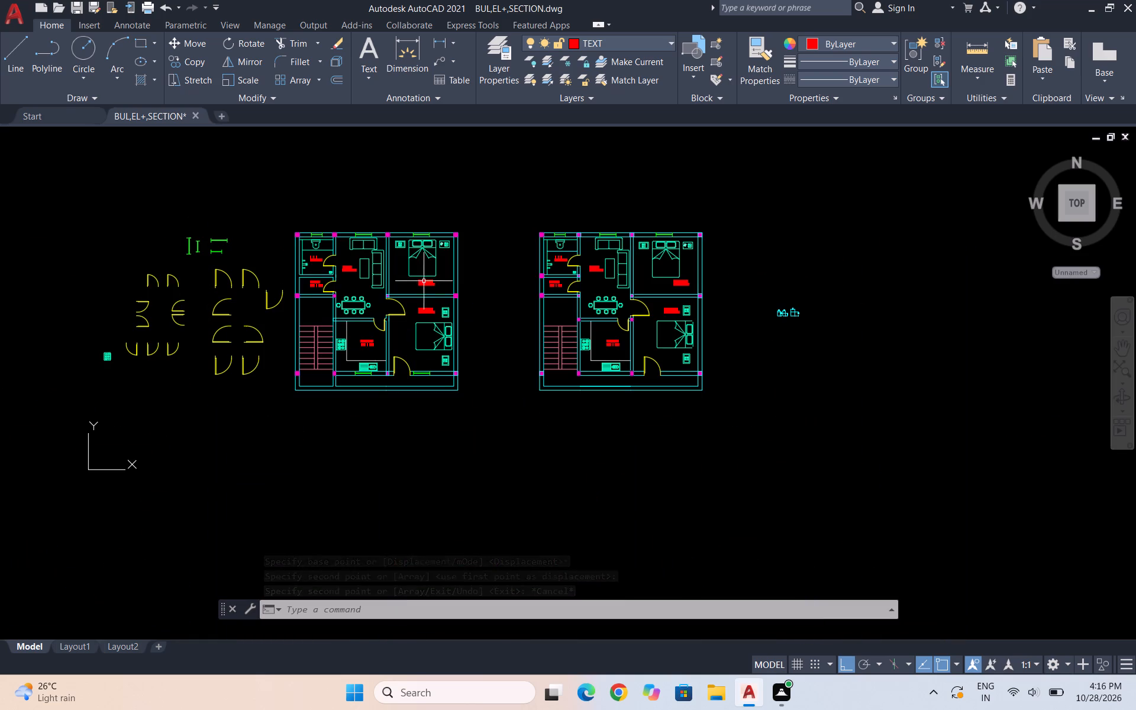
scroll(424, 285, down, 1)
scroll(438, 196, down, 1)
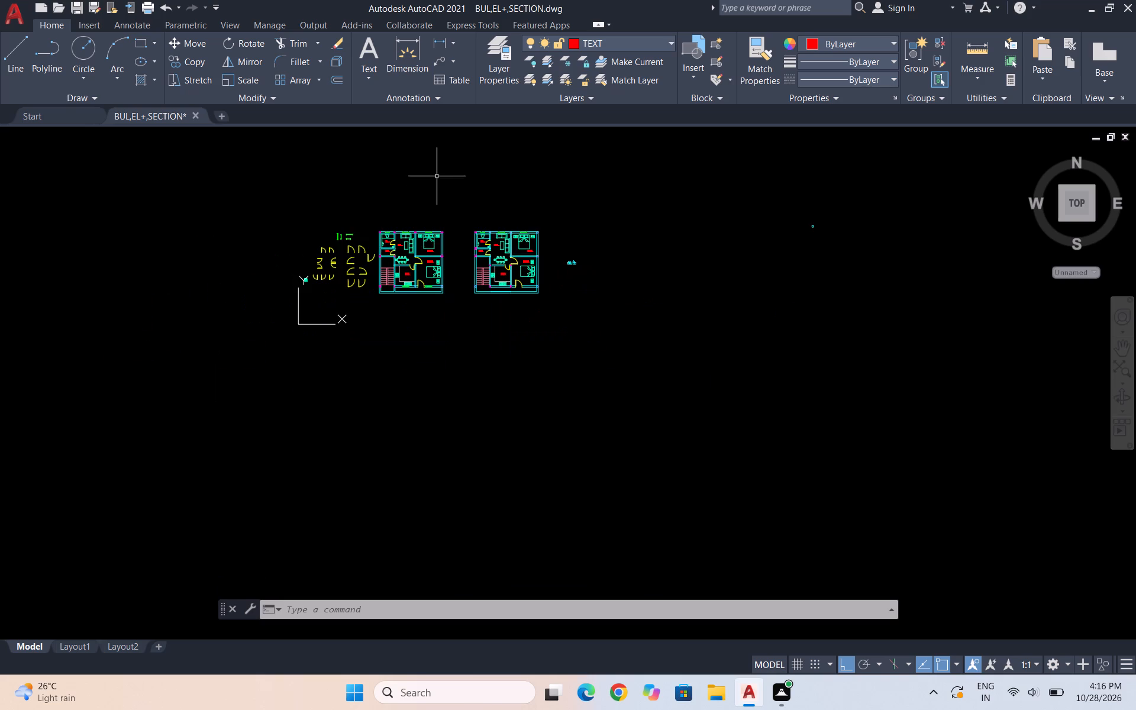
scroll(433, 212, down, 1)
scroll(436, 173, up, 4)
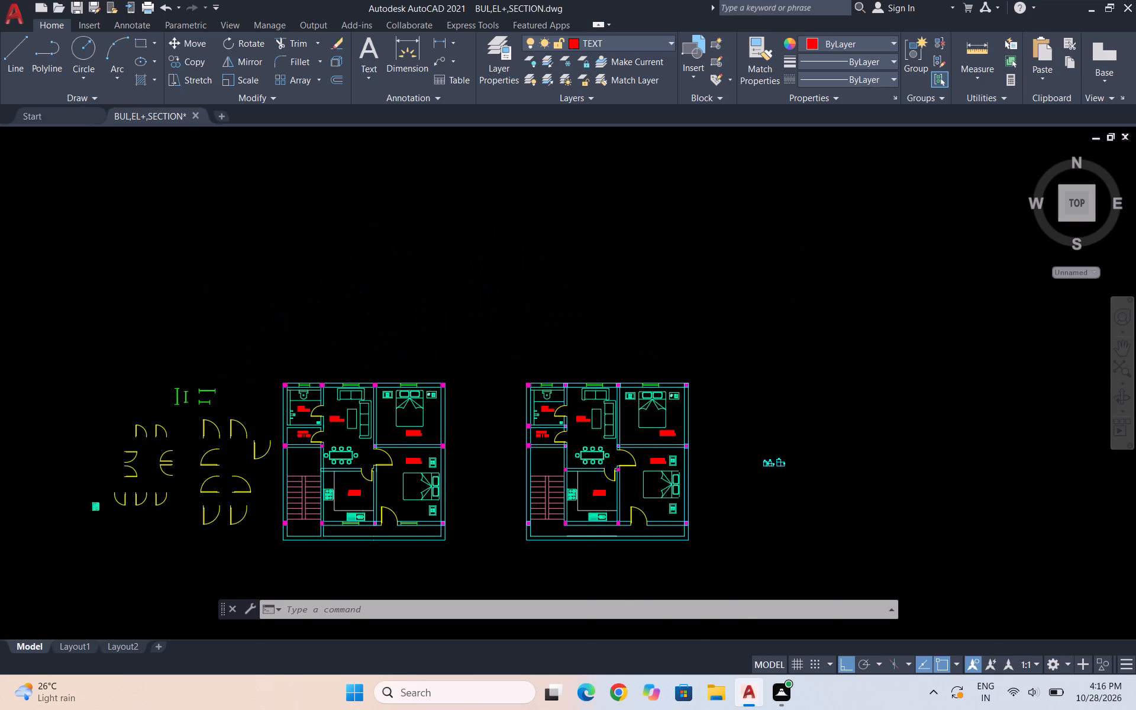
scroll(436, 170, up, 1)
scroll(436, 170, down, 1)
scroll(435, 170, up, 1)
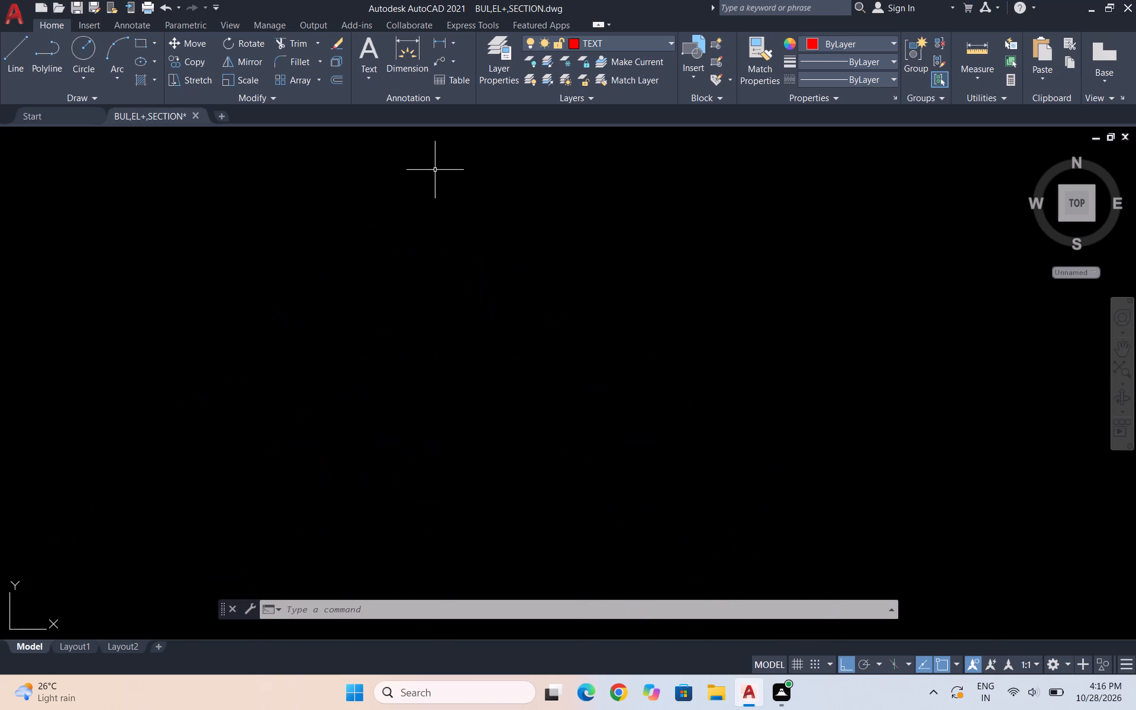
scroll(435, 170, down, 1)
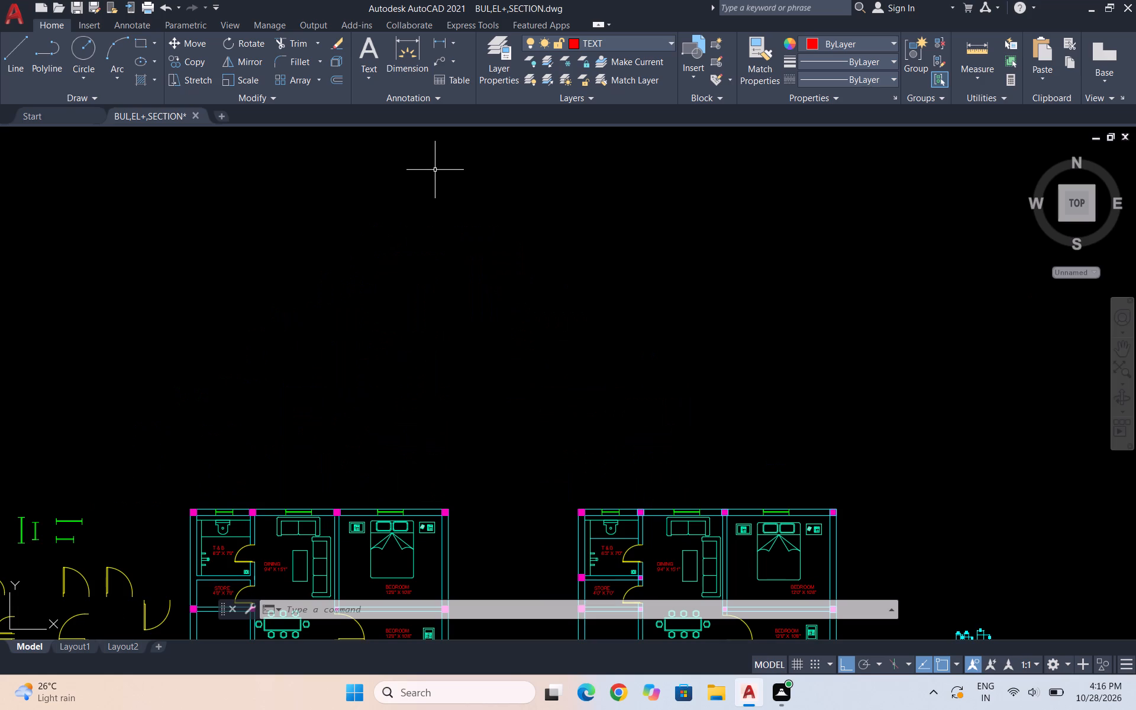
key(Escape)
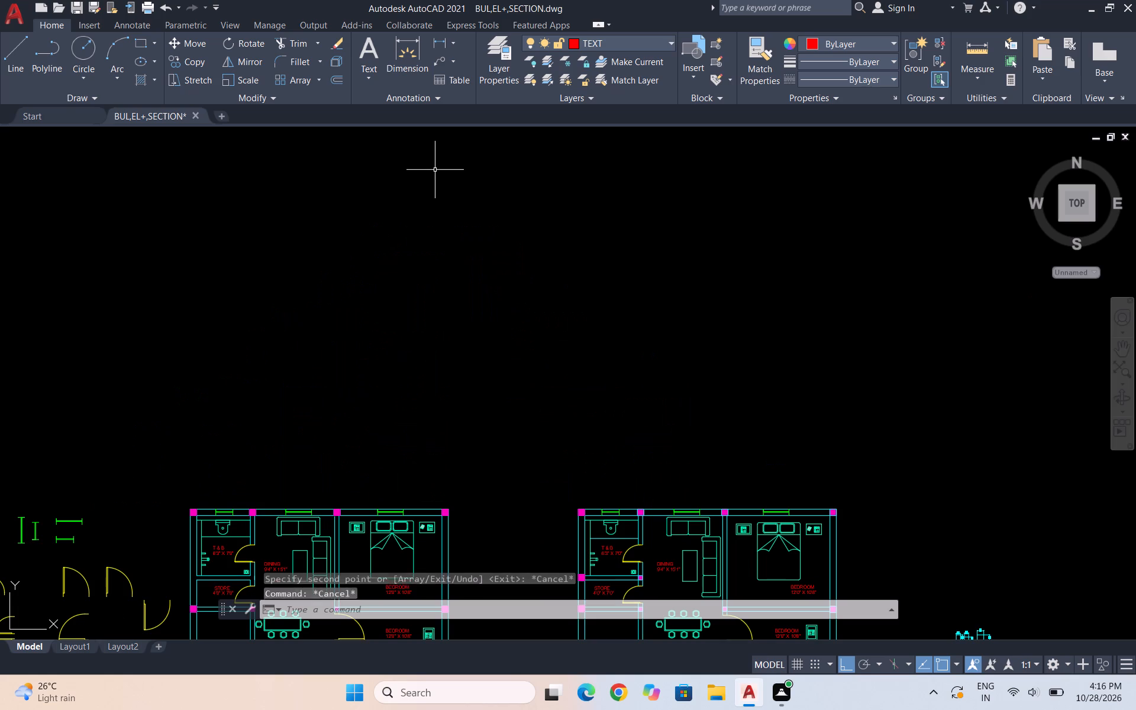
key(Escape)
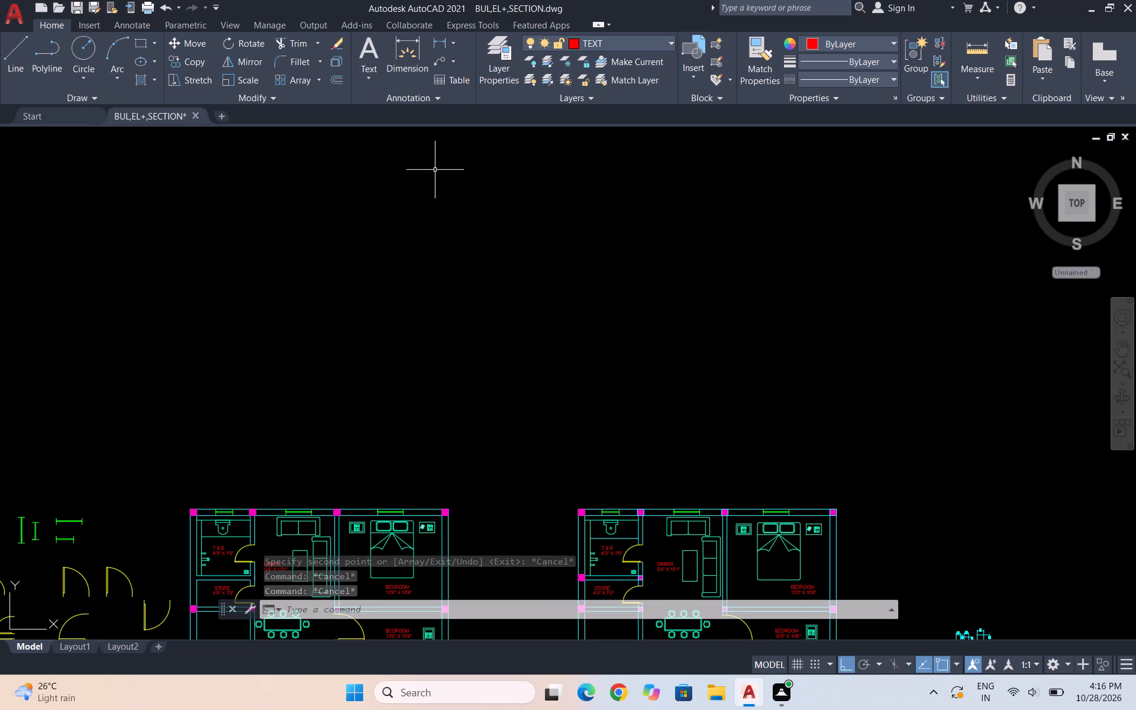
key(l)
key(Return)
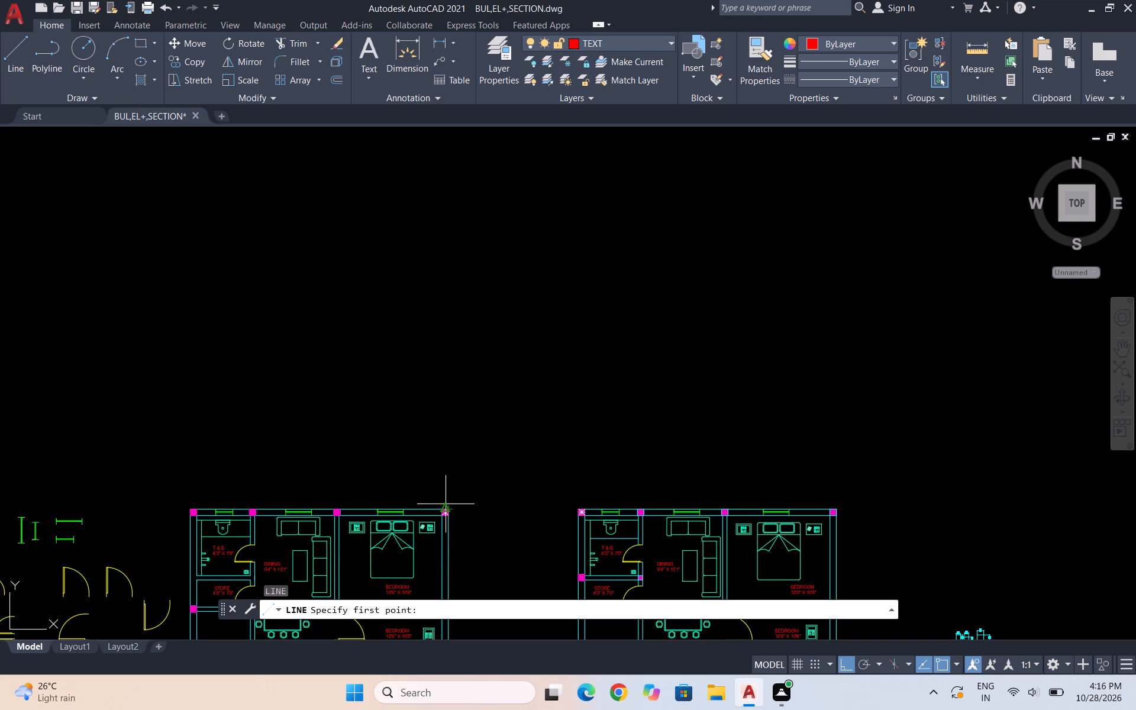
drag(446, 460, 447, 446)
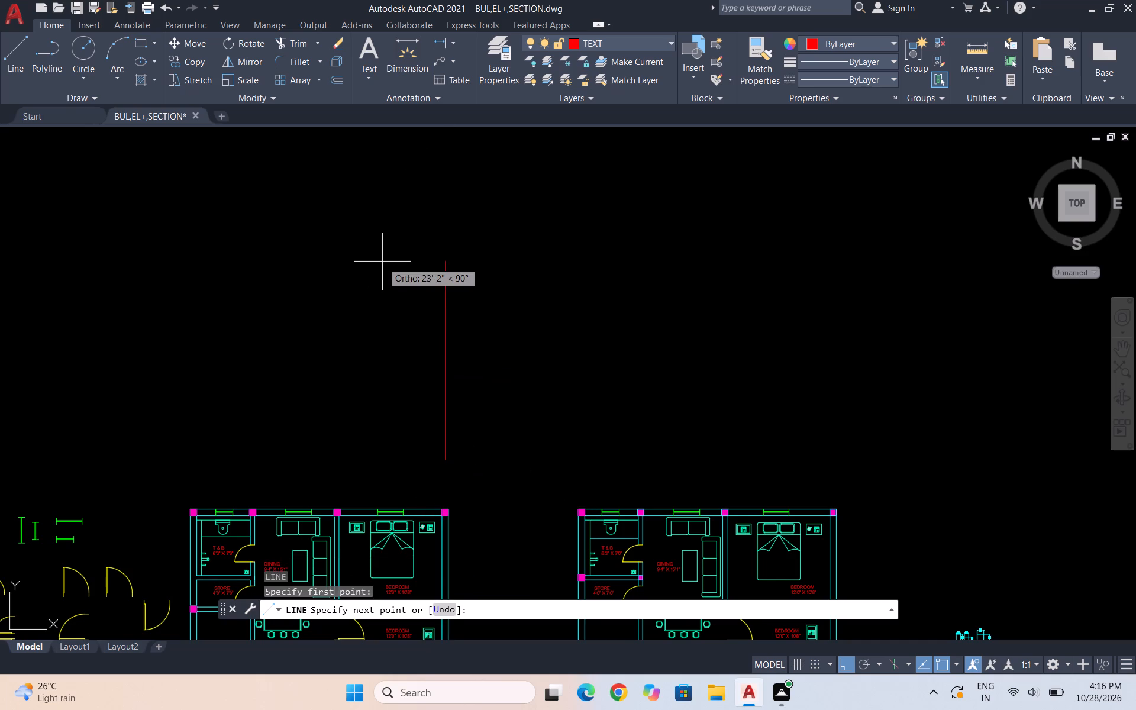
text(33'3")
key(Return)
key(Return)
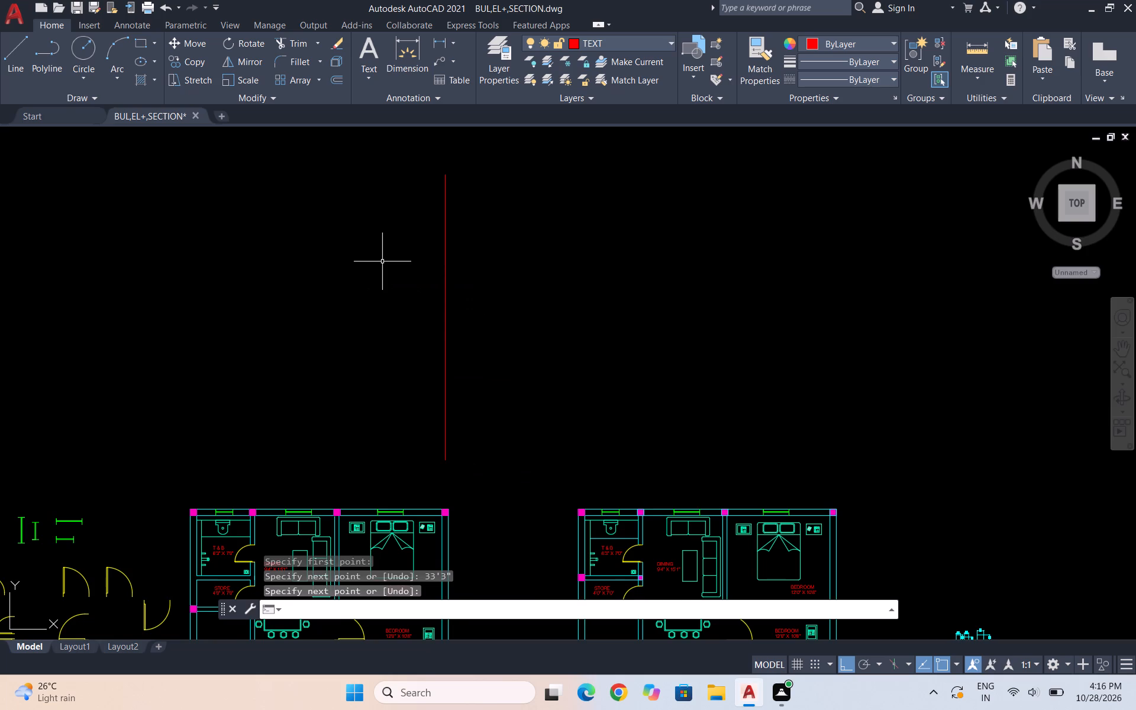
key(Escape)
Move the vertical line above the first plan to the WALLS layer.
drag(457, 272, 398, 251)
click(257, 233)
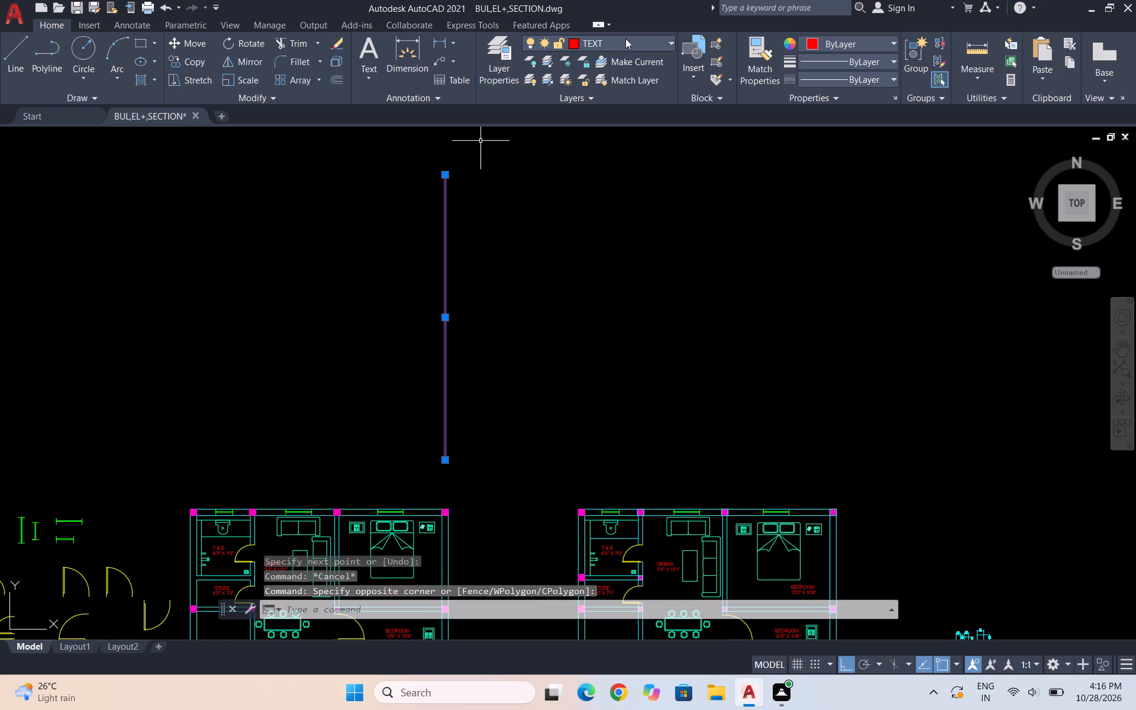
click(625, 38)
click(606, 199)
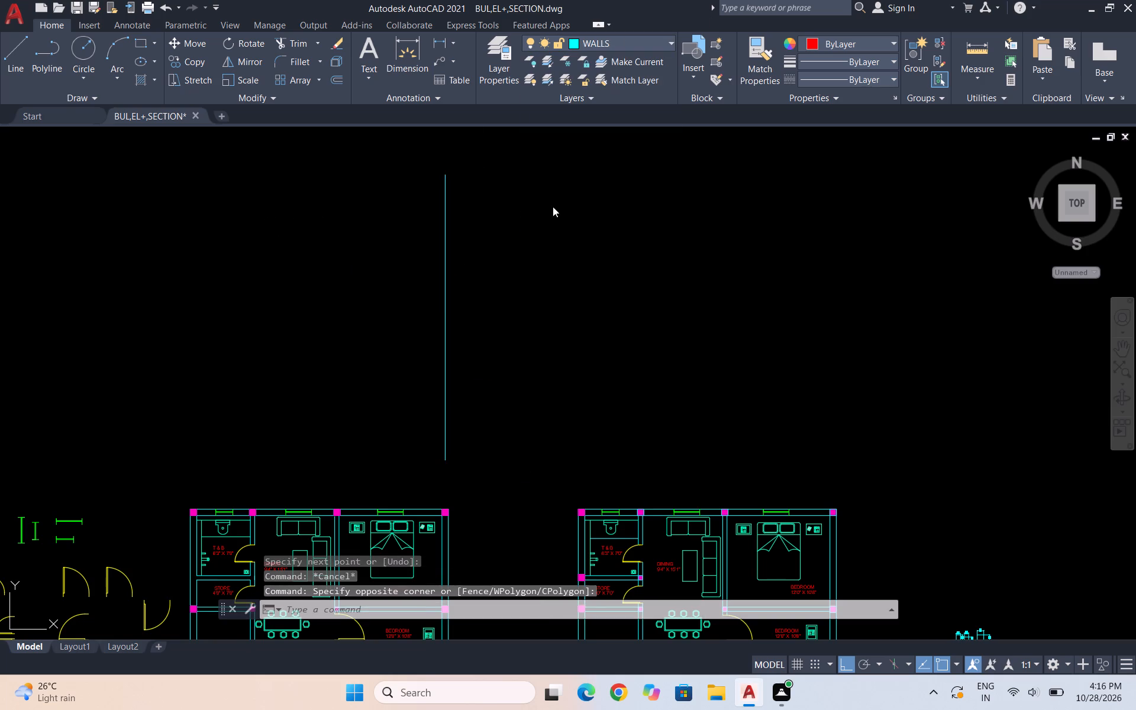
key(Escape)
key(Escape)
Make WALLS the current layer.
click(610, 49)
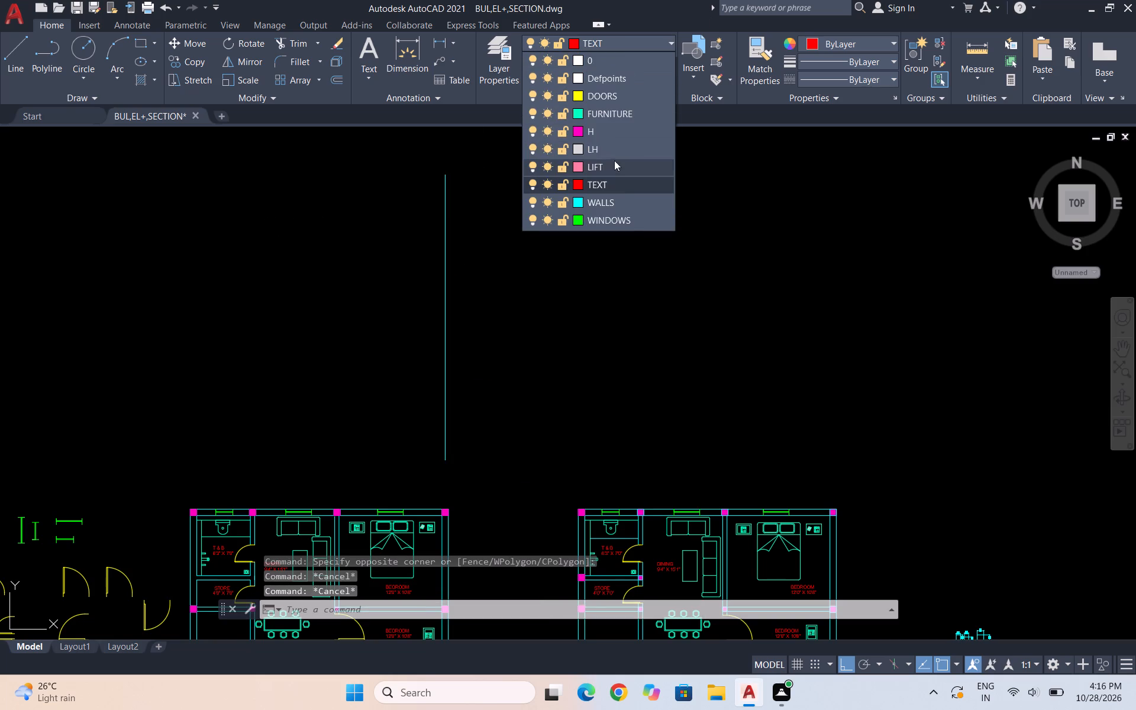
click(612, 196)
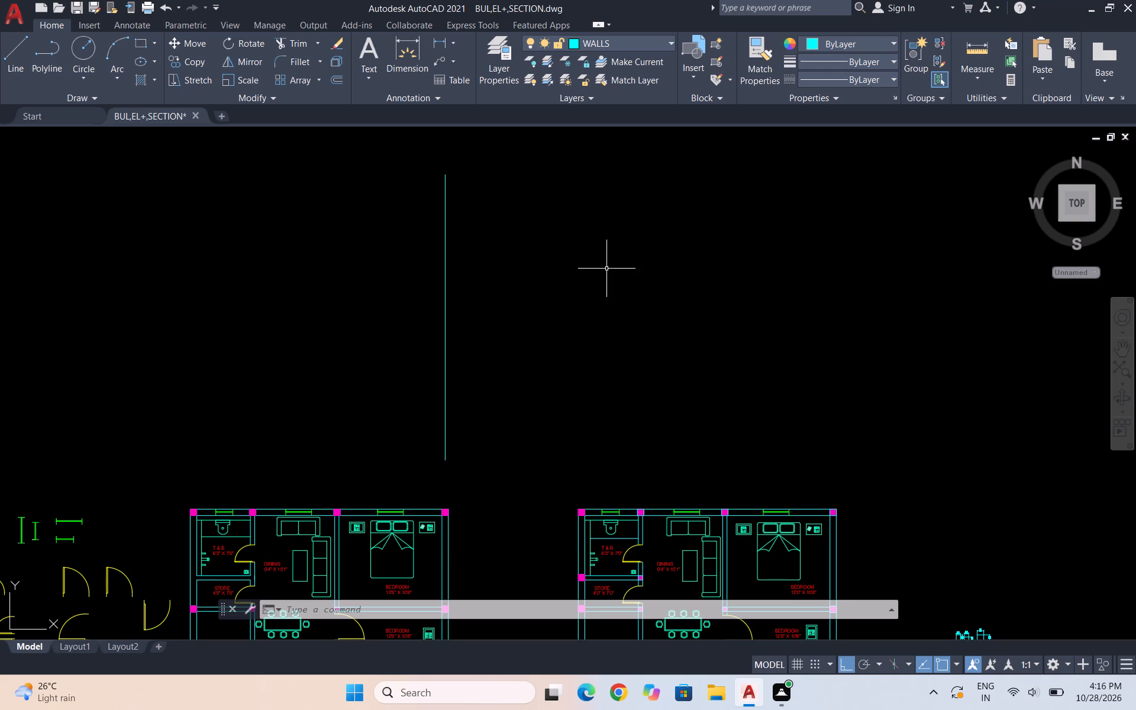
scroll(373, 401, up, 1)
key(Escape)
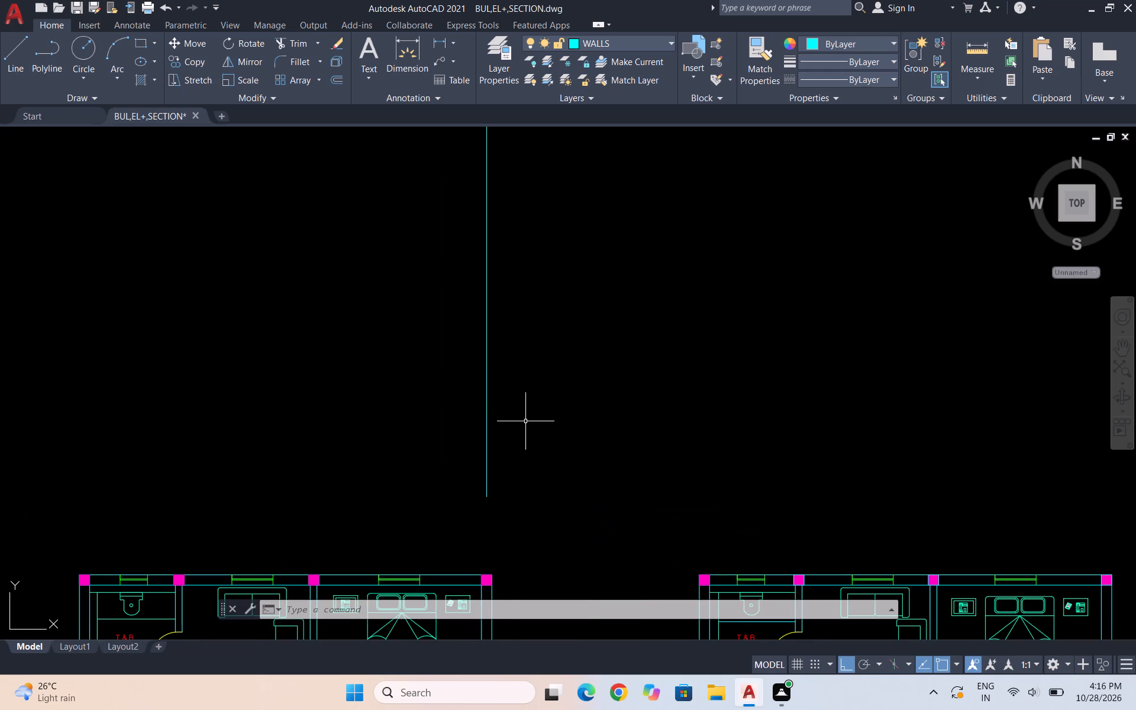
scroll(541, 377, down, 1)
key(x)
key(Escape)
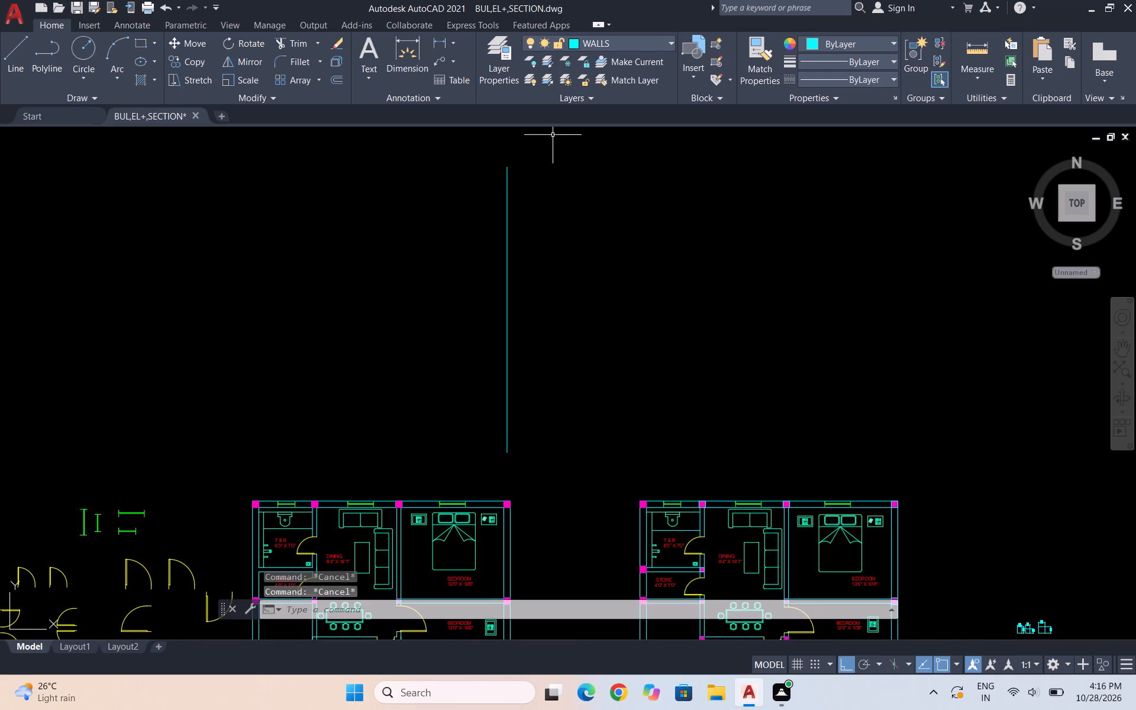
With TEXT as the current layer, draw vertical construction lines through both side faces of the first plan's upper-right corner column.
click(644, 42)
click(614, 178)
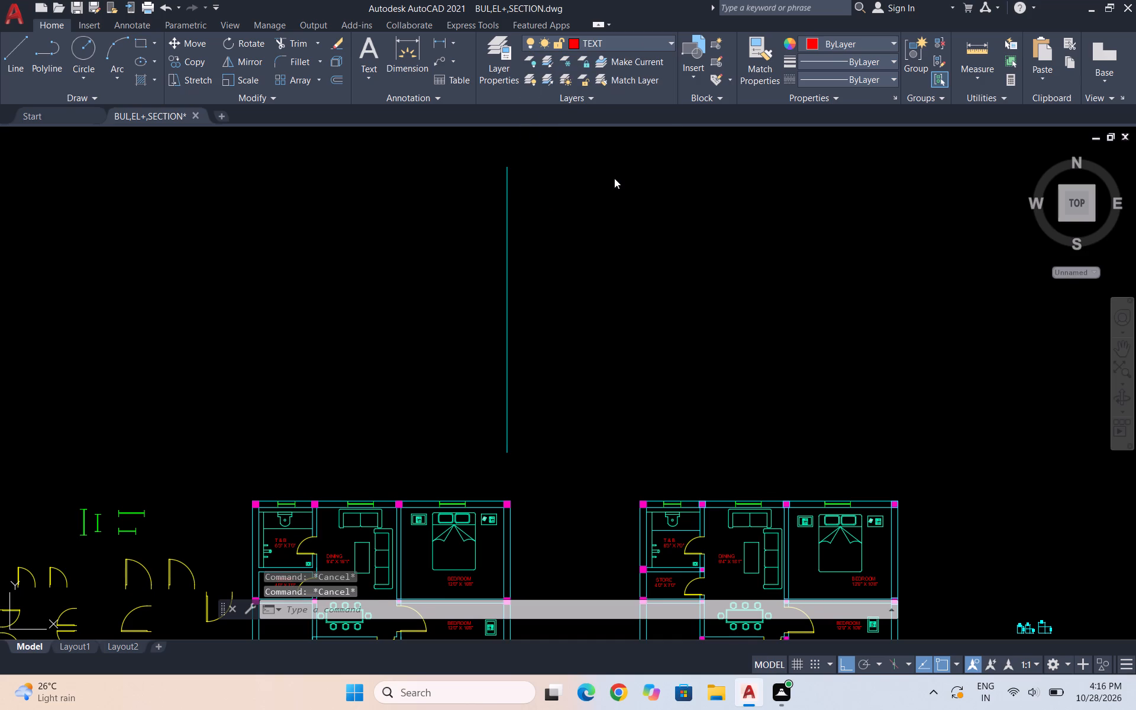
text(XL)
key(Return)
key(v)
key(Return)
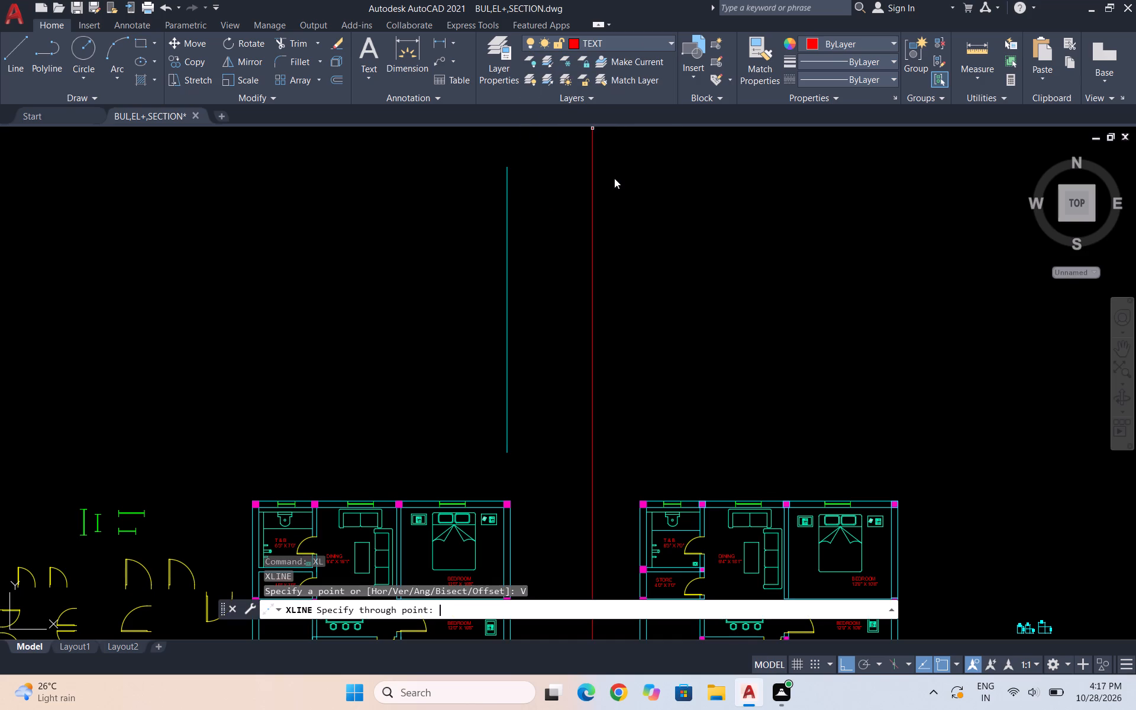
scroll(534, 553, up, 1)
scroll(502, 463, up, 1)
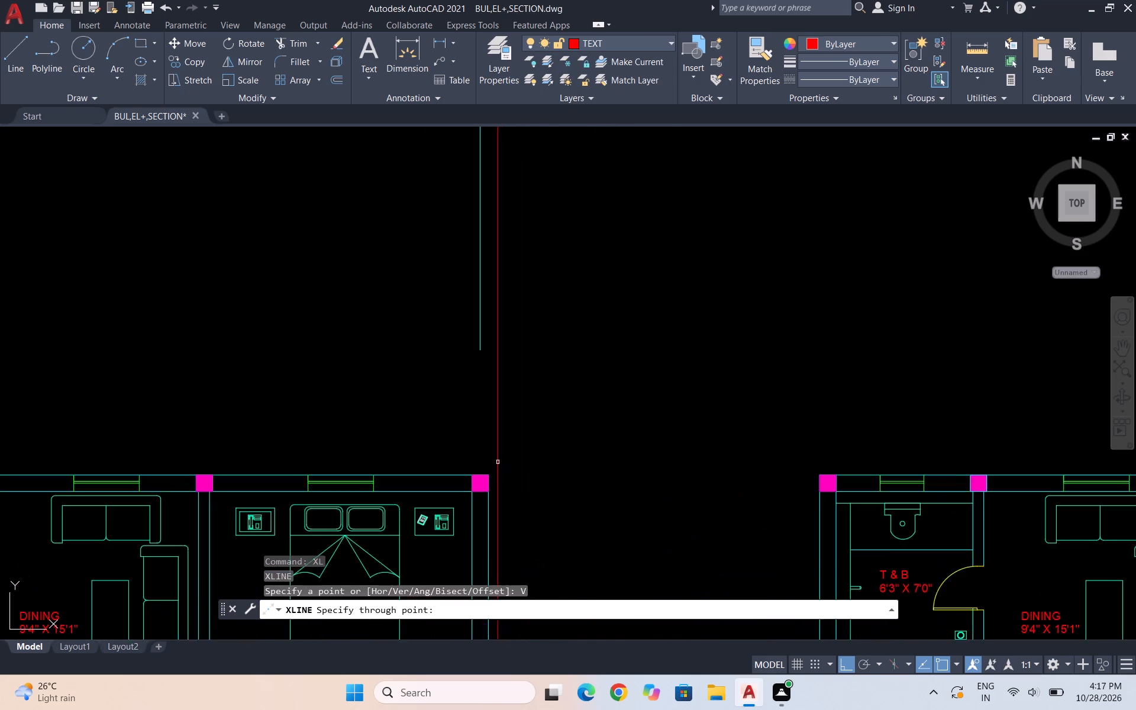
scroll(497, 461, up, 1)
click(485, 483)
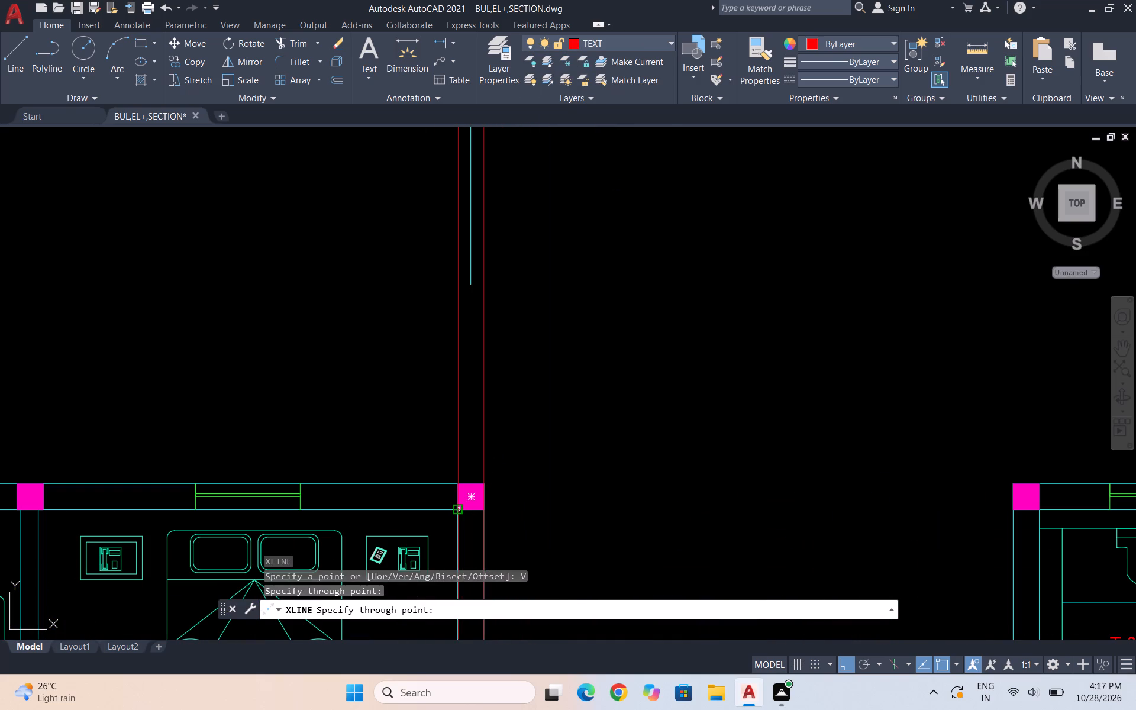
click(461, 514)
Add vertical construction lines through both side faces of the first plan's upper-left corner column.
scroll(647, 459, down, 2)
scroll(157, 488, up, 2)
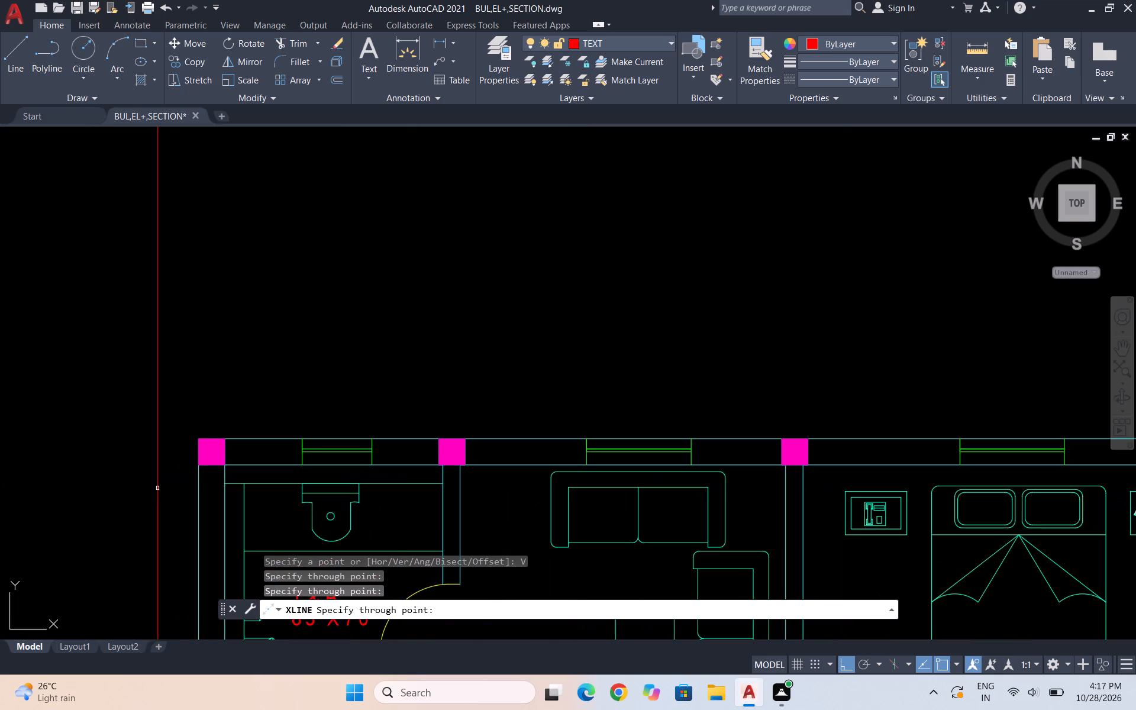
scroll(216, 466, up, 2)
click(233, 465)
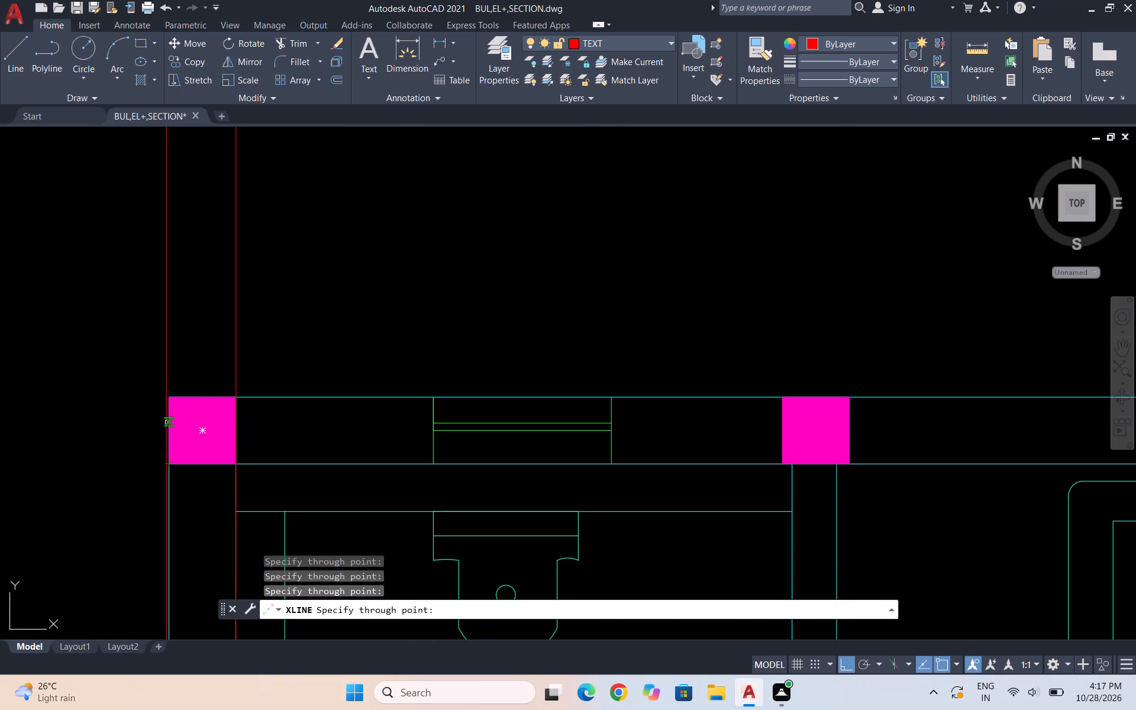
click(166, 398)
key(Escape)
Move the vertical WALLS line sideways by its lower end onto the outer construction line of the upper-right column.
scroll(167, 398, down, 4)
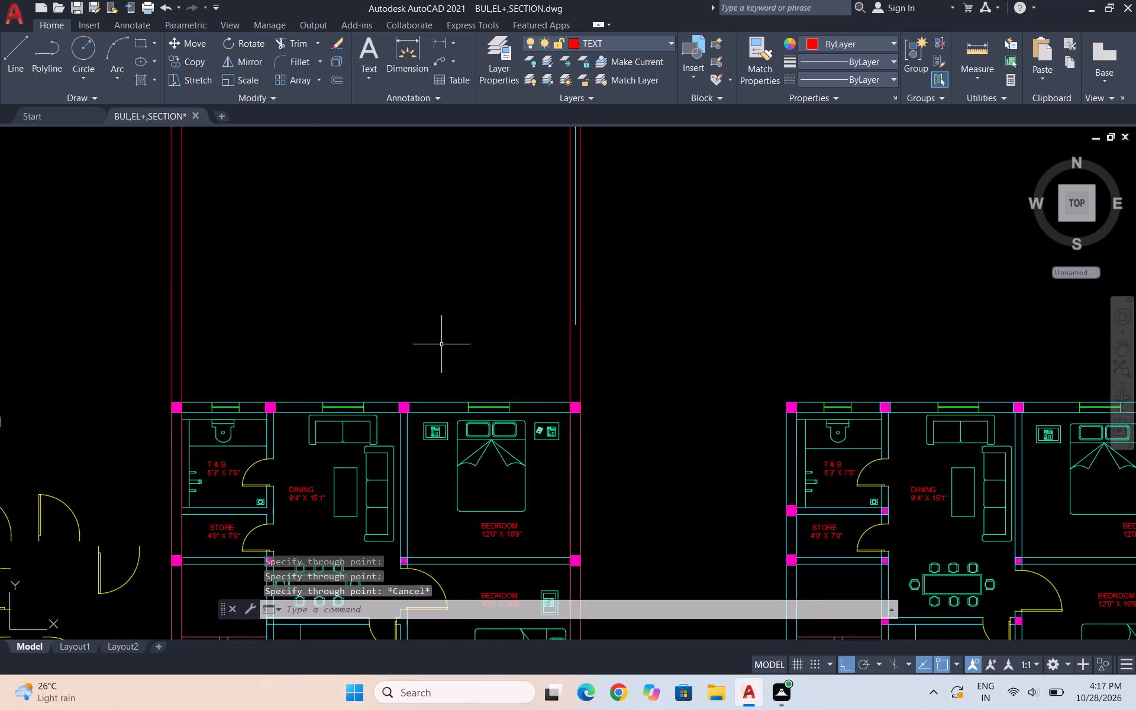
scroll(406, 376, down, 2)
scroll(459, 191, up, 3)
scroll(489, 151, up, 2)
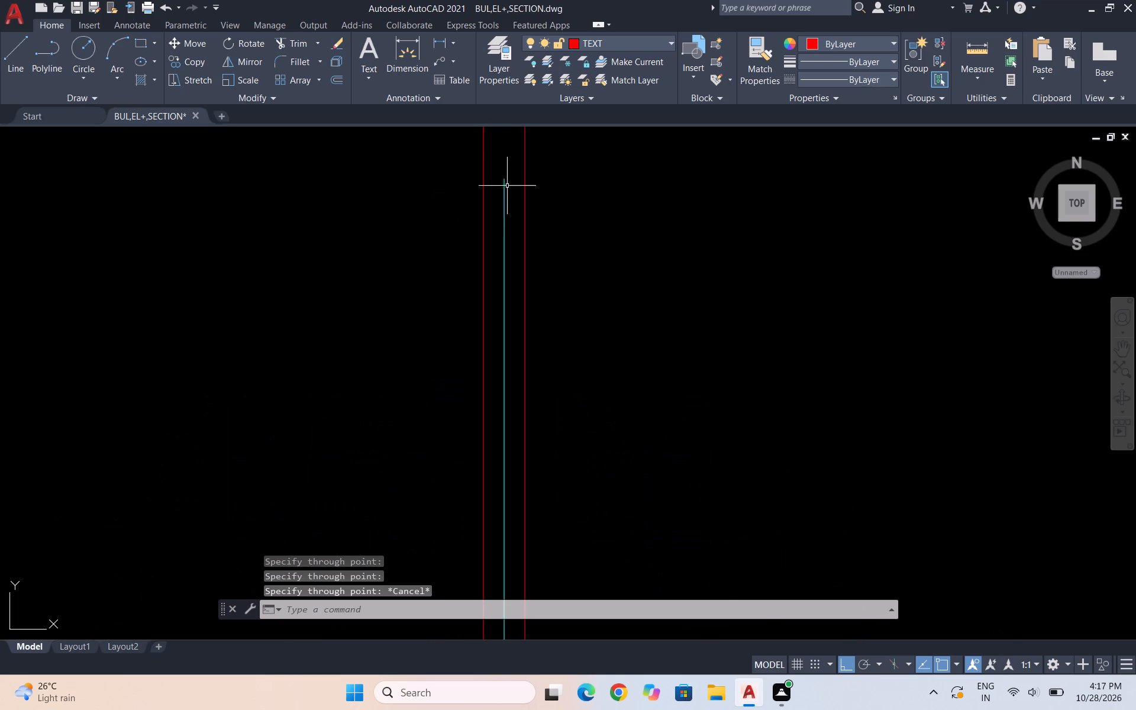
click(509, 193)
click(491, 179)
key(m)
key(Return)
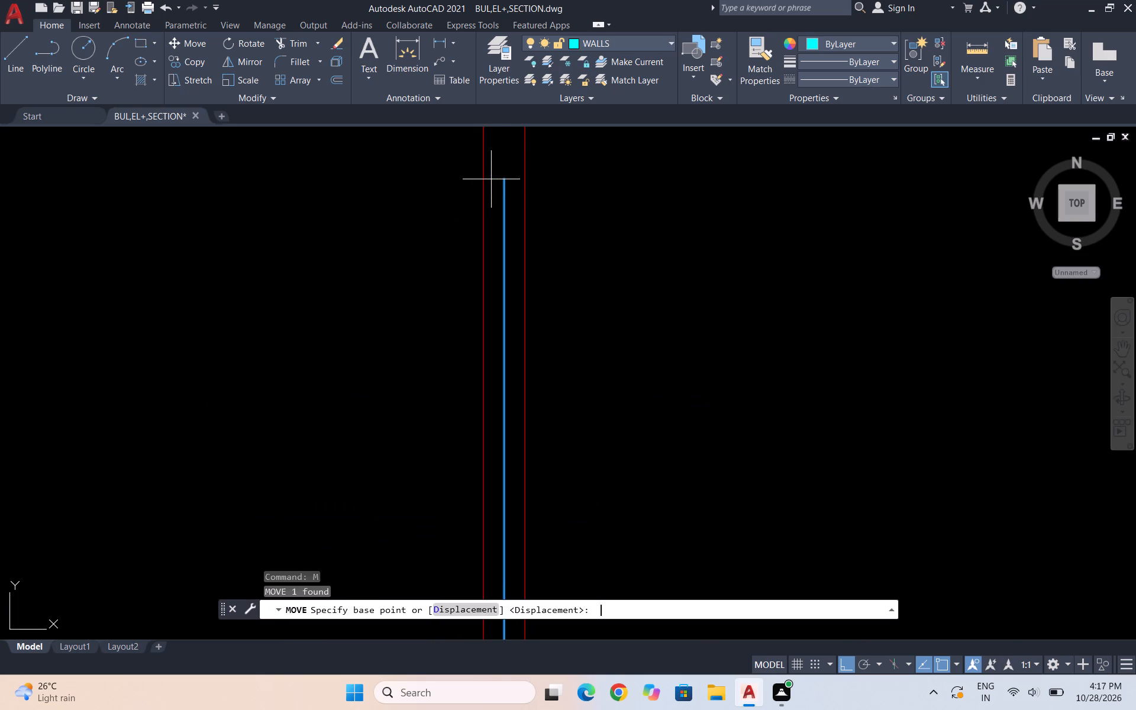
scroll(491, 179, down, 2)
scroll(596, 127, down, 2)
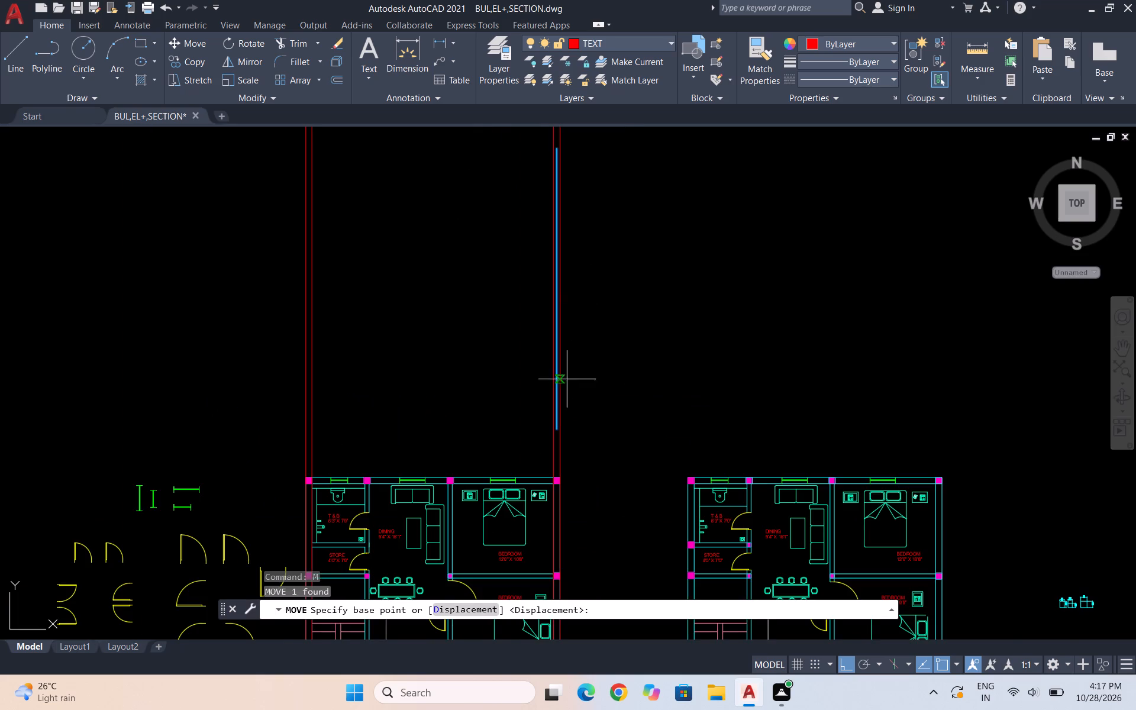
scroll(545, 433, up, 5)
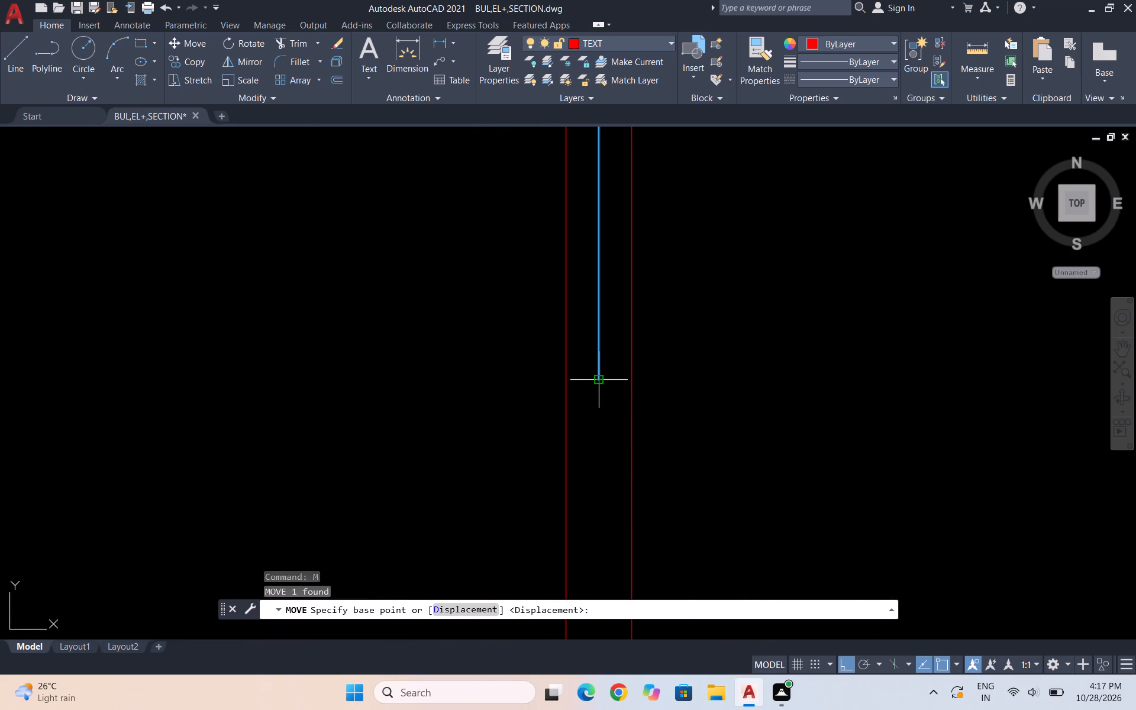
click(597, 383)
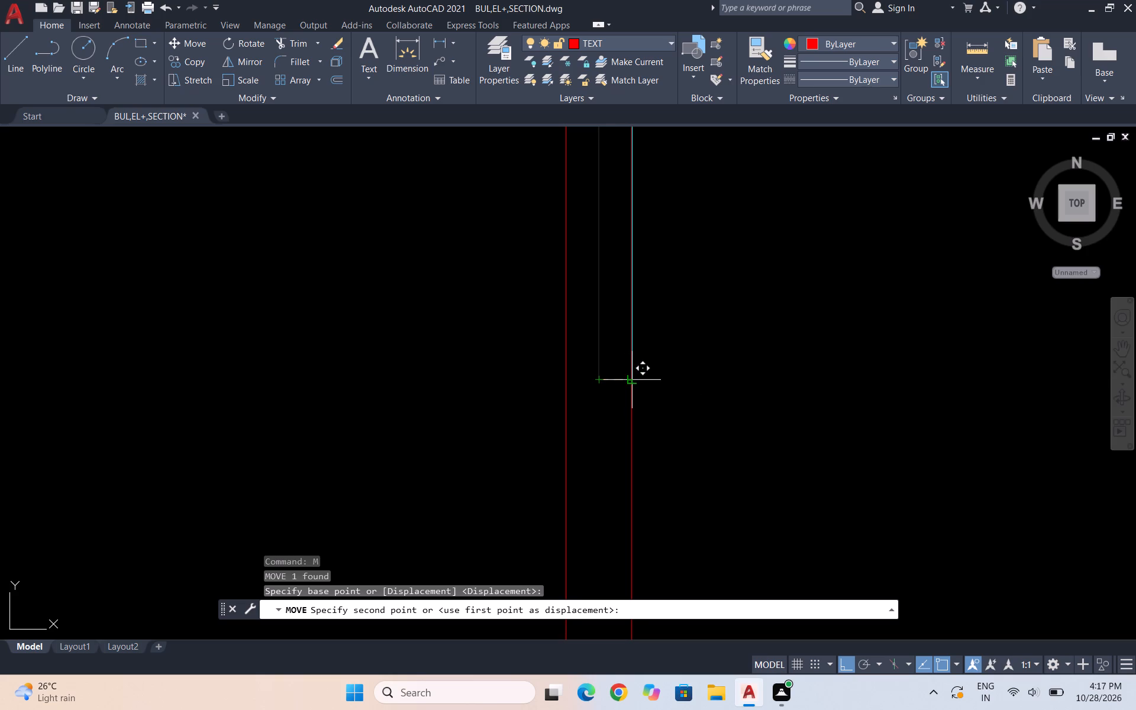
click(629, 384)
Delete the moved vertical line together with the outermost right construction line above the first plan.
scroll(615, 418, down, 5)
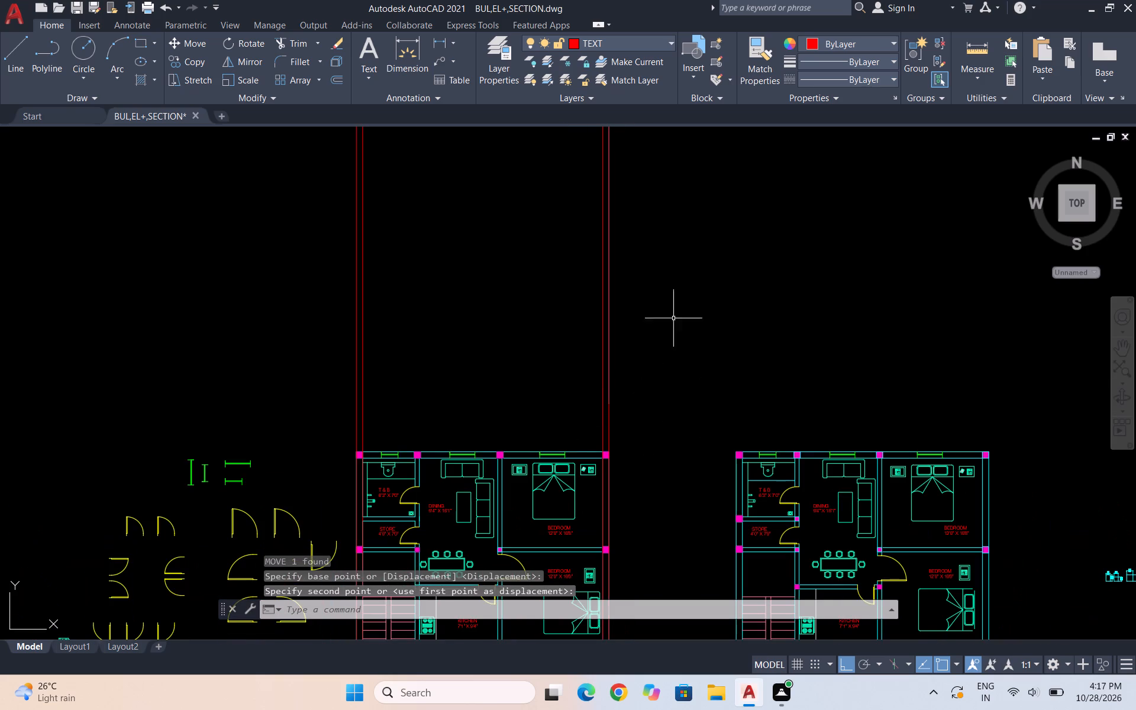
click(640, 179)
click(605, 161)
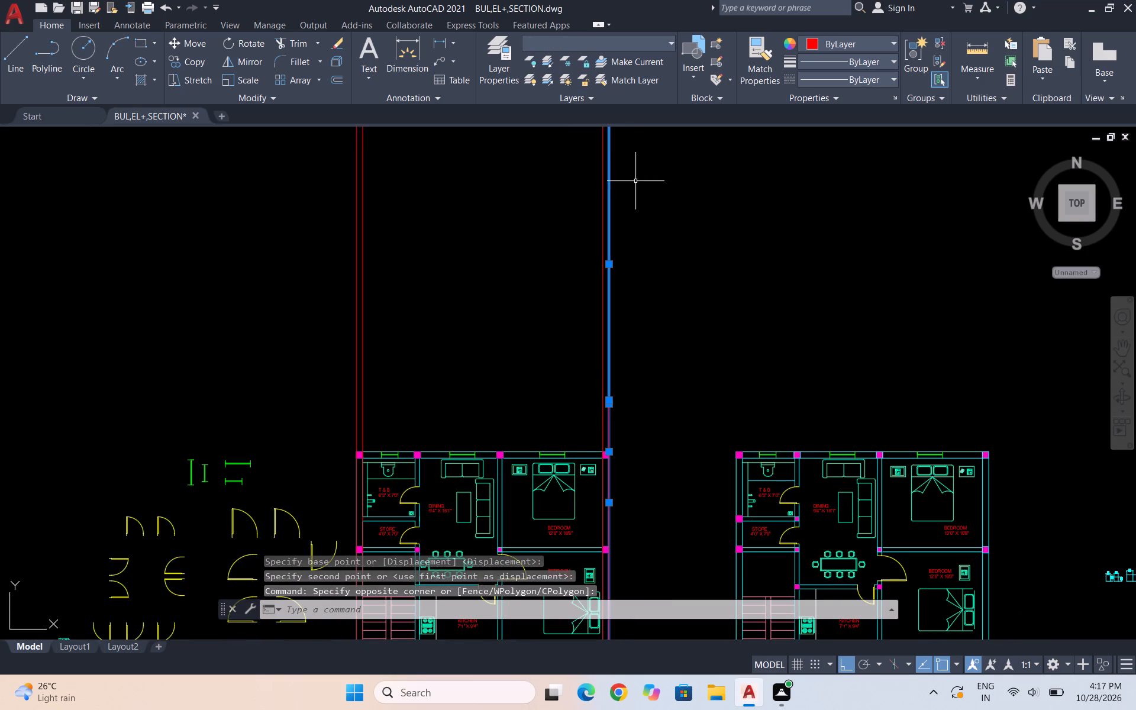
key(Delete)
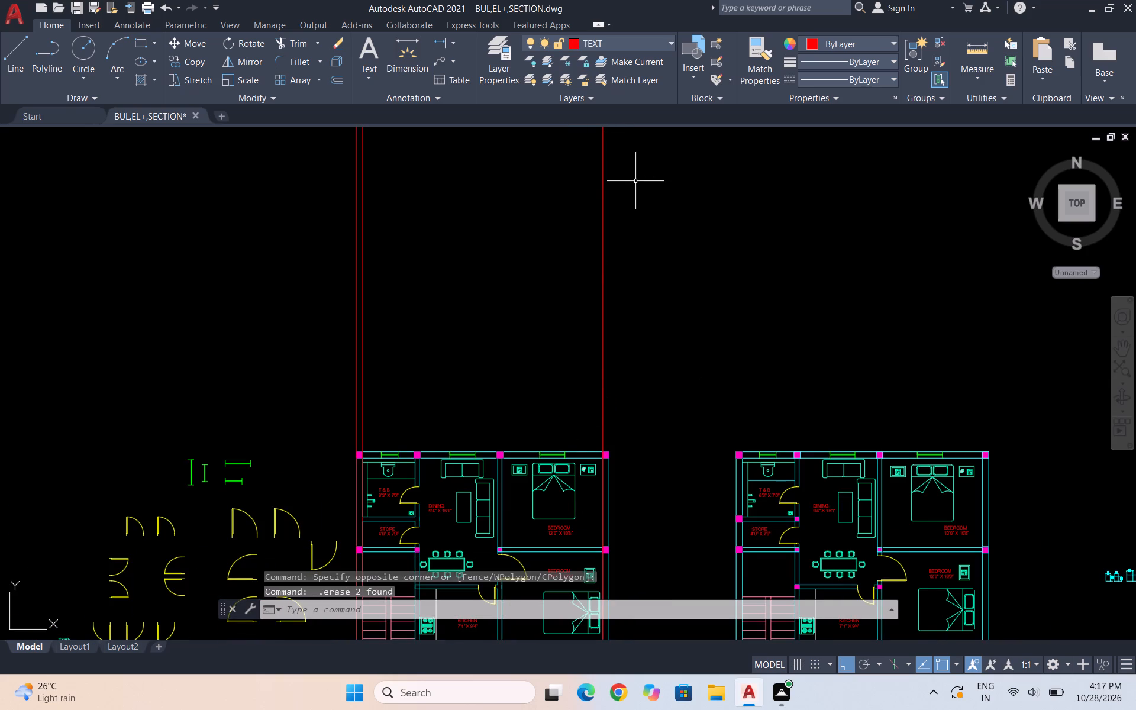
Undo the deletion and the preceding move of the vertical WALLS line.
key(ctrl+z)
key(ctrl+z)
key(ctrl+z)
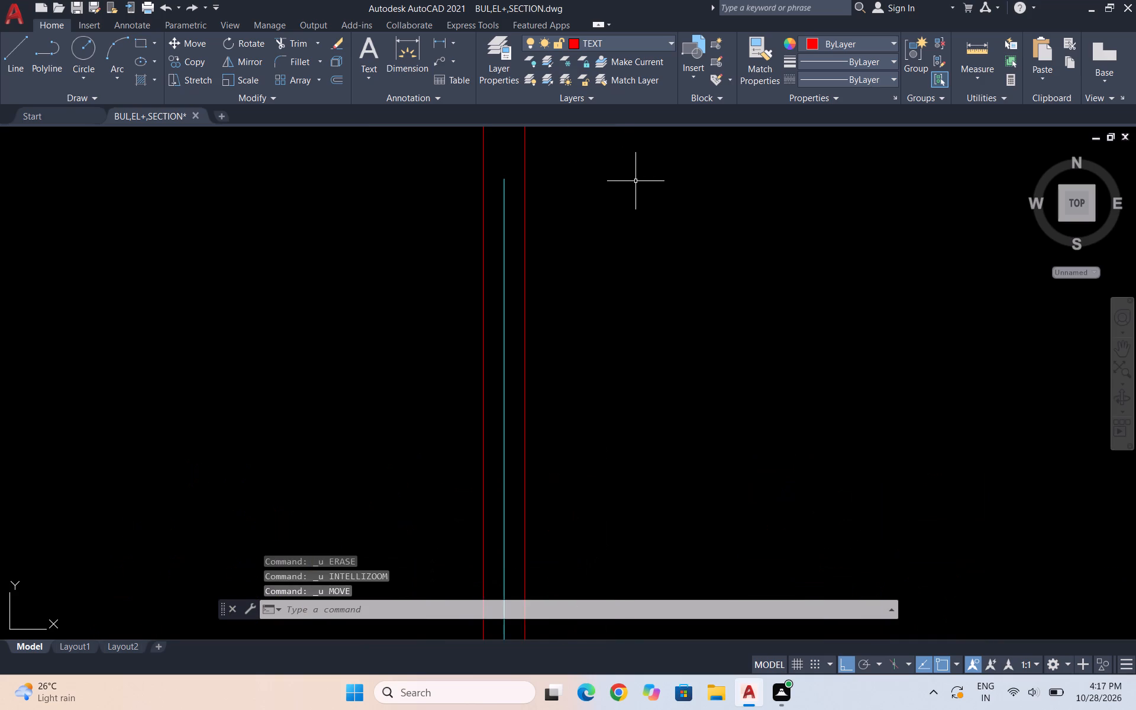
Move the vertical WALLS line by its upper end horizontally onto the upper-right column's outer construction line.
scroll(540, 176, up, 1)
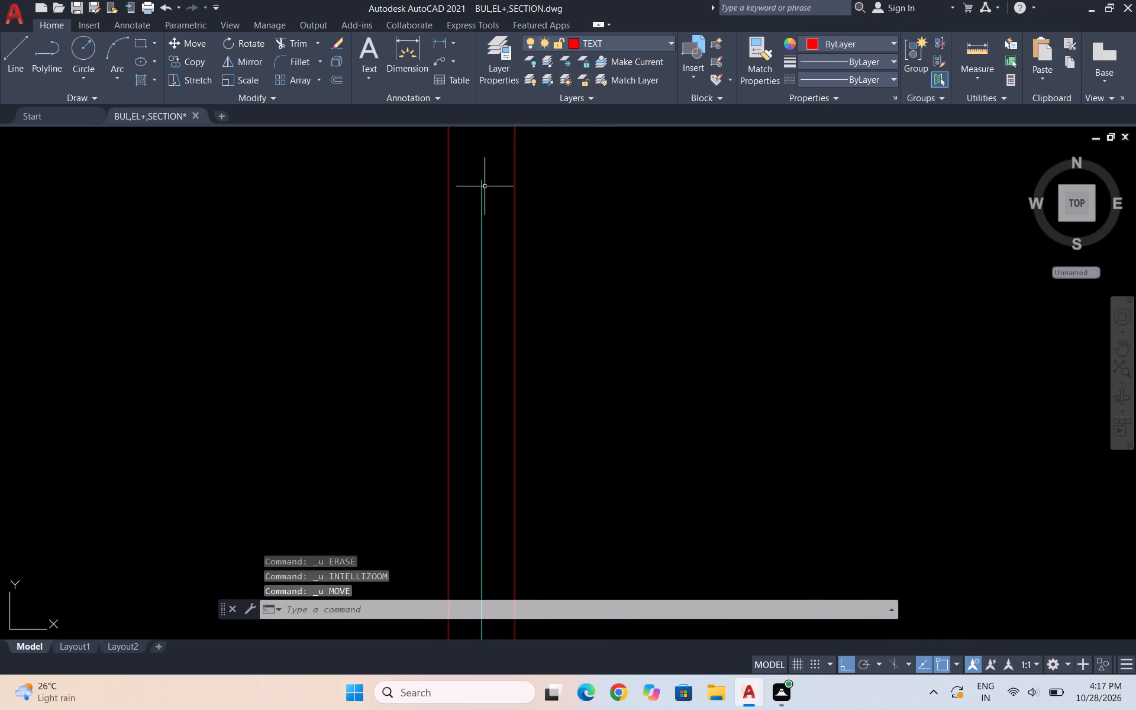
click(485, 186)
click(471, 182)
key(m)
key(Return)
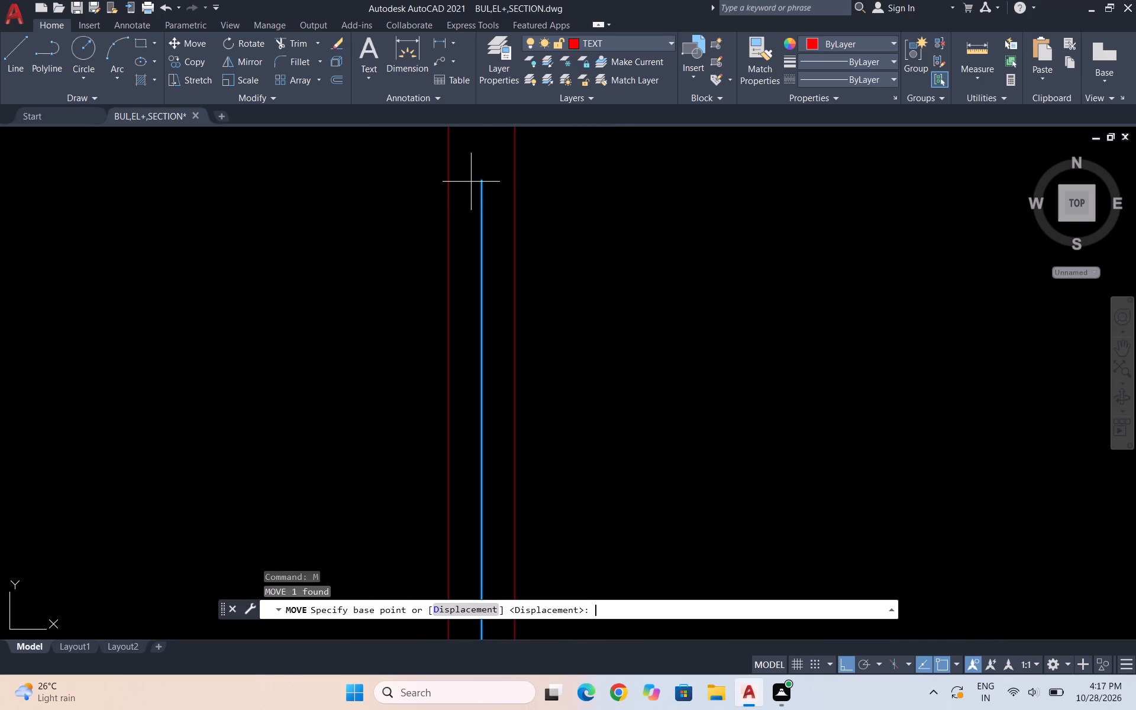
click(485, 180)
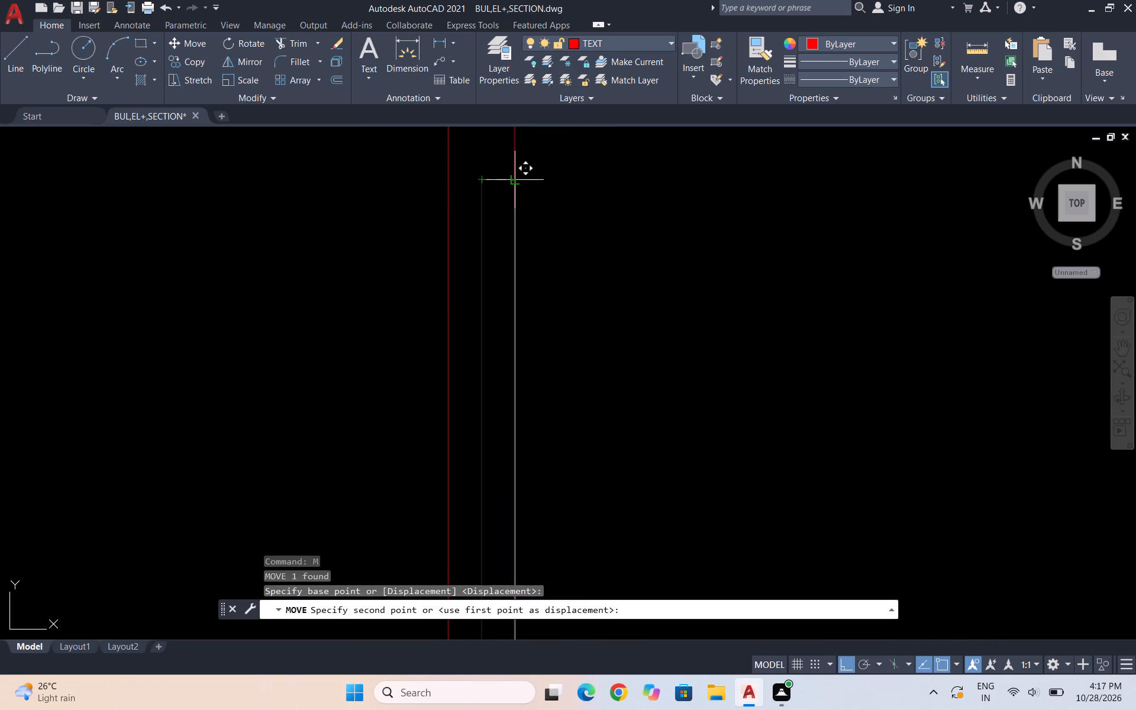
click(515, 178)
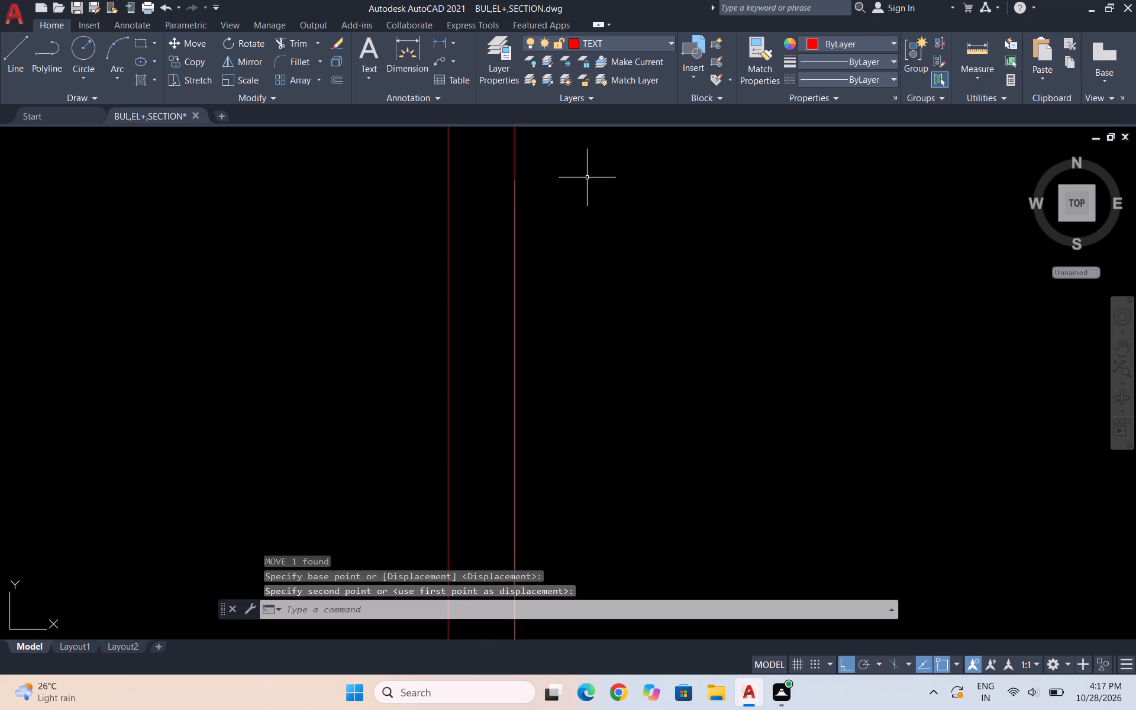
key(Escape)
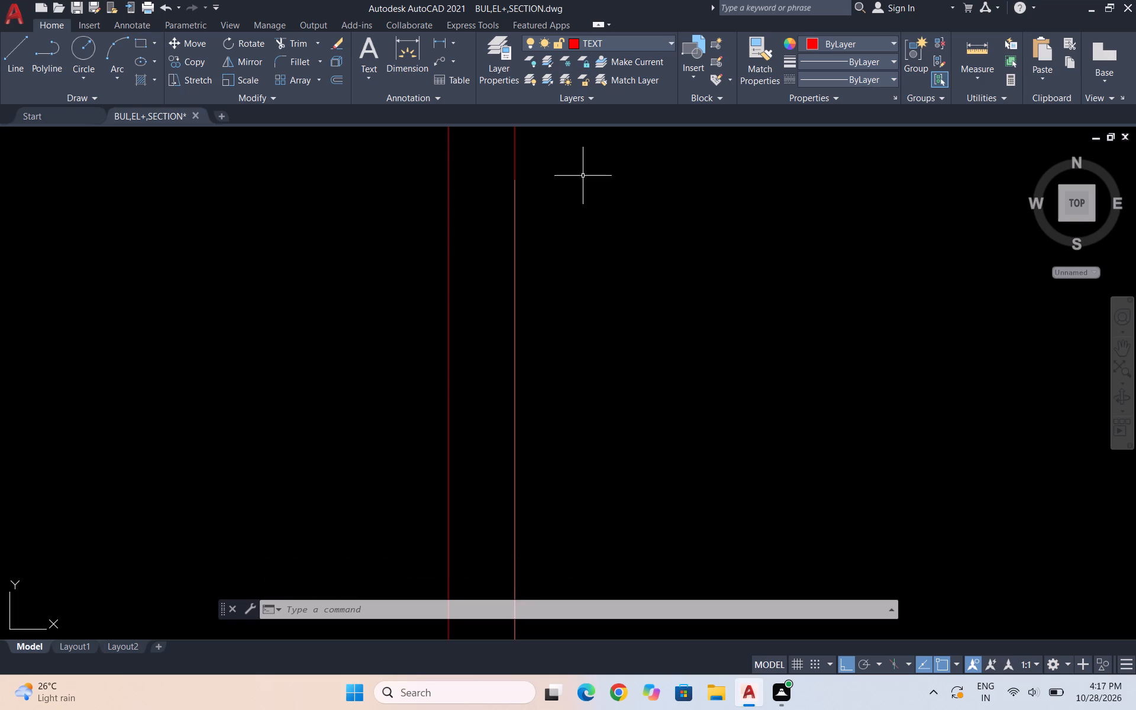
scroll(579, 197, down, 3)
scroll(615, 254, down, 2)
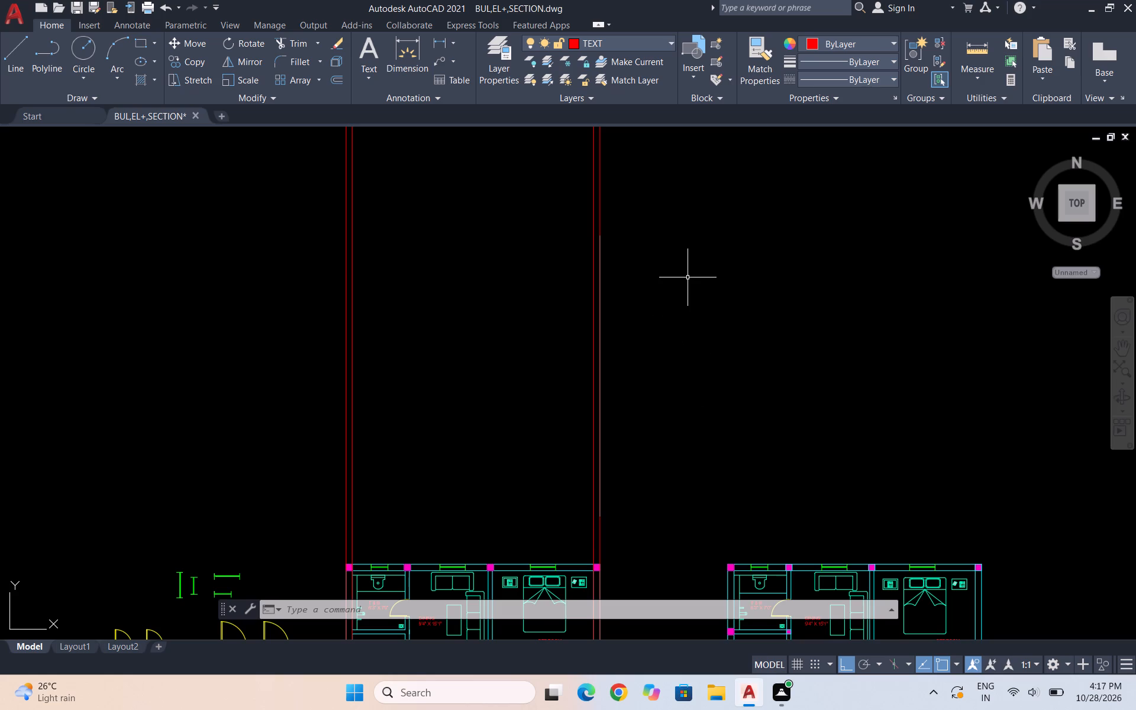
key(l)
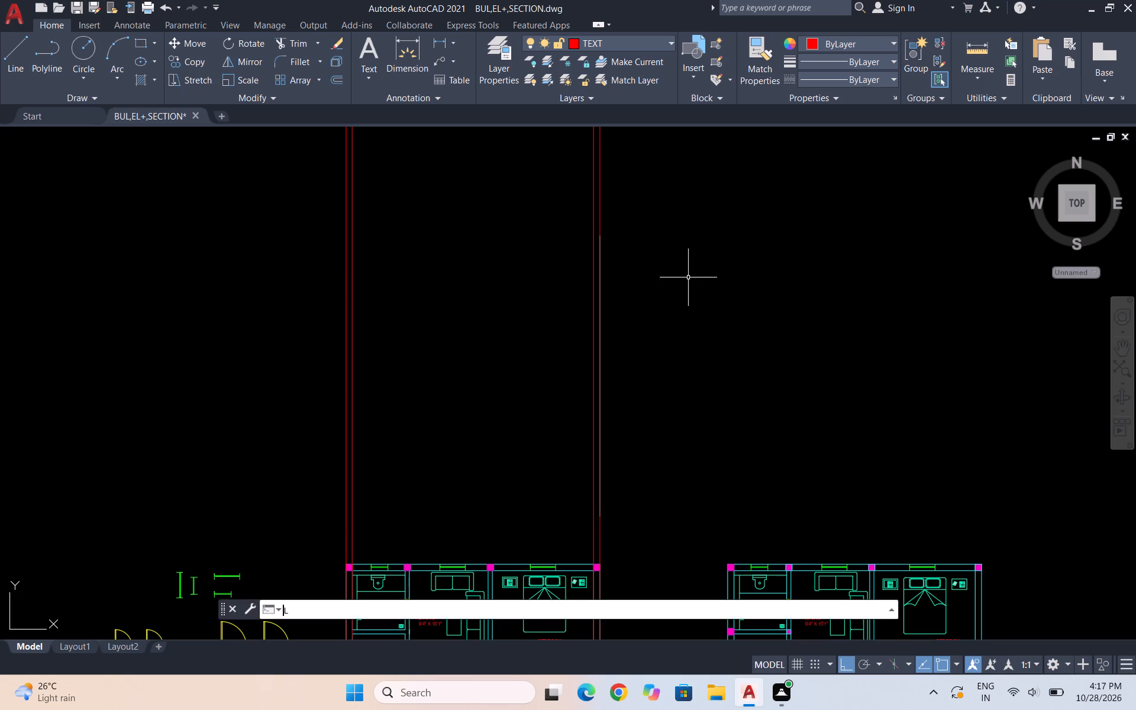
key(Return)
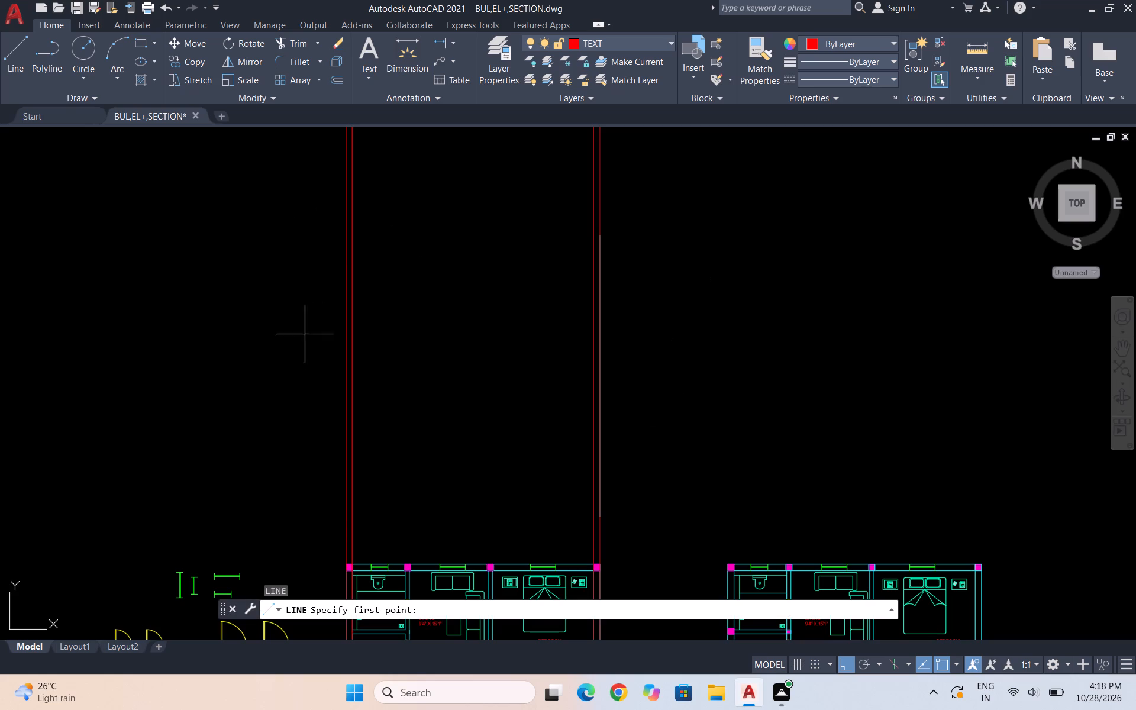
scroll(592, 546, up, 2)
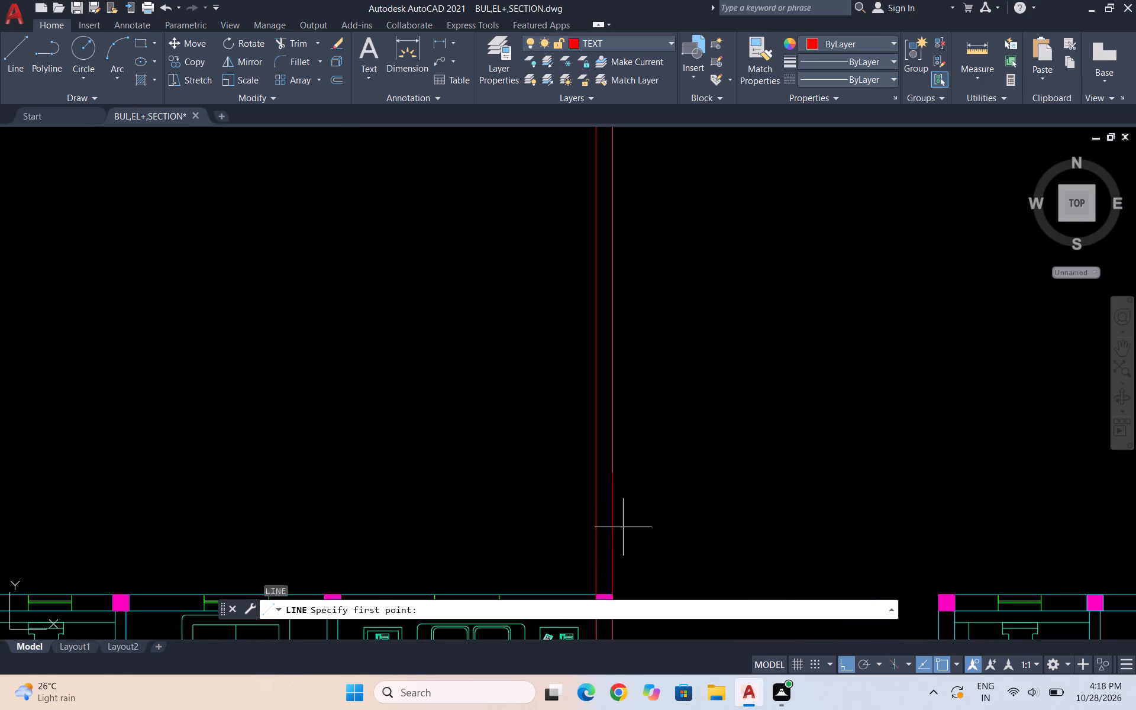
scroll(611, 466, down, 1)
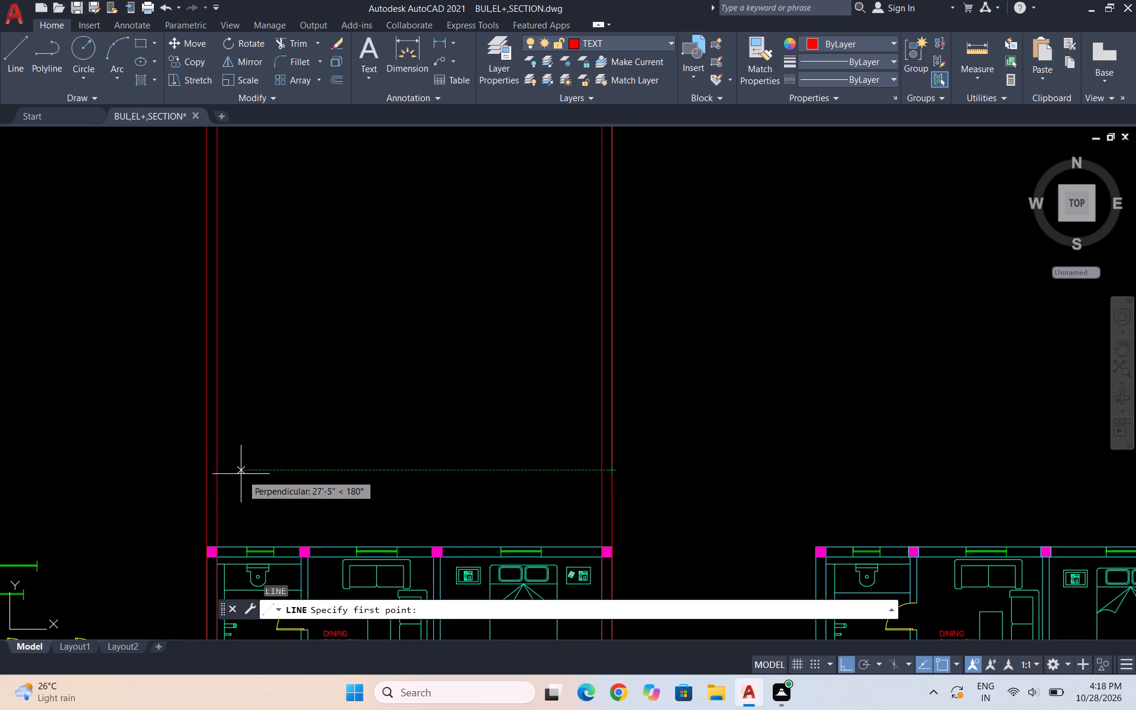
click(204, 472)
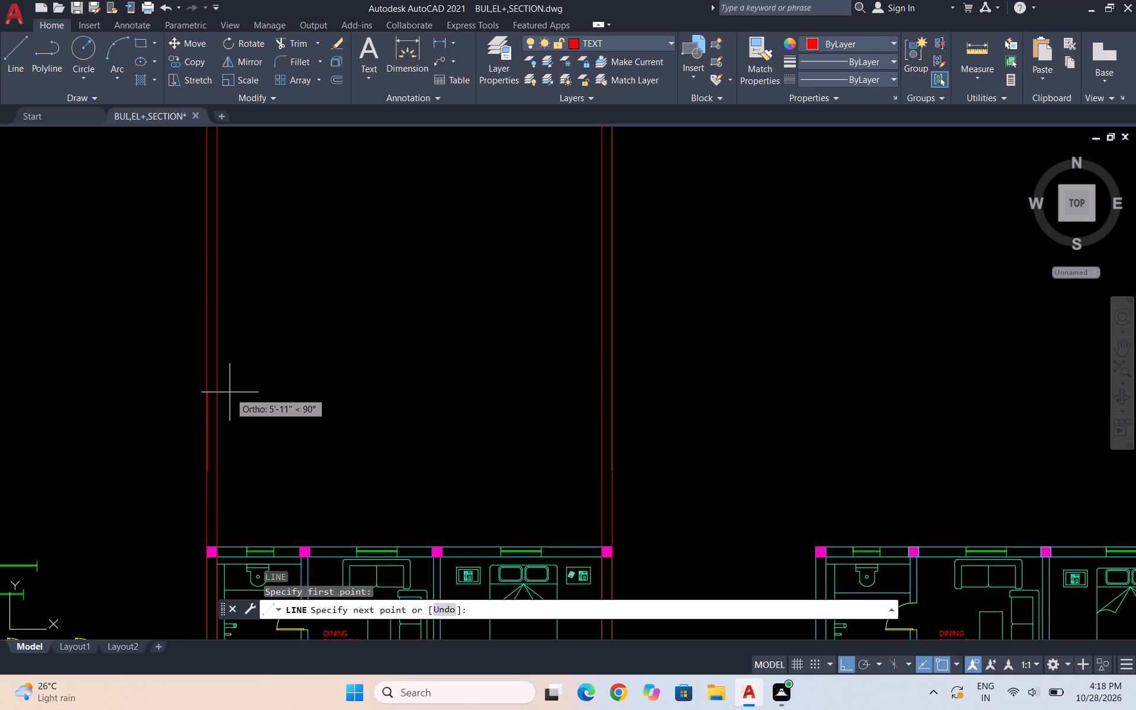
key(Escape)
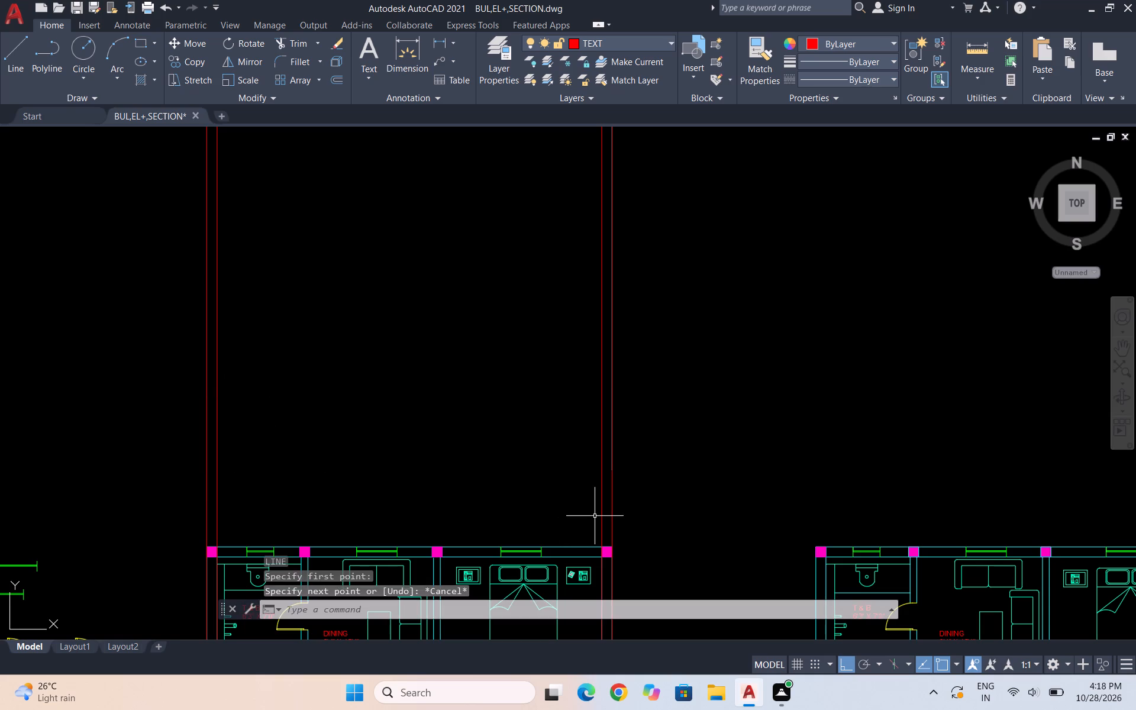
Draw a horizontal base line from the vertical line's lower end leftward, extending past the outer left construction line.
key(space)
click(608, 472)
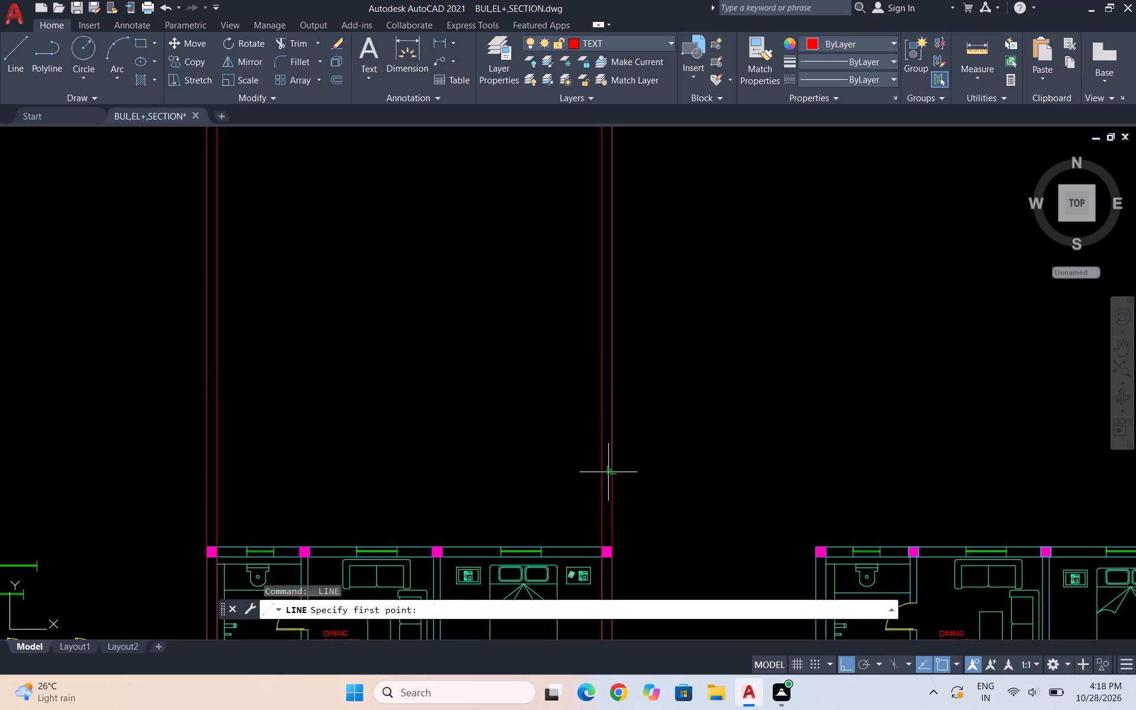
click(110, 464)
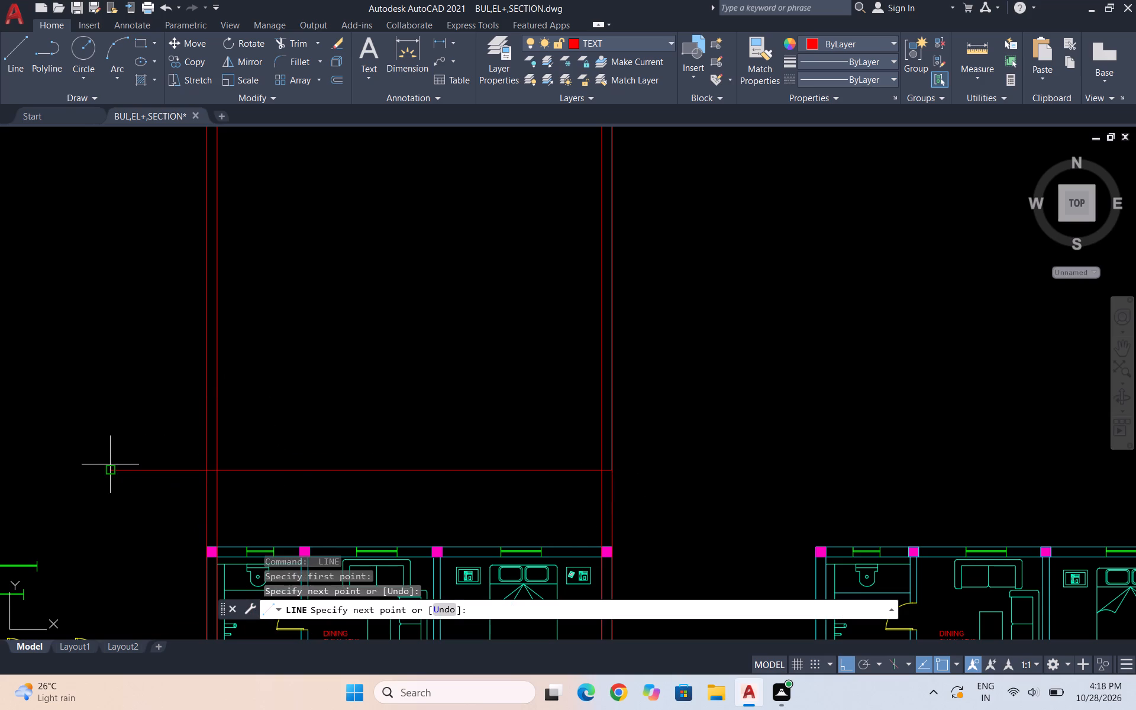
key(Escape)
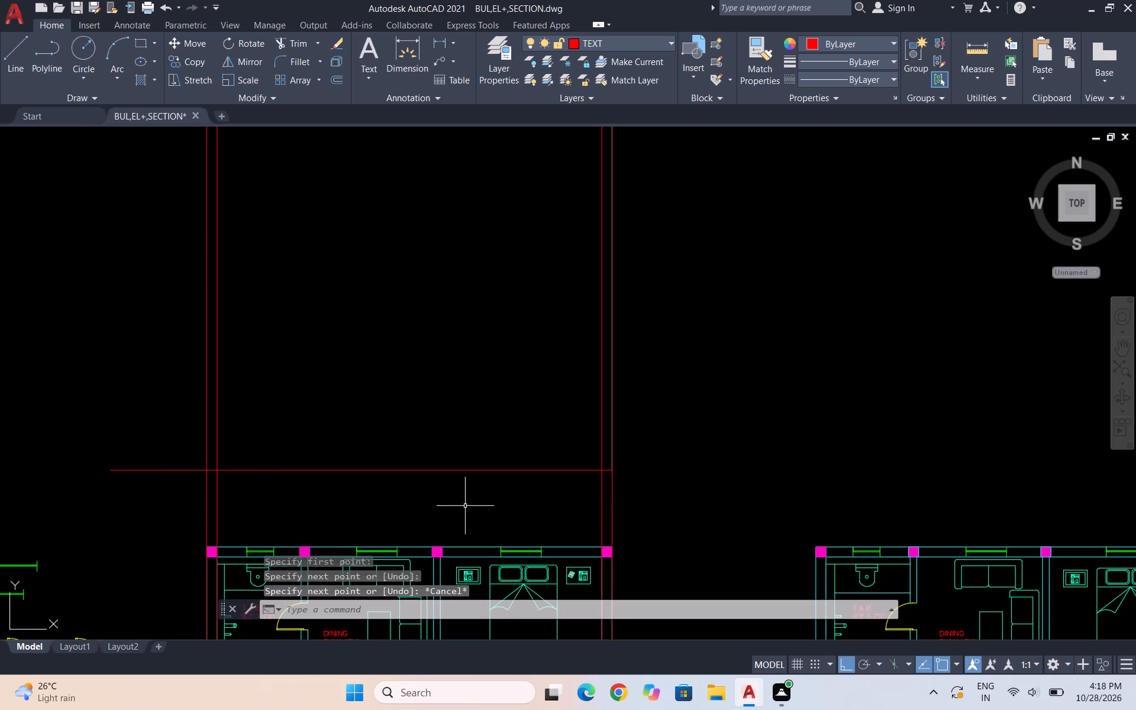
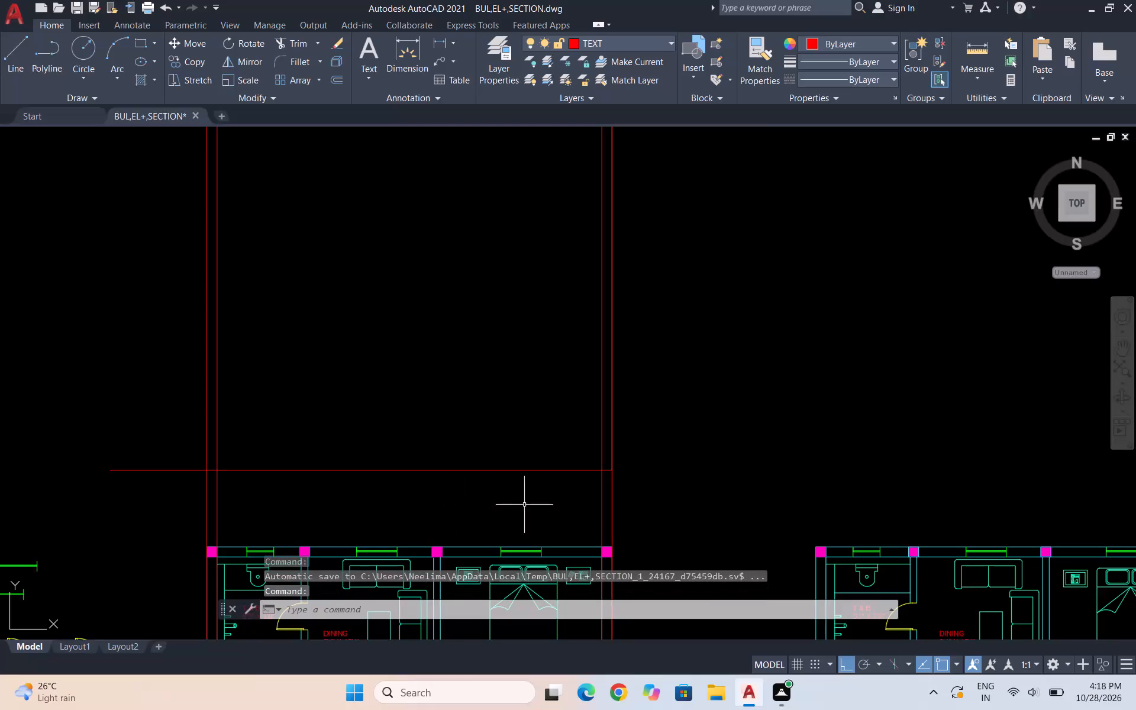
Make WALLS the current layer.
key(Escape)
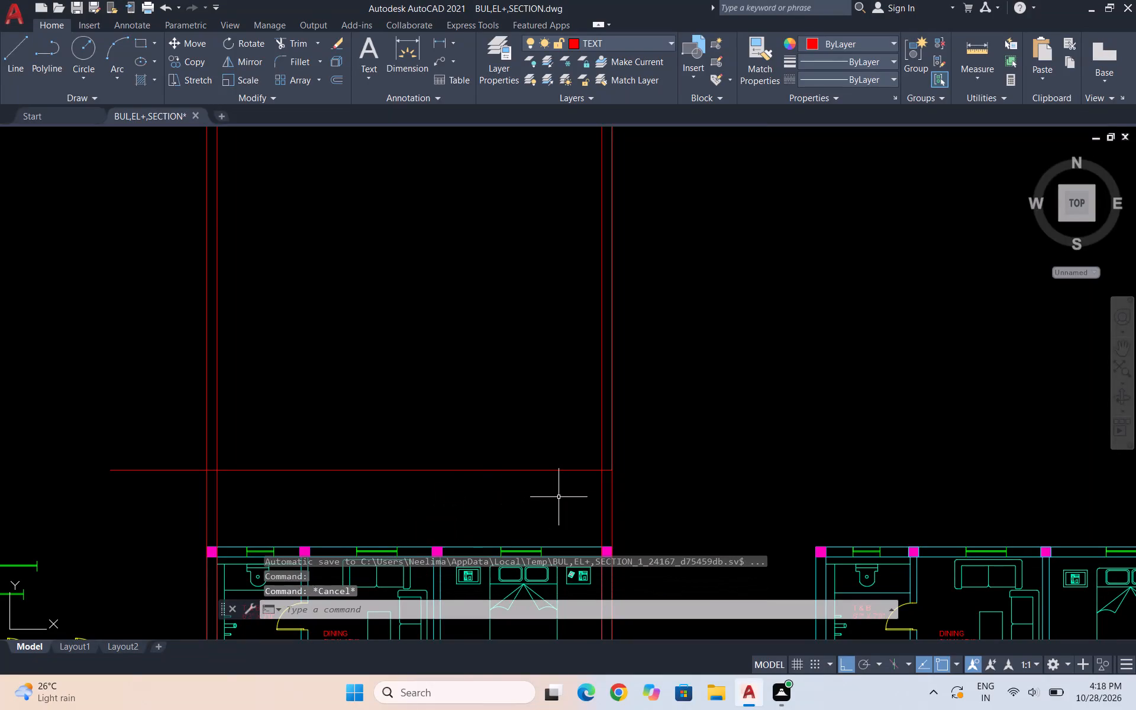
click(638, 45)
click(628, 206)
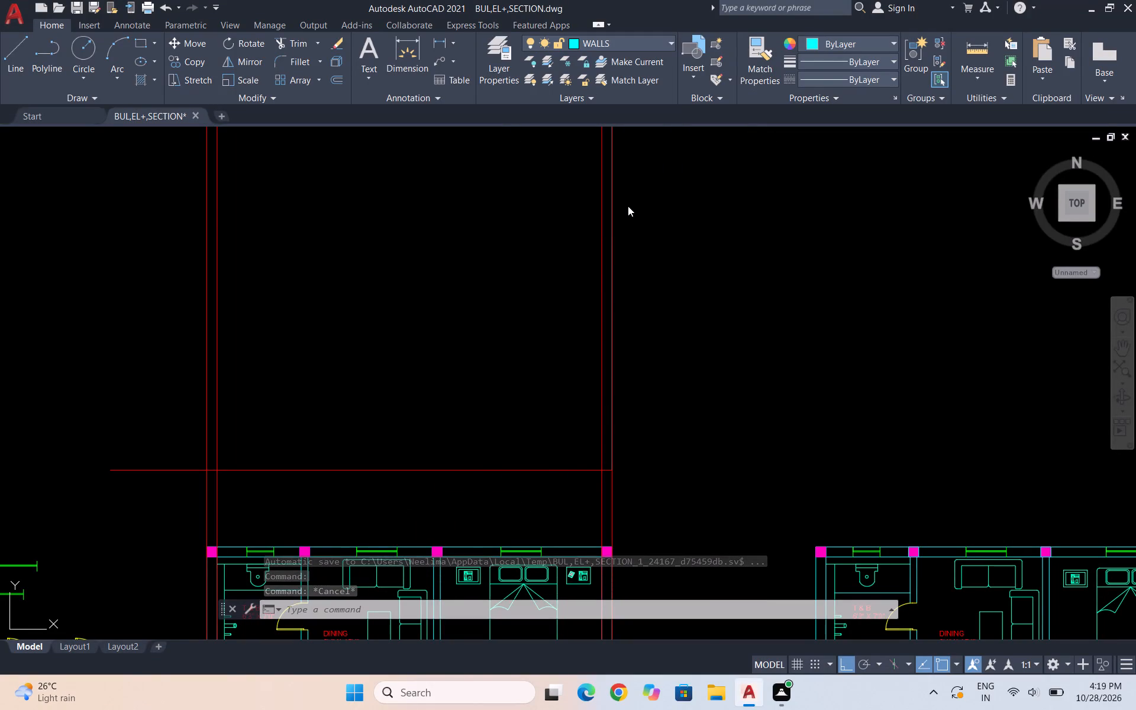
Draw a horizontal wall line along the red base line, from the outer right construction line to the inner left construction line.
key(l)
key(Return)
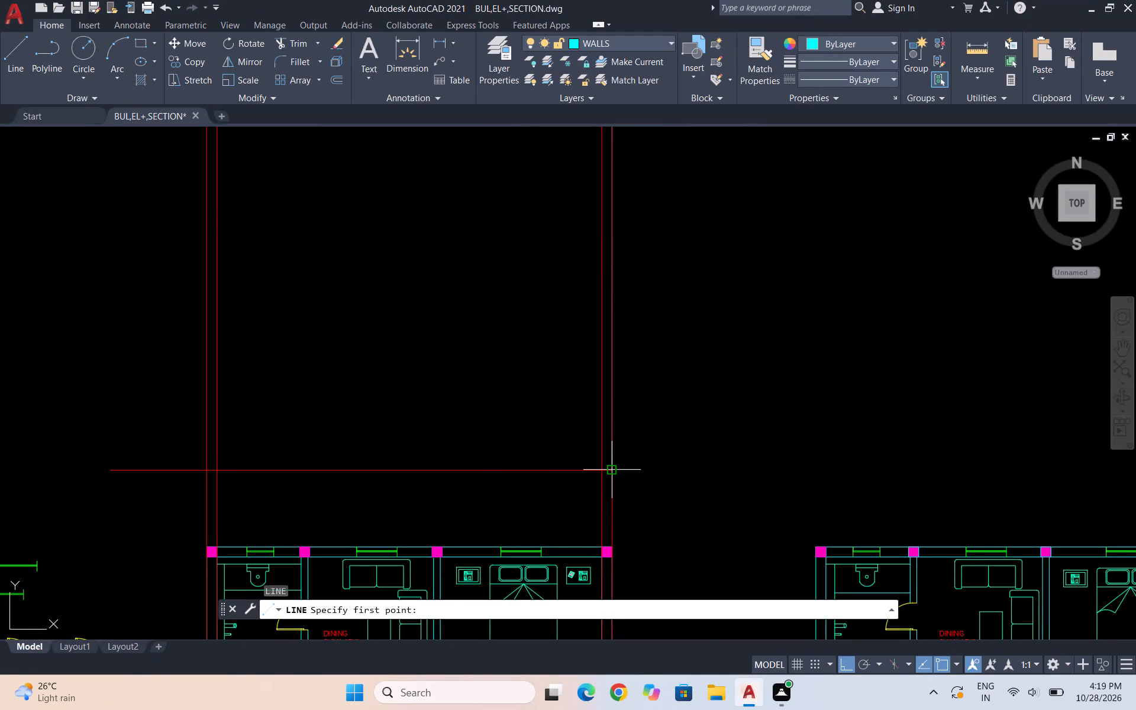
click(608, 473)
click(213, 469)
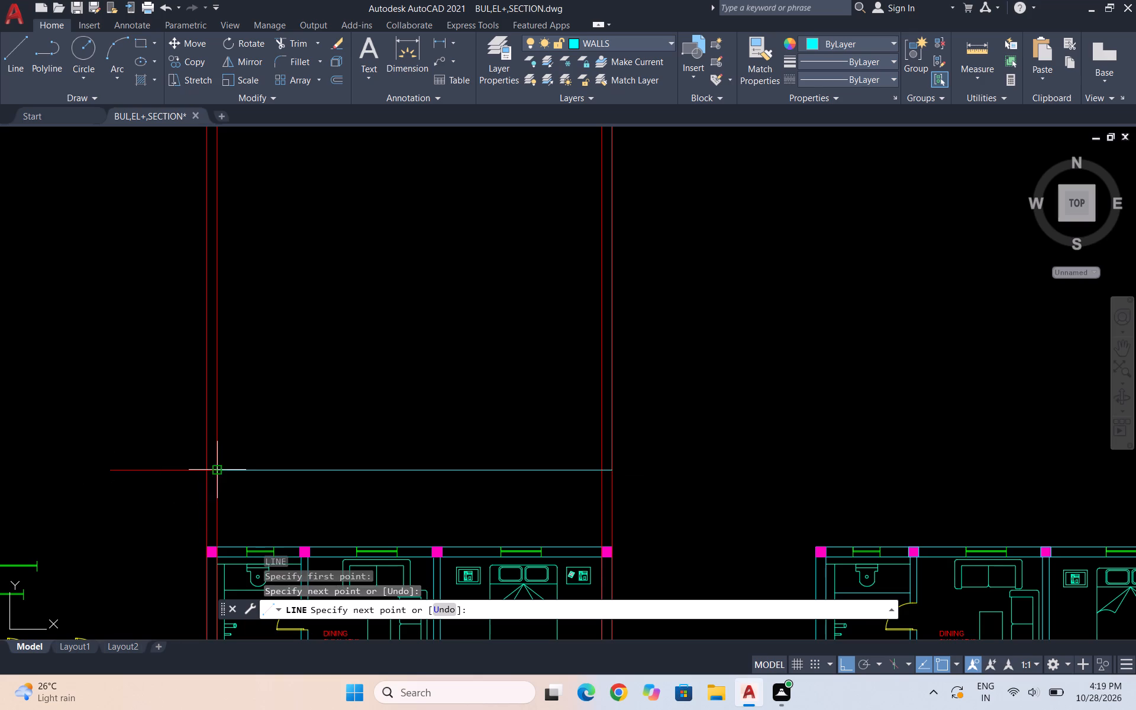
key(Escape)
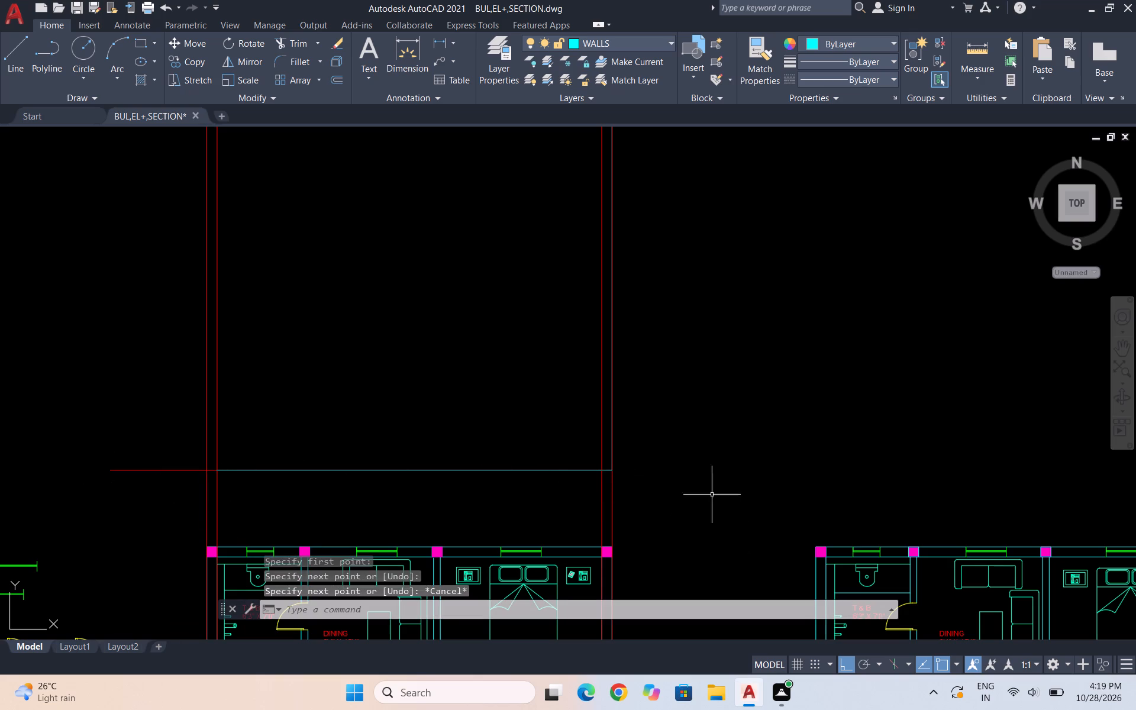
Draw a 33'3" vertical wall line upward from the base line's right end along the outer right construction line.
key(space)
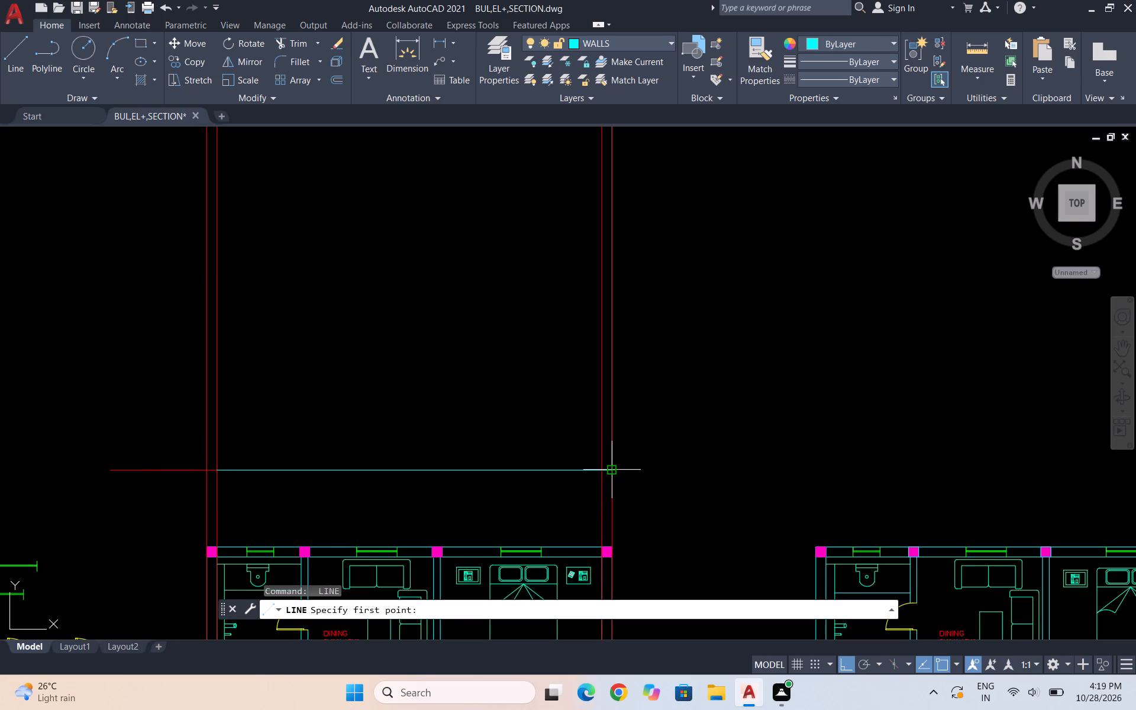
click(614, 474)
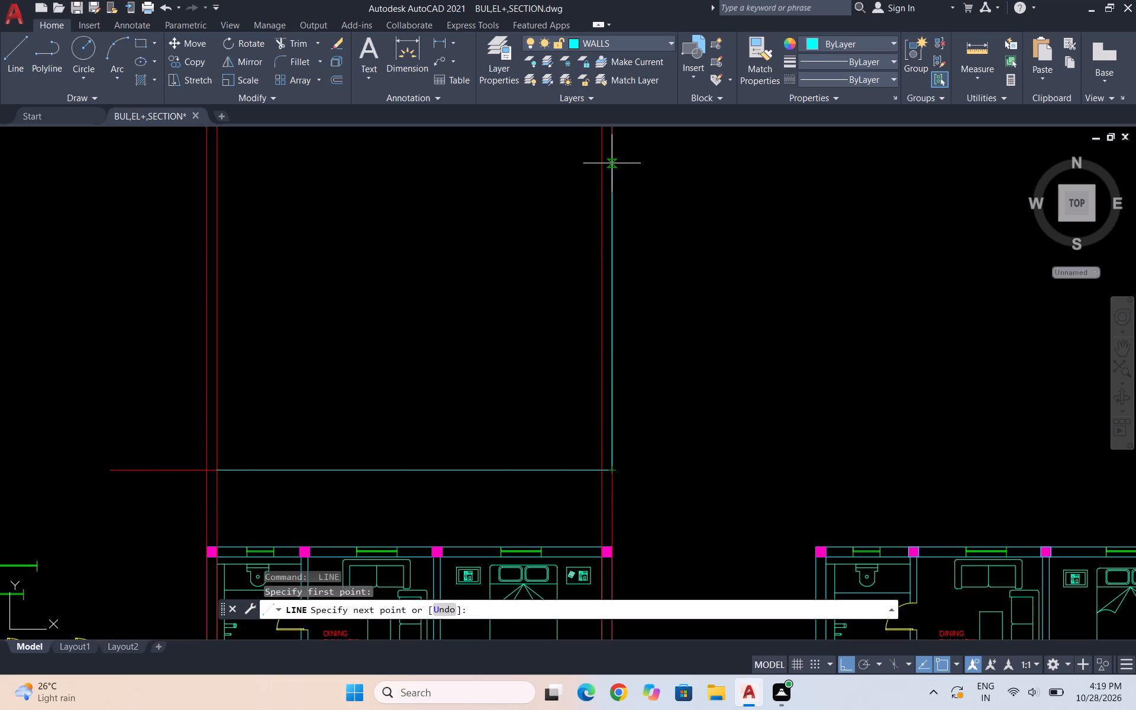
text(33)
text('3")
key(Return)
key(Return)
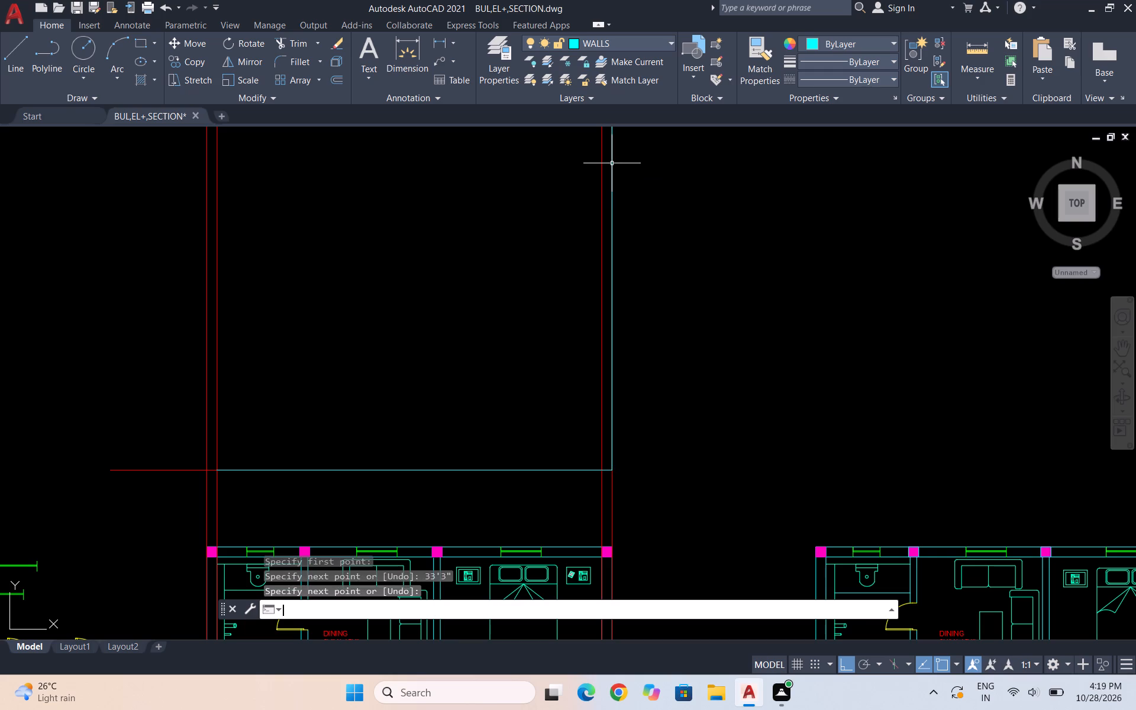
scroll(612, 254, down, 2)
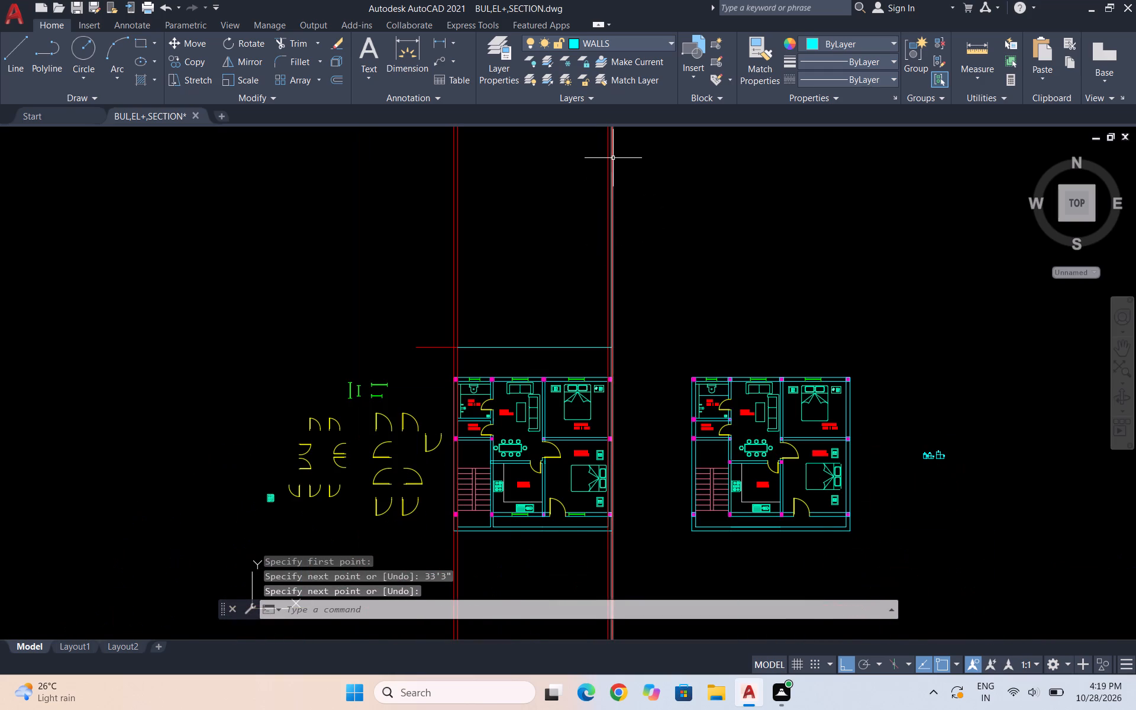
scroll(613, 158, up, 1)
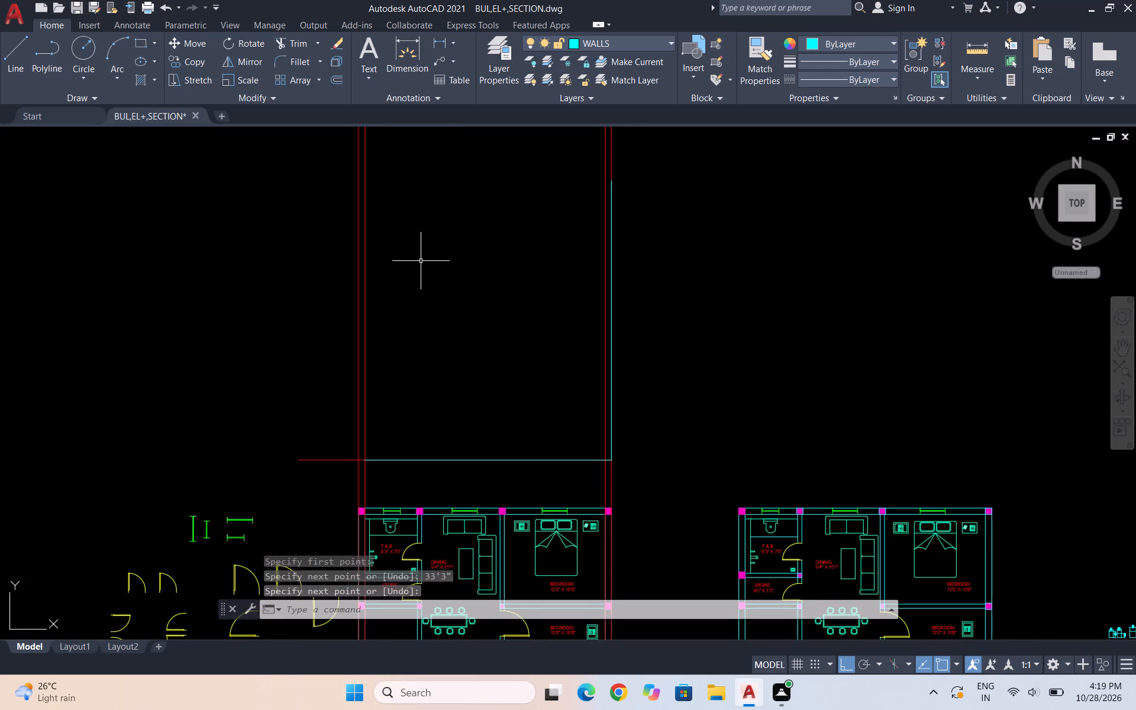
Draw a horizontal wall line along the base from the right vertical line's lower end to the outer left construction line.
key(l)
key(Return)
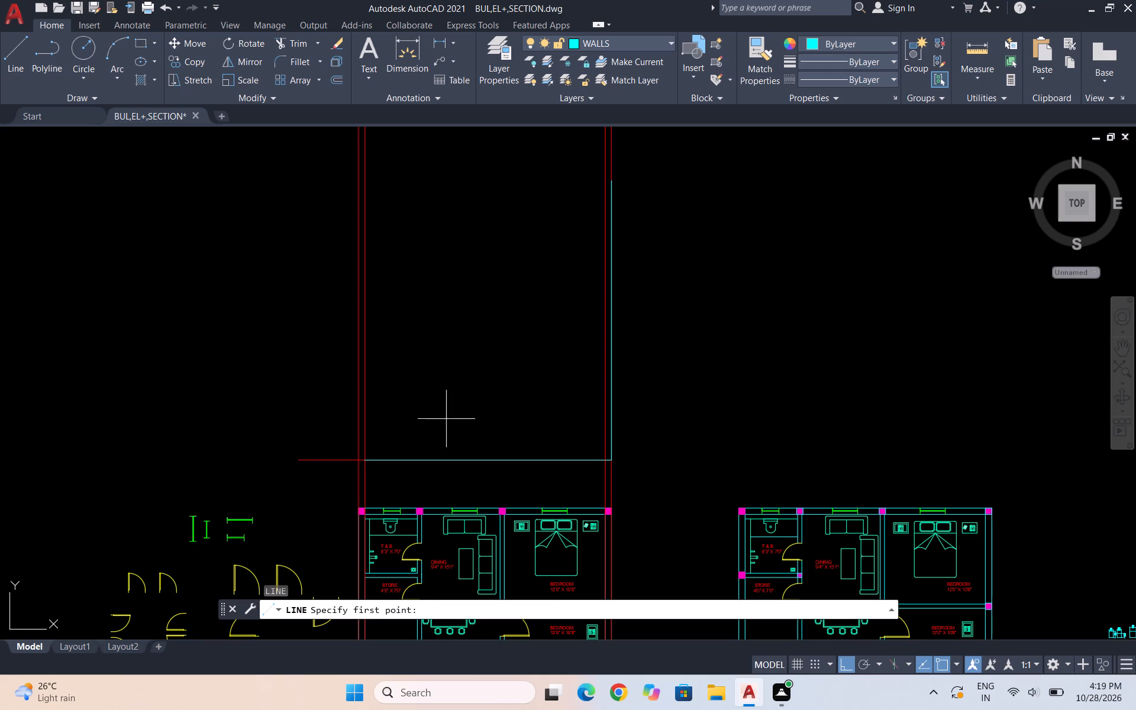
scroll(365, 462, up, 3)
scroll(365, 462, down, 1)
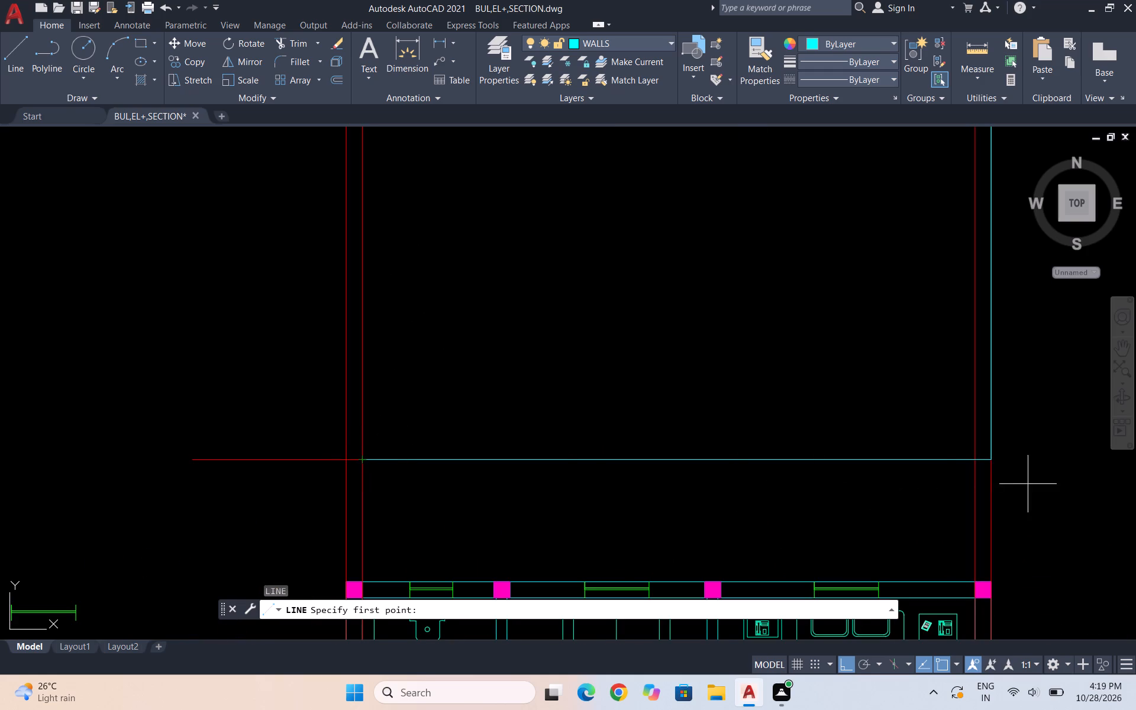
click(993, 463)
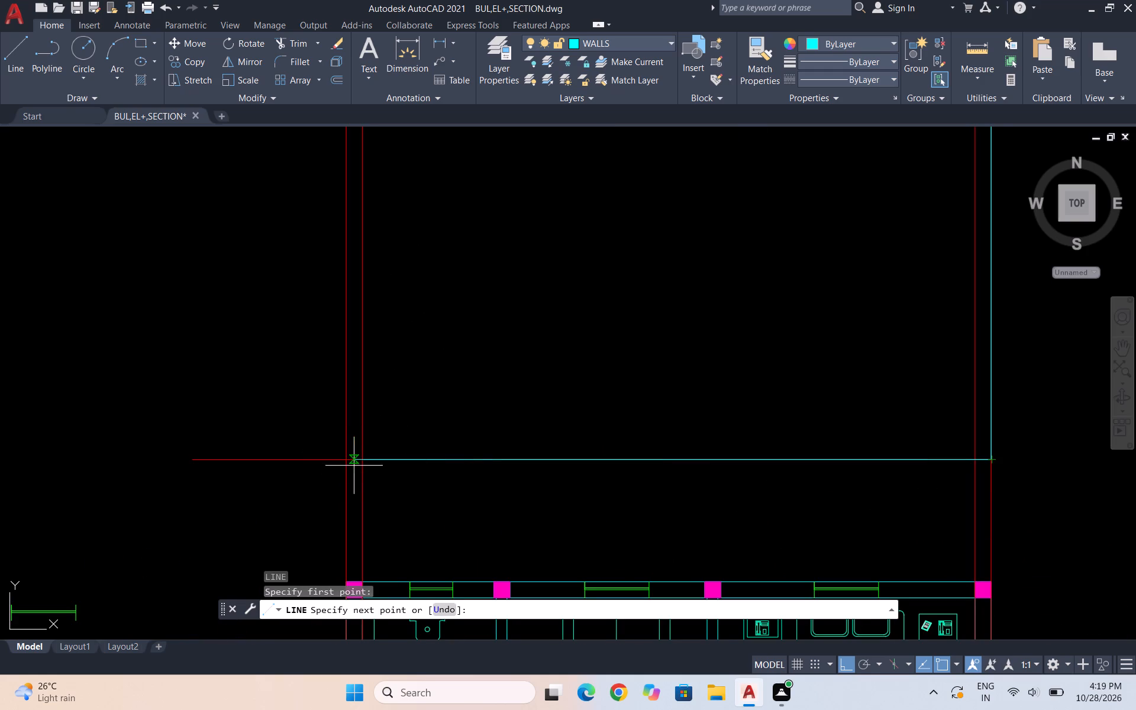
click(345, 460)
key(Escape)
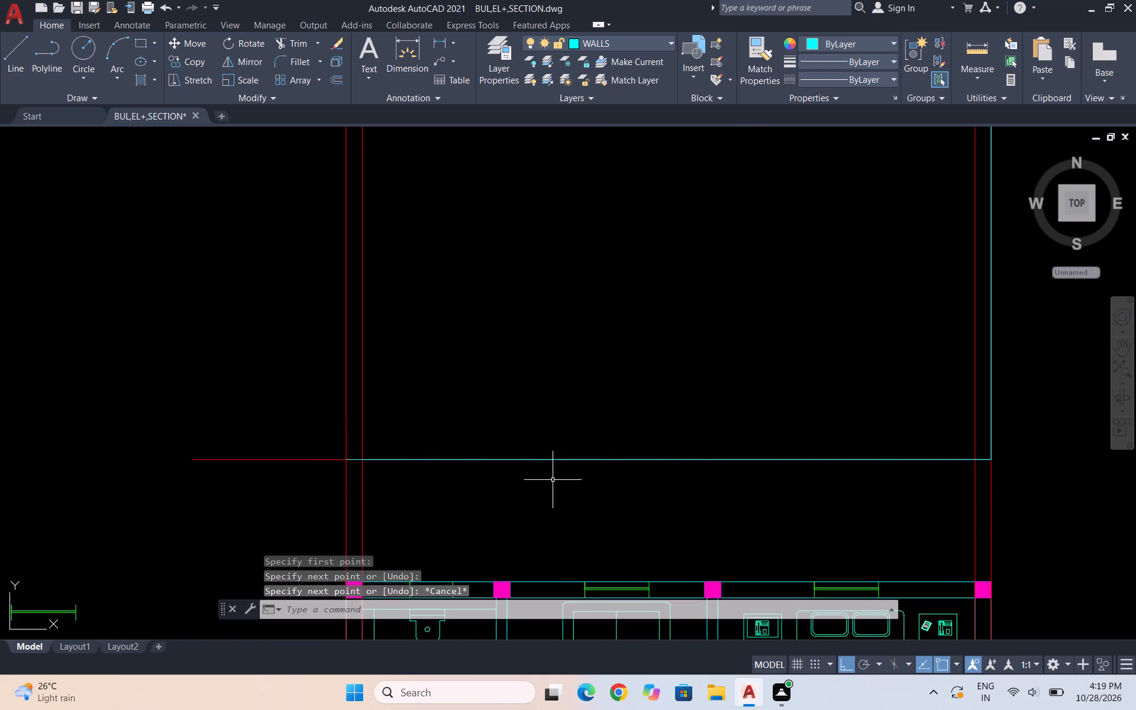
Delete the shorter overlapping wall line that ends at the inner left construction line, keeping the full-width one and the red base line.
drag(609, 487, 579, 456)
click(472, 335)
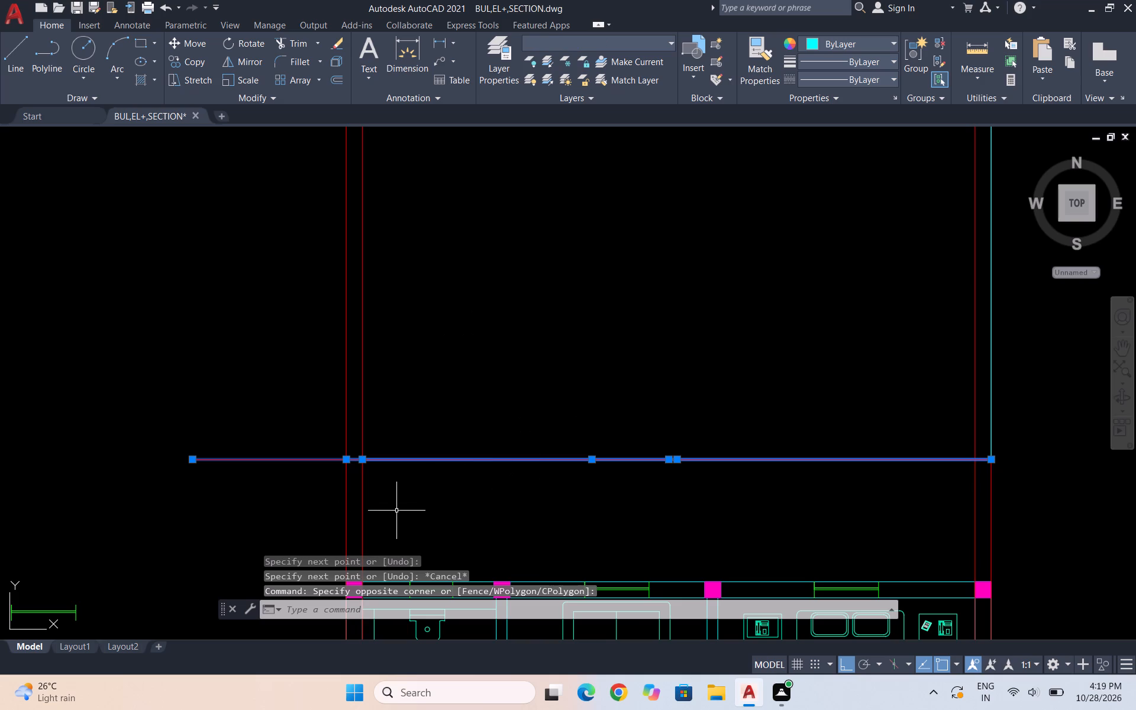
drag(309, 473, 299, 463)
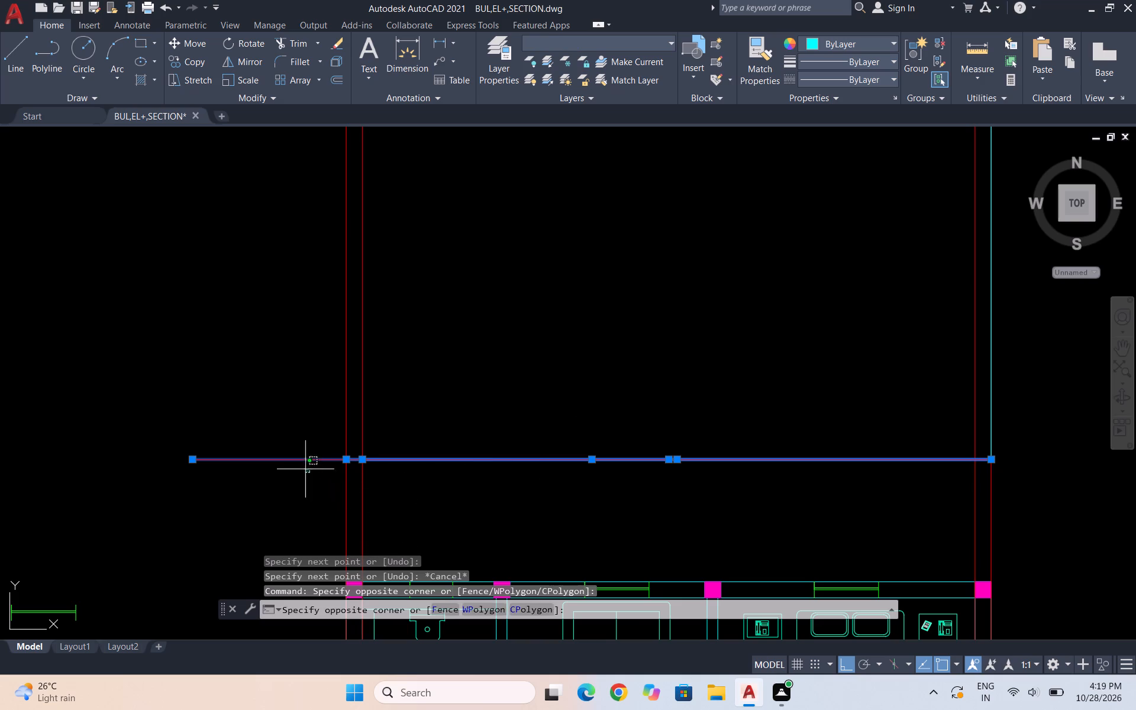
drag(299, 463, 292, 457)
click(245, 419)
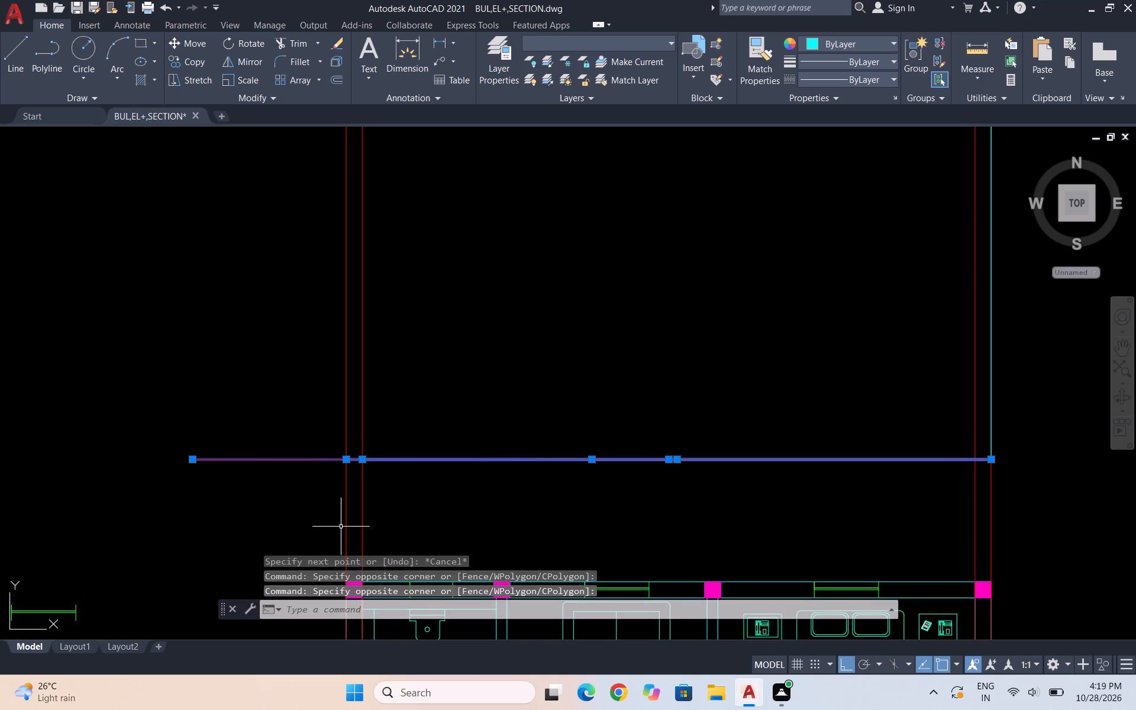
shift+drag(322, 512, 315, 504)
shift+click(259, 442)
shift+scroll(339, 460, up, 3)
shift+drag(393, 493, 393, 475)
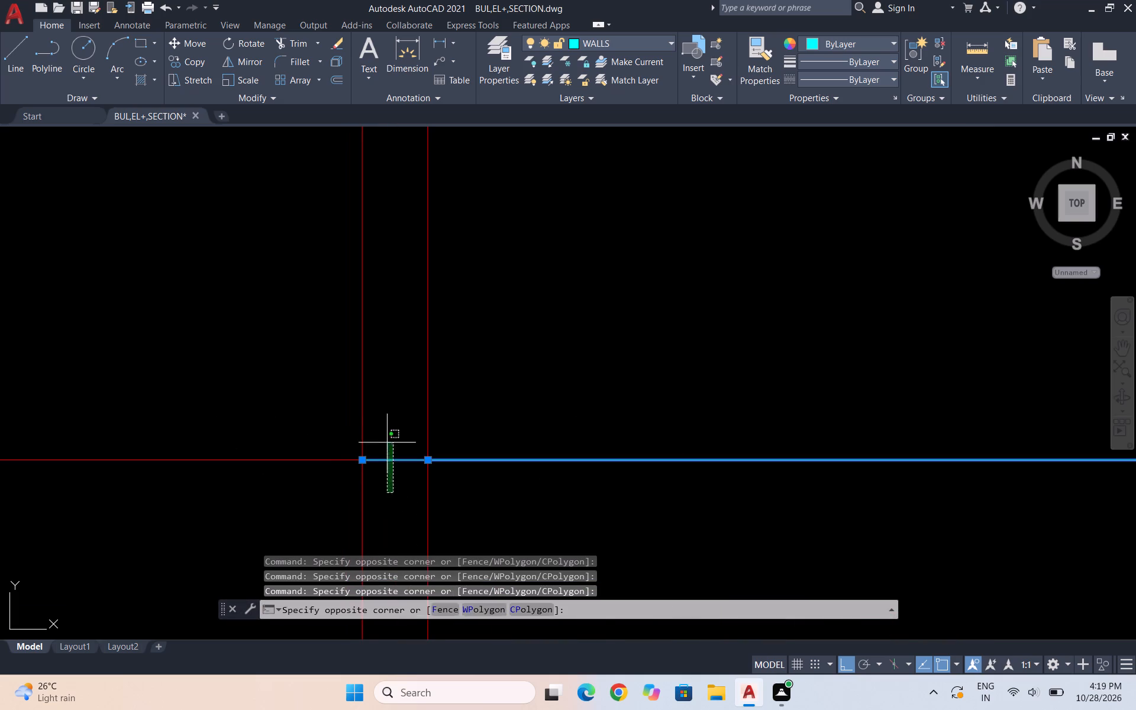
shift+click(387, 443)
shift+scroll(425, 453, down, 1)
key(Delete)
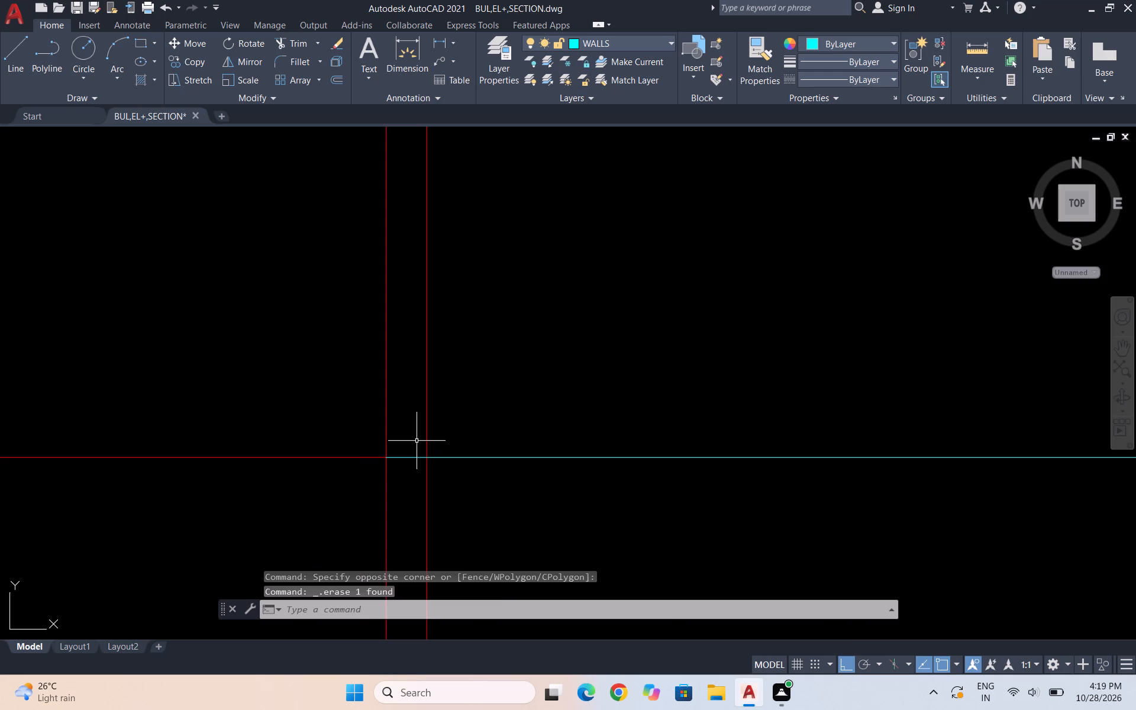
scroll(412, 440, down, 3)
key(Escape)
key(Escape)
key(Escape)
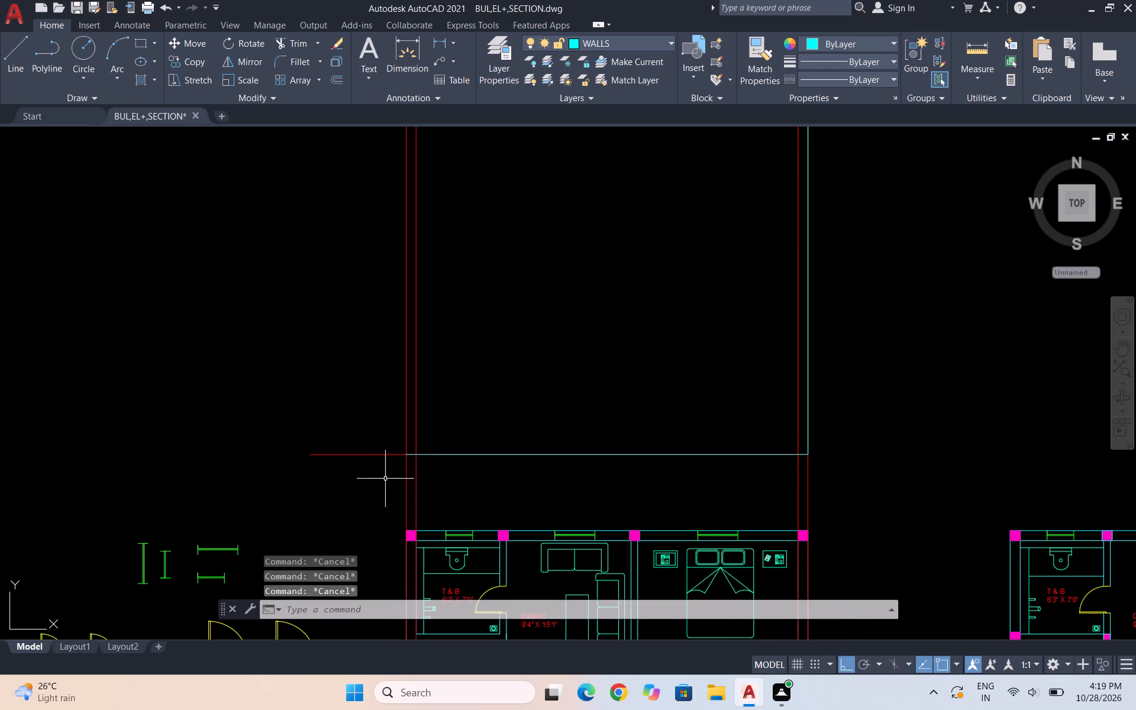
Draw a 33'3" vertical wall line upward from the base line's intersection with the outer left construction line.
key(l)
key(Return)
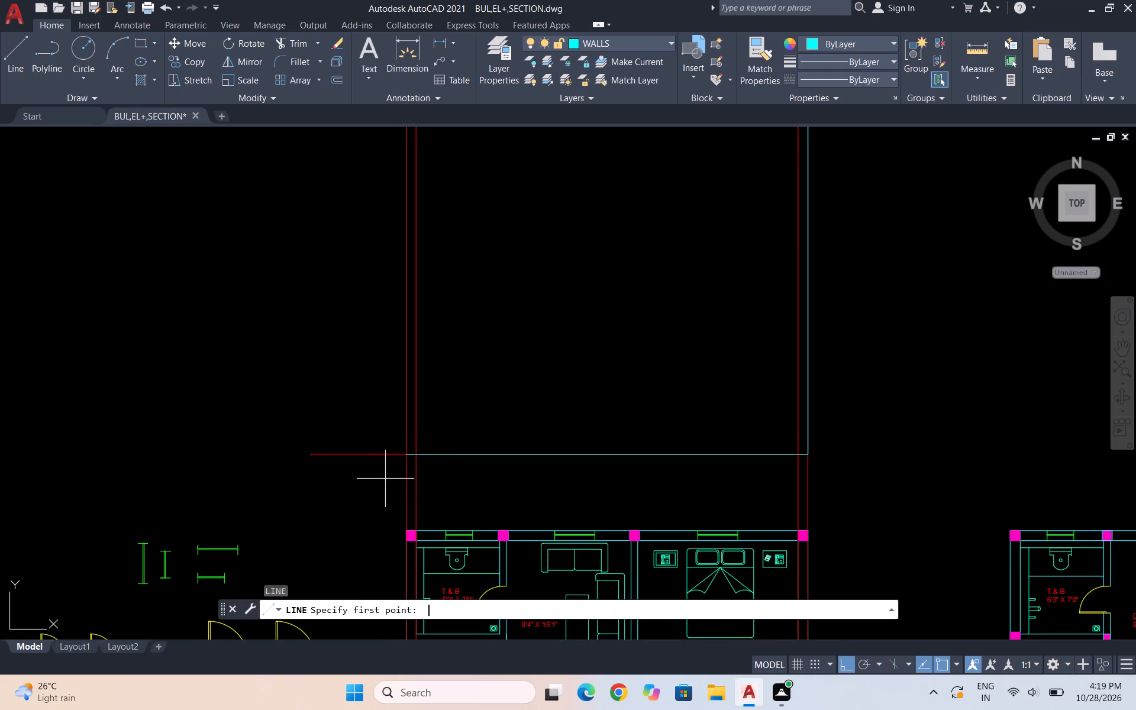
click(405, 455)
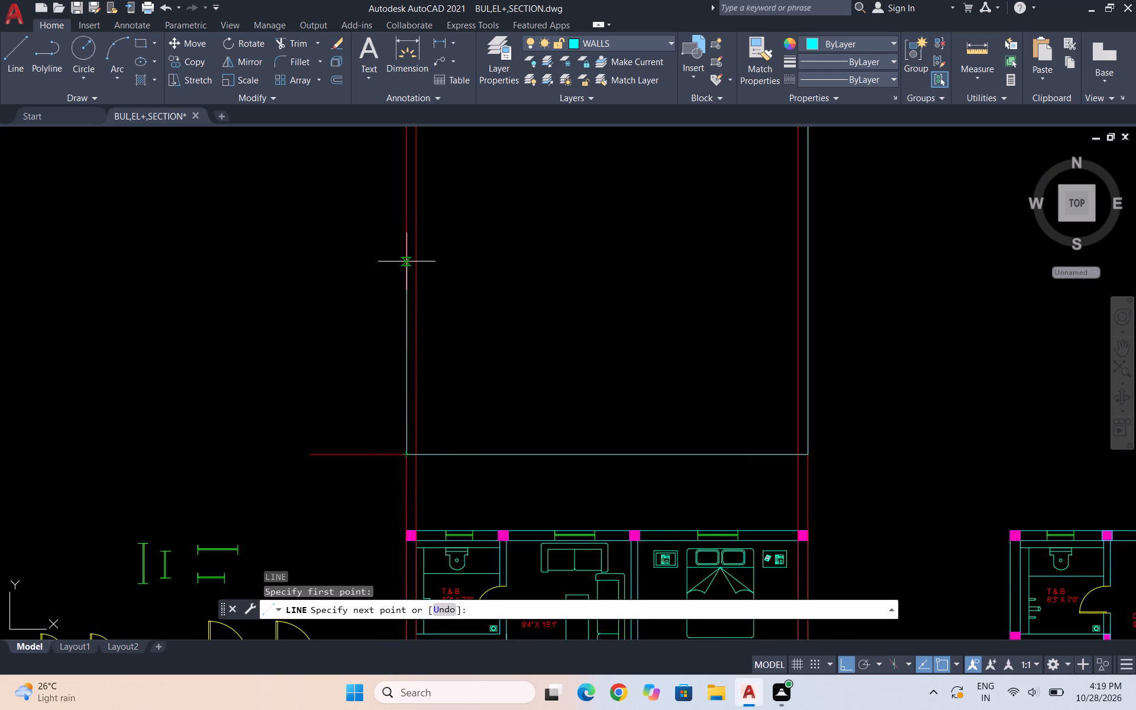
text(33'3")
key(Return)
key(Return)
scroll(406, 362, down, 1)
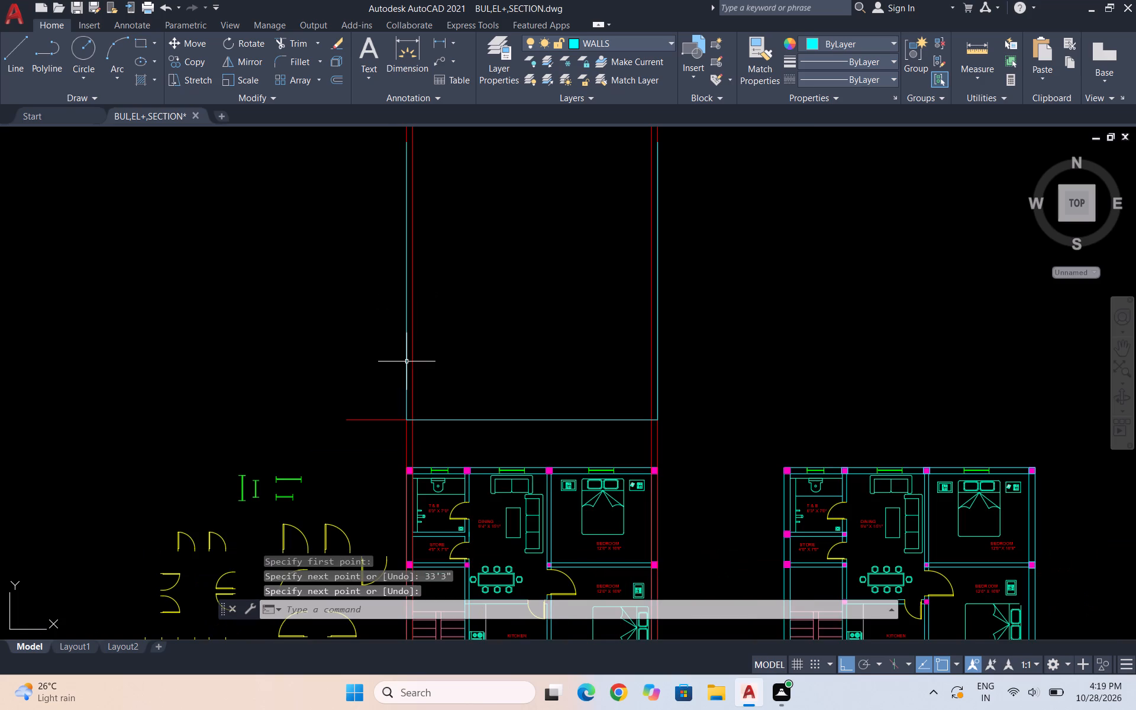
scroll(463, 367, down, 1)
key(Escape)
key(Escape)
key(Escape)
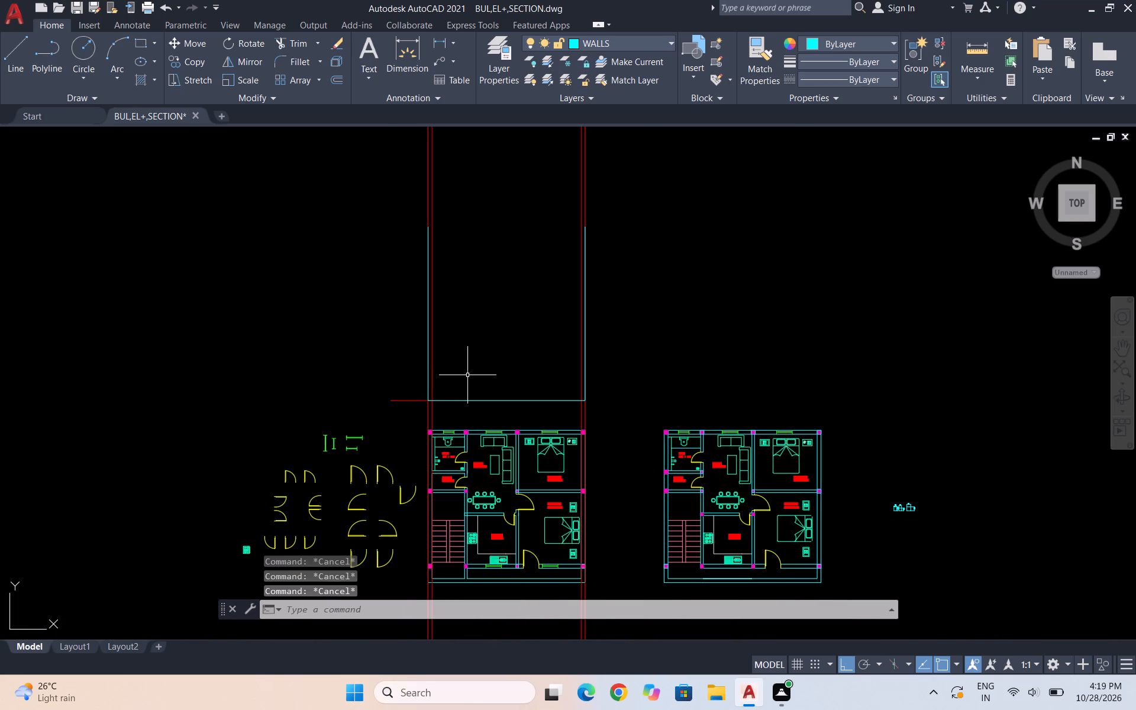
key(Escape)
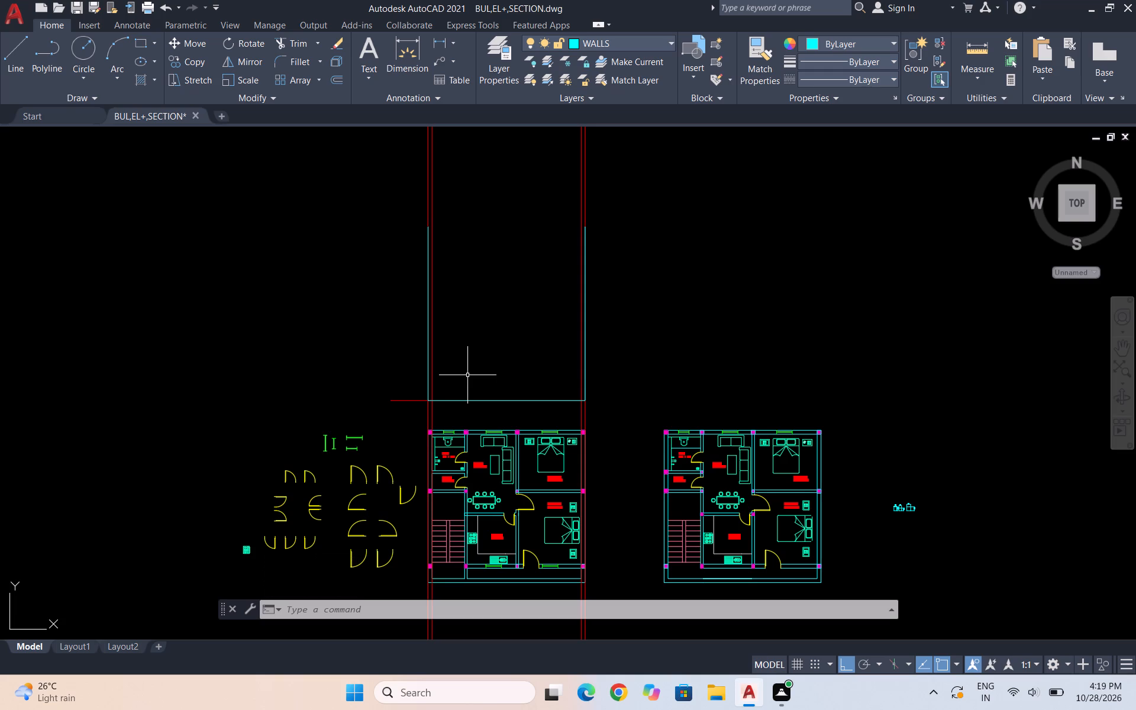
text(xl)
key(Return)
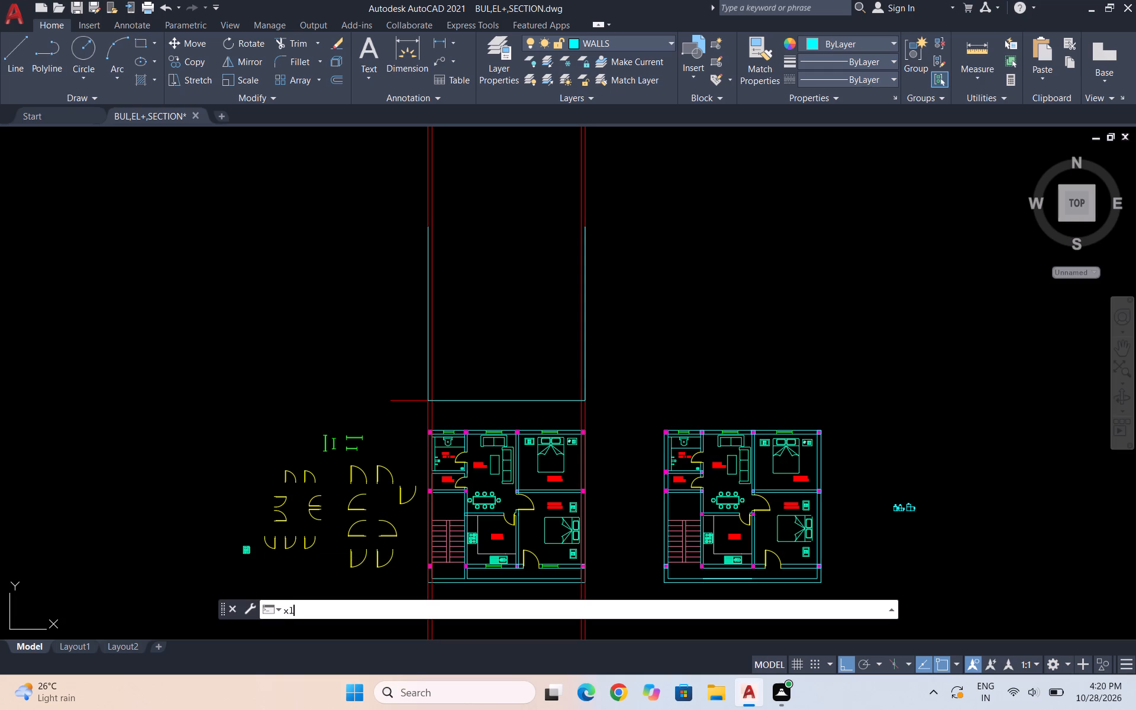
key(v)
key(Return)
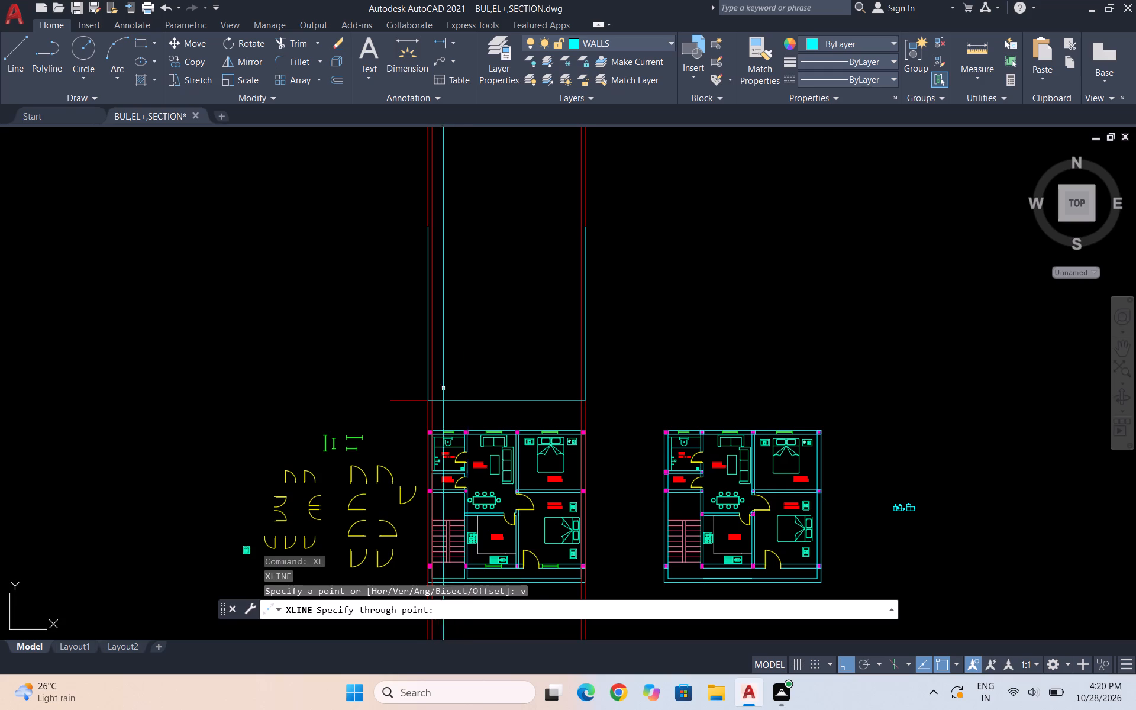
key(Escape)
On the TEXT layer, draw two vertical construction lines through both faces of the wall between T & B and DINING in the first plan.
click(613, 38)
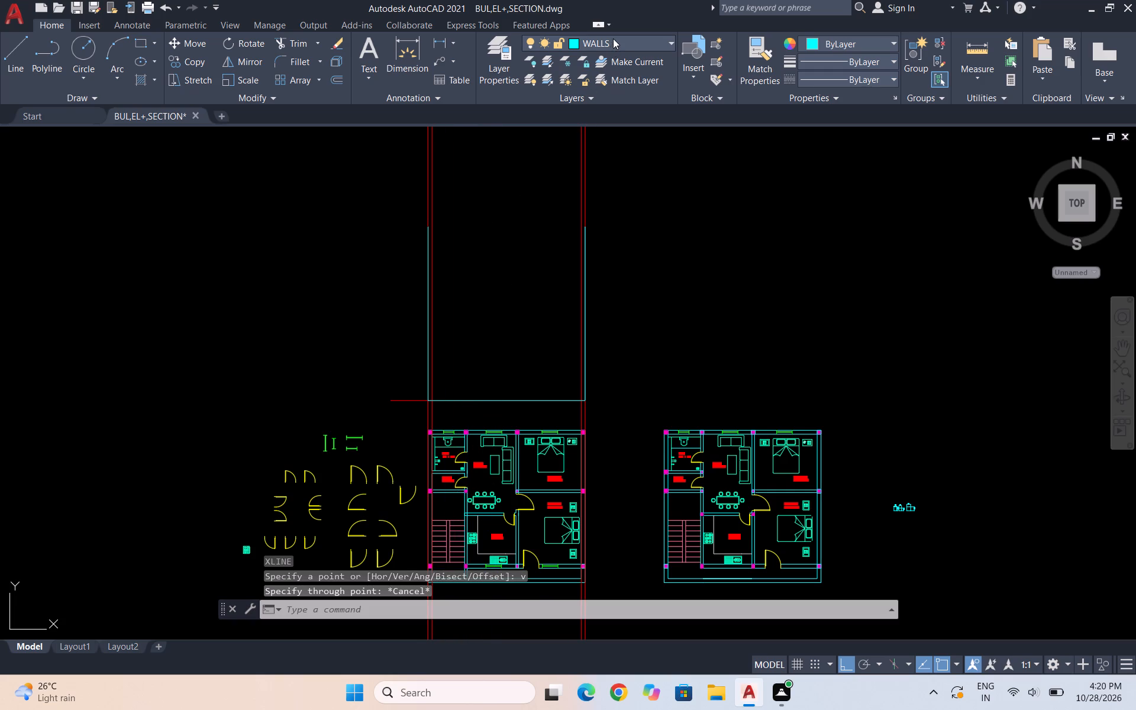
click(614, 181)
text(xl)
key(Return)
key(v)
key(Return)
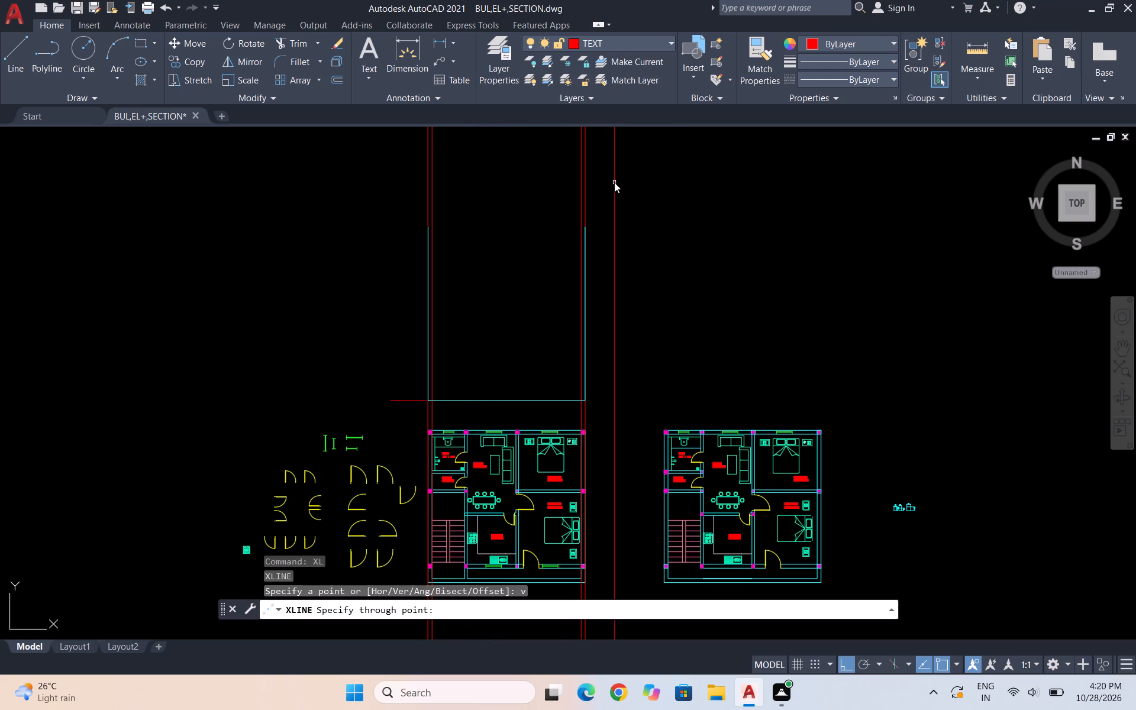
scroll(454, 450, up, 4)
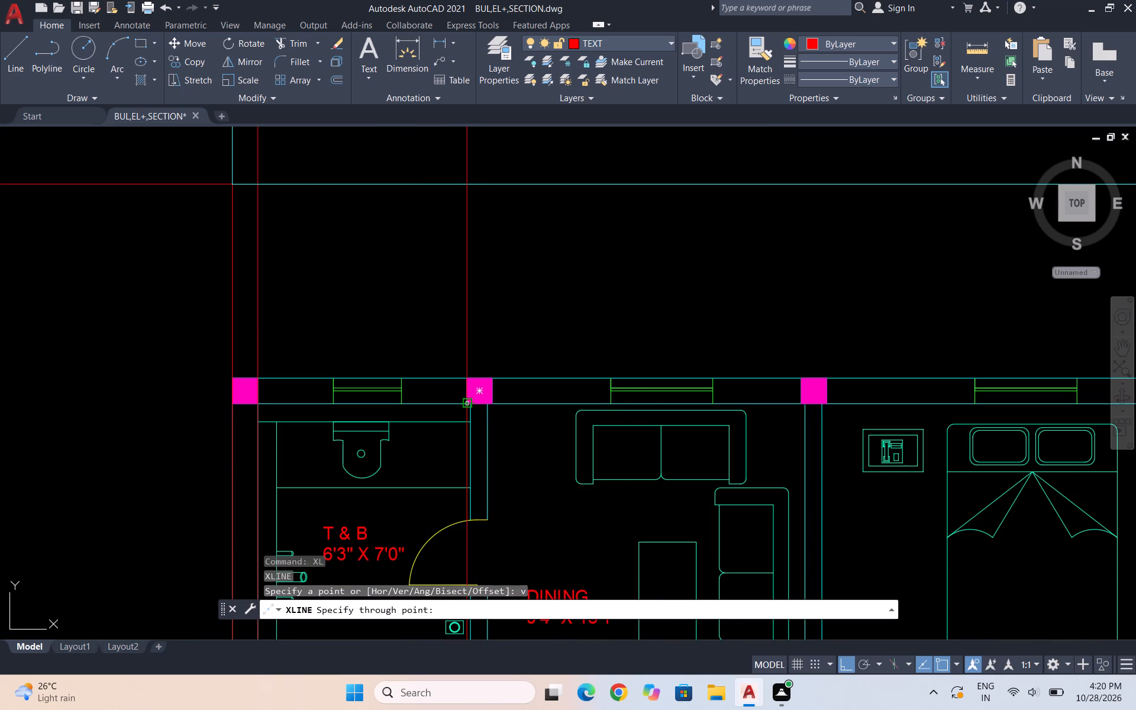
scroll(472, 403, up, 3)
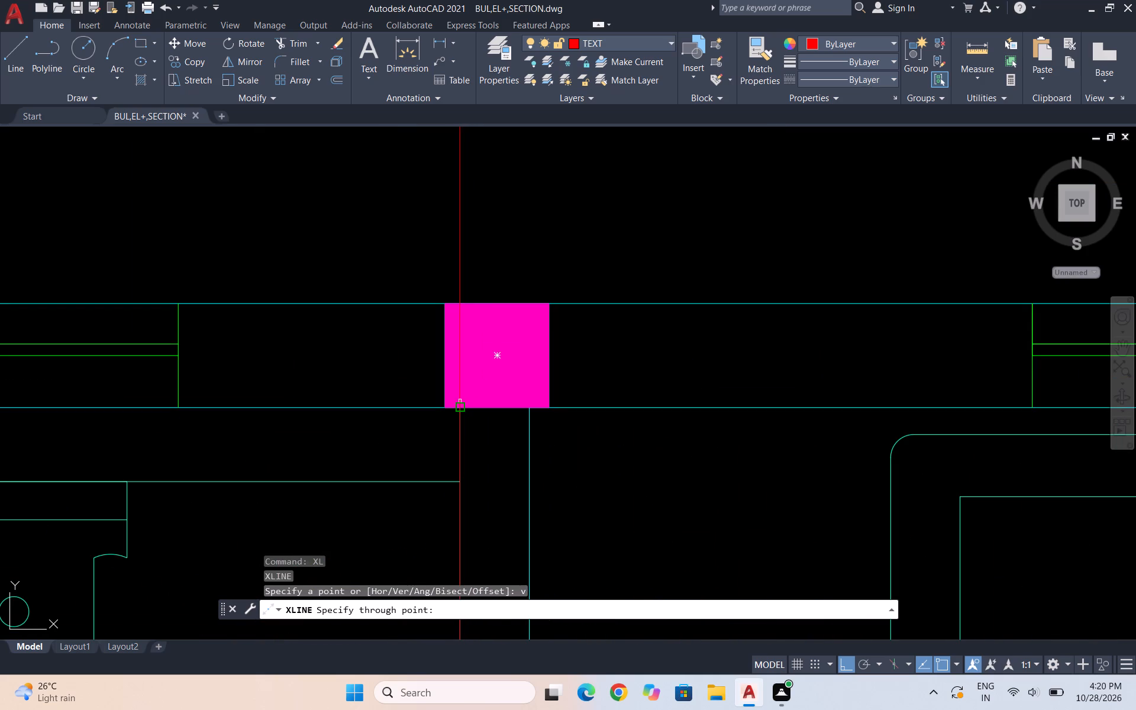
click(460, 401)
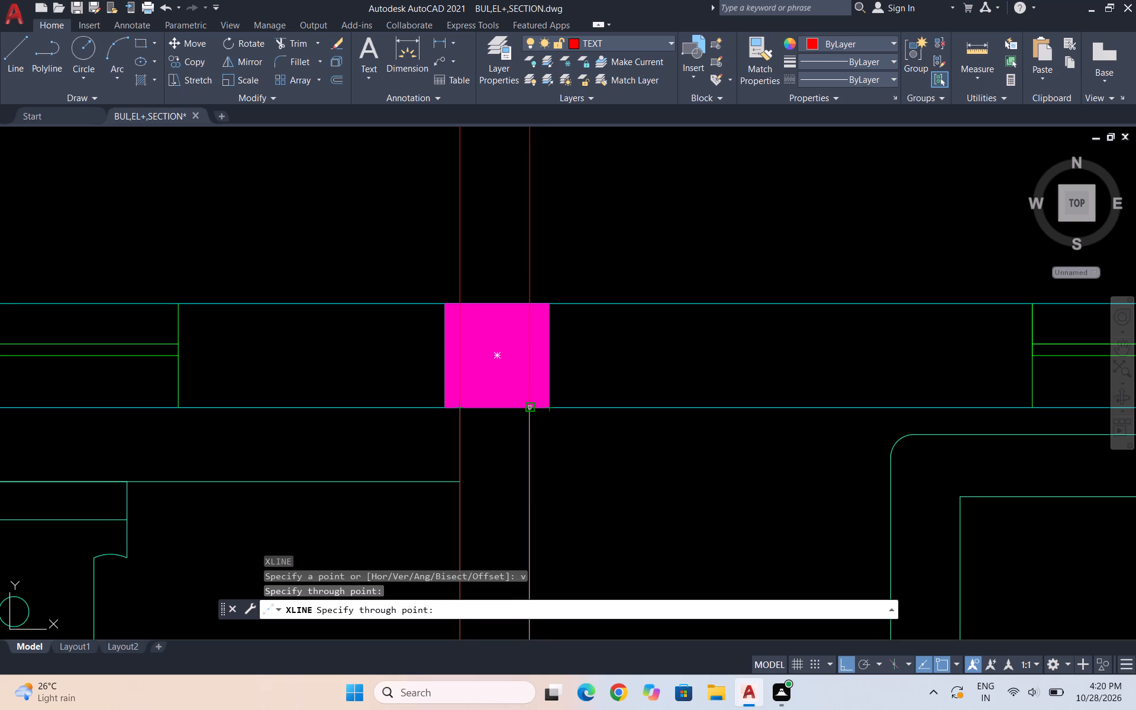
click(528, 409)
scroll(647, 353, down, 6)
key(Escape)
key(Escape)
scroll(596, 405, down, 1)
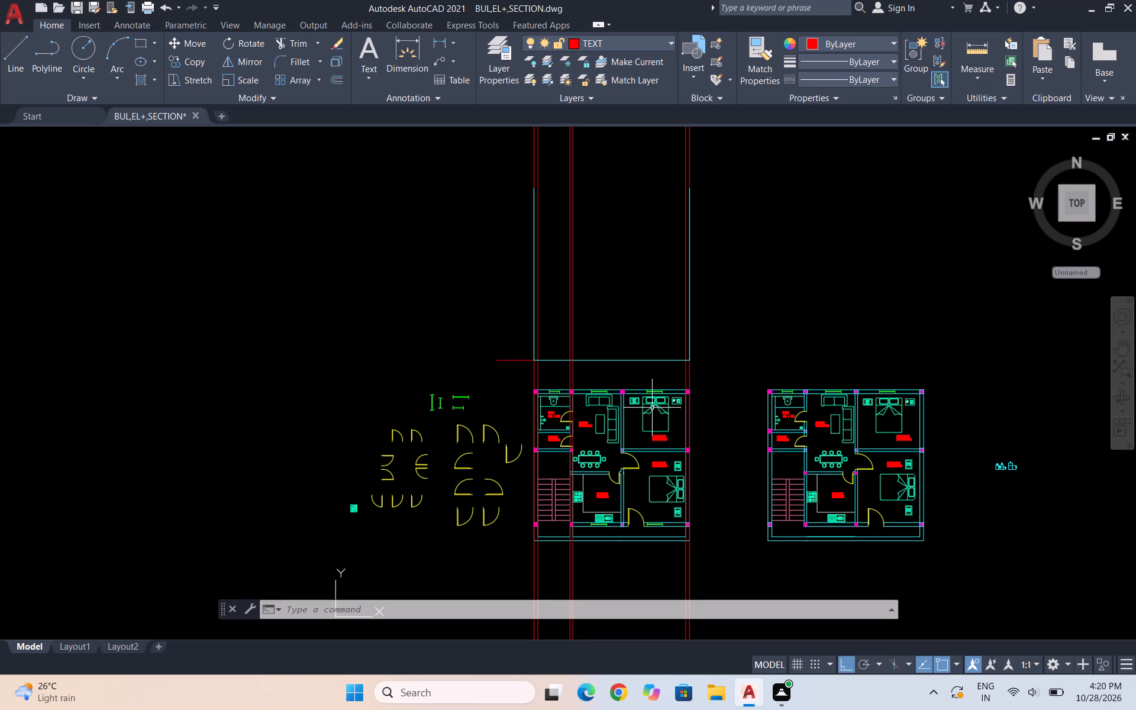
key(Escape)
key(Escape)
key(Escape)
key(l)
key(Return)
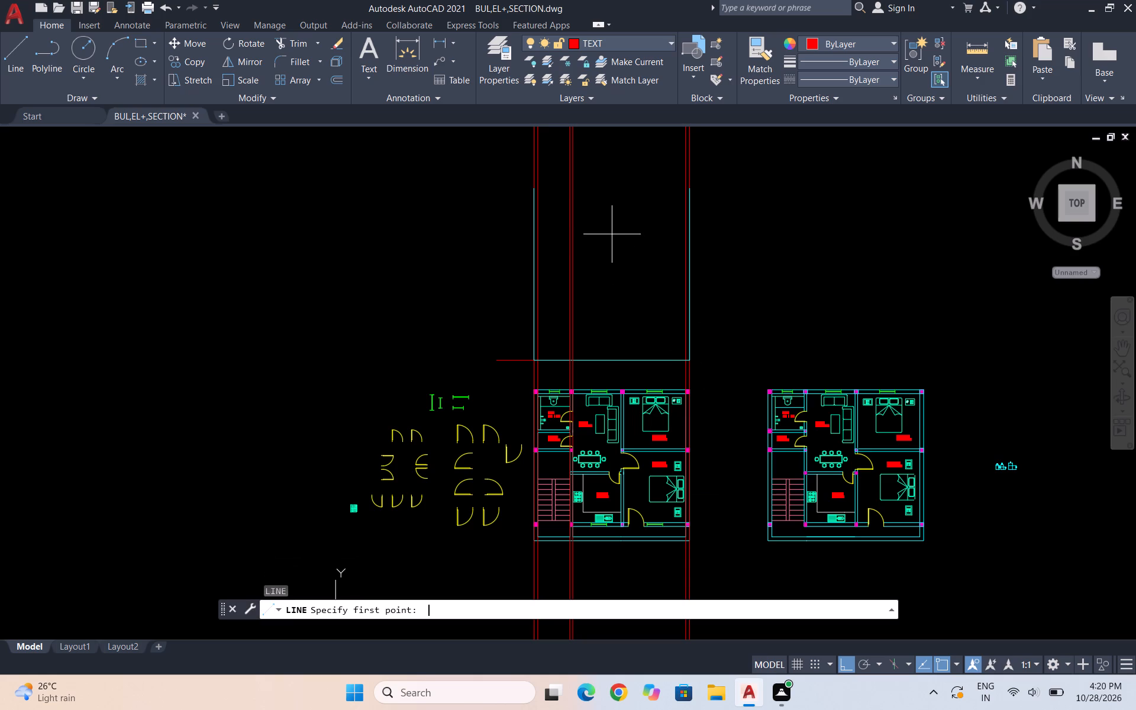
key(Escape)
On the WALLS layer, draw a 33'3" vertical line up from the base line at the T & B side construction line of the T & B/DINING wall.
click(639, 45)
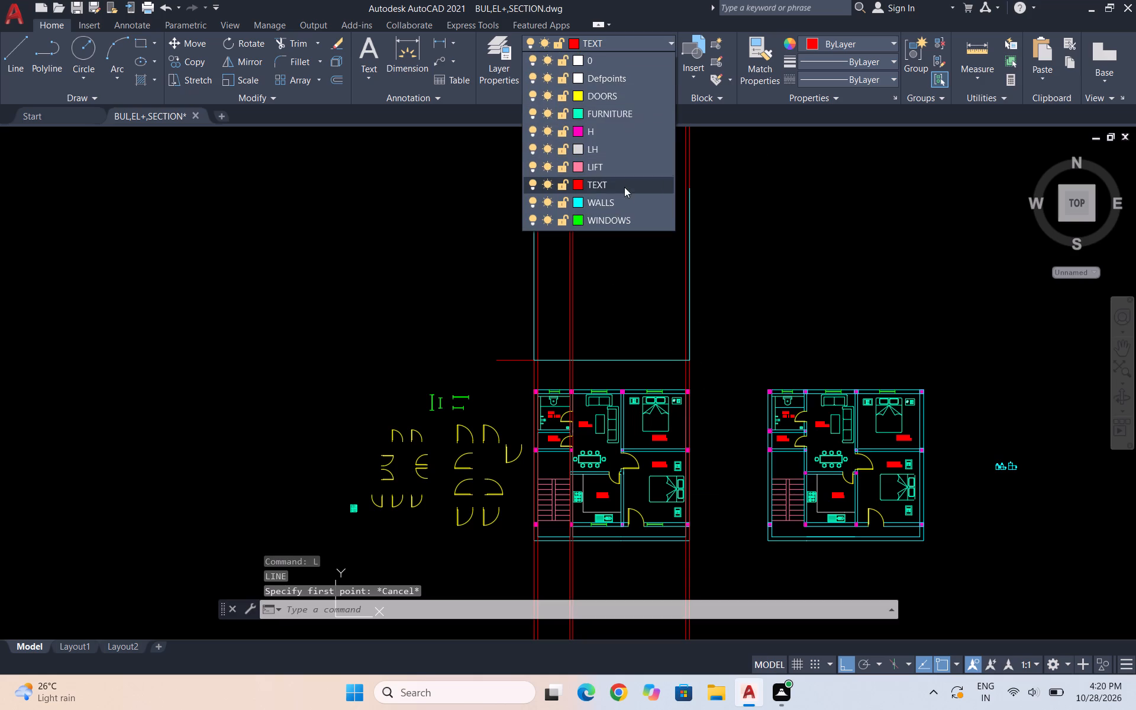
click(623, 201)
key(Escape)
key(l)
key(Return)
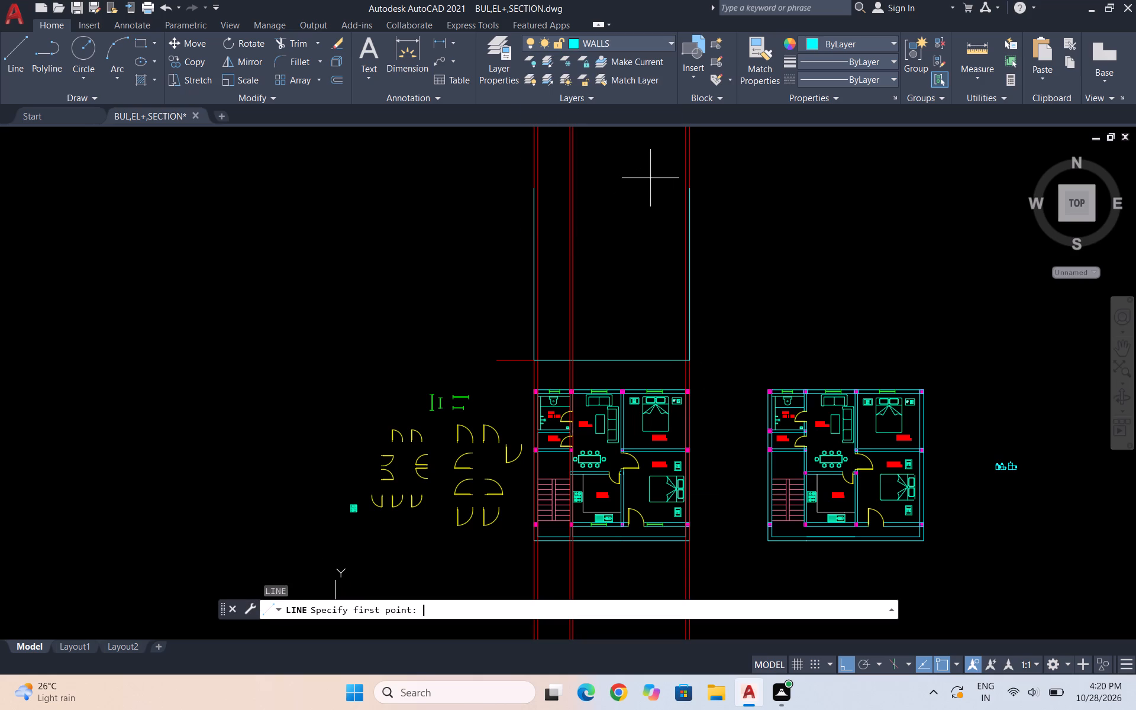
scroll(544, 354, up, 1)
scroll(602, 354, up, 2)
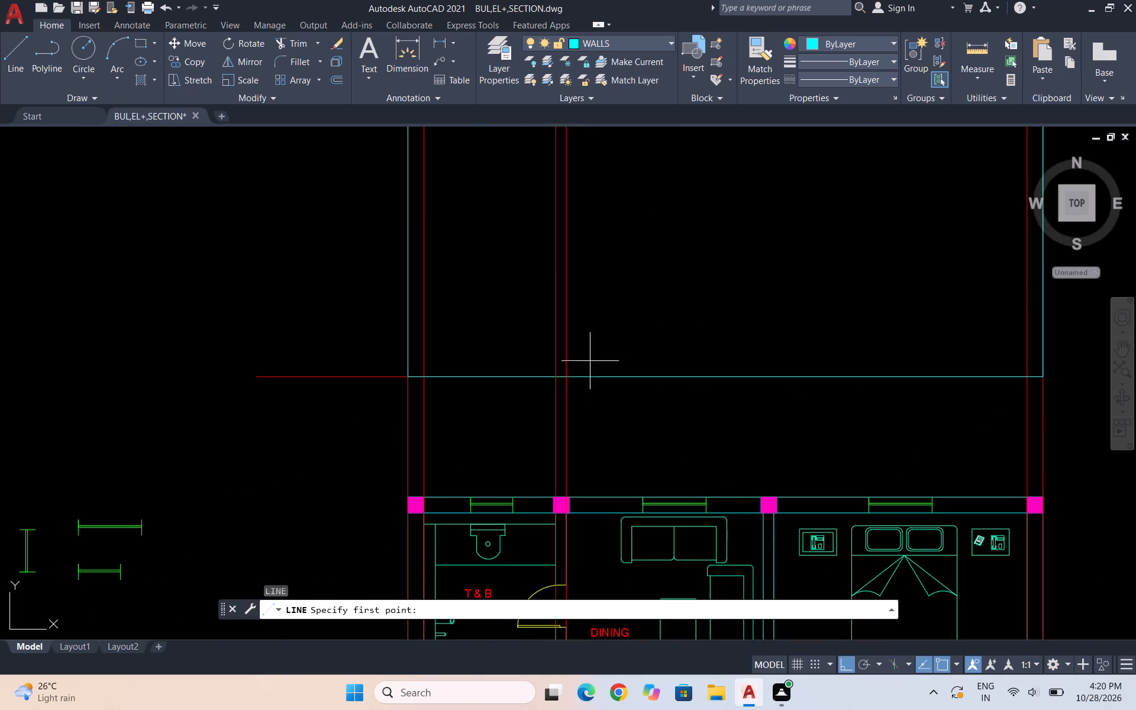
click(556, 380)
scroll(557, 370, down, 3)
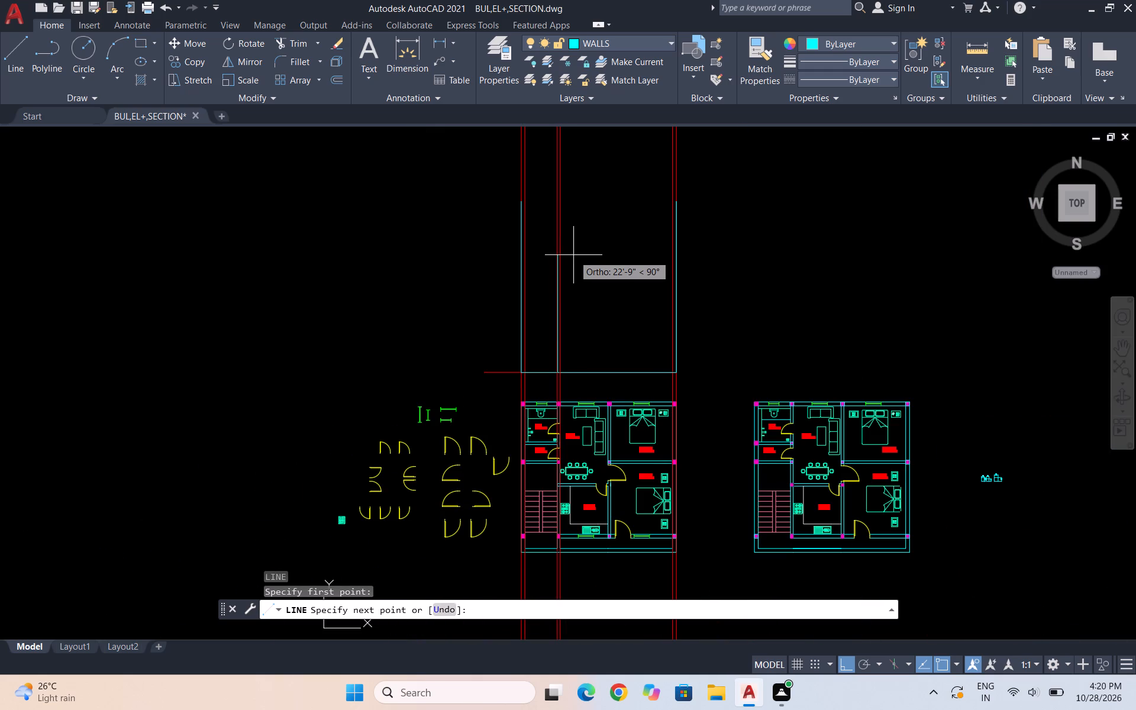
text(33)
text('3")
key(Return)
key(Return)
Draw a 33'3" vertical wall line up from the base line at the DINING side construction line of the T & B/DINING wall.
key(l)
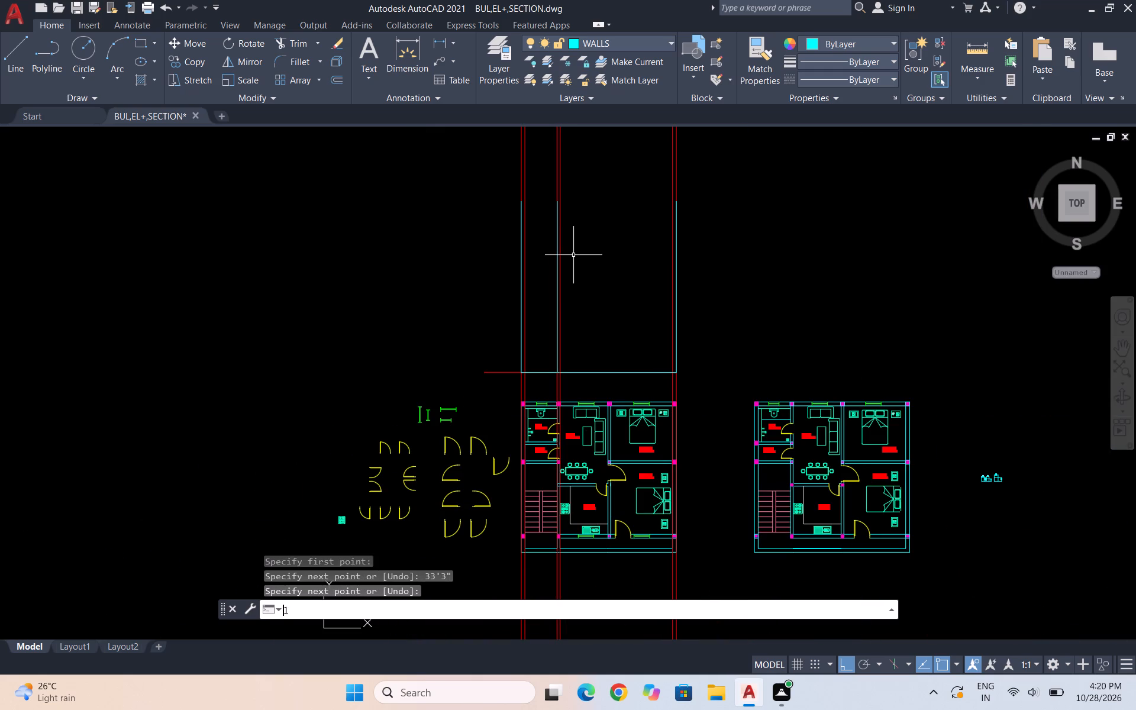
key(Return)
scroll(557, 377, up, 2)
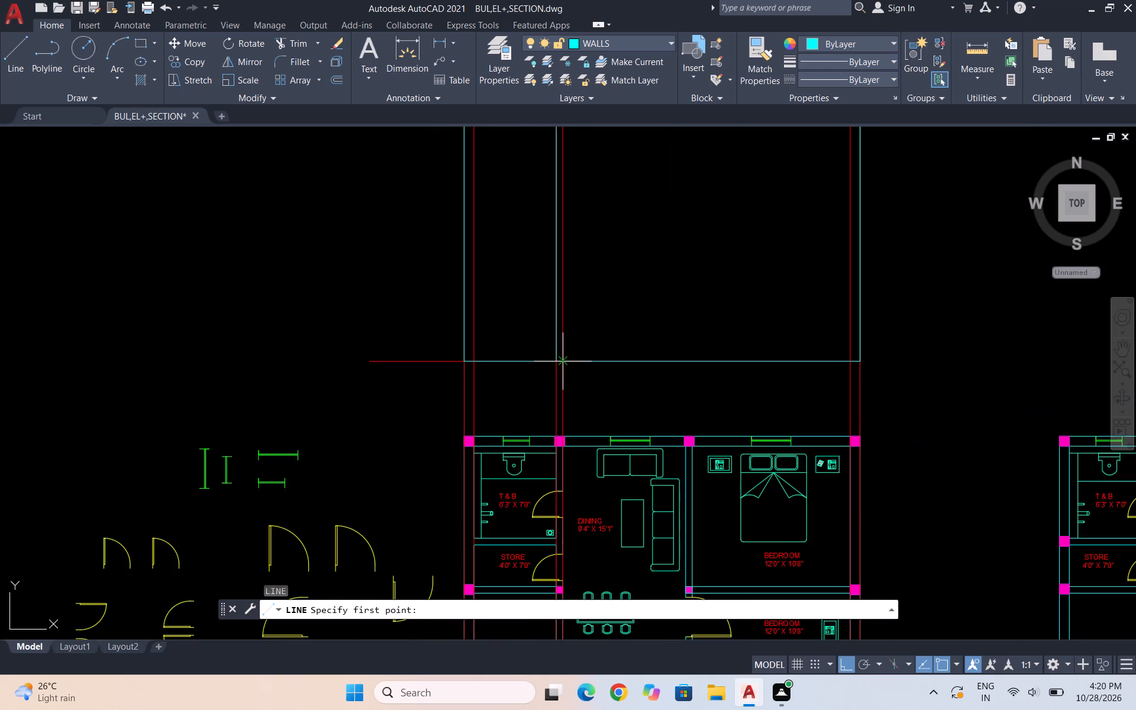
scroll(564, 362, up, 2)
click(557, 362)
scroll(550, 378, down, 2)
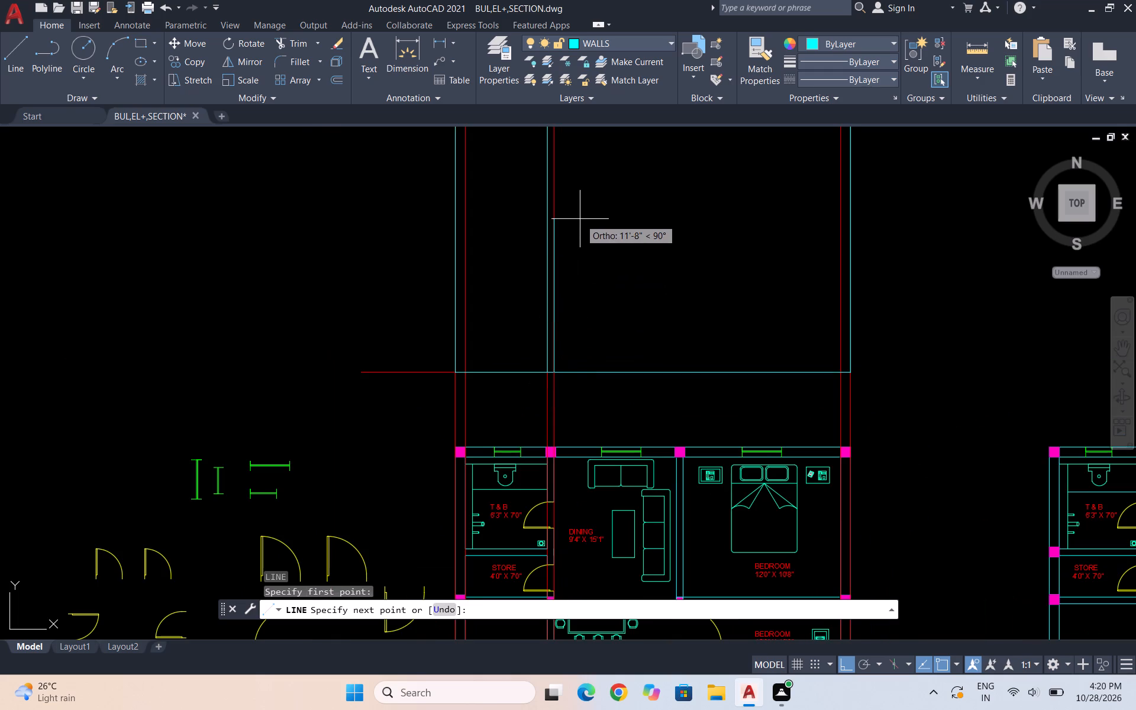
text(33'3")
key(Return)
key(Return)
Draw a 33'3" vertical wall line up from the base line's intersection with the inner left construction line.
scroll(514, 405, down, 1)
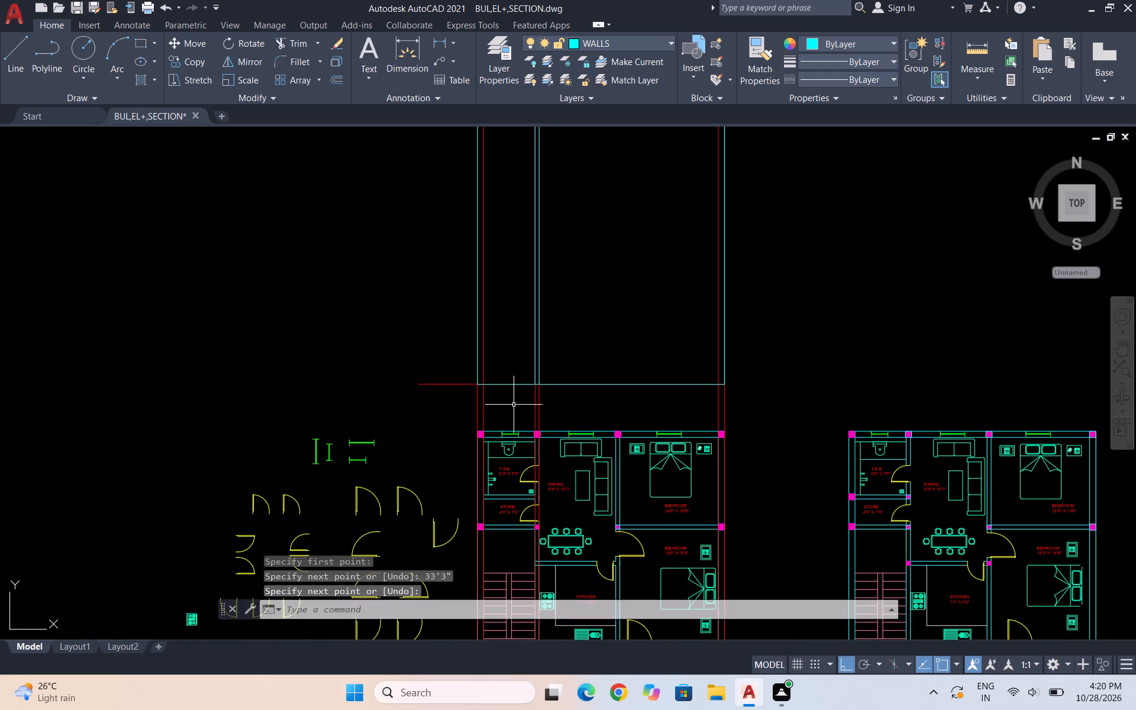
key(l)
key(Return)
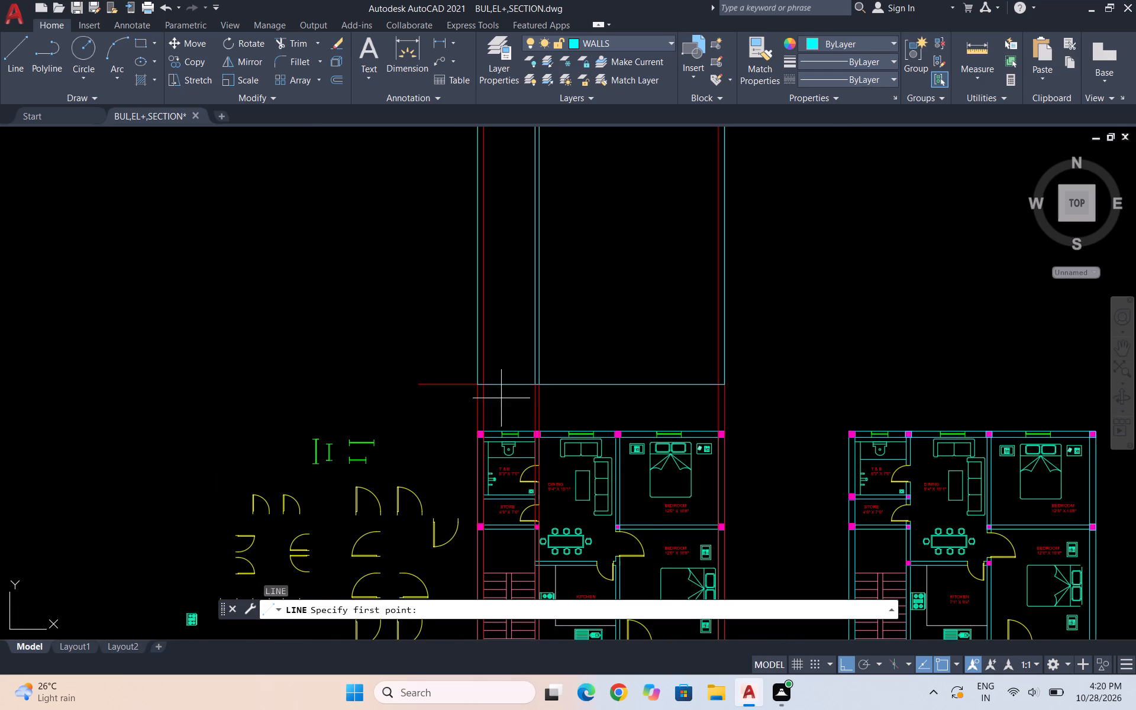
scroll(496, 392, up, 1)
click(475, 380)
scroll(473, 387, down, 3)
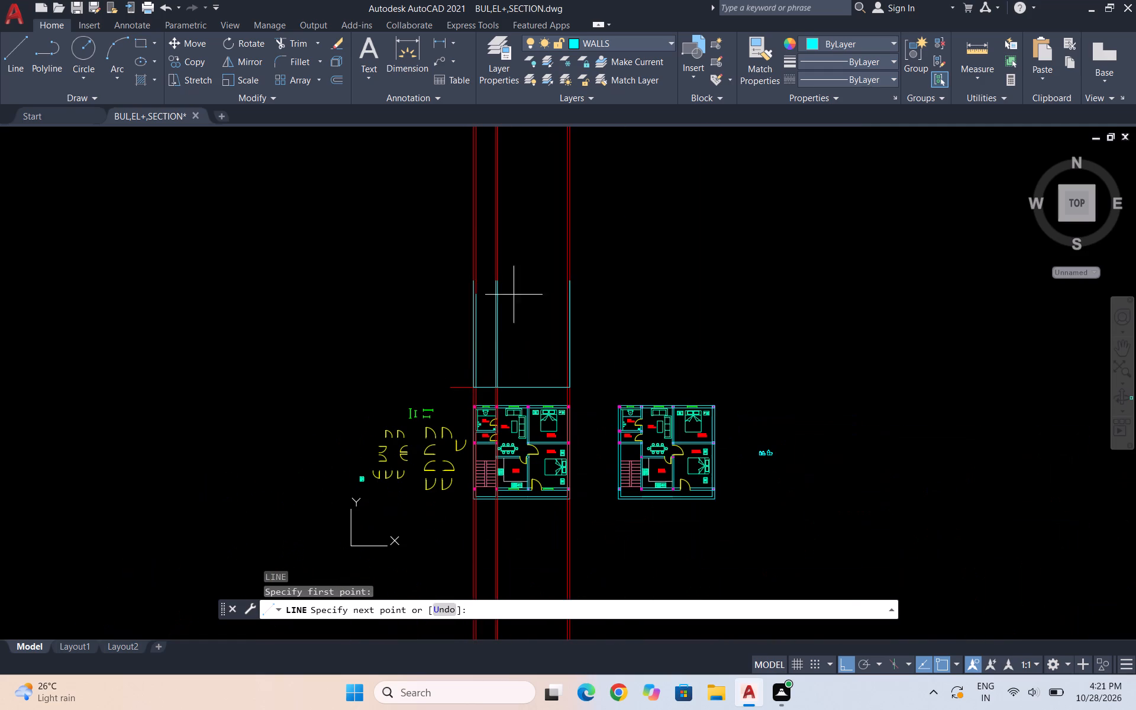
text(33'3")
key(Return)
key(Return)
key(Escape)
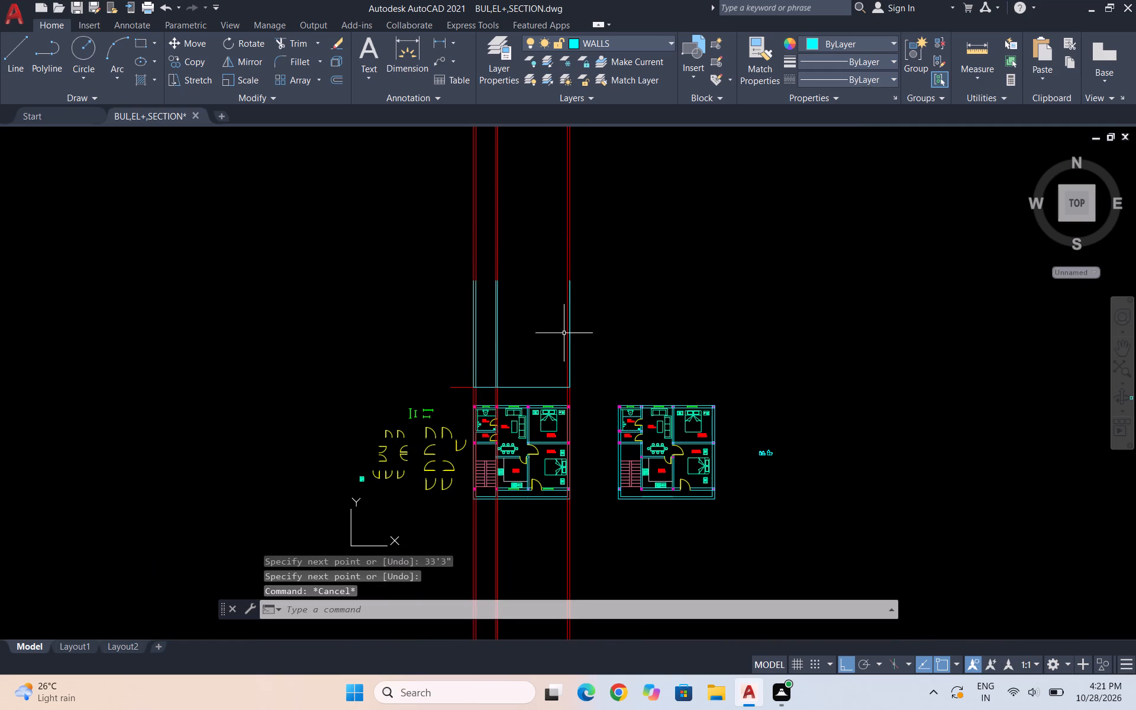
Draw a 33'3" vertical wall line up from the base line's intersection with the inner right construction line.
scroll(573, 360, up, 1)
key(l)
key(Return)
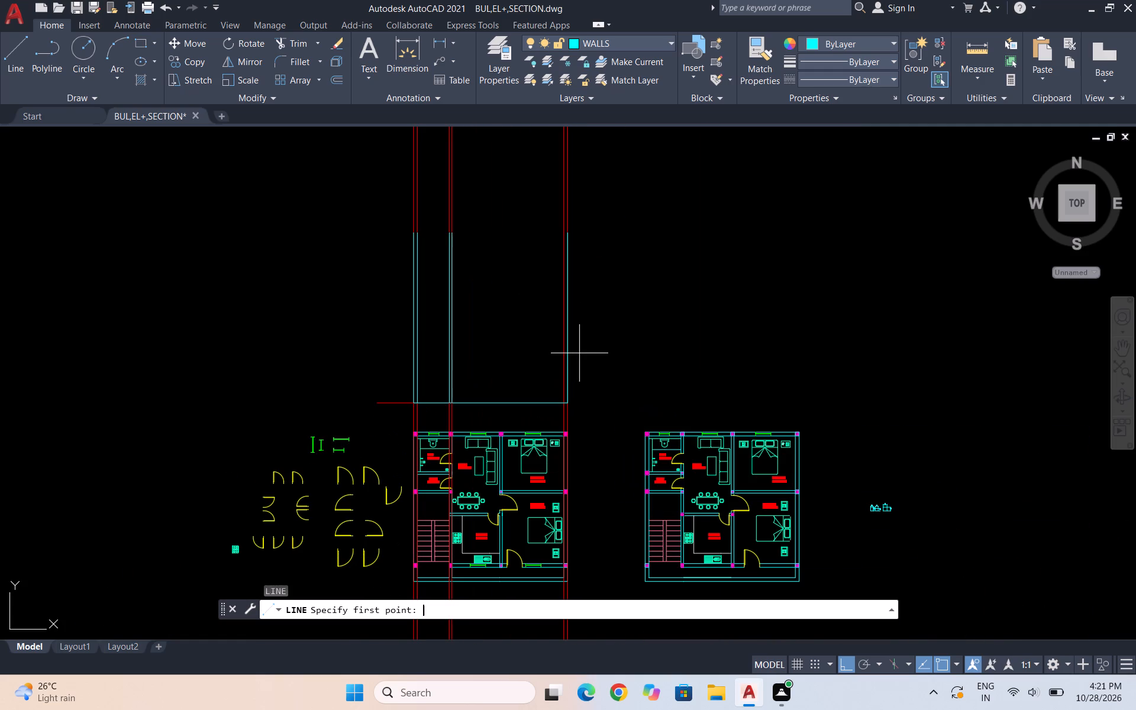
scroll(543, 404, up, 2)
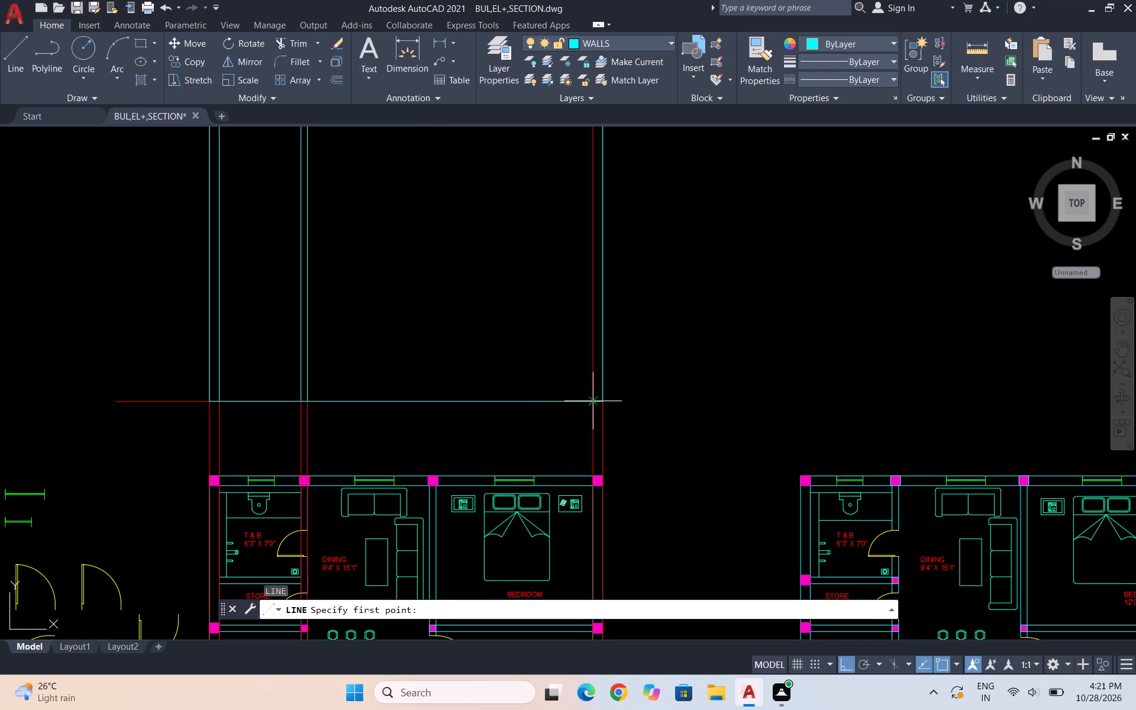
click(595, 402)
text(33'3")
key(Return)
key(Return)
scroll(612, 352, down, 1)
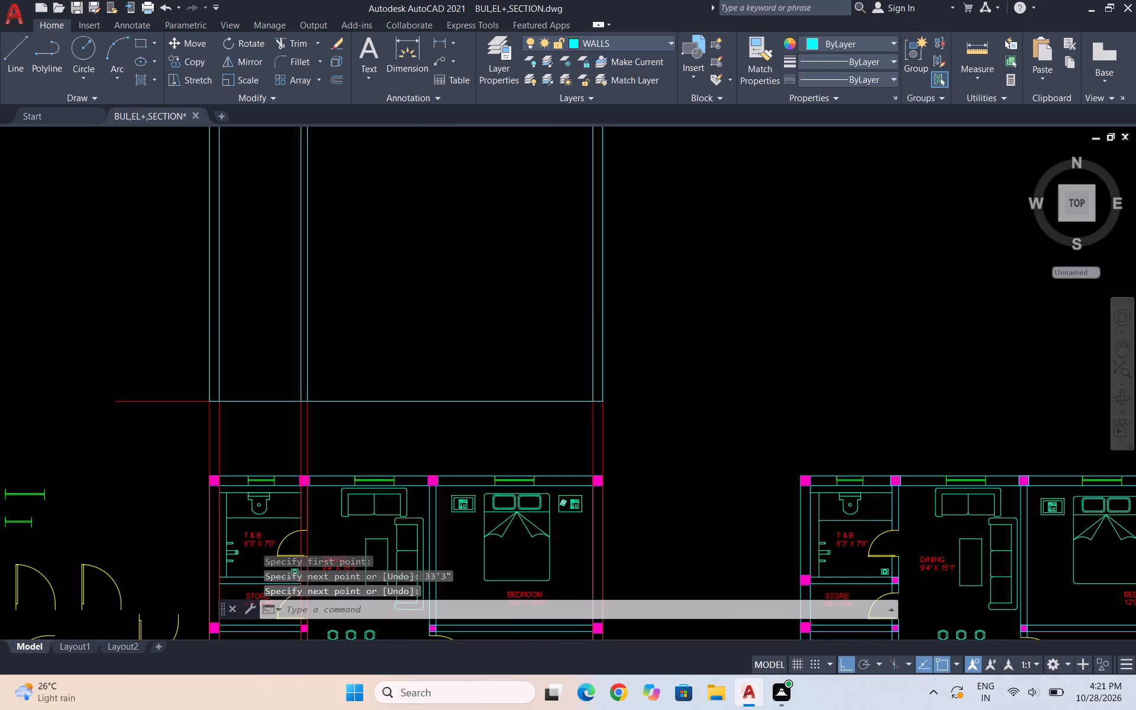
key(Escape)
Delete all the red vertical construction lines running through the elevation and the first plan.
scroll(614, 356, down, 2)
drag(631, 213, 579, 189)
click(469, 177)
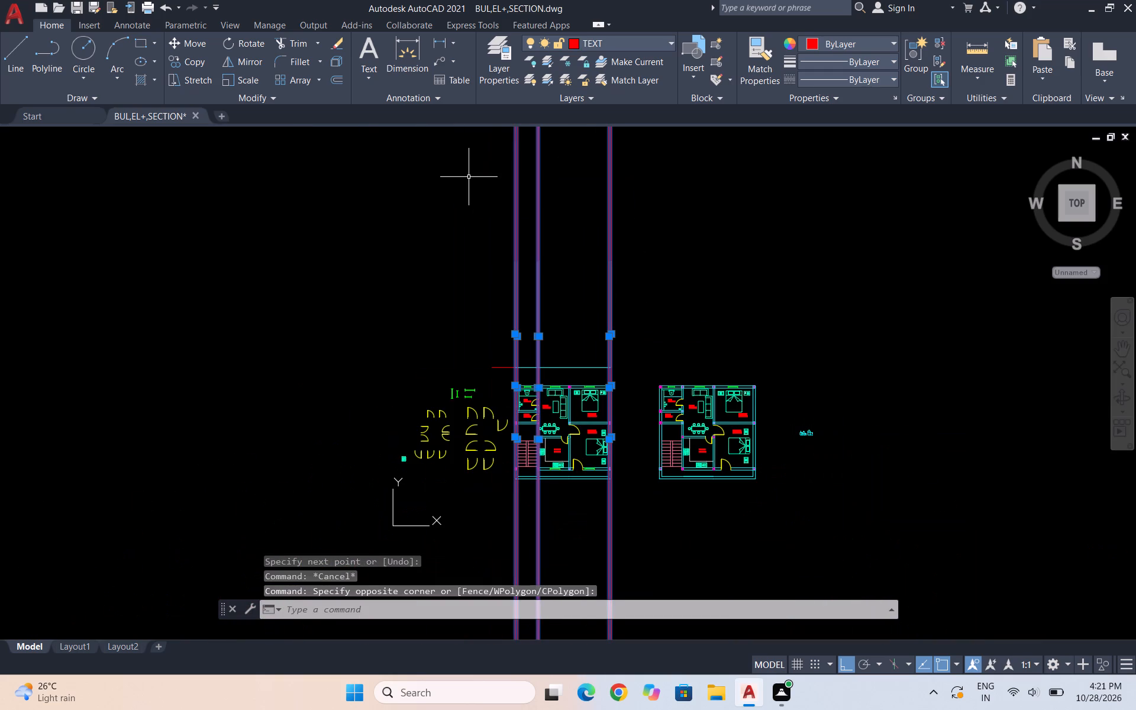
key(Delete)
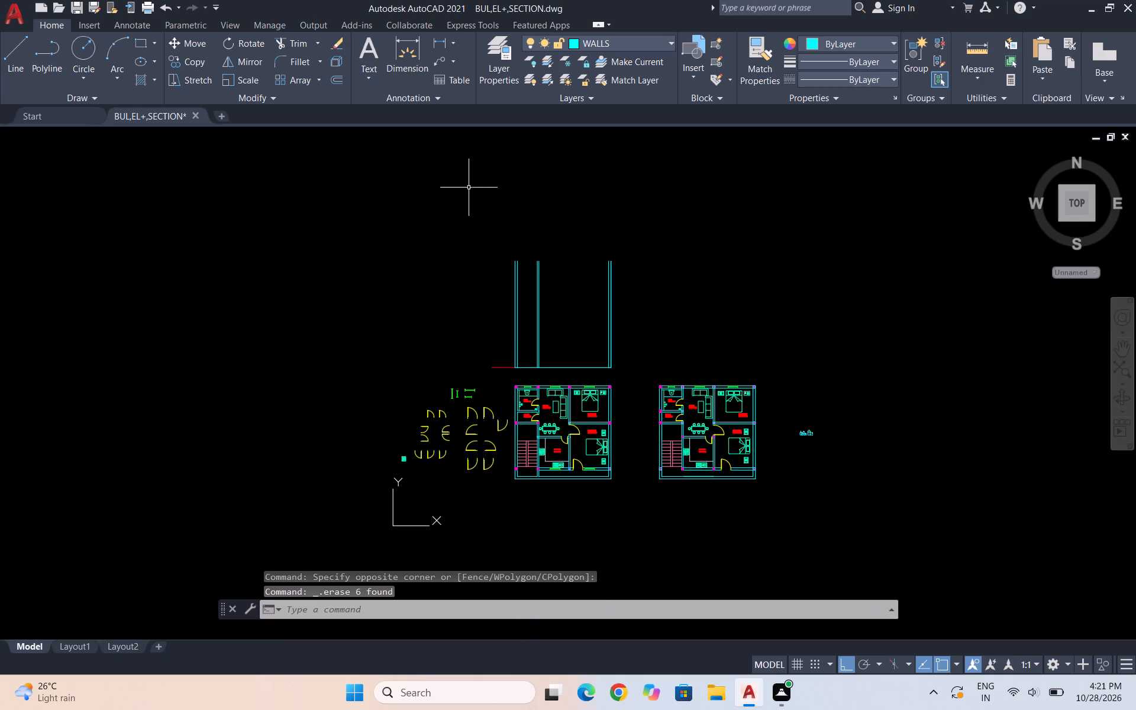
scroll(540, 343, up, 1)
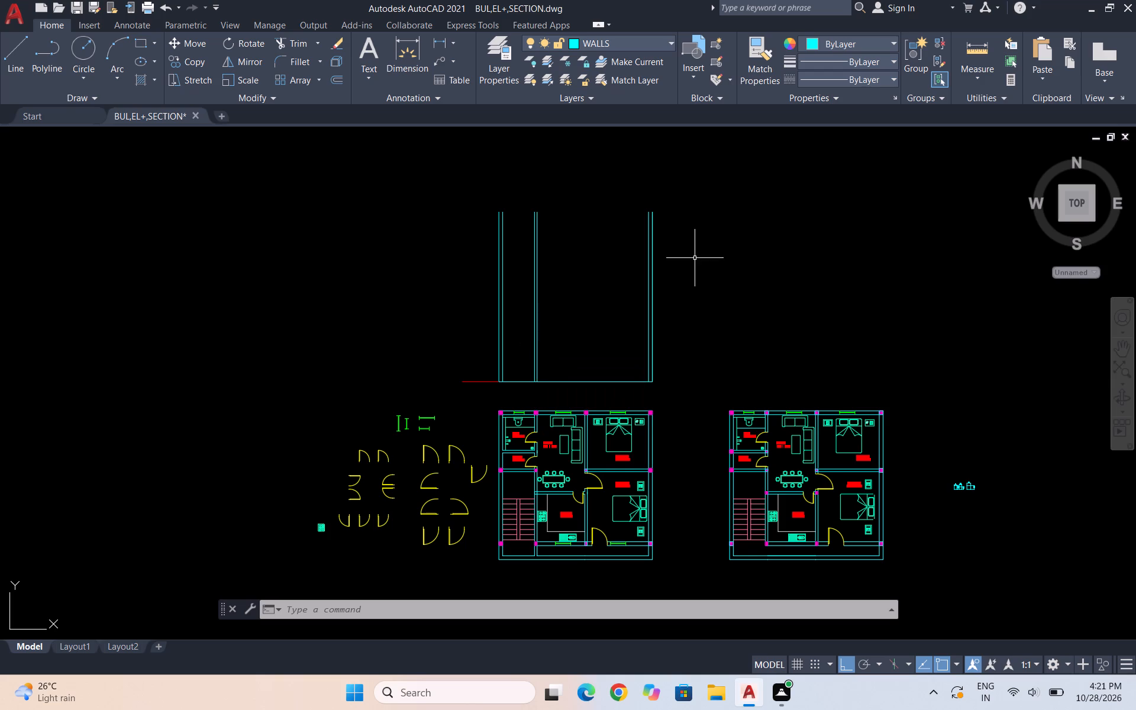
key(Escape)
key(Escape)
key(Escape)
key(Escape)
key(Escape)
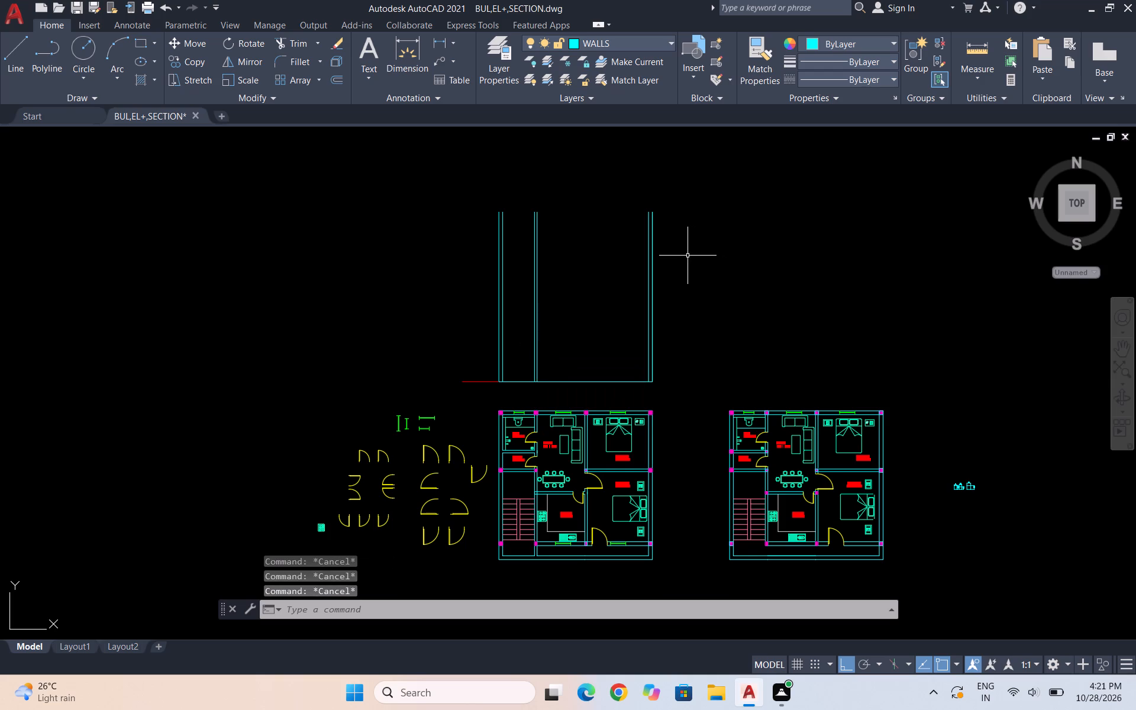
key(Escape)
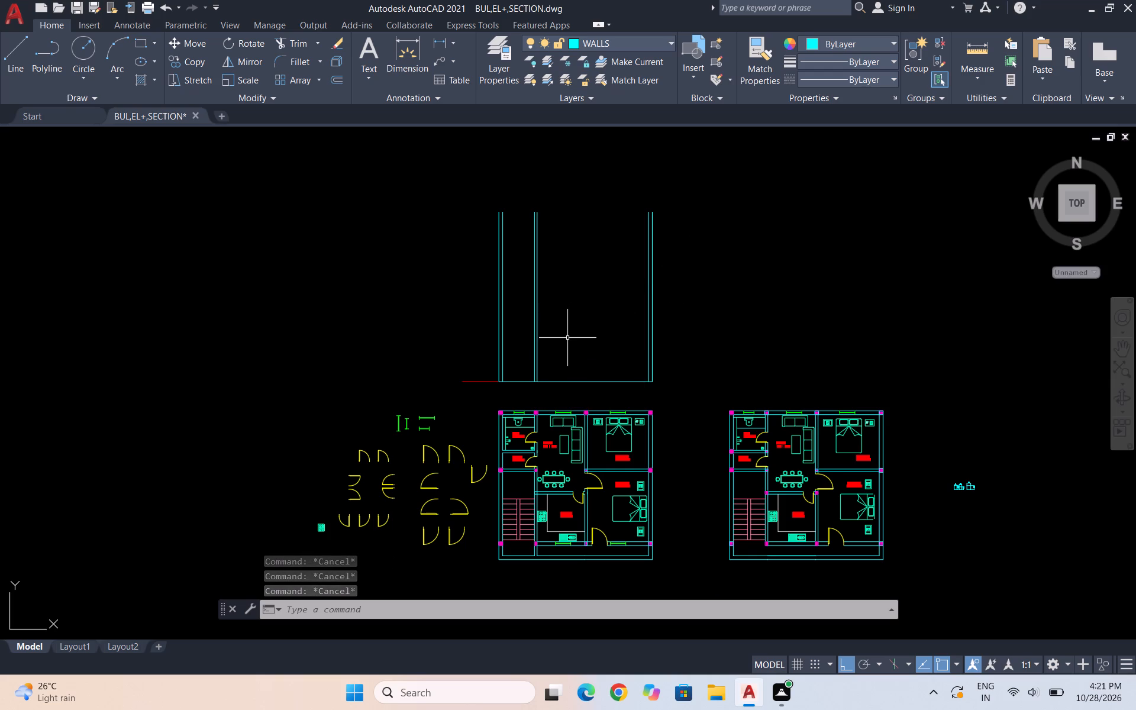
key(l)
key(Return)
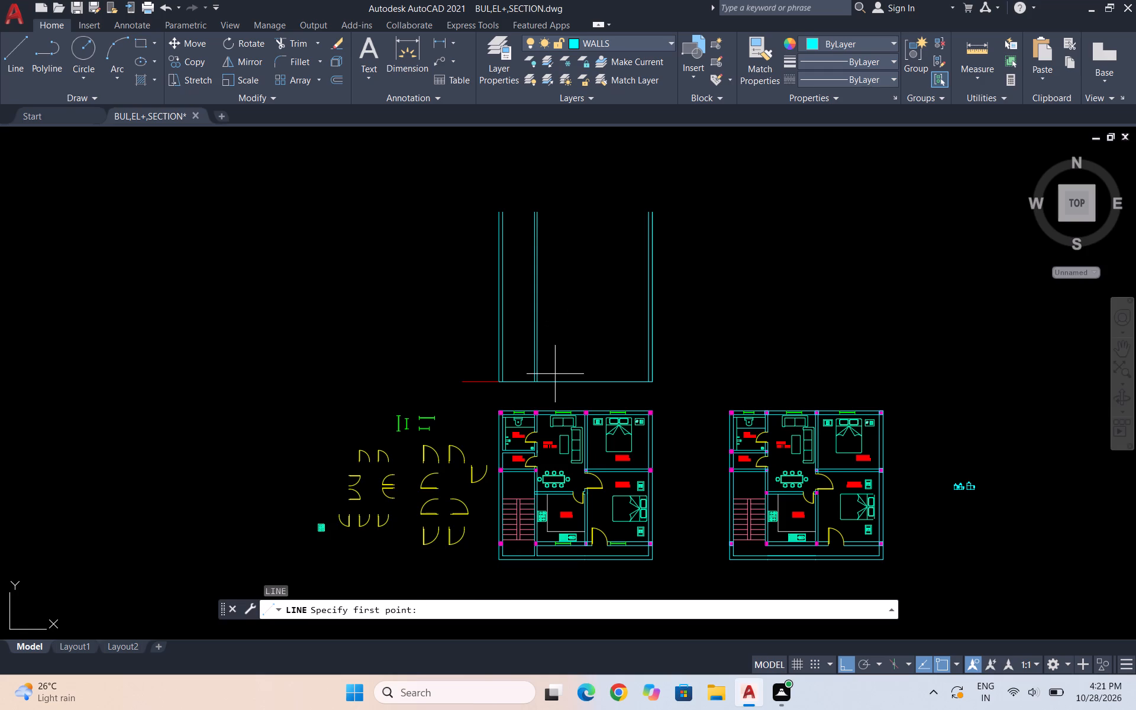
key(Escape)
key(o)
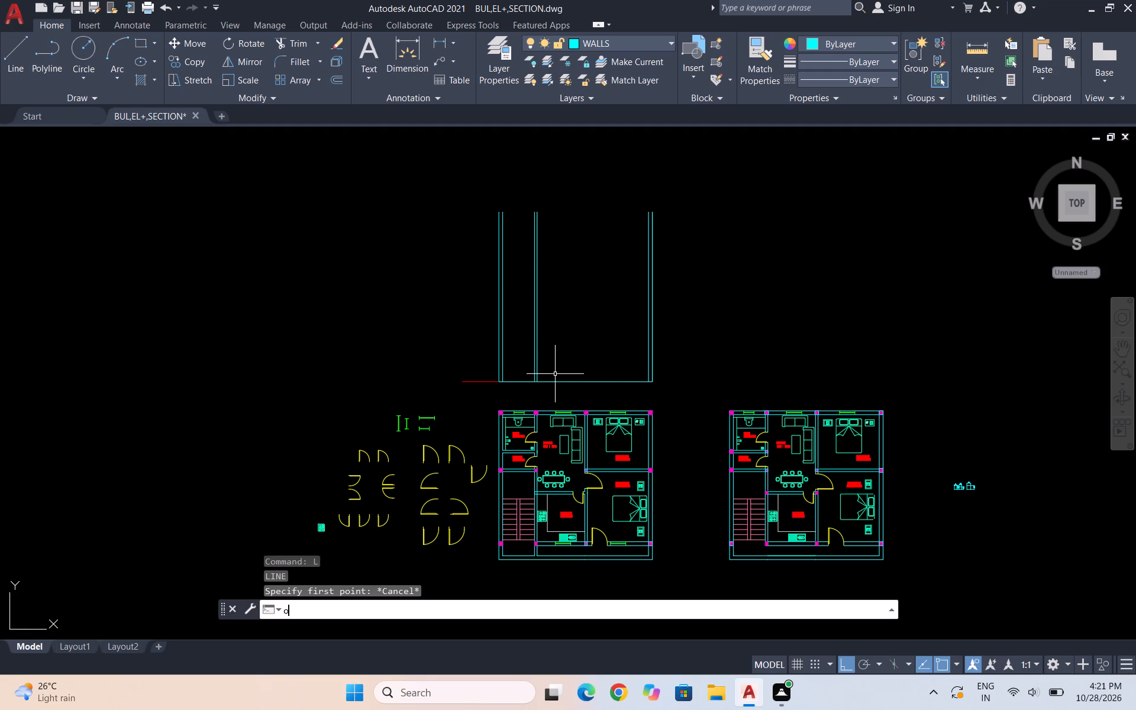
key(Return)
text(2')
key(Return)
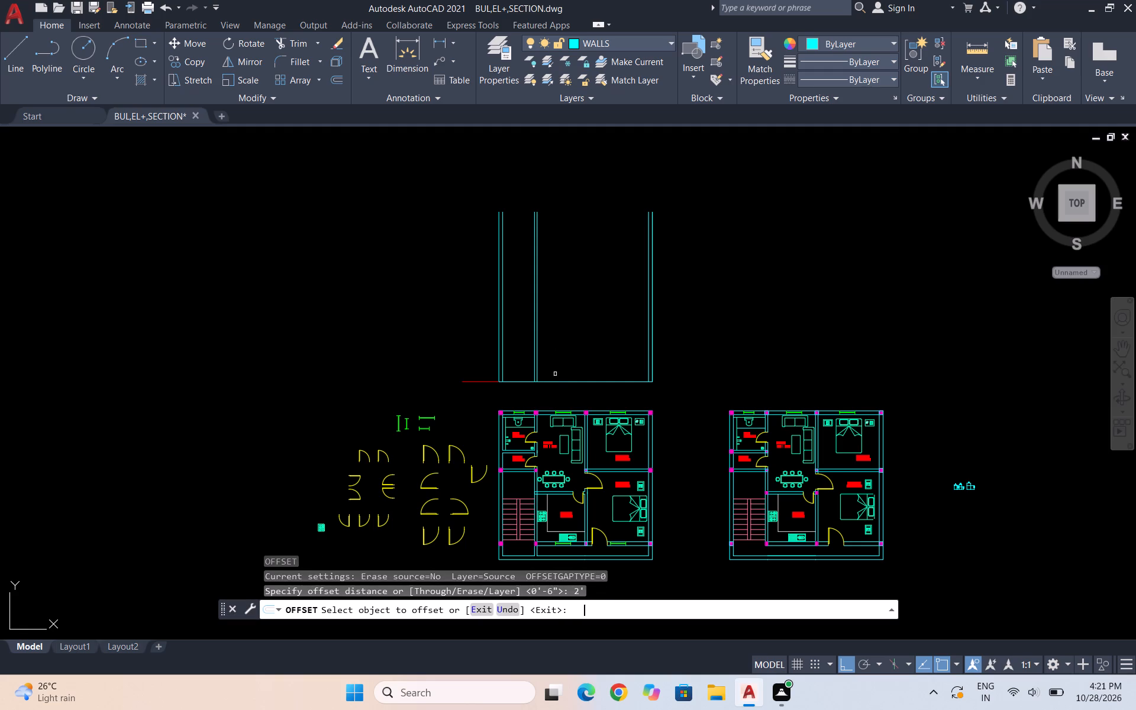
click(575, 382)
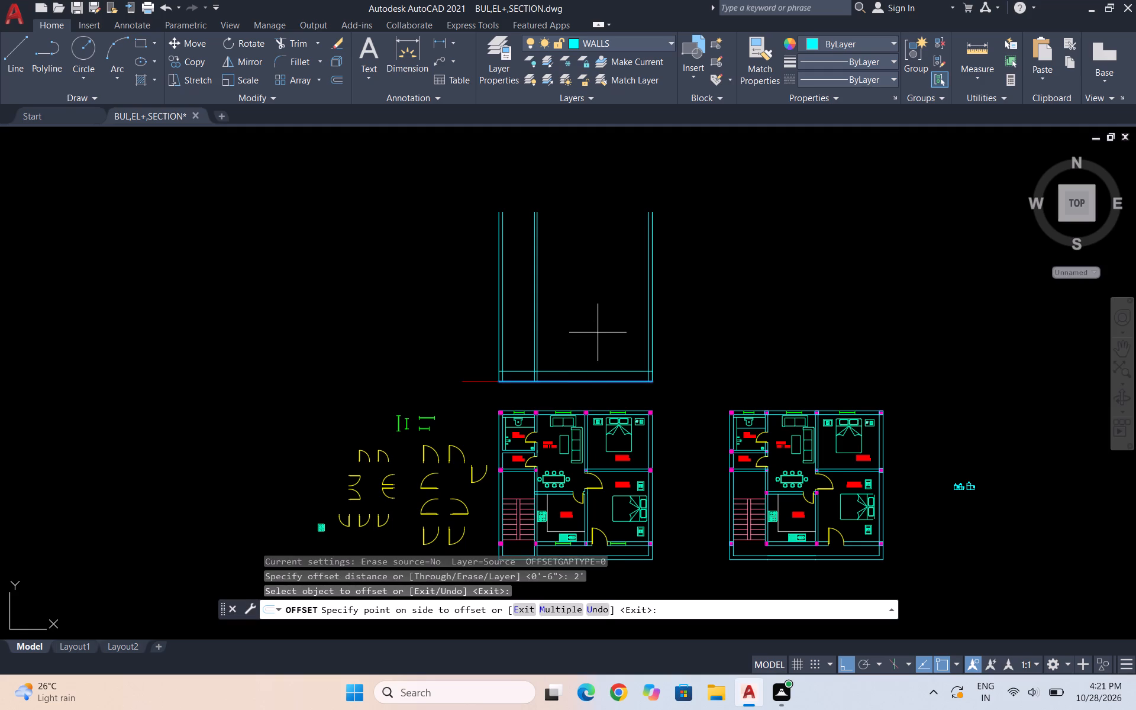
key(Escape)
Offset the elevation's horizontal base line 3' upward.
key(o)
key(Return)
text(3')
key(Return)
drag(589, 383, 590, 383)
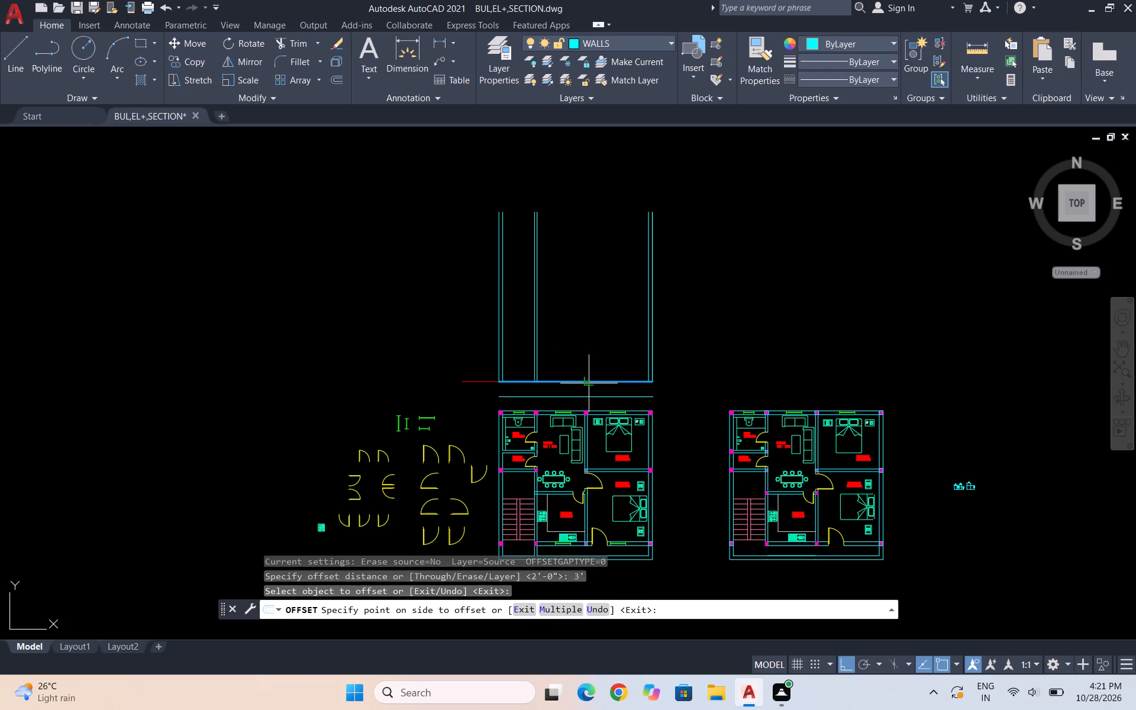
drag(590, 383, 590, 374)
click(589, 316)
key(Escape)
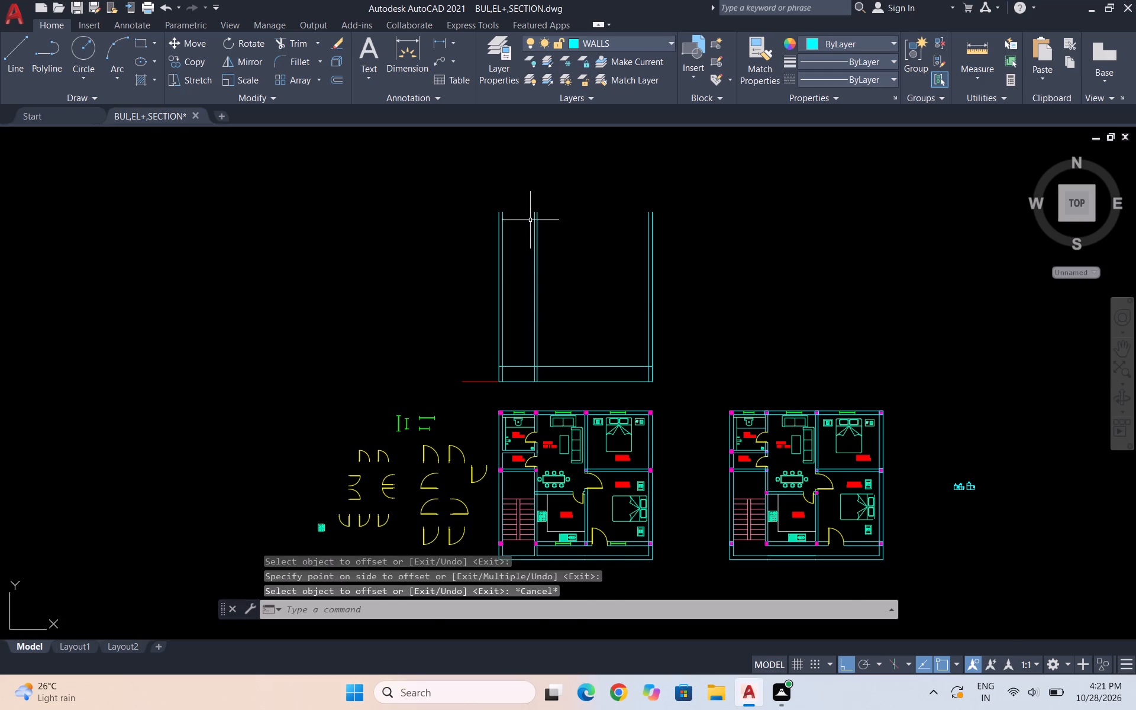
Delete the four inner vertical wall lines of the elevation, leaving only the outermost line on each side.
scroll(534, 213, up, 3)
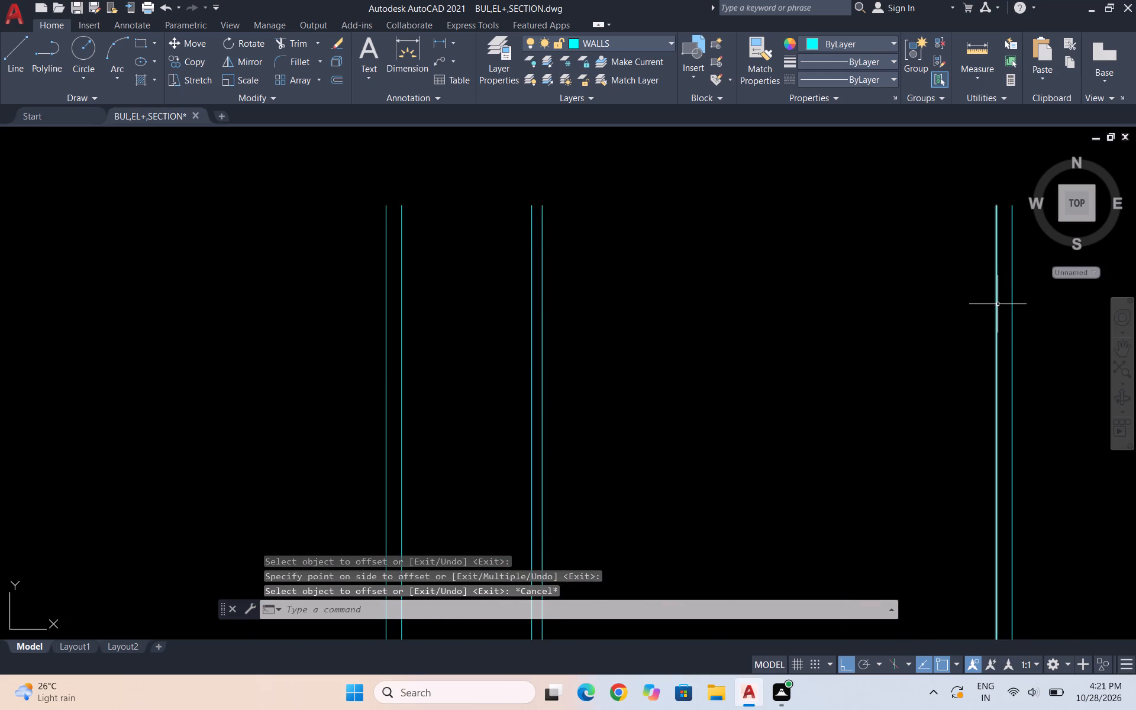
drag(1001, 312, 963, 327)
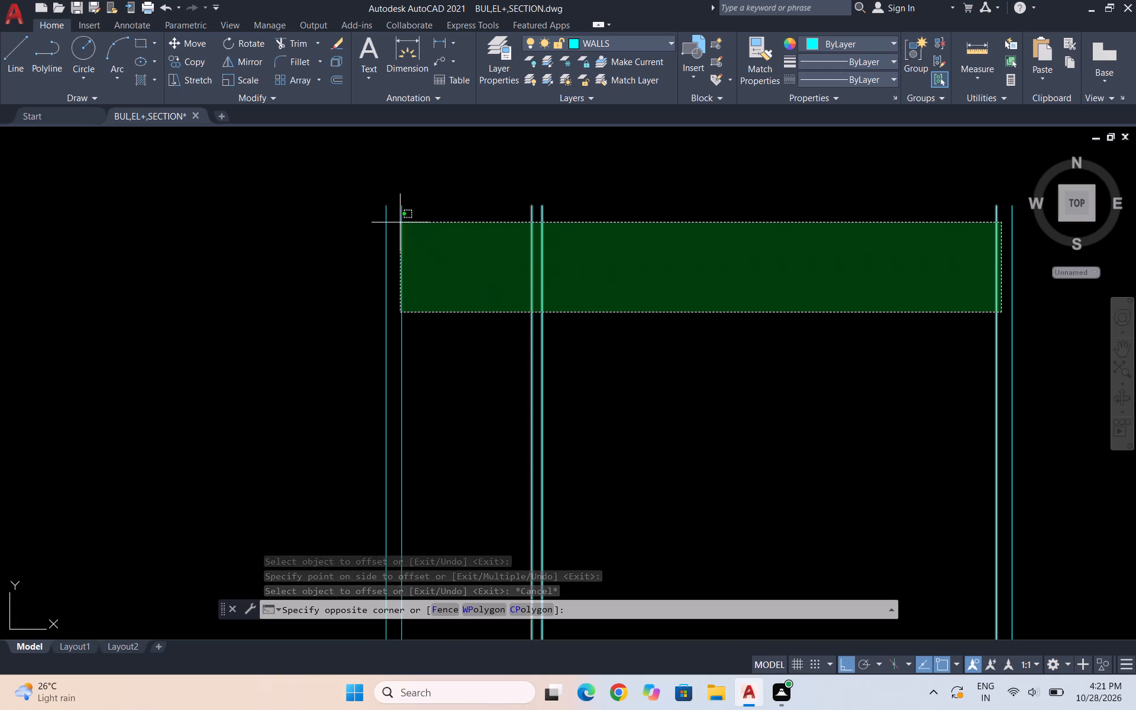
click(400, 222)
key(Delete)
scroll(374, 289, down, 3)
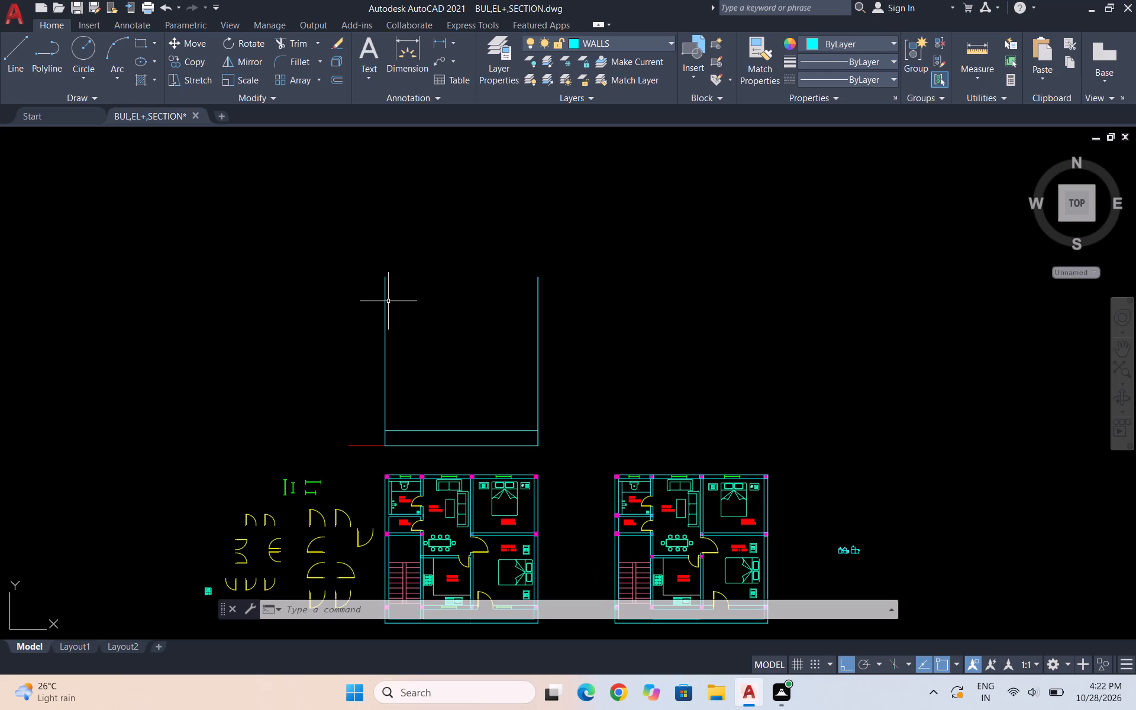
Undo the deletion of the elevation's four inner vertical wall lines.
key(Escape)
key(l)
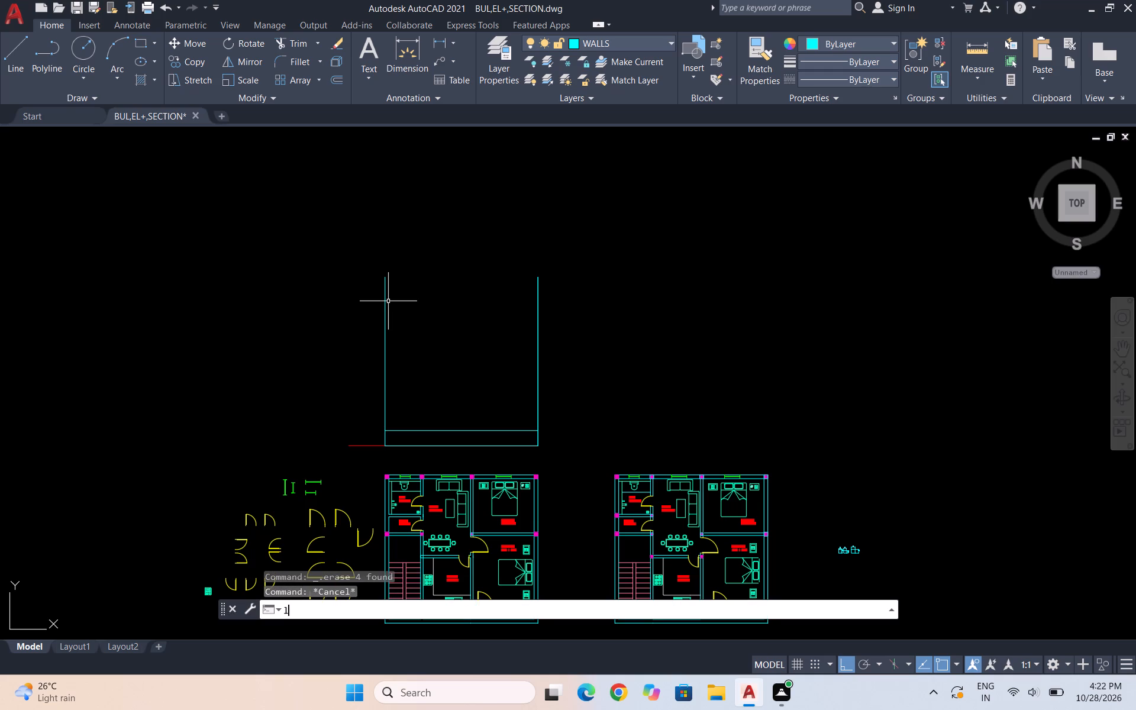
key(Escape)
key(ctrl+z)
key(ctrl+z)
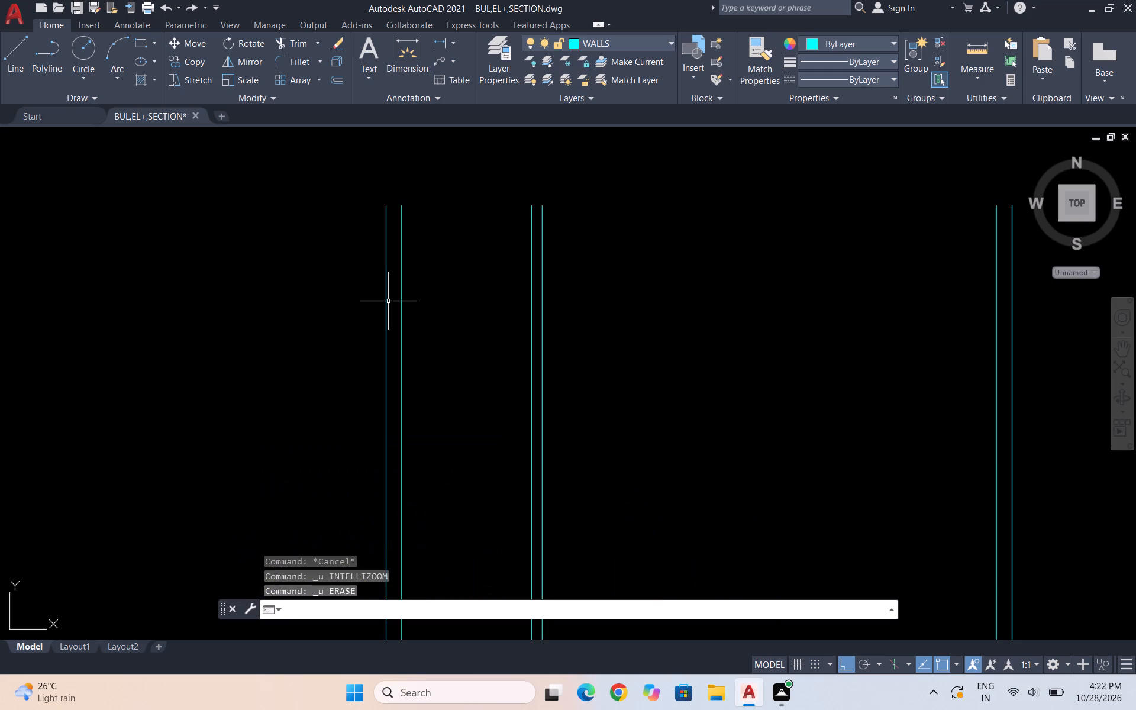
Delete the inner vertical line of each outer wall pair and the left line of the middle wall pair in the elevation.
scroll(467, 316, down, 2)
scroll(519, 330, up, 1)
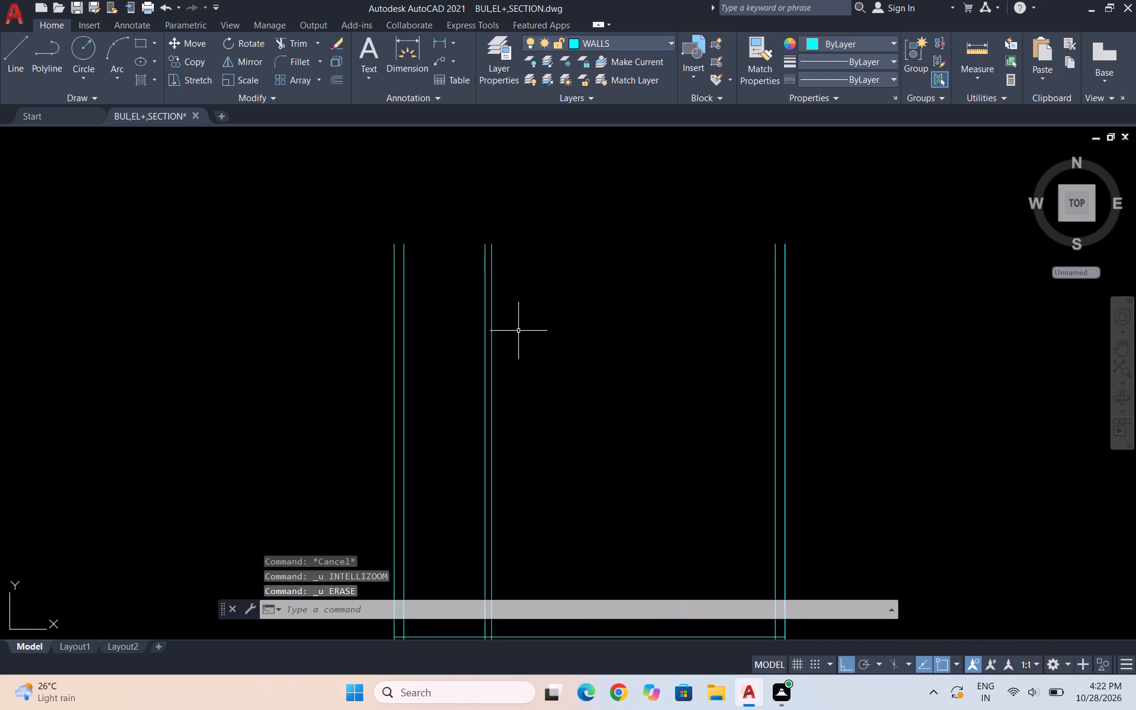
scroll(403, 296, up, 1)
click(417, 300)
click(395, 286)
scroll(802, 275, down, 1)
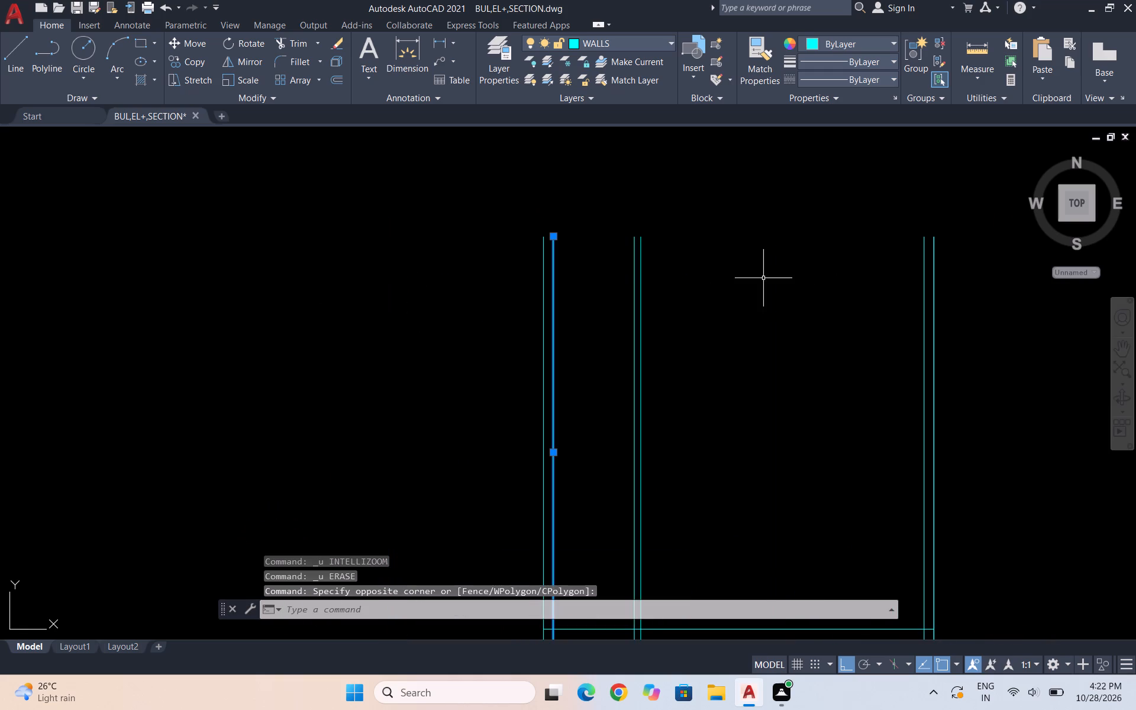
scroll(654, 270, up, 2)
scroll(576, 254, up, 1)
click(628, 275)
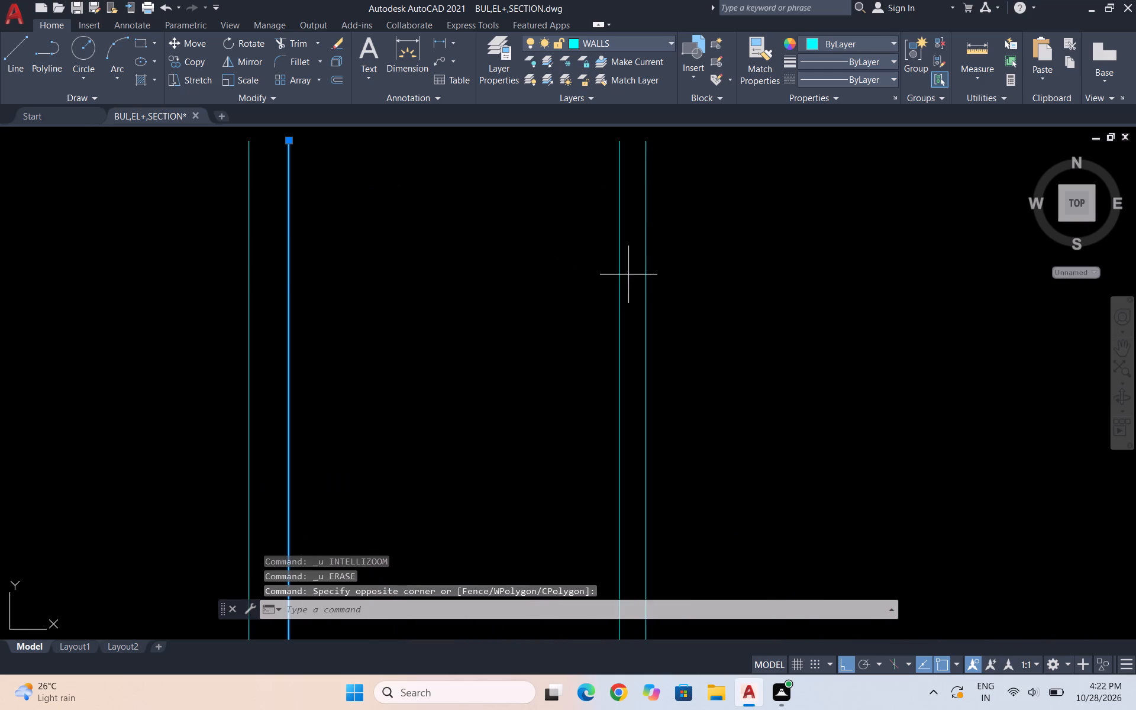
click(518, 272)
scroll(471, 259, down, 2)
scroll(944, 331, down, 1)
scroll(965, 331, up, 1)
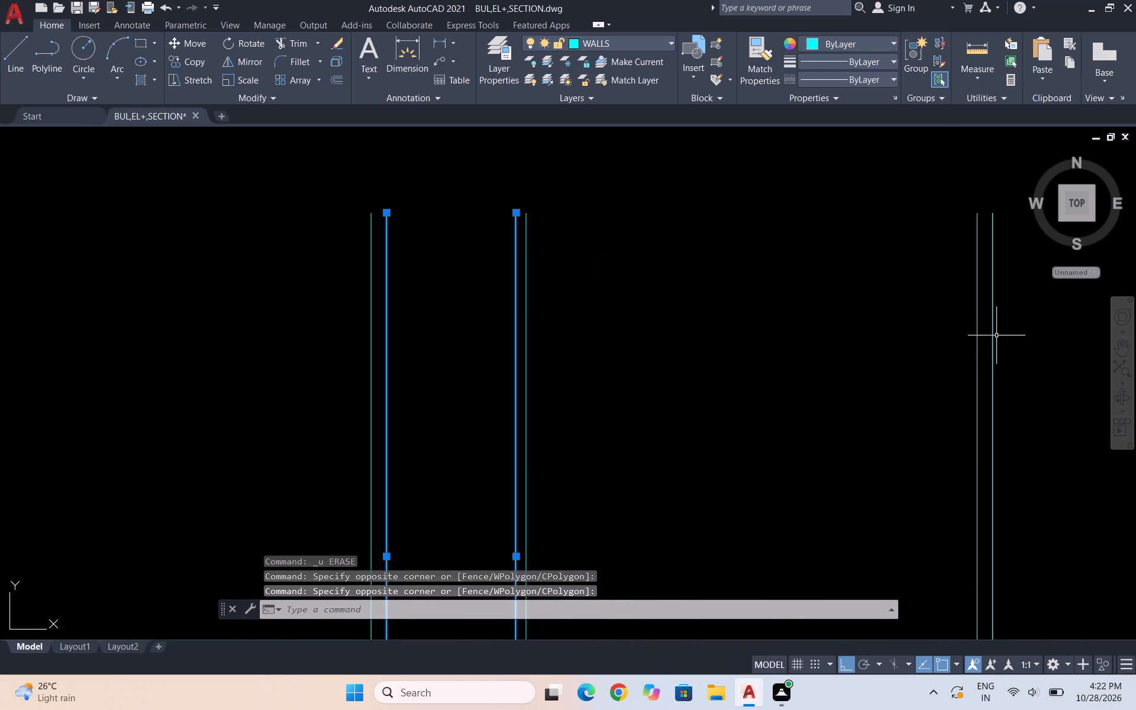
scroll(995, 335, up, 2)
click(975, 340)
click(836, 329)
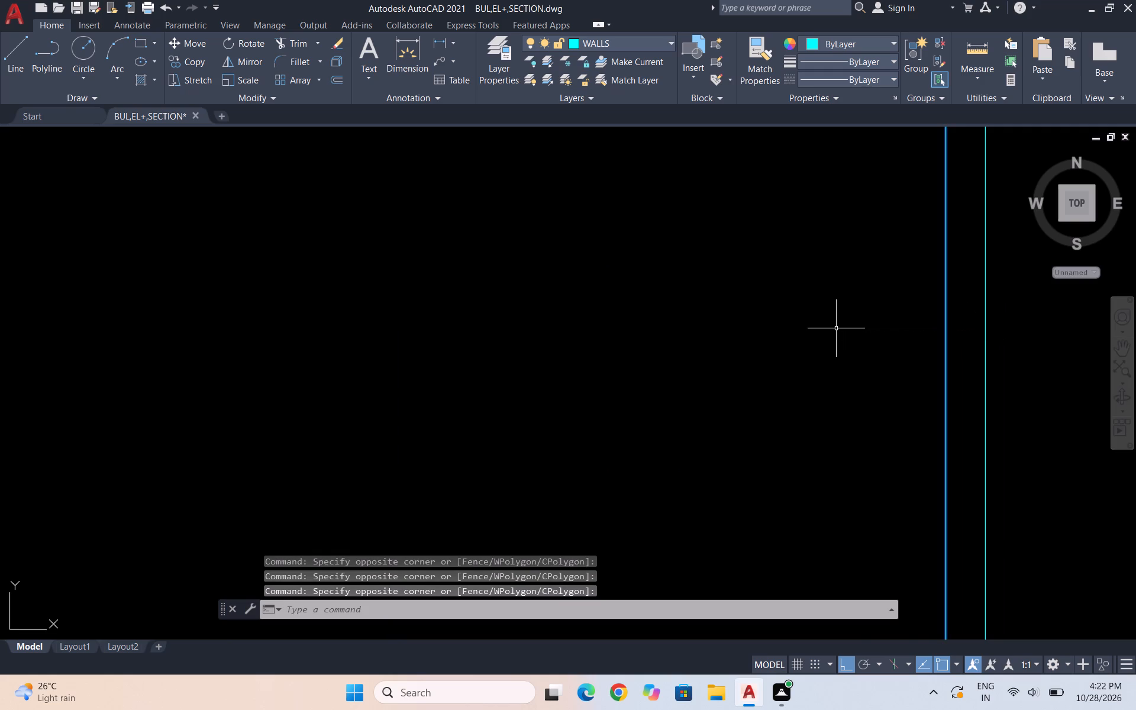
key(Delete)
scroll(835, 308, down, 2)
scroll(856, 256, down, 2)
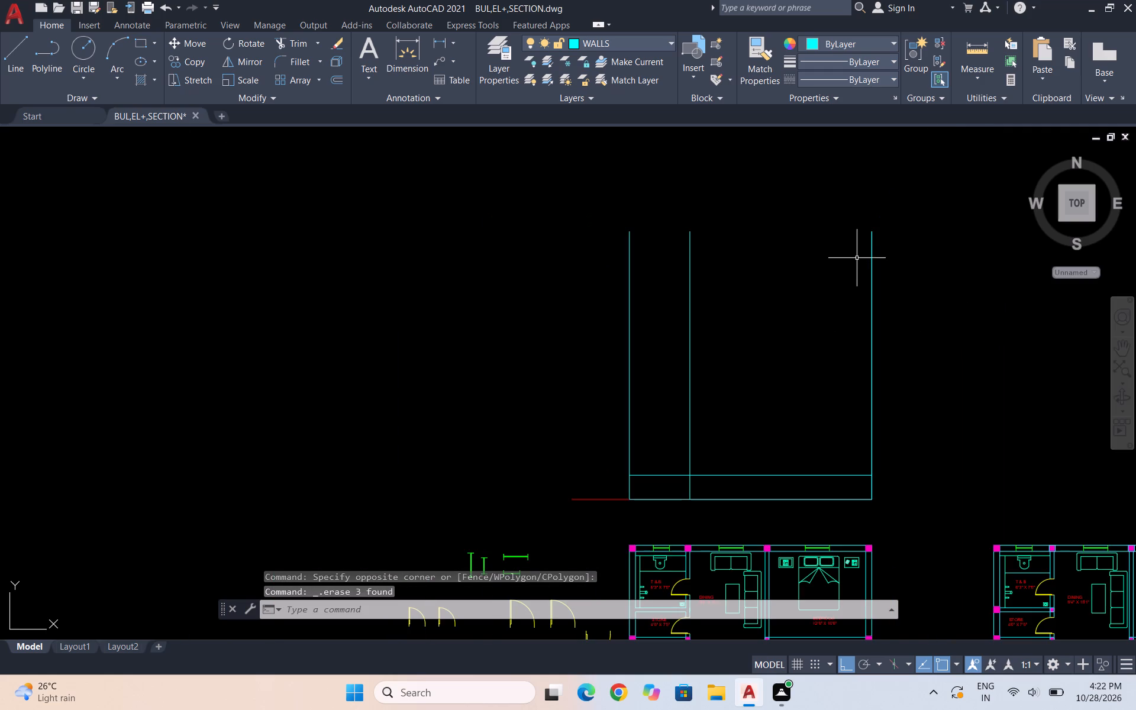
key(Escape)
Trim the middle vertical below the 3' offset line, and trim that offset line between the leftmost and middle verticals.
scroll(677, 489, up, 2)
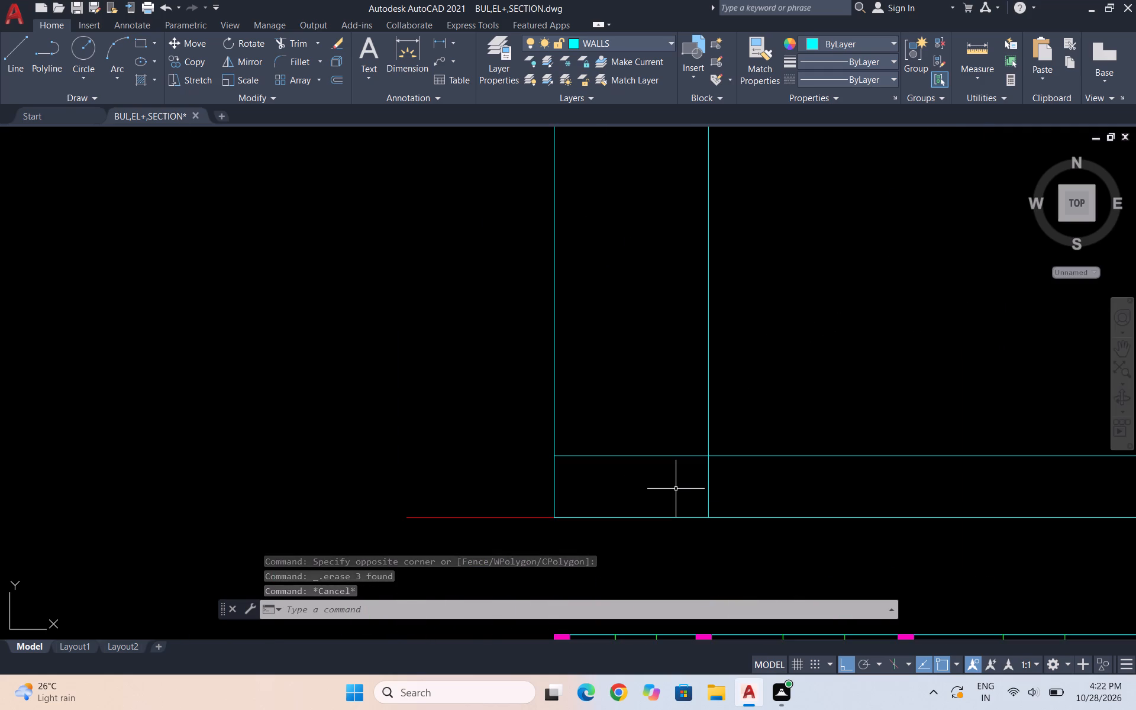
text(tr)
key(Return)
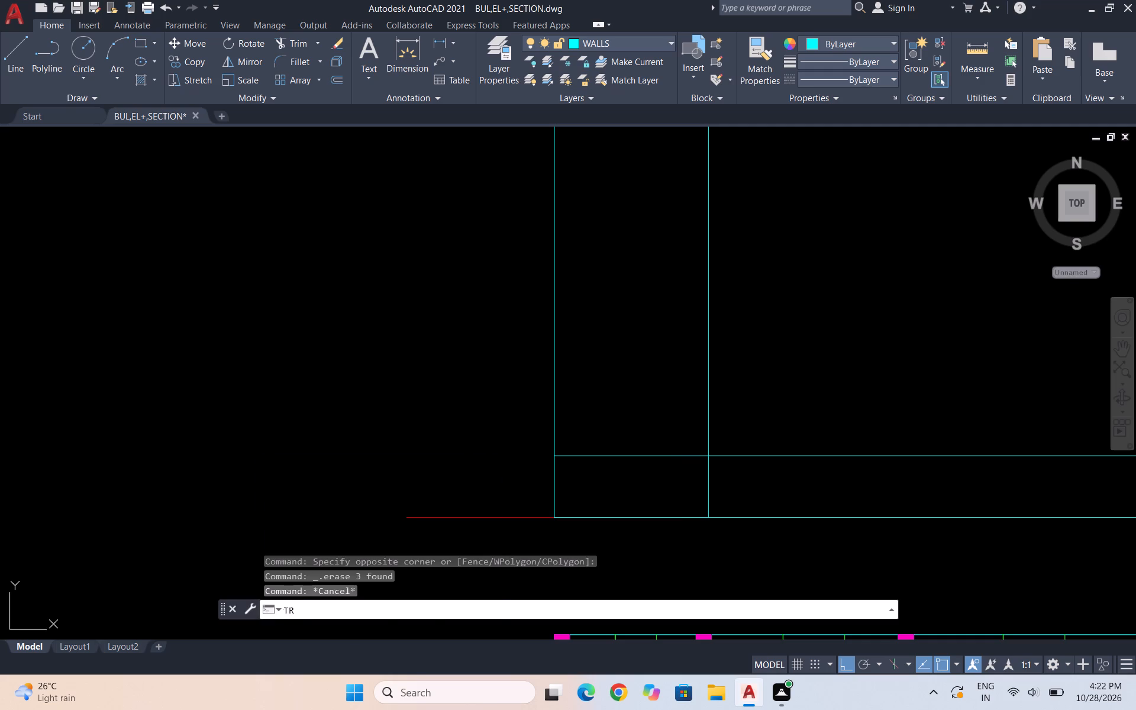
drag(652, 496, 793, 486)
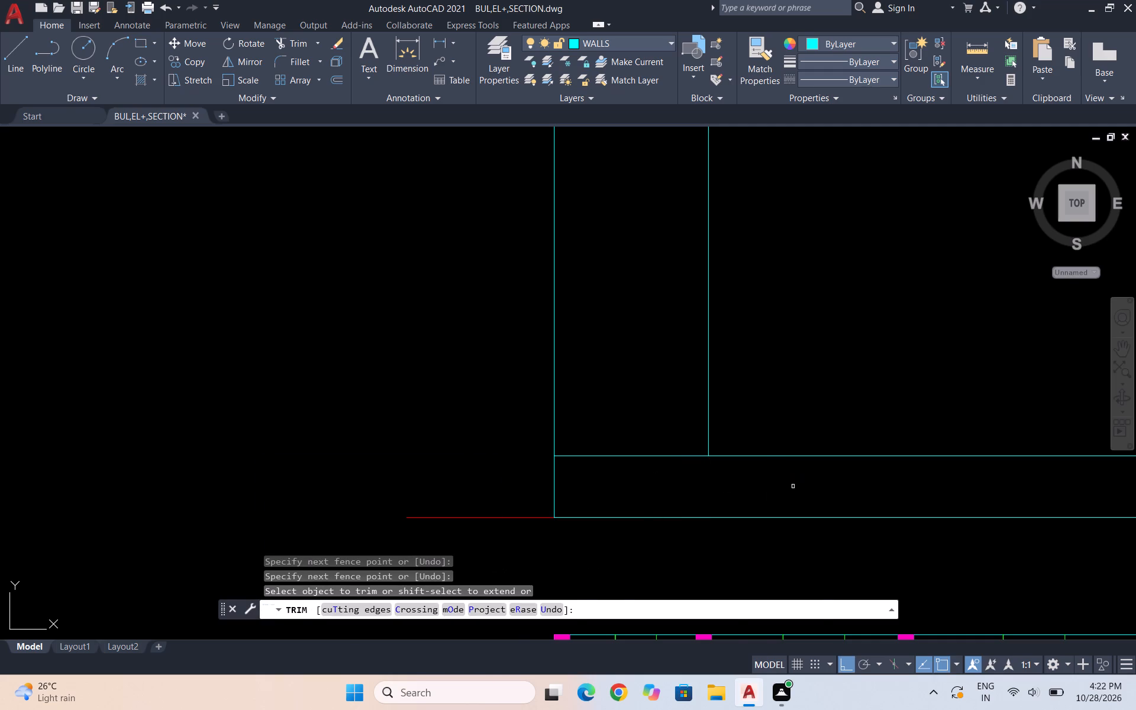
scroll(792, 484, down, 2)
scroll(743, 478, up, 3)
drag(739, 478, 722, 447)
click(703, 404)
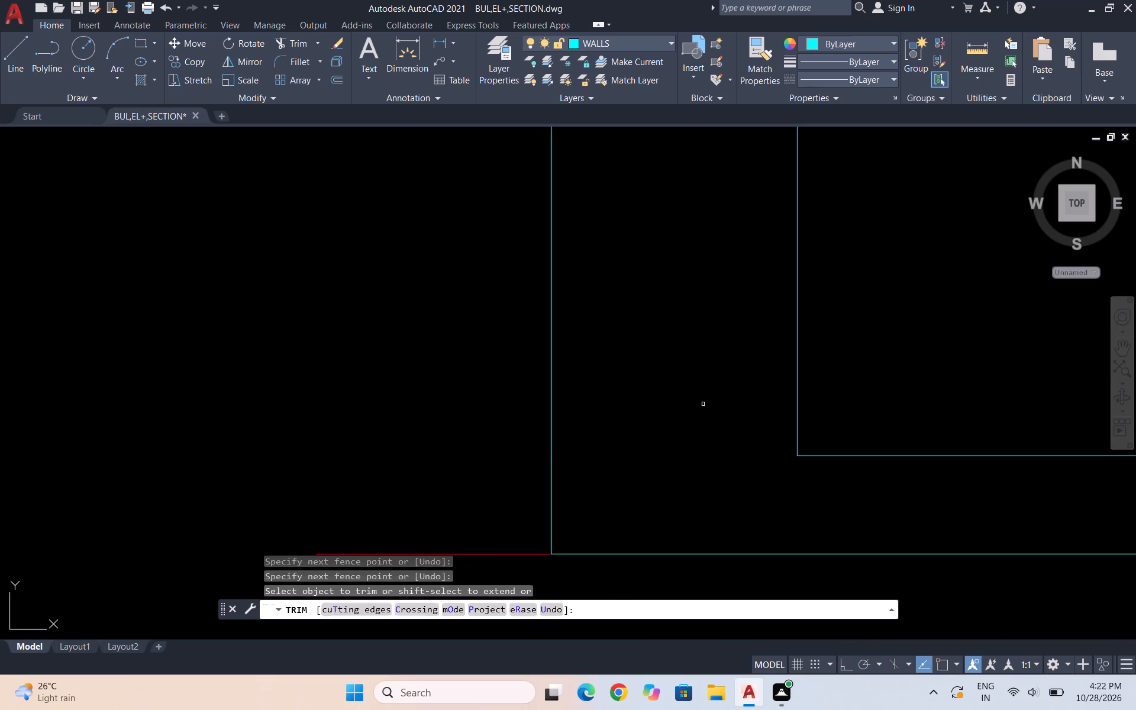
key(Escape)
Draw a horizontal line from the middle vertical's lower end across to the leftmost vertical.
key(l)
key(Return)
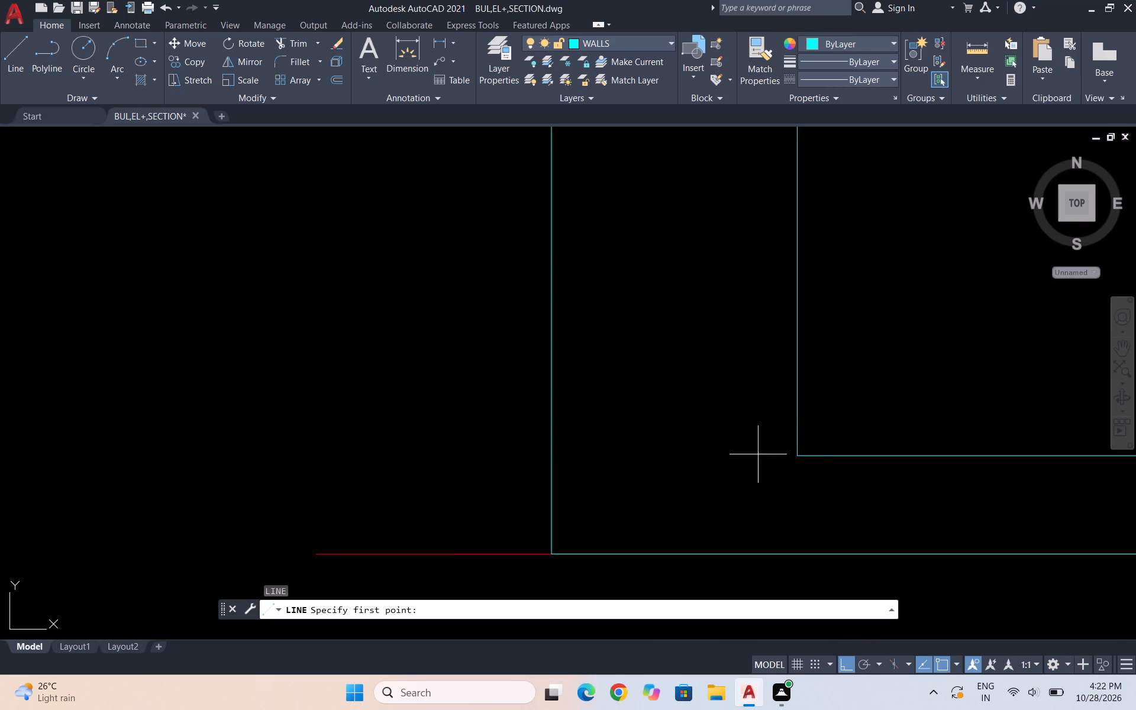
click(793, 460)
click(555, 456)
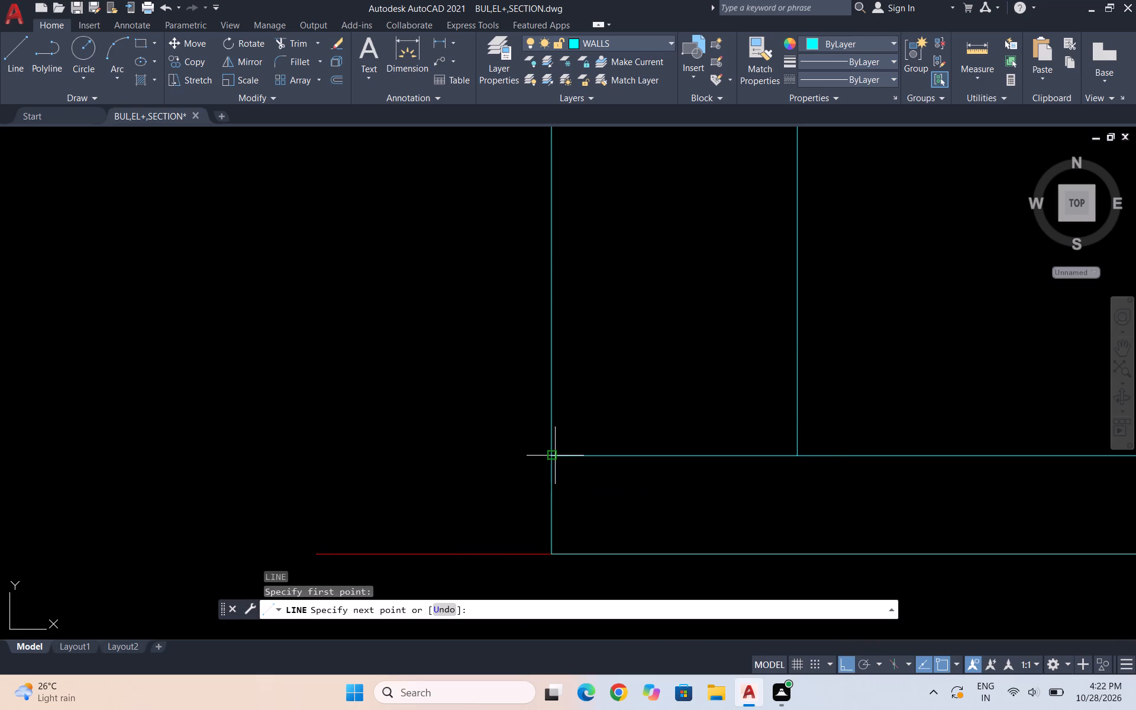
key(Escape)
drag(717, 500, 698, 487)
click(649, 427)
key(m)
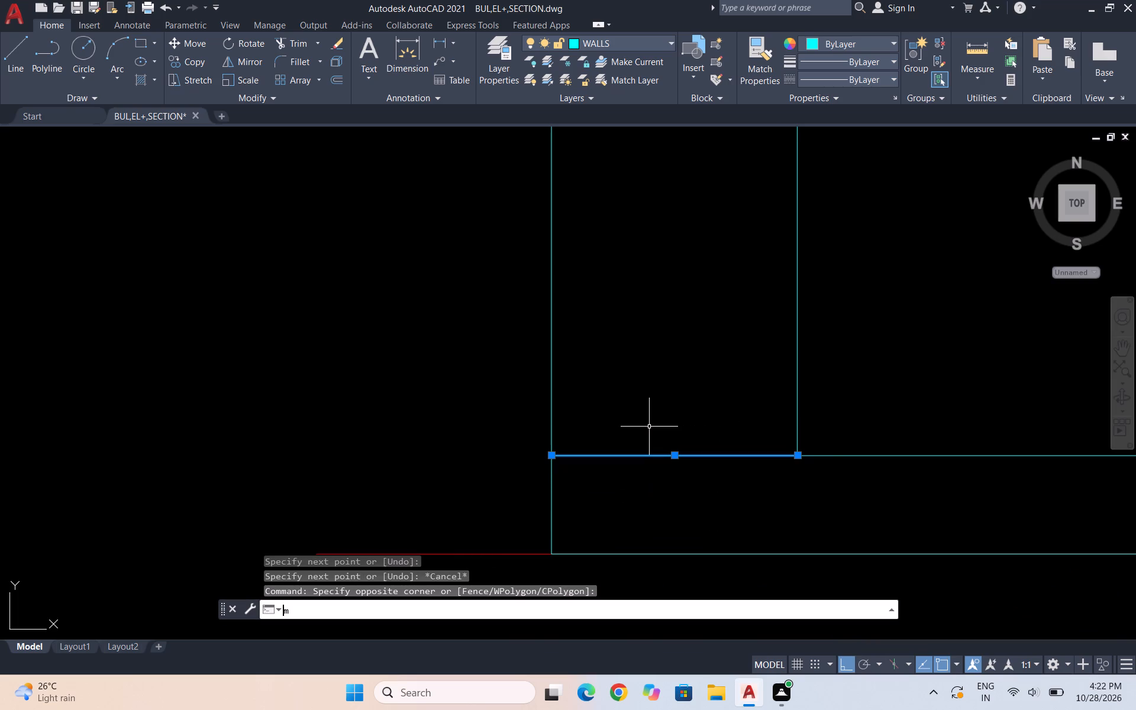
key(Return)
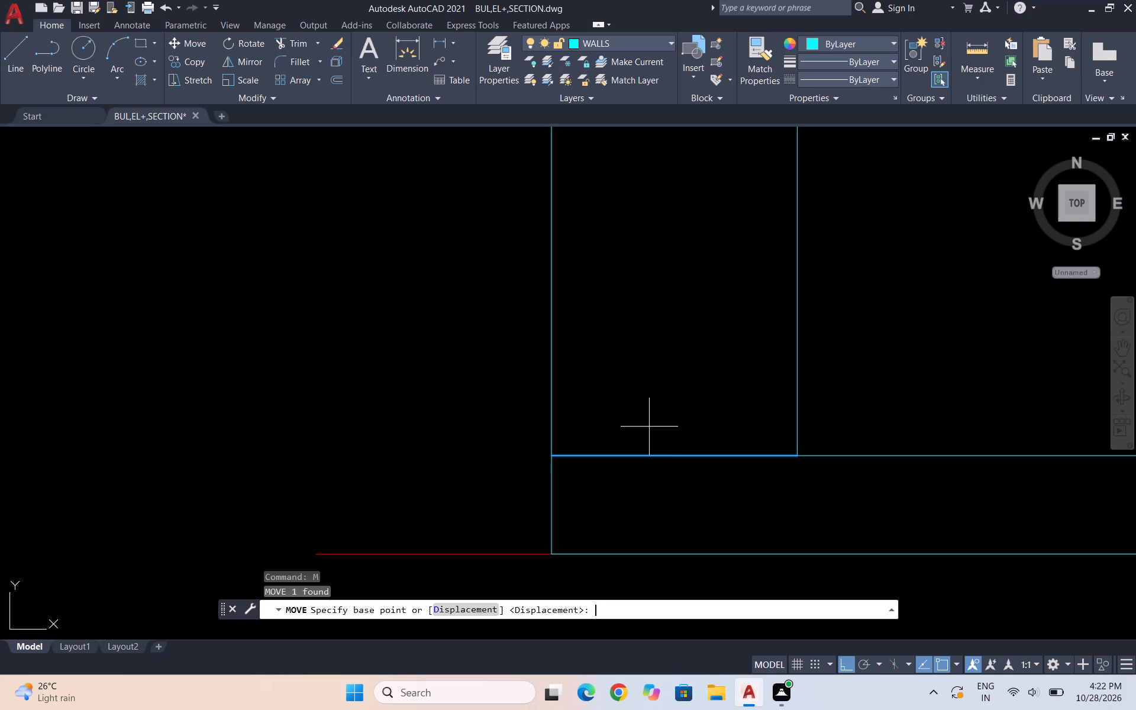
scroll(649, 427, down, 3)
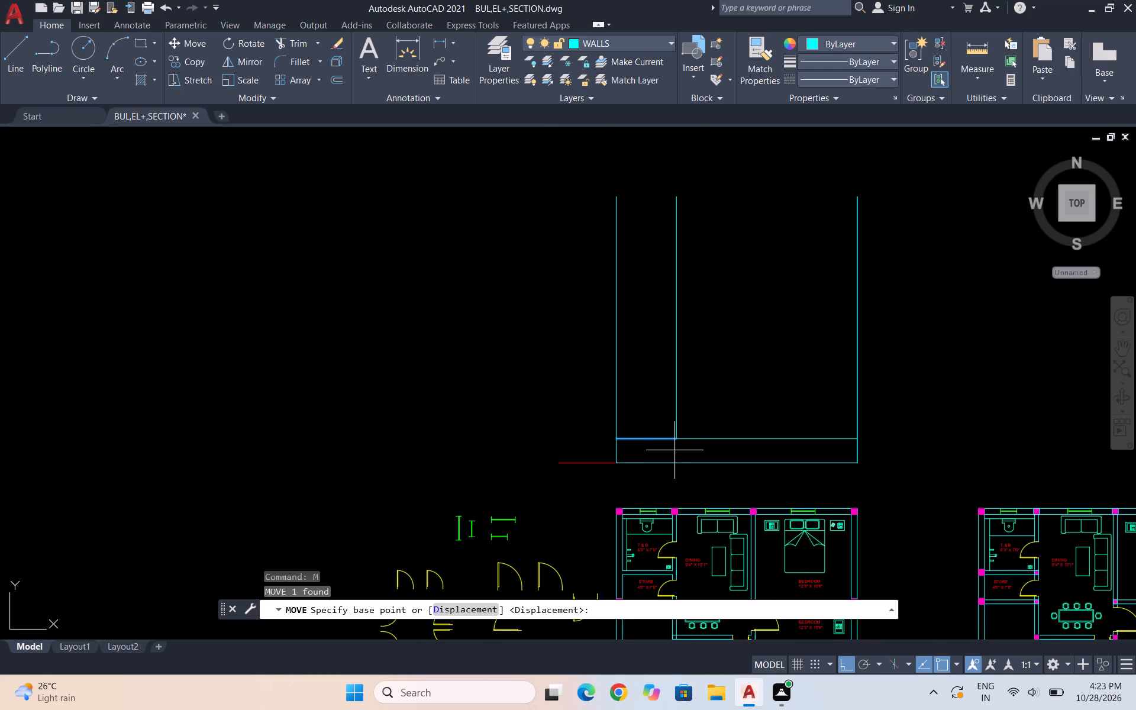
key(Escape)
Offset the short horizontal line between the leftmost and middle verticals by 7', once downward and once upward.
scroll(668, 429, up, 2)
click(668, 454)
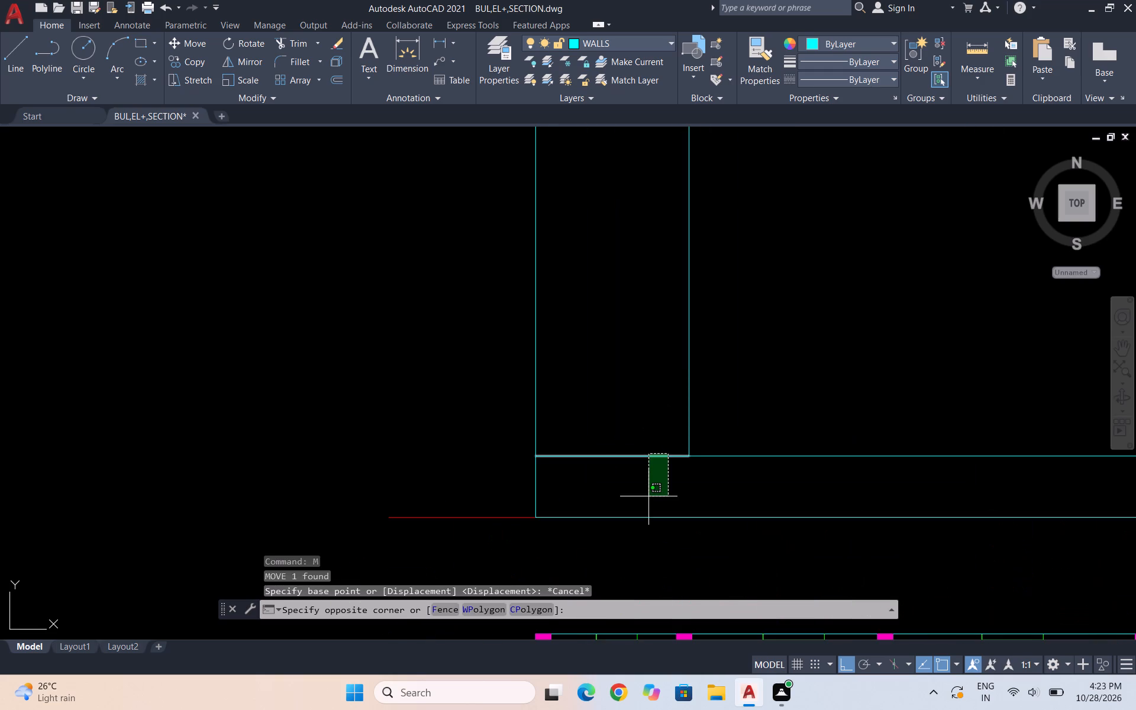
click(648, 496)
key(o)
key(Return)
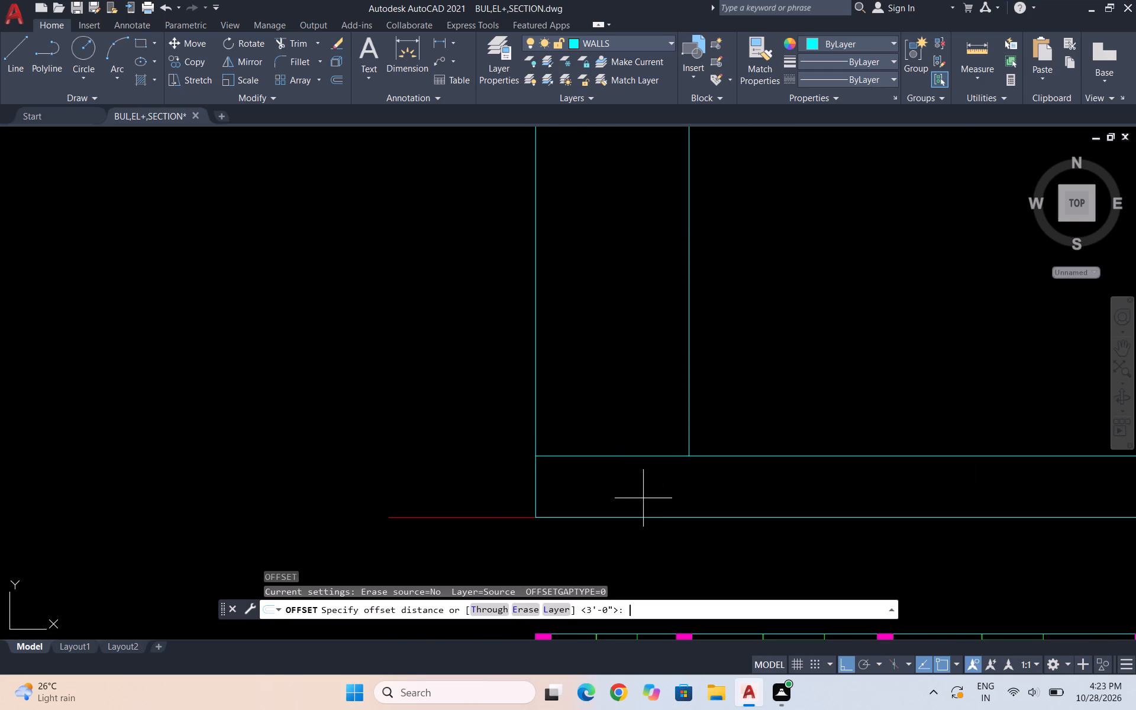
key(5)
key(BackSpace)
text(7')
key(Return)
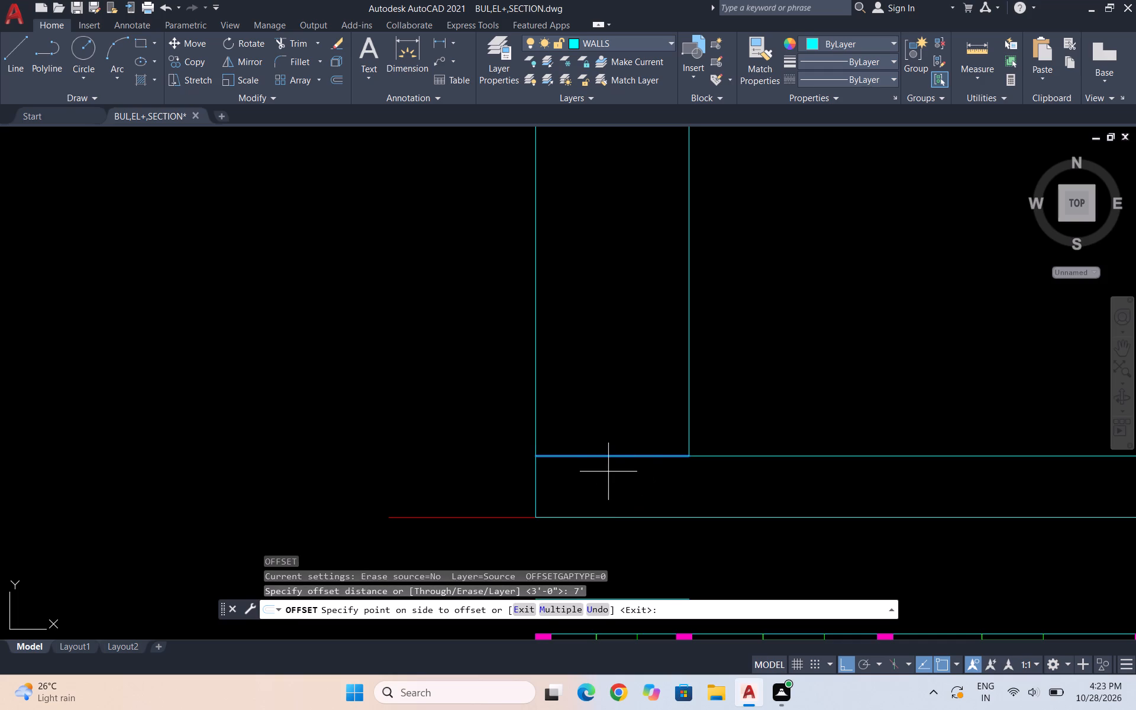
text(7')
key(Return)
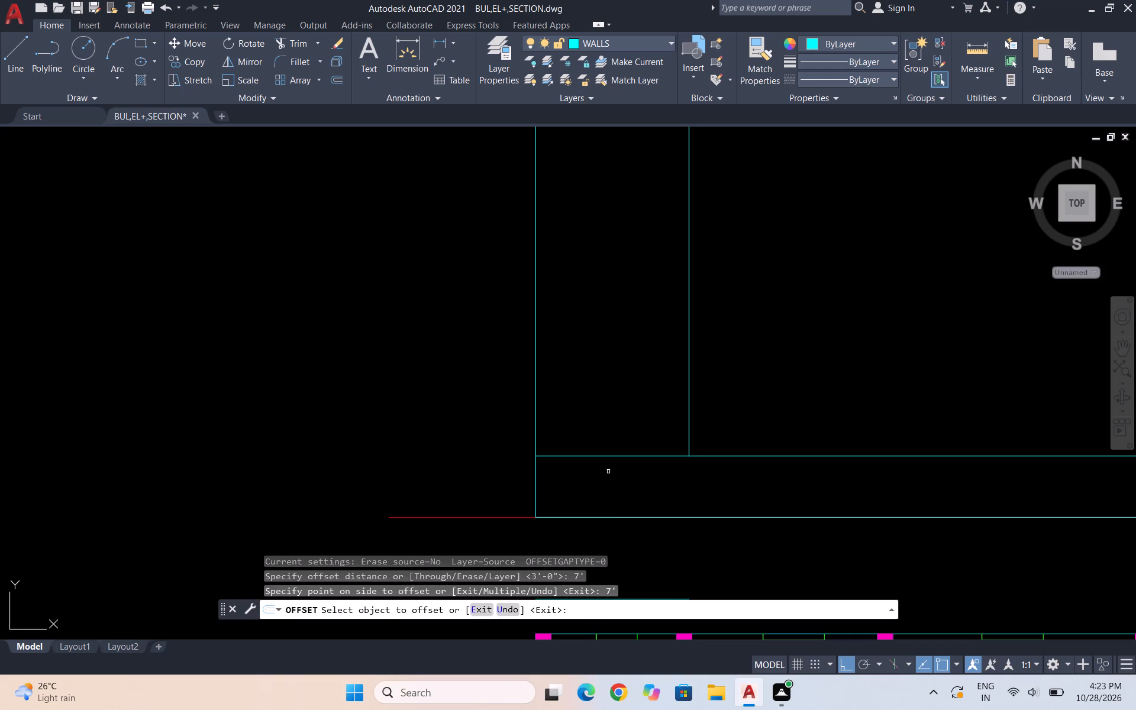
click(638, 454)
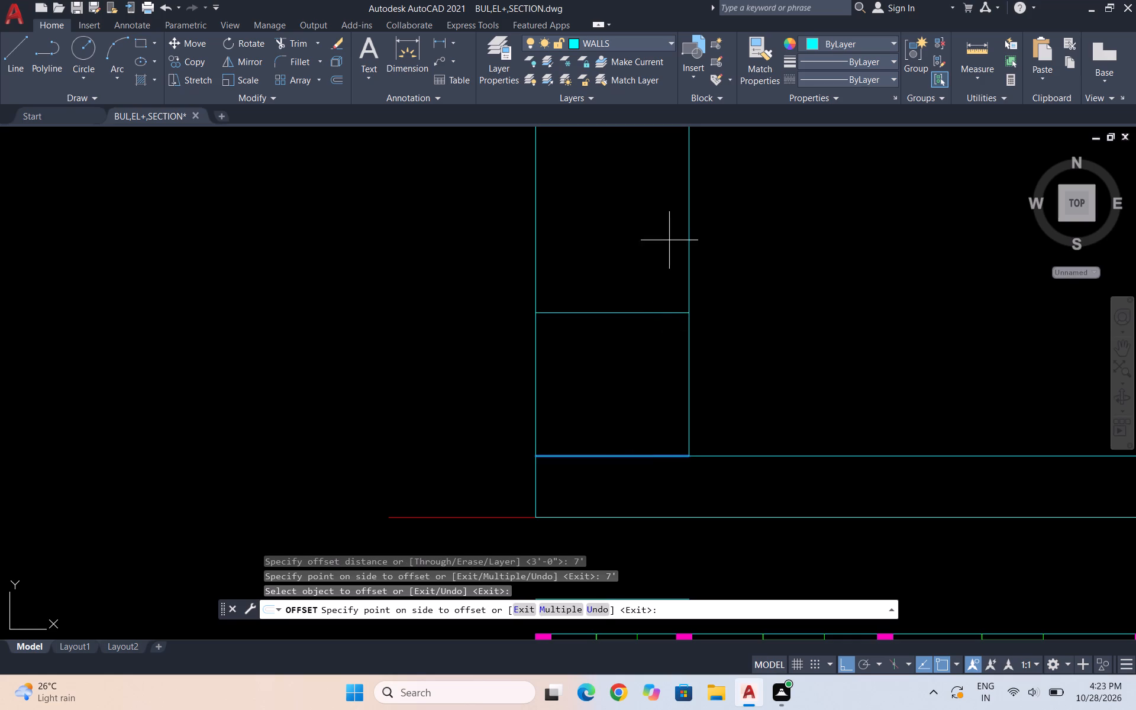
click(670, 226)
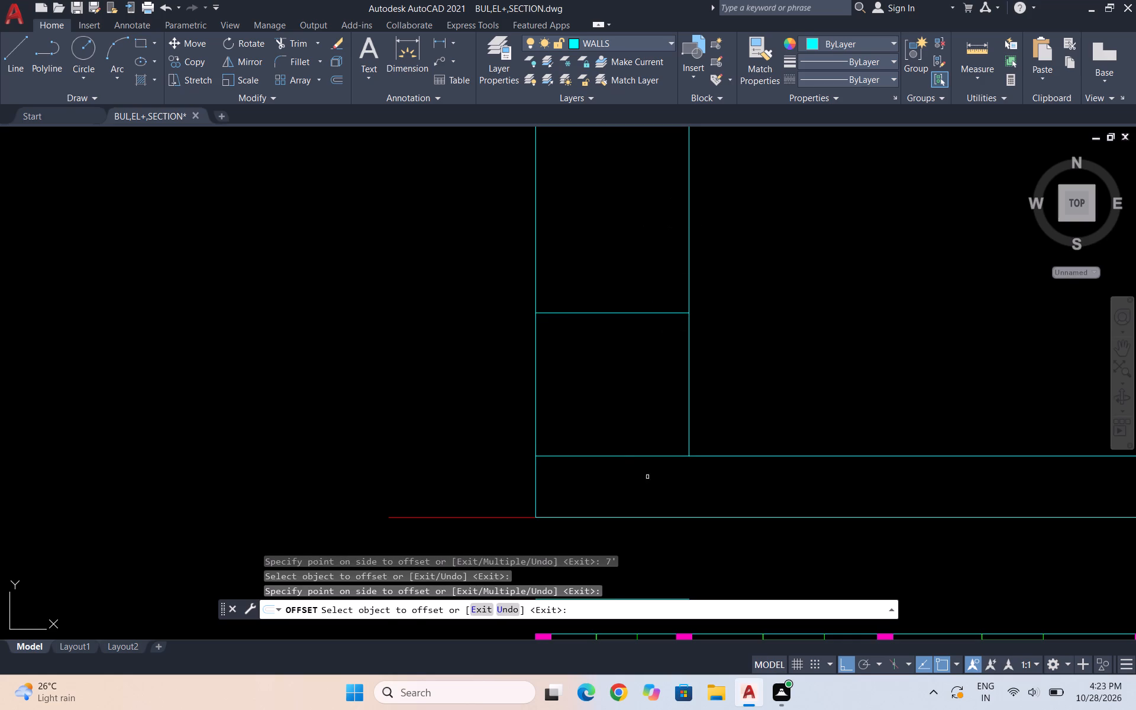
key(Escape)
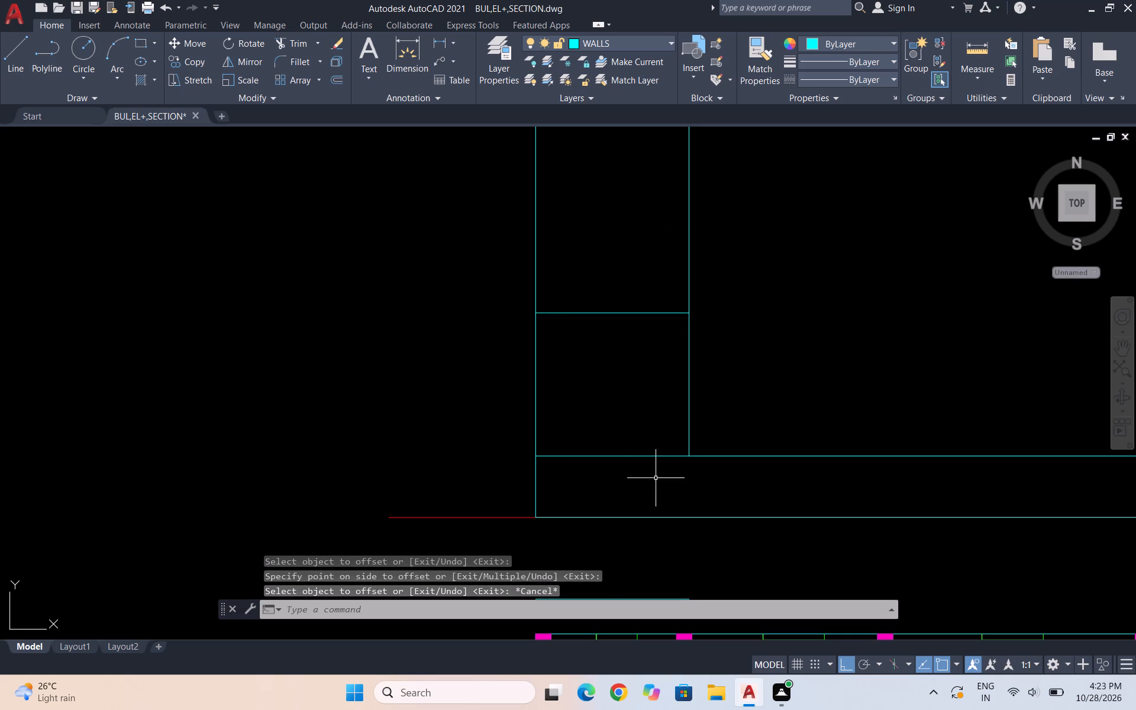
Trim away the original short horizontal line between the leftmost and middle verticals, below its upward 7' offset.
text(tr)
key(Return)
drag(656, 478, 648, 450)
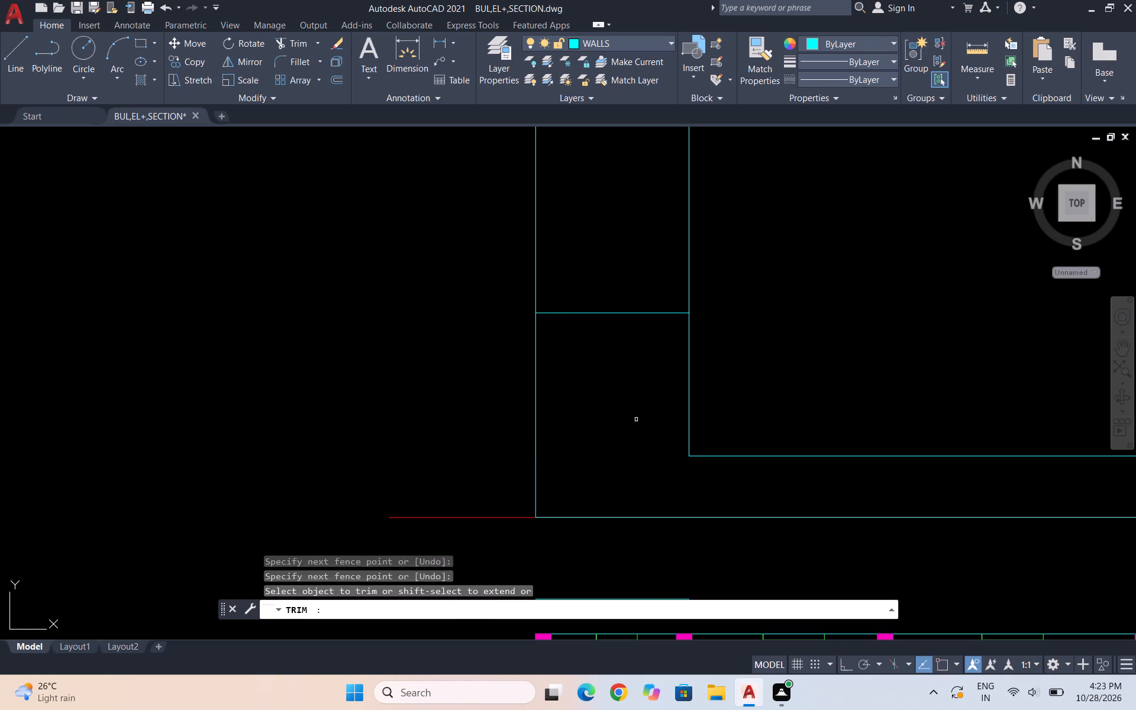
click(634, 417)
key(Escape)
scroll(634, 417, down, 4)
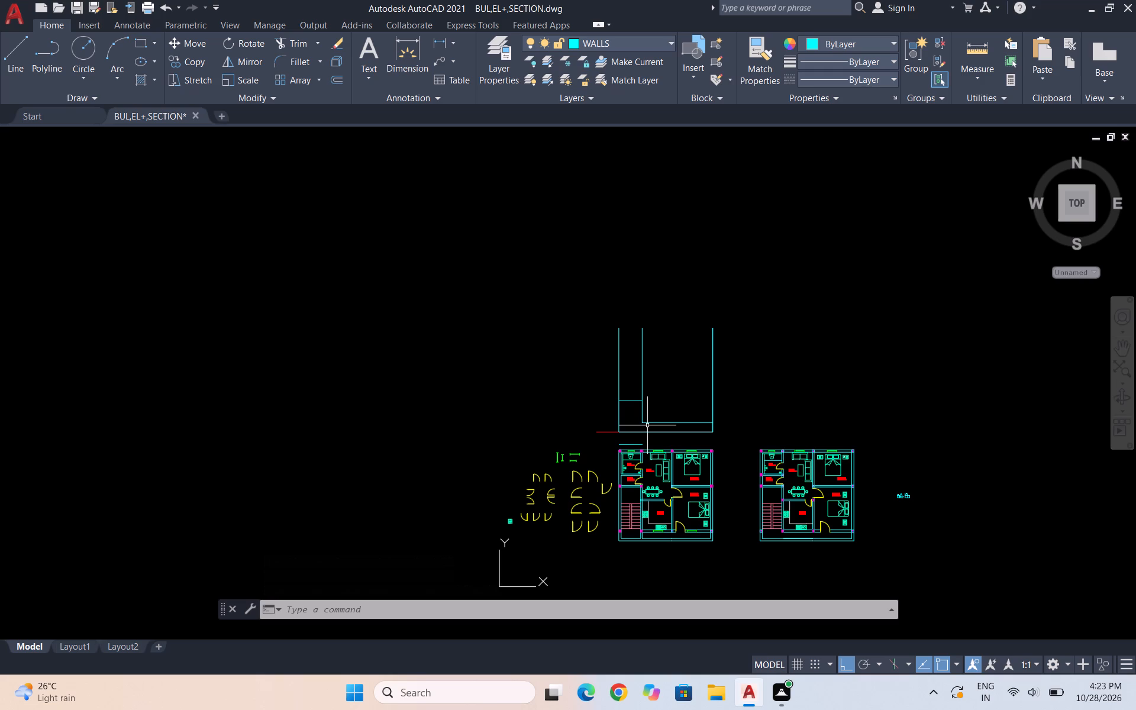
key(Escape)
key(Escape)
scroll(647, 425, up, 1)
key(Escape)
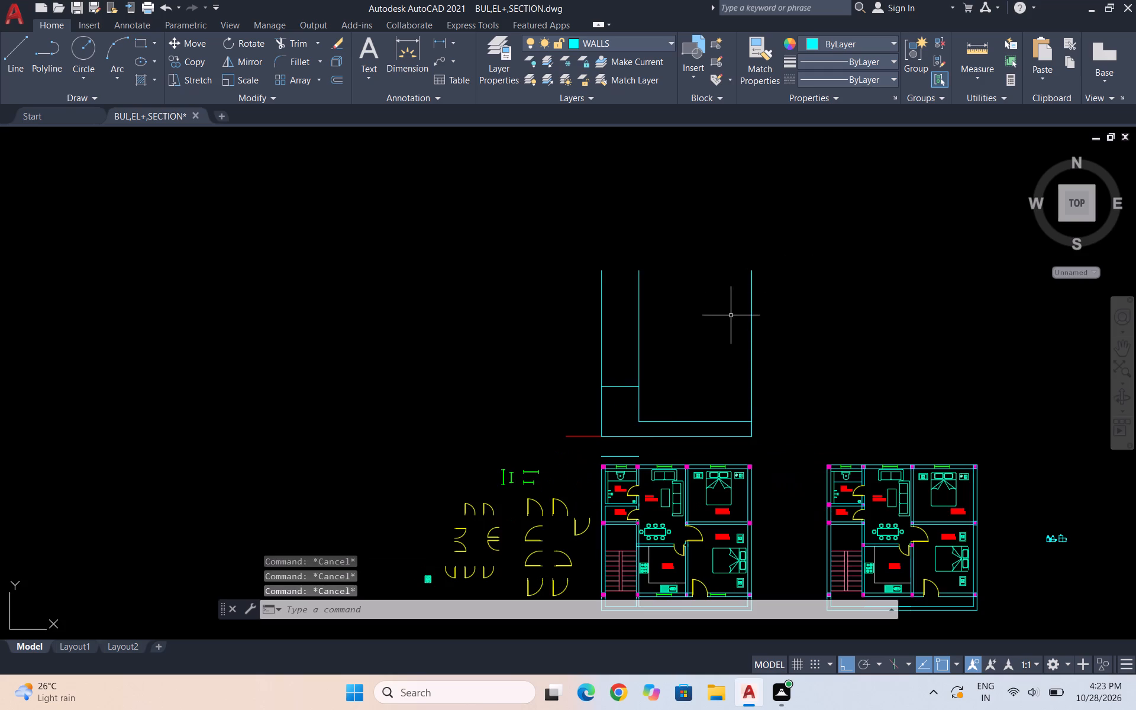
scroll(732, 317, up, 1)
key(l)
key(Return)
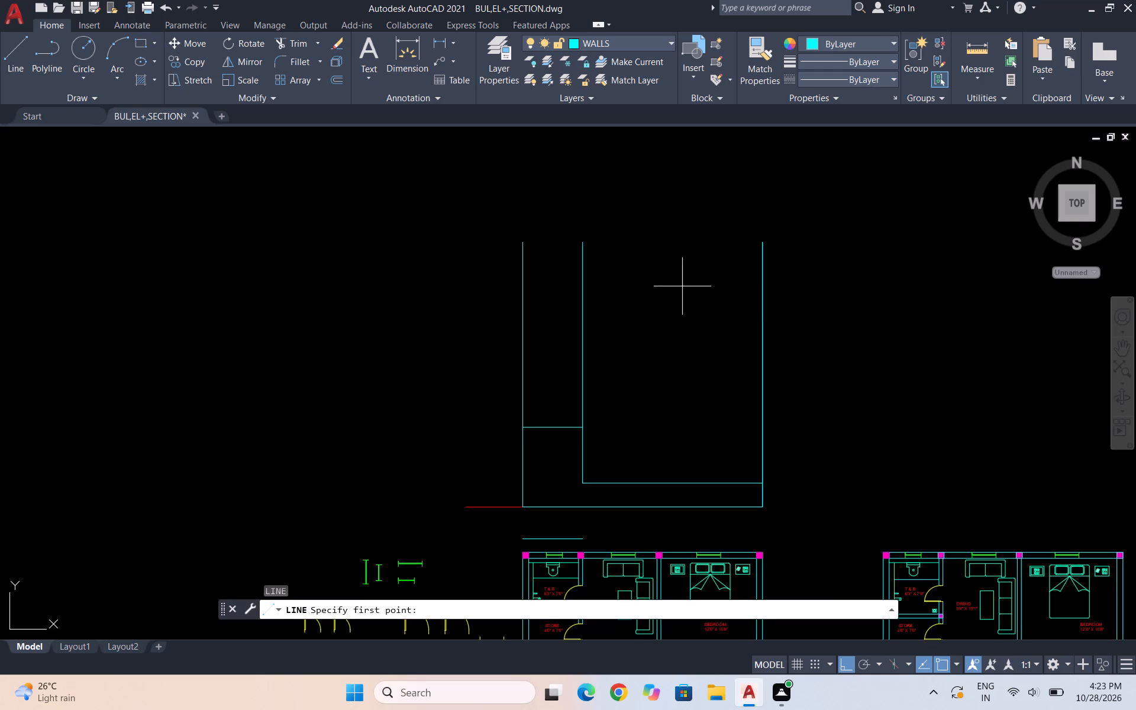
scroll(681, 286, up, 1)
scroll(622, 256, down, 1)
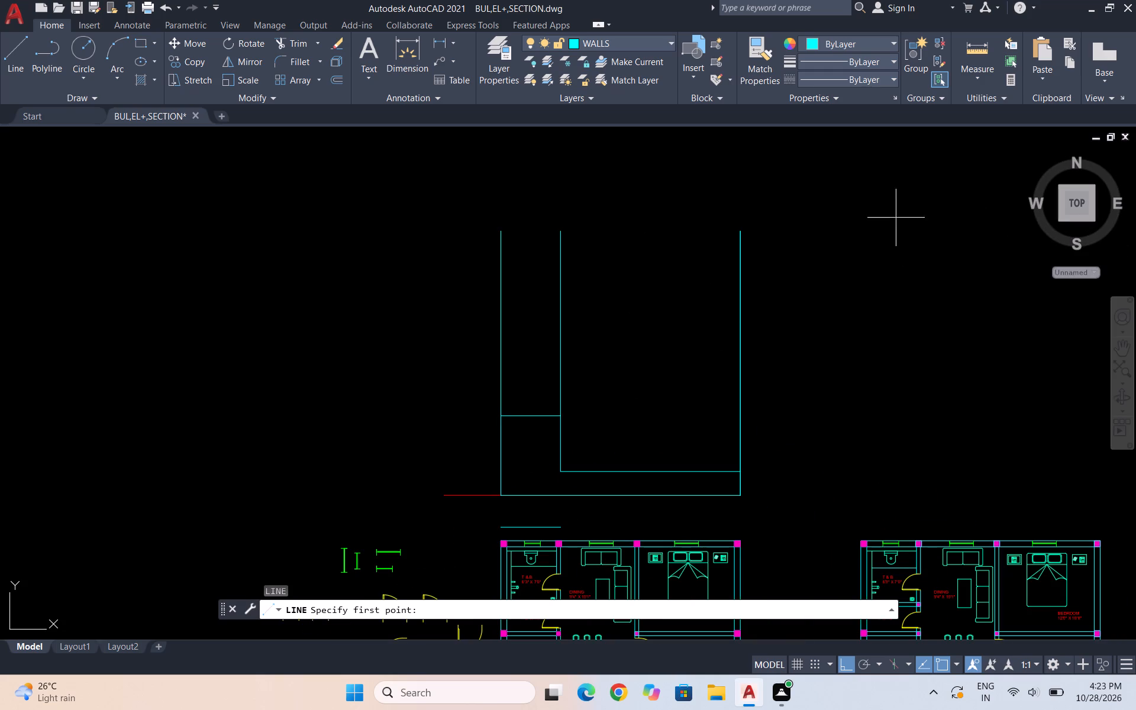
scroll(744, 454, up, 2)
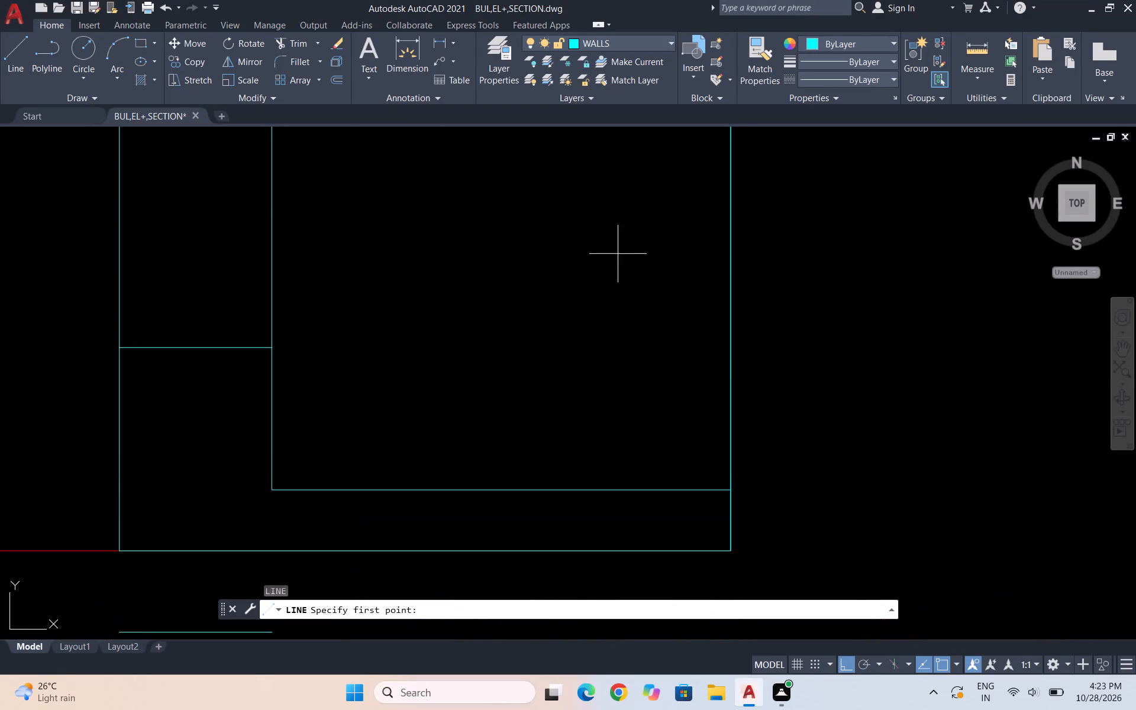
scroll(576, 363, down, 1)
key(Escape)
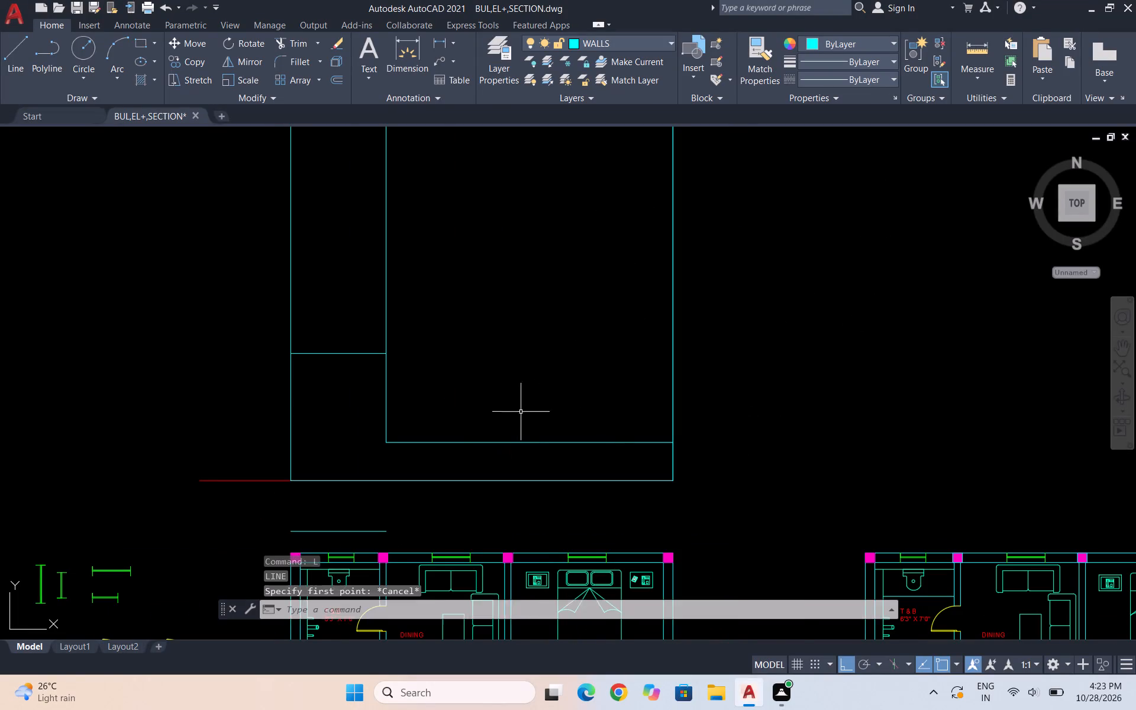
Draw a 3' vertical line upward from the elevation's raised horizontal line, just right of the dining room window in the plan below.
scroll(542, 398, down, 1)
key(l)
key(Return)
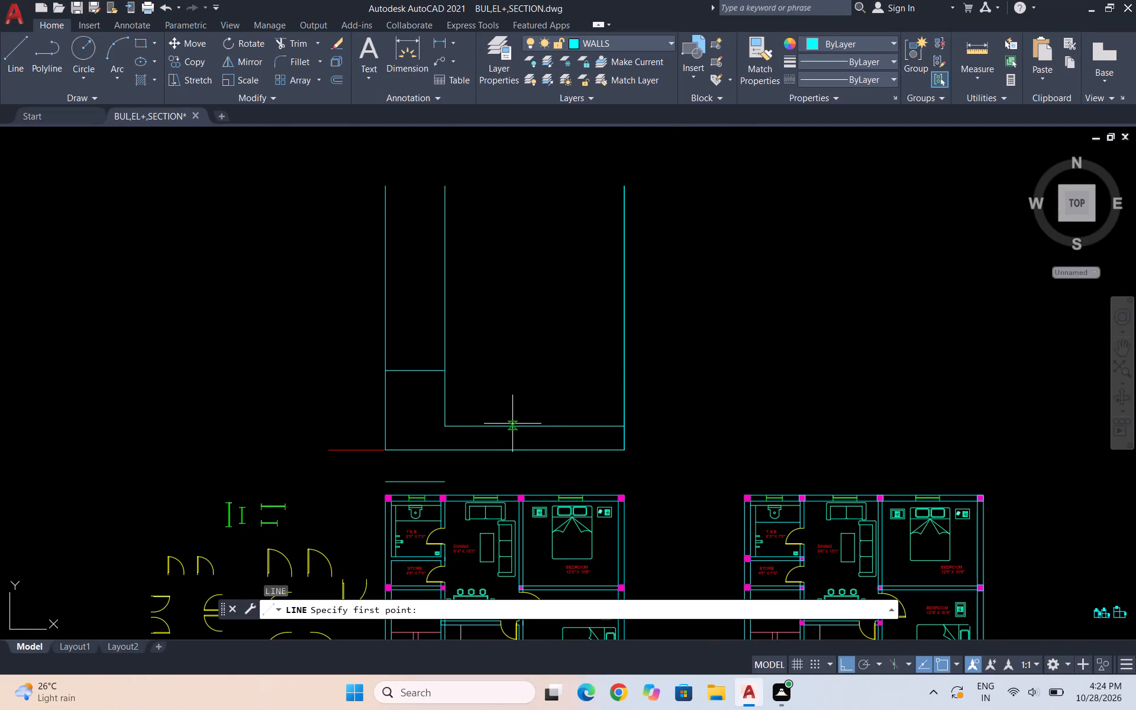
scroll(502, 425, up, 1)
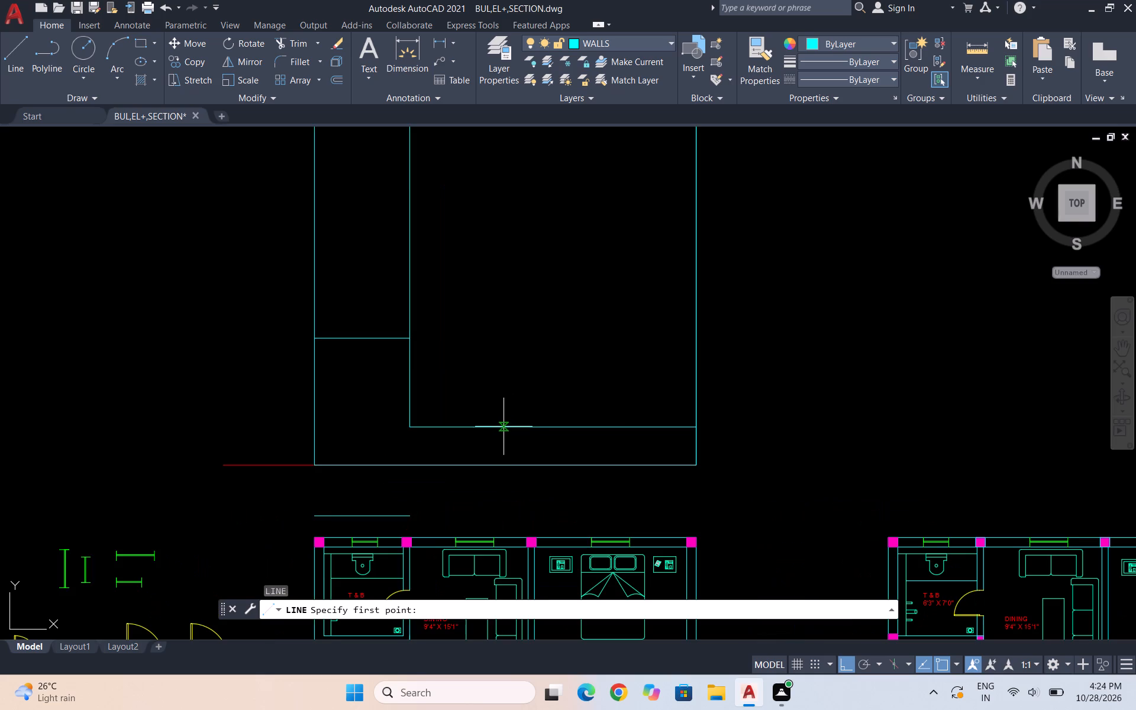
click(501, 427)
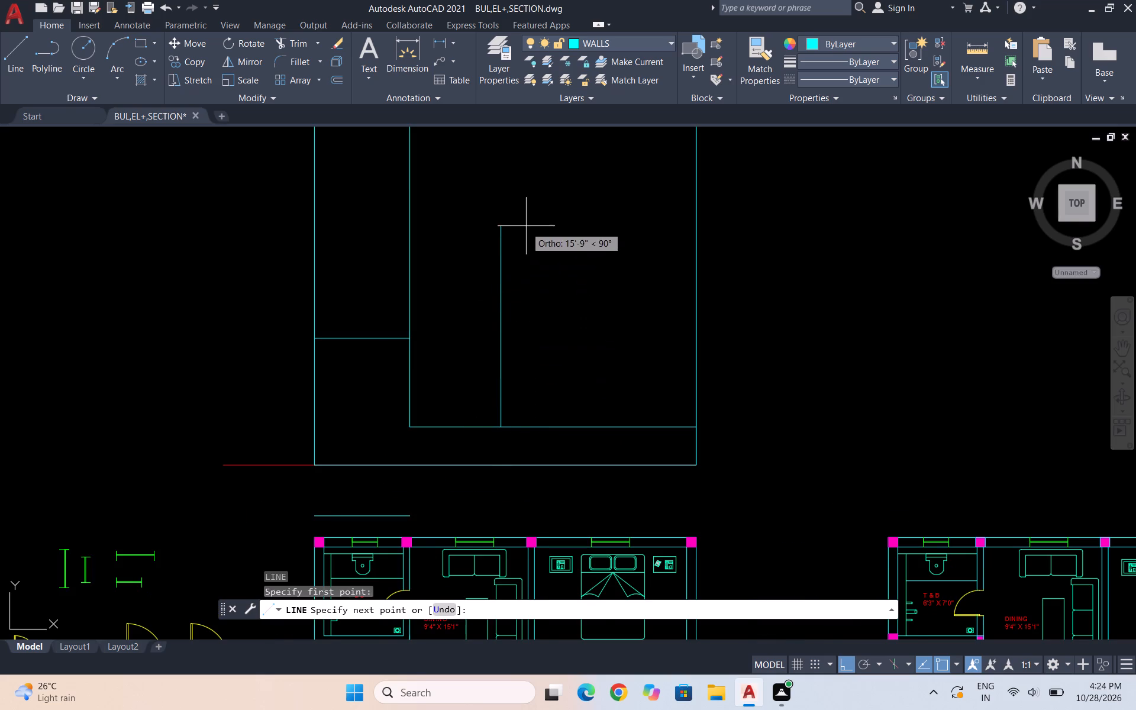
scroll(496, 264, down, 1)
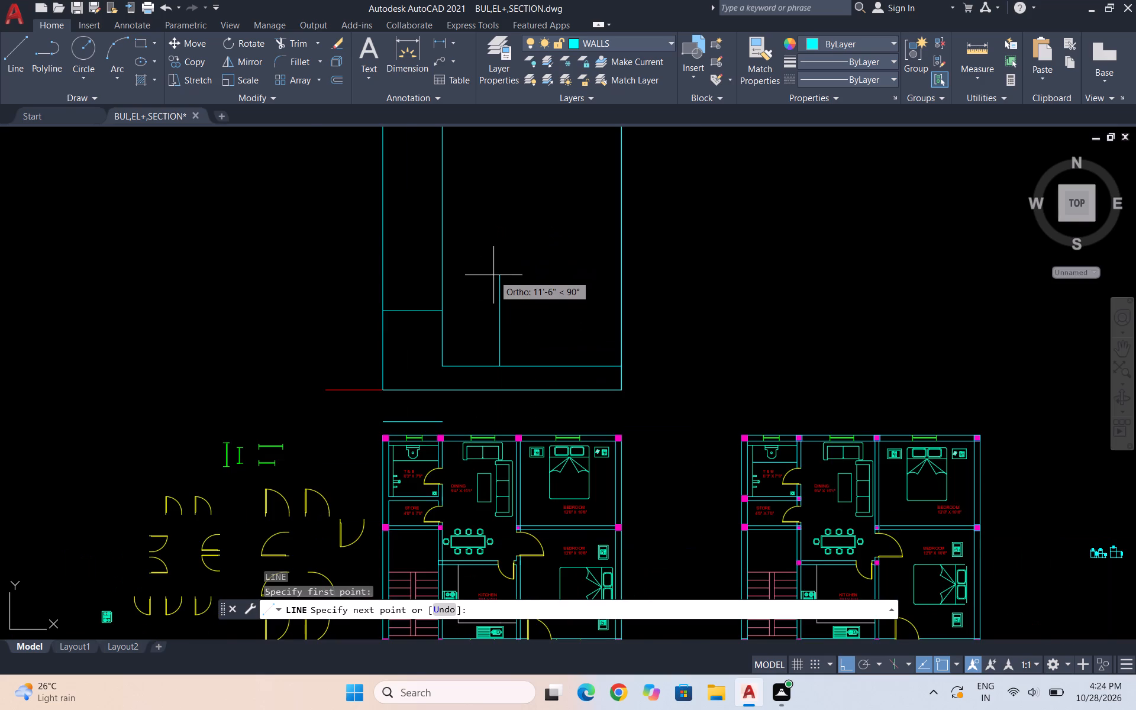
text(3')
key(Return)
key(Return)
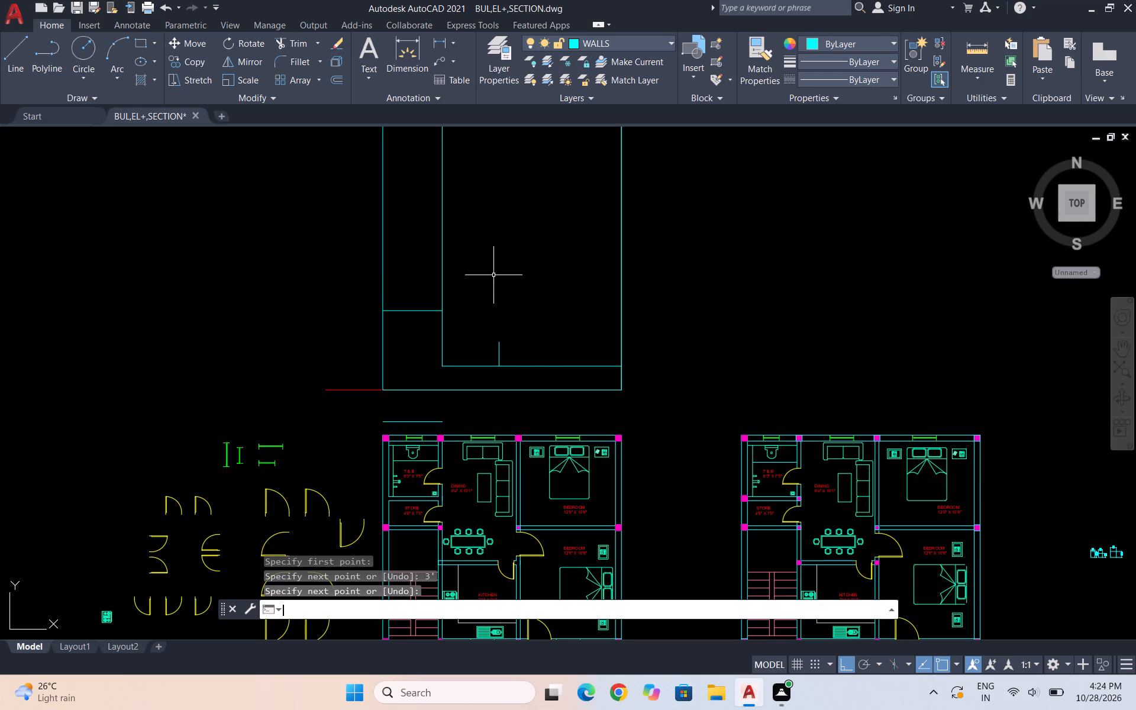
Delete the short 3' vertical line standing on the elevation's raised horizontal line.
scroll(510, 357, up, 2)
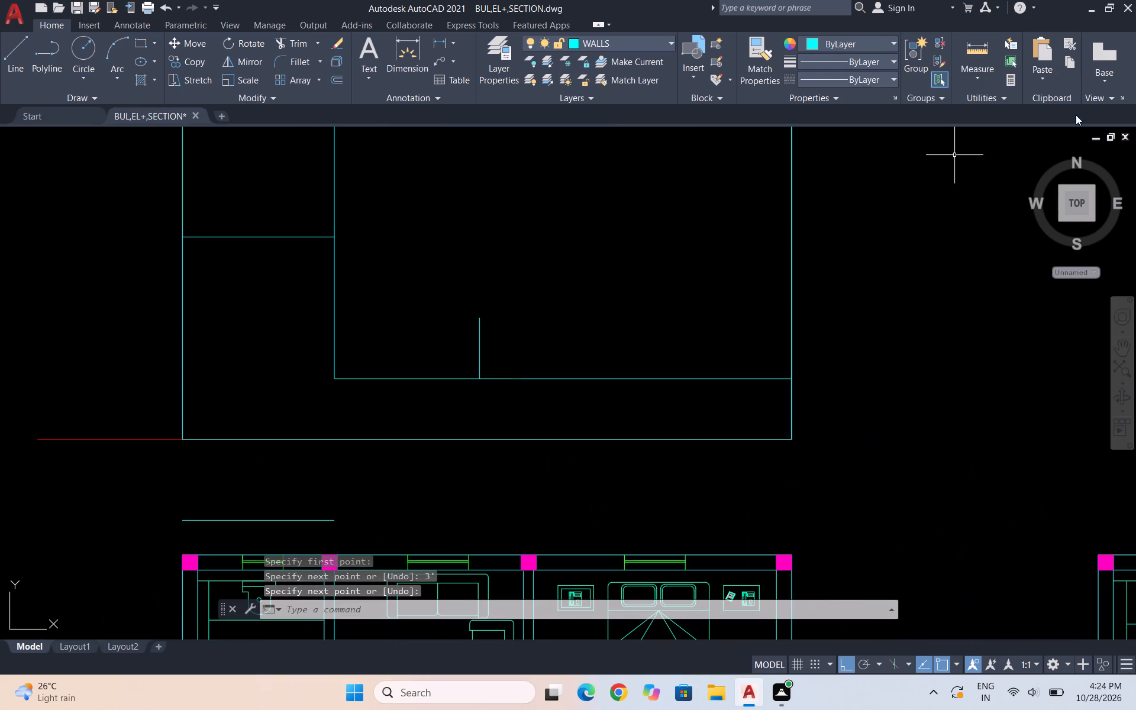
scroll(905, 285, down, 1)
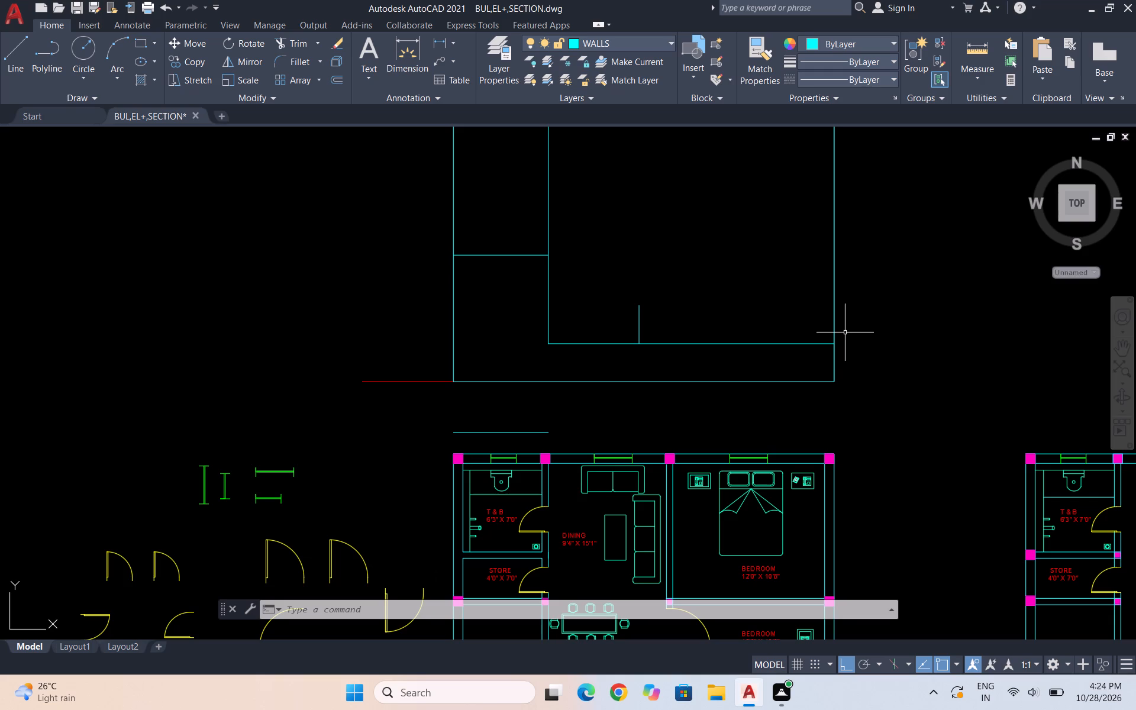
key(Escape)
scroll(653, 319, up, 2)
click(649, 320)
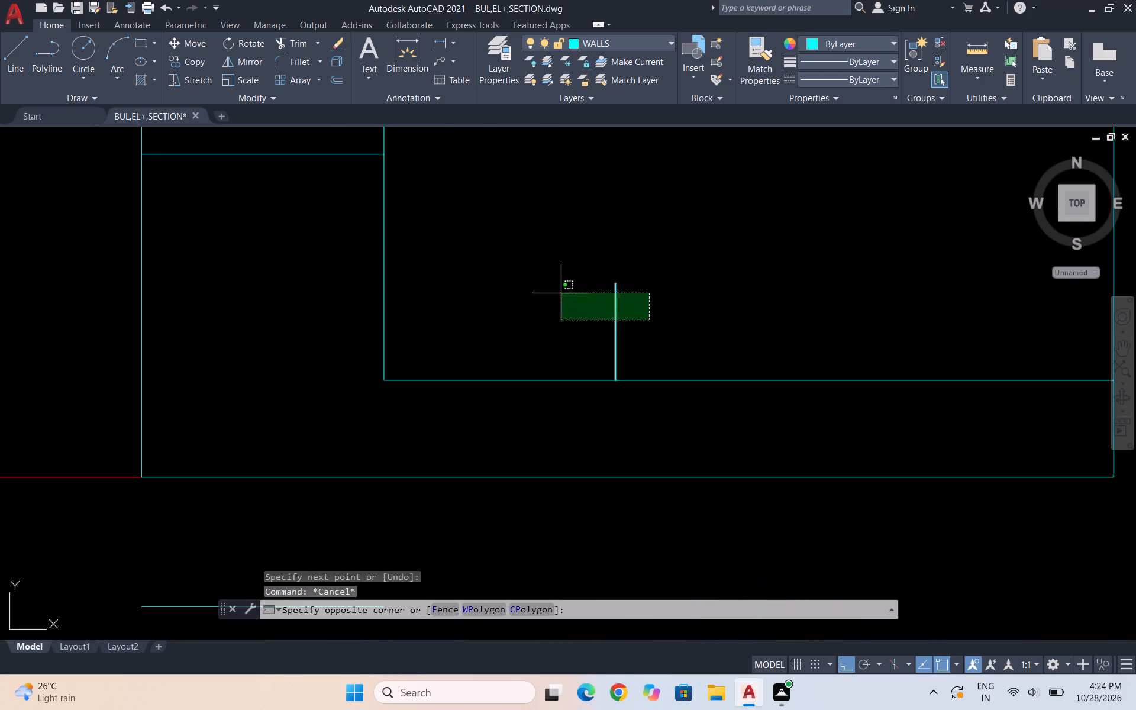
click(561, 293)
key(Delete)
key(Escape)
Draw a 10' vertical line upward from the elevation's raised horizontal line, above the dining room window's side in the plan.
key(l)
key(Return)
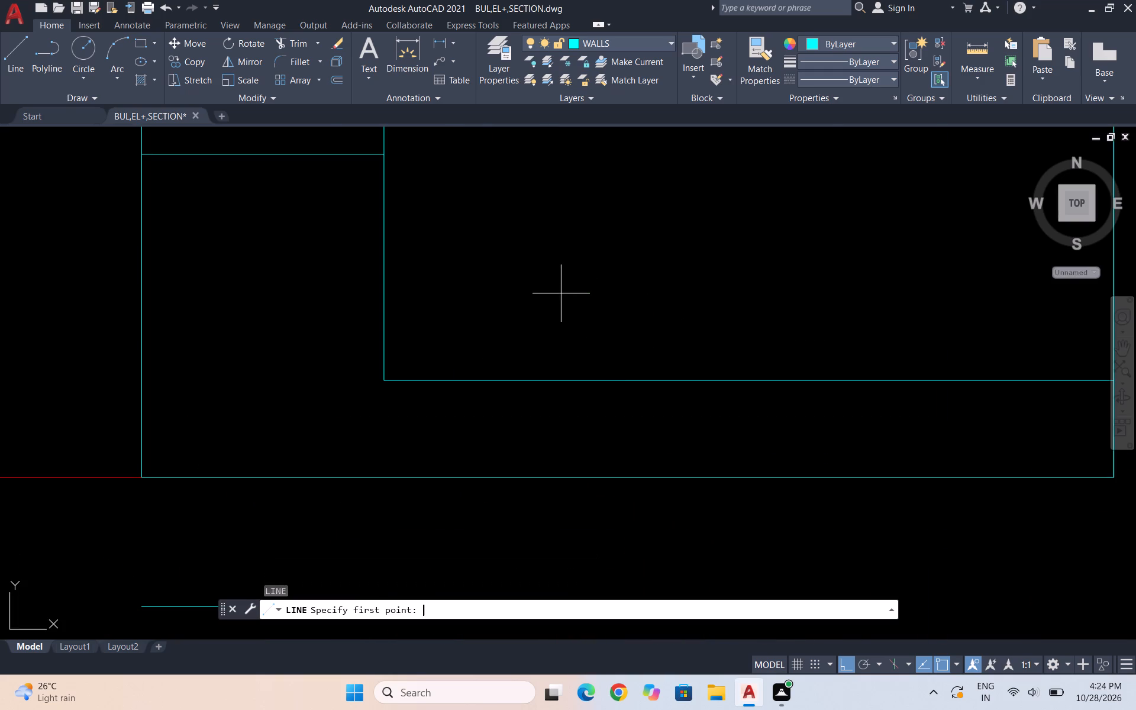
scroll(582, 372, down, 1)
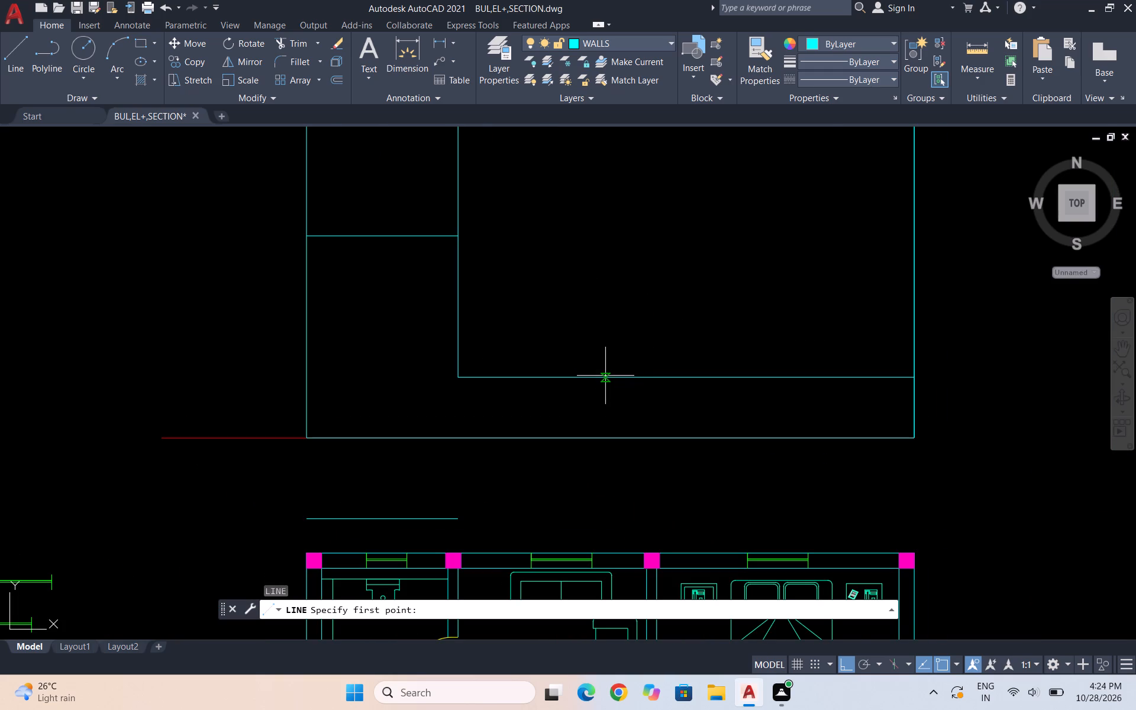
click(605, 382)
scroll(604, 353, down, 2)
scroll(610, 309, up, 2)
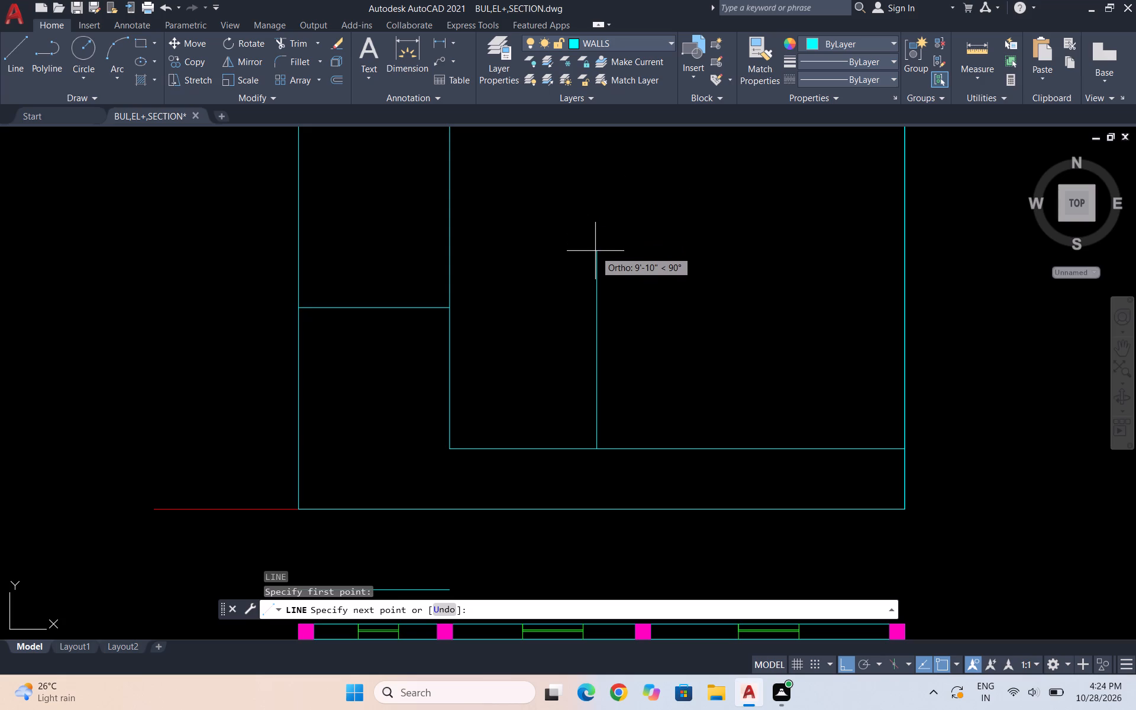
text(10')
key(Return)
key(Return)
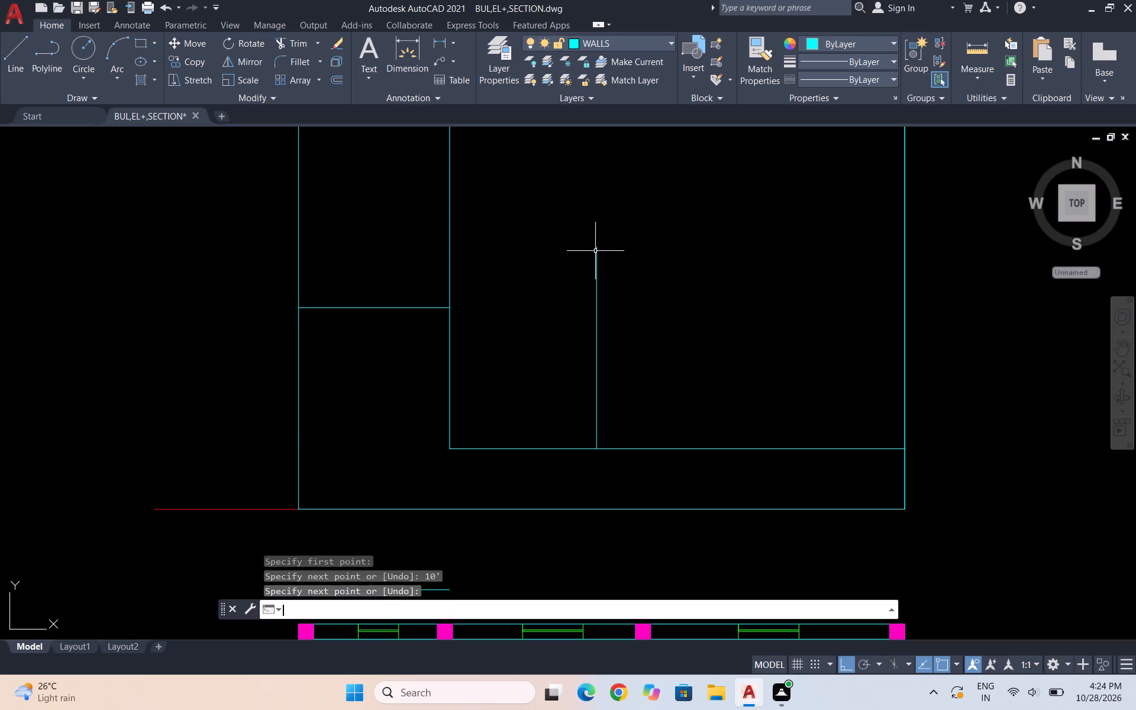
Copy the 10' vertical line about 5' horizontally to the right along the raised horizontal line.
click(640, 315)
click(555, 327)
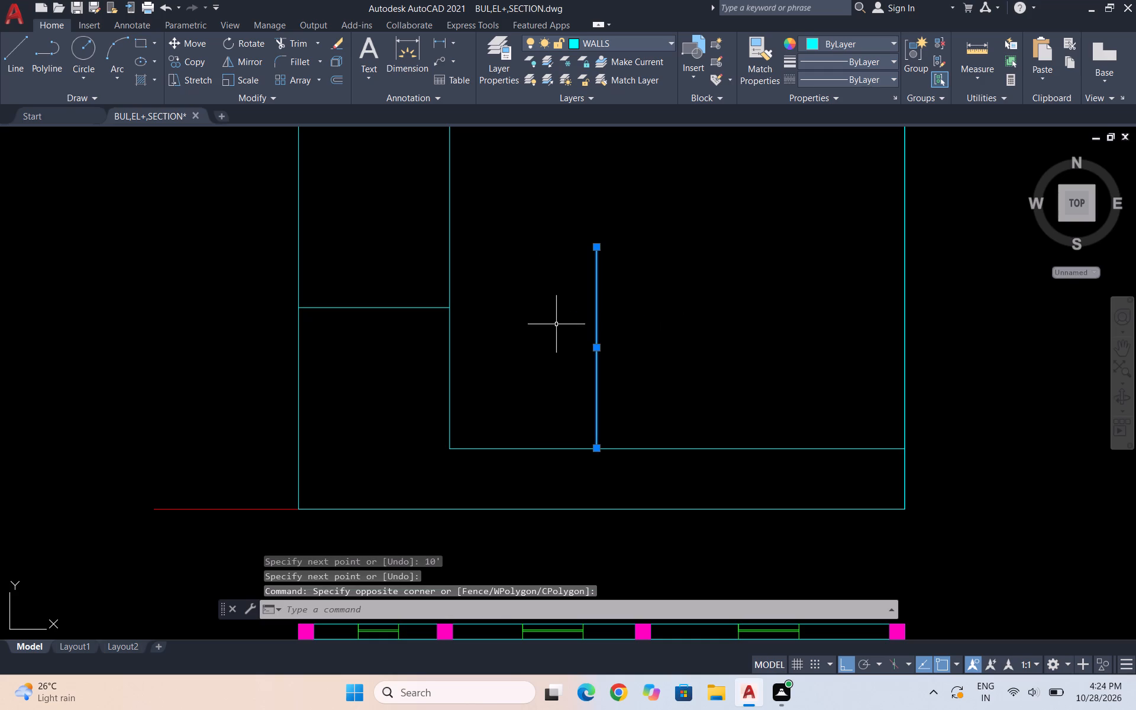
text(co)
key(Return)
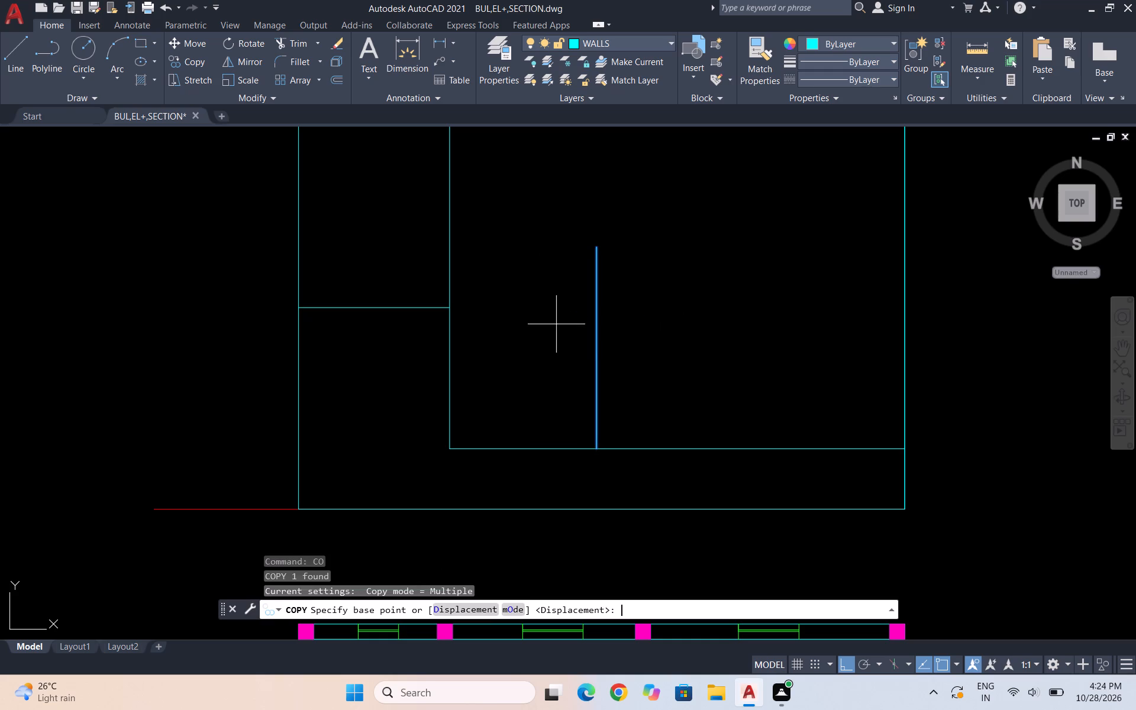
click(598, 349)
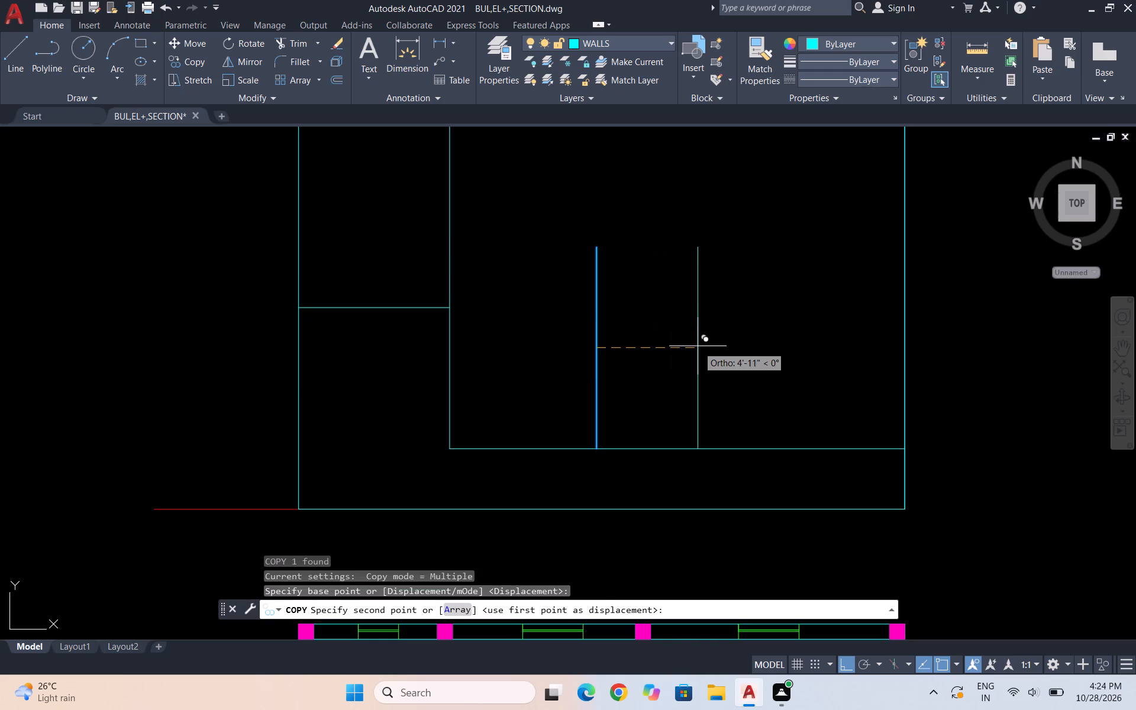
click(697, 347)
key(Escape)
Draw a horizontal line joining the upper ends of the two 10' verticals to close the door outline.
key(l)
key(Return)
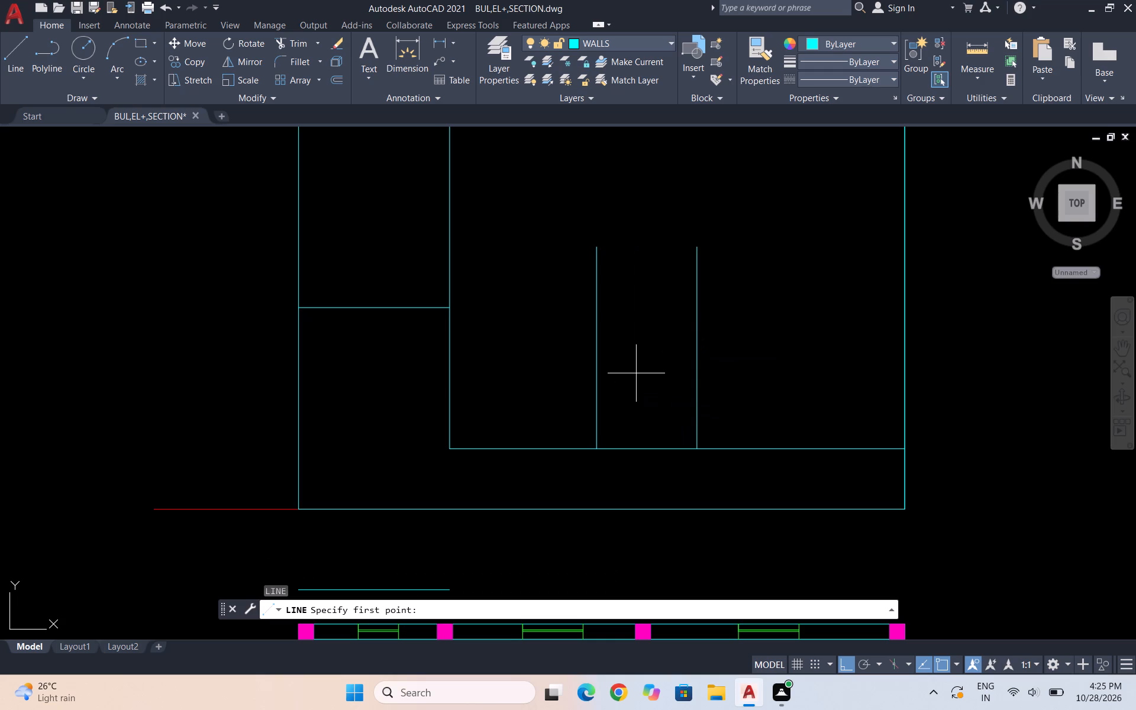
click(598, 244)
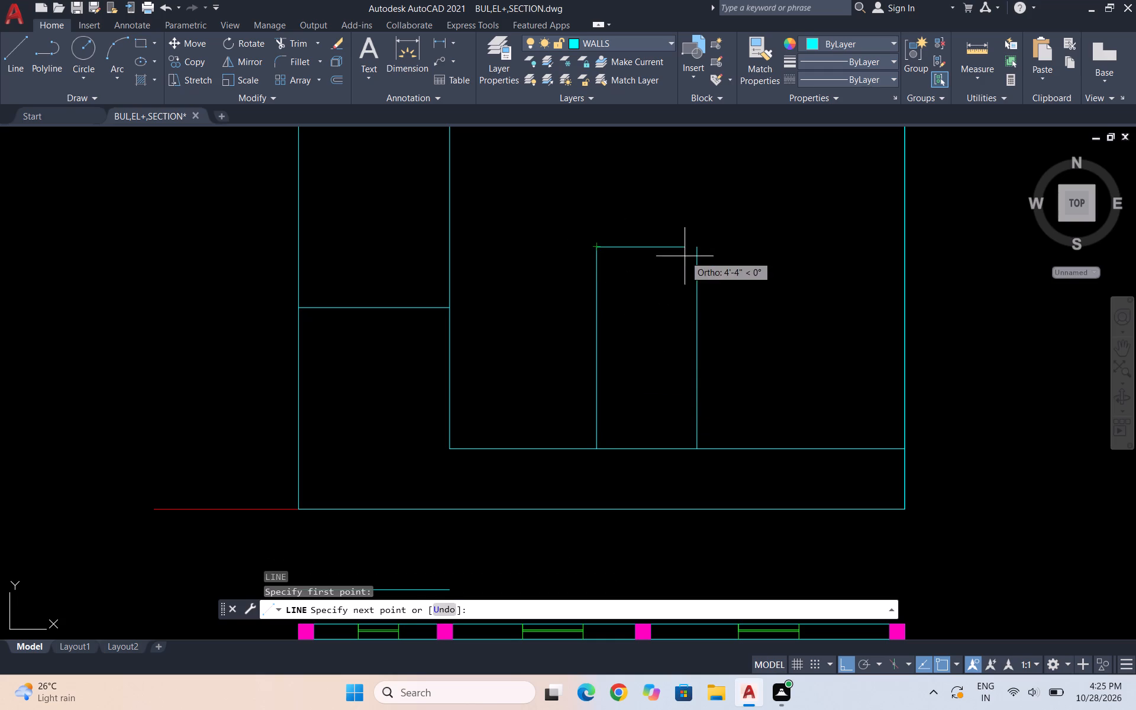
click(699, 250)
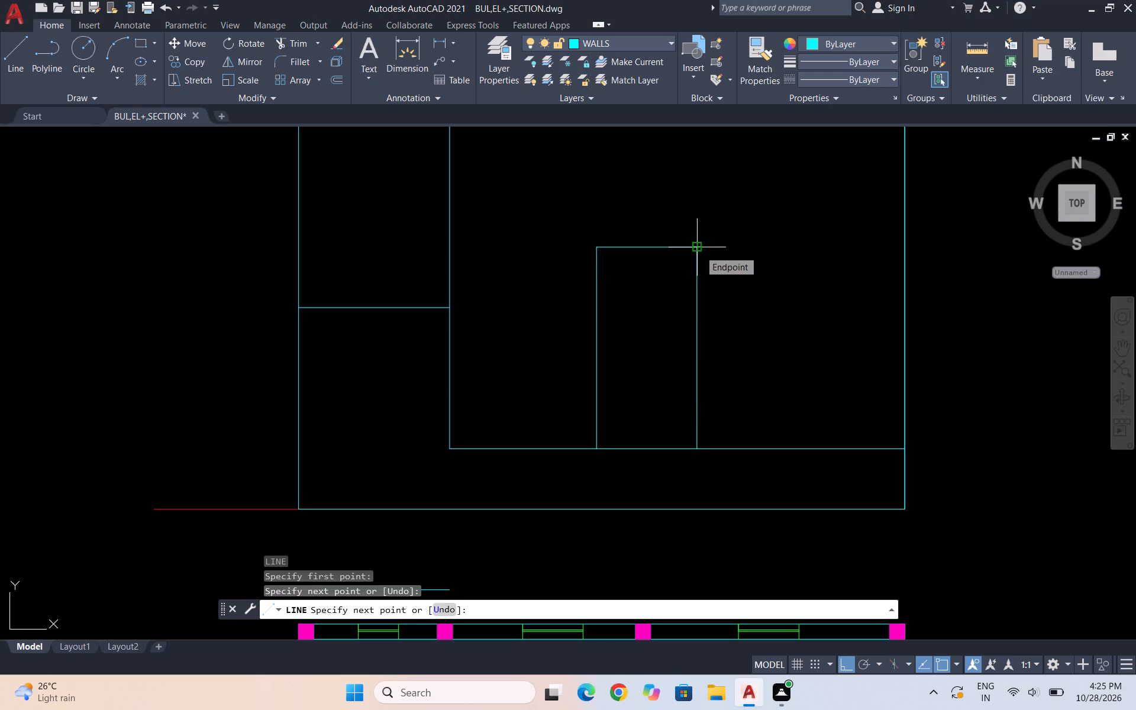
key(Escape)
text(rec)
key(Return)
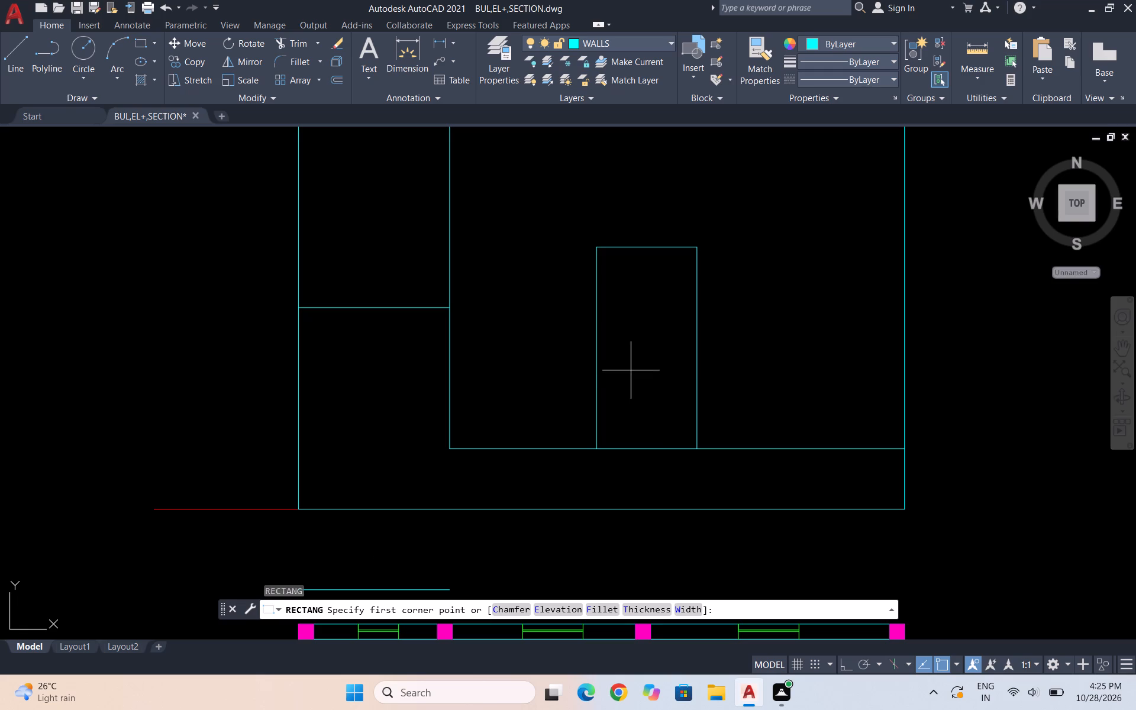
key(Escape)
Offset the door outline's top line and both side lines 2" inward to form the frame.
key(o)
key(Return)
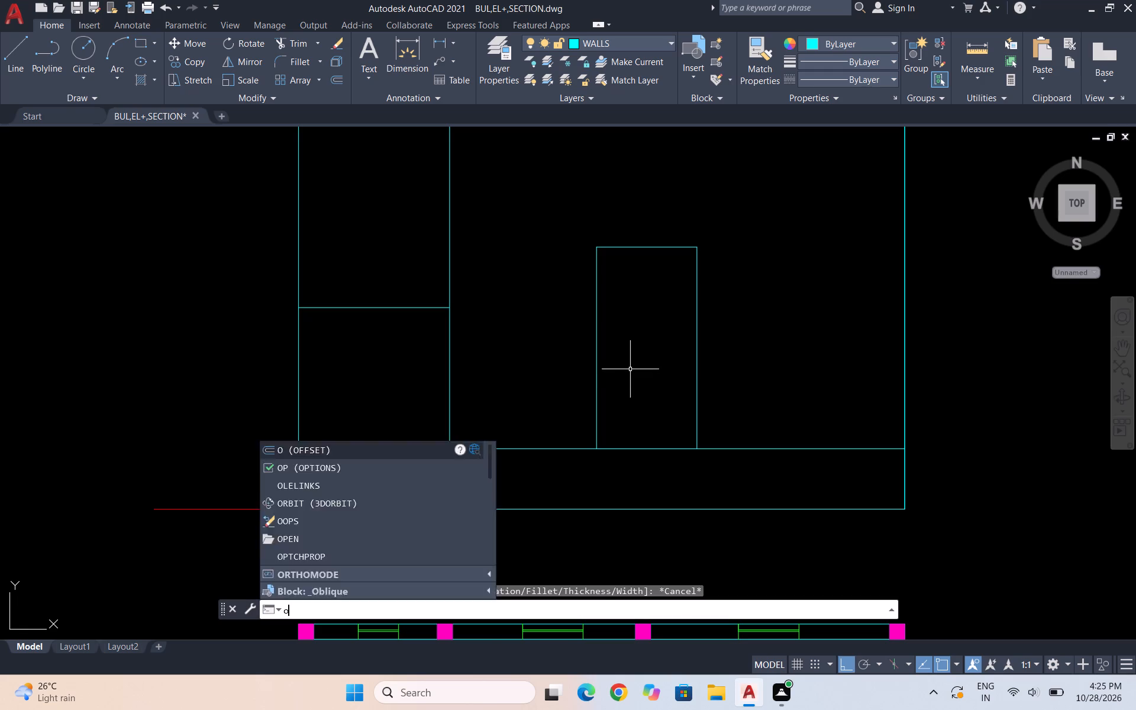
text(2")
key(Return)
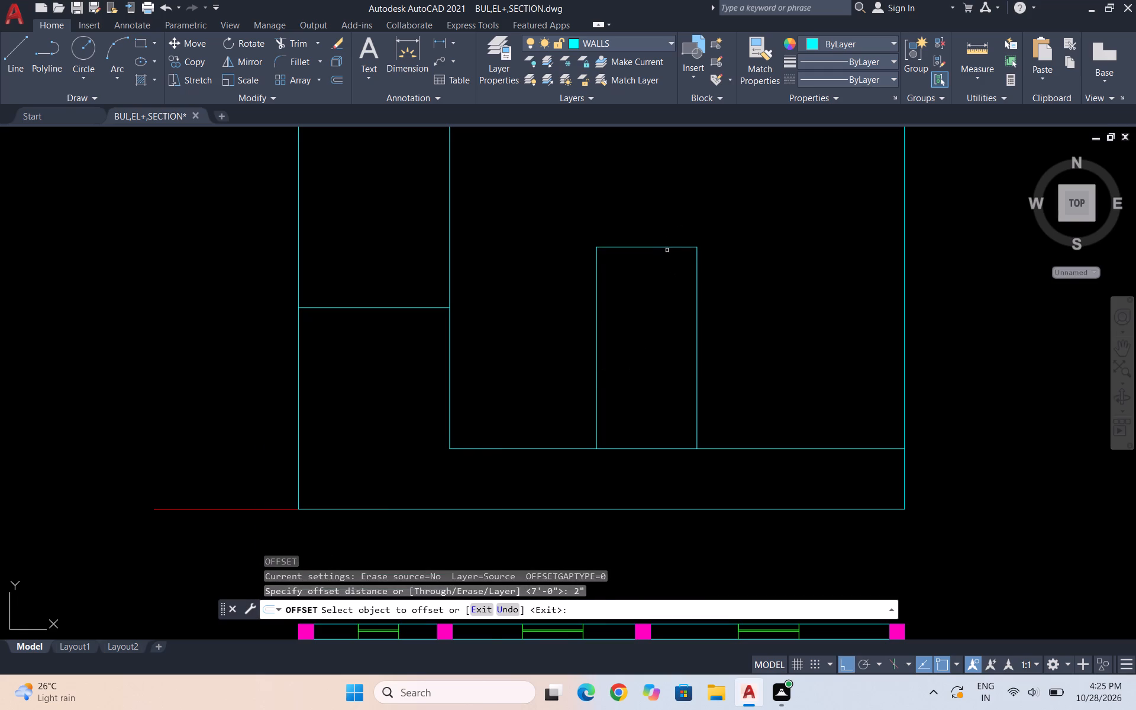
click(672, 247)
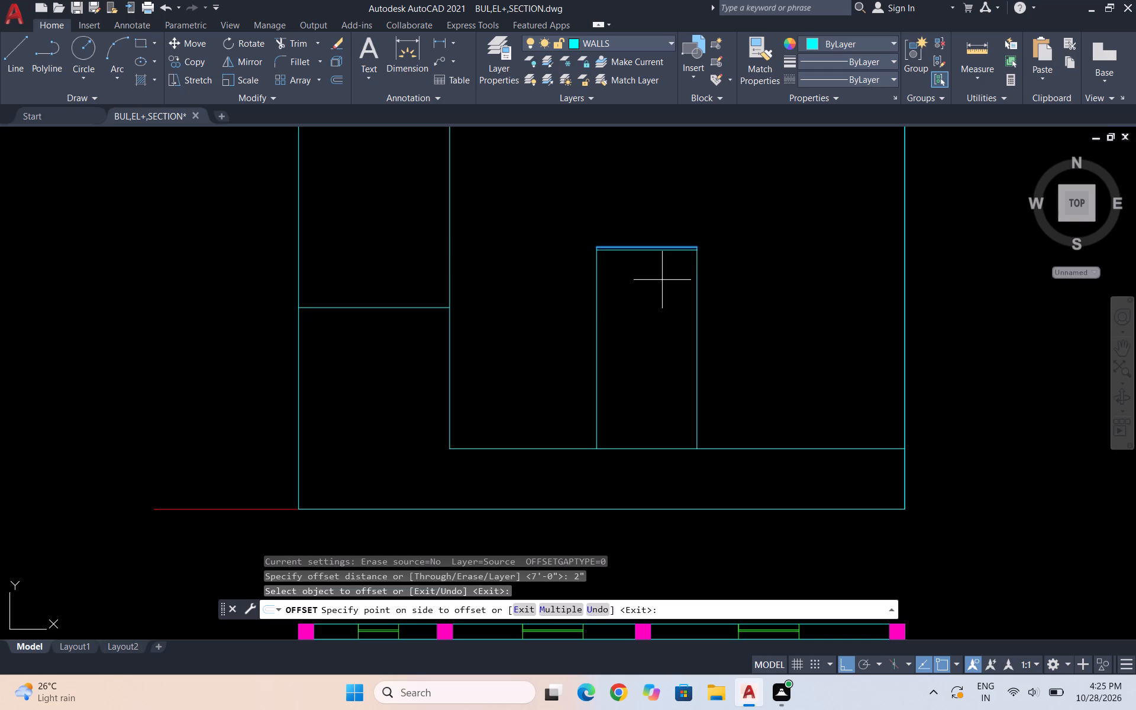
click(662, 280)
click(695, 276)
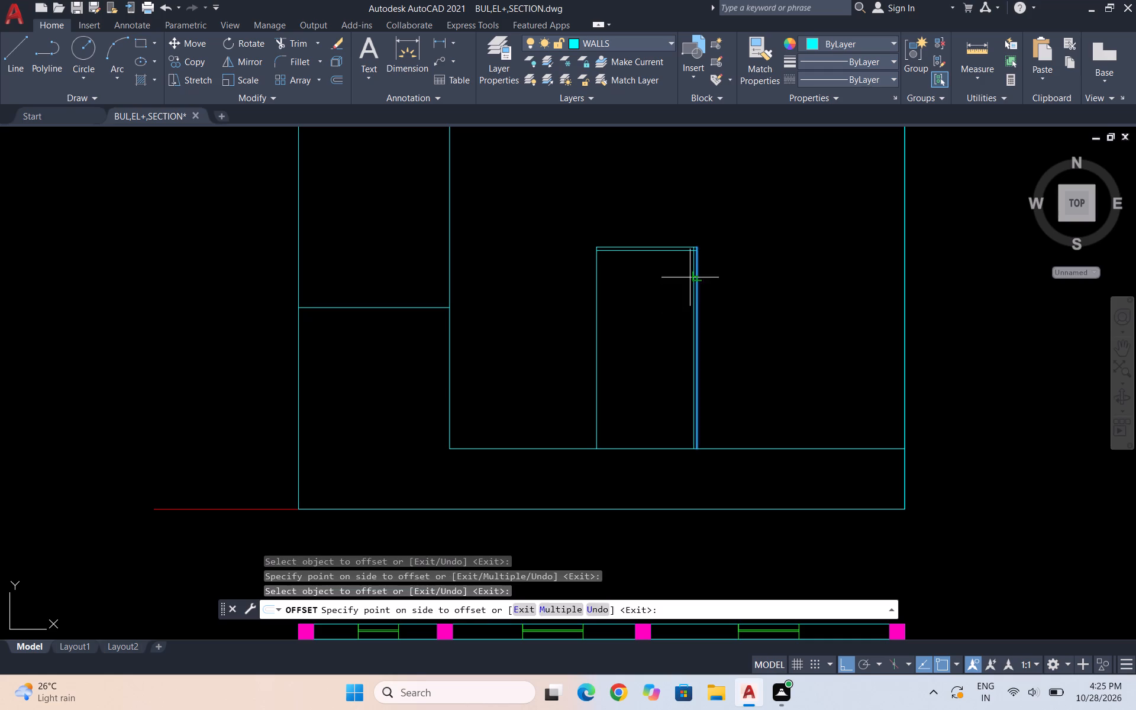
click(684, 279)
click(599, 302)
click(598, 293)
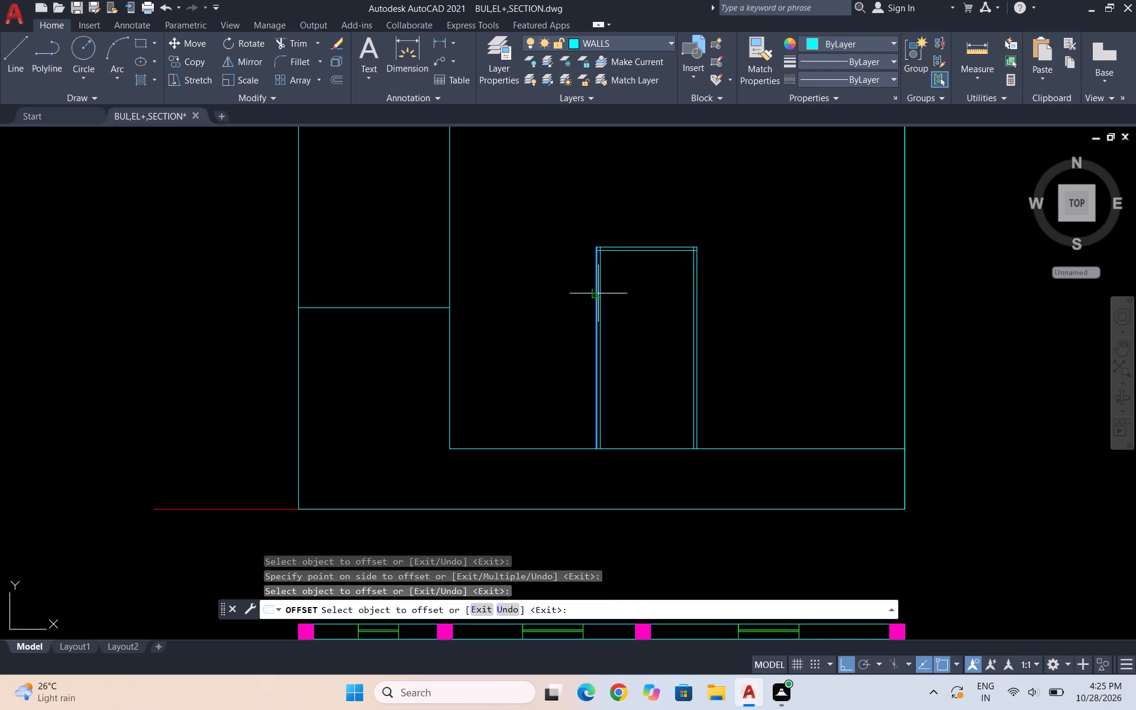
click(621, 292)
key(Escape)
key(Escape)
key(Escape)
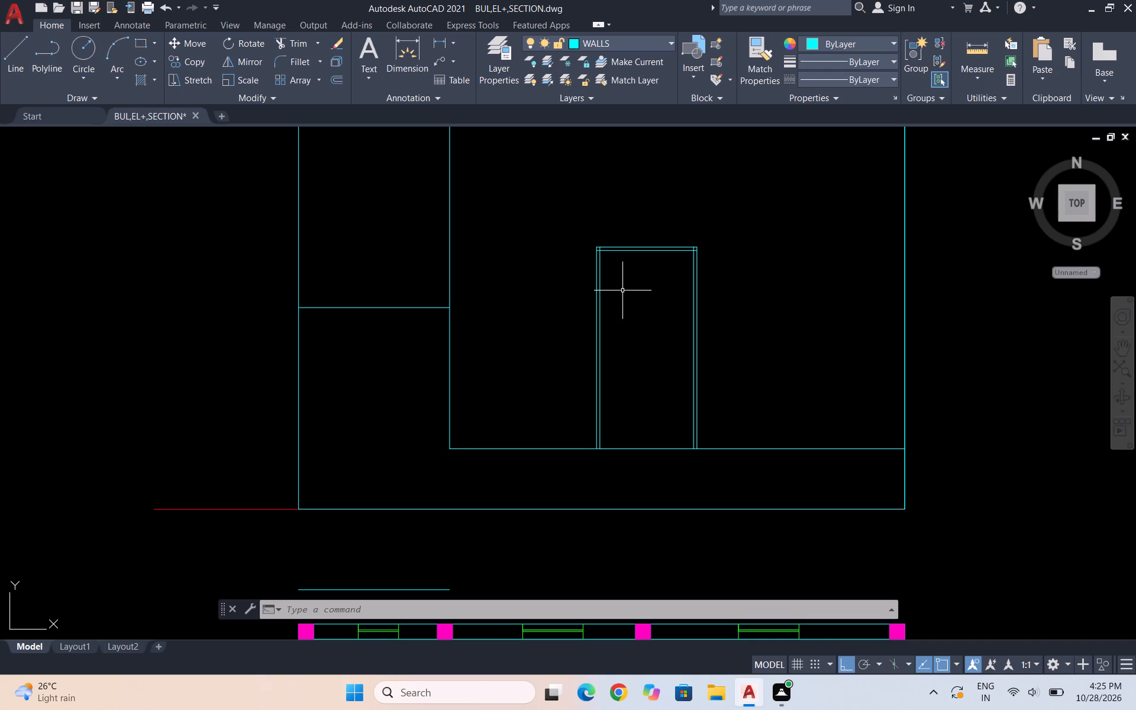
Draw two rectangular panels of matching width inside the door frame, a shorter one above a taller one, leaving a narrow gap between them.
scroll(615, 362, down, 1)
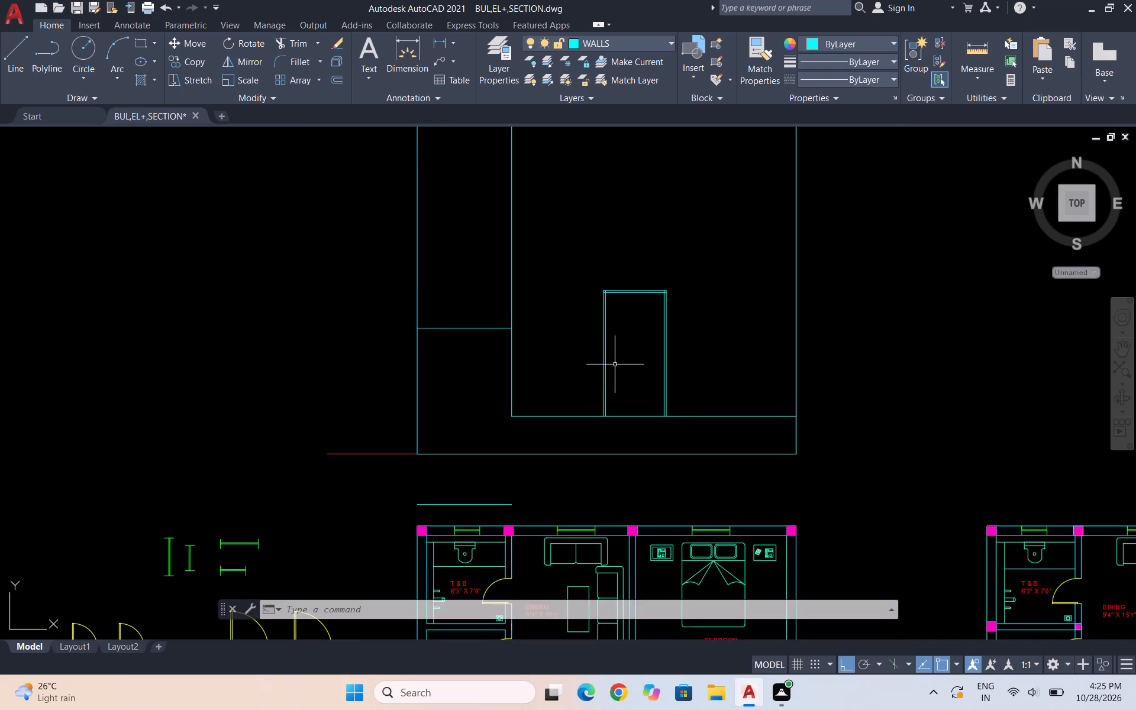
key(Escape)
key(Escape)
text(rec)
key(Return)
scroll(638, 345, up, 1)
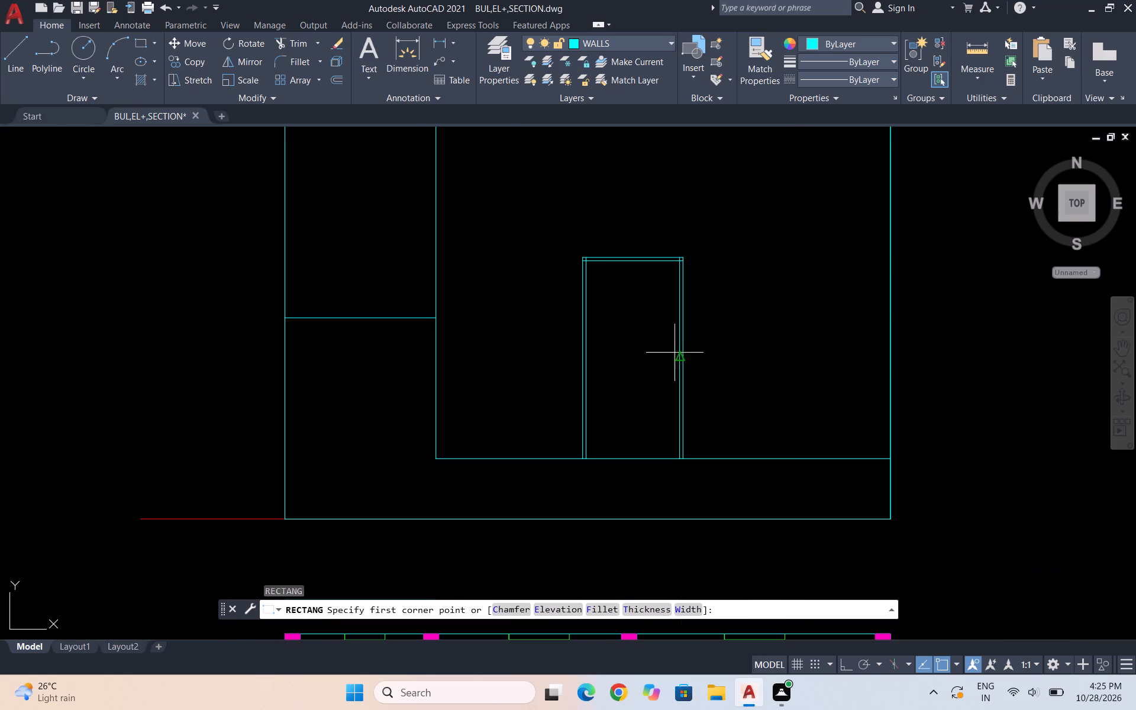
scroll(666, 340, up, 1)
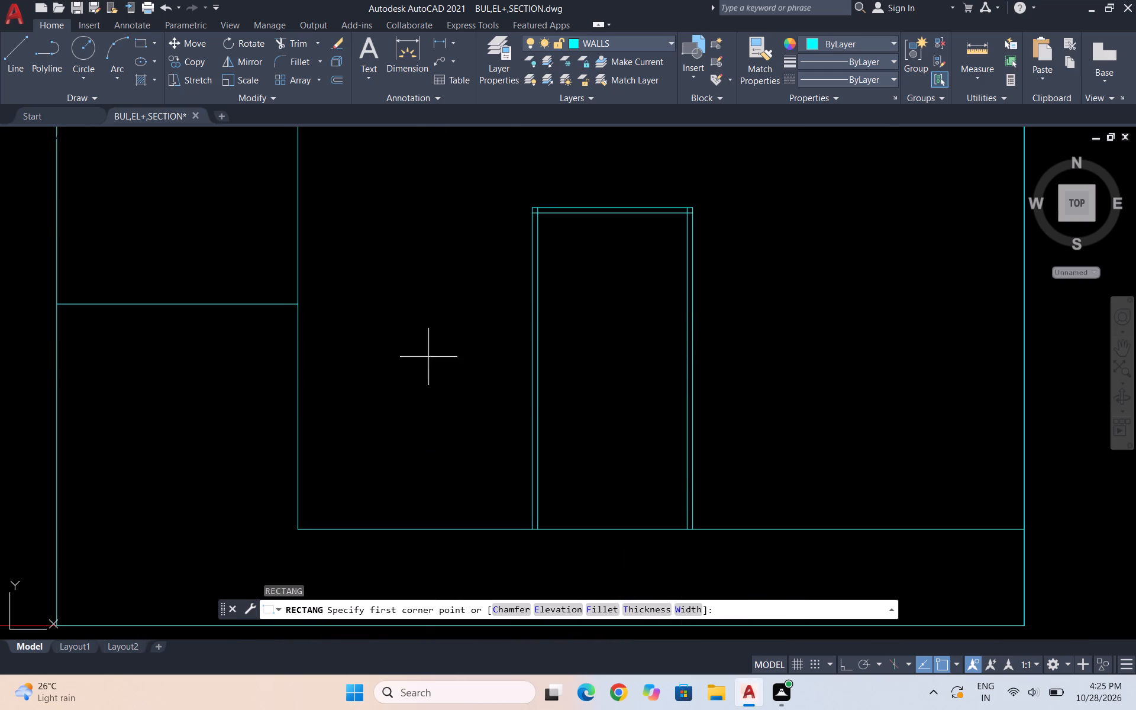
click(674, 324)
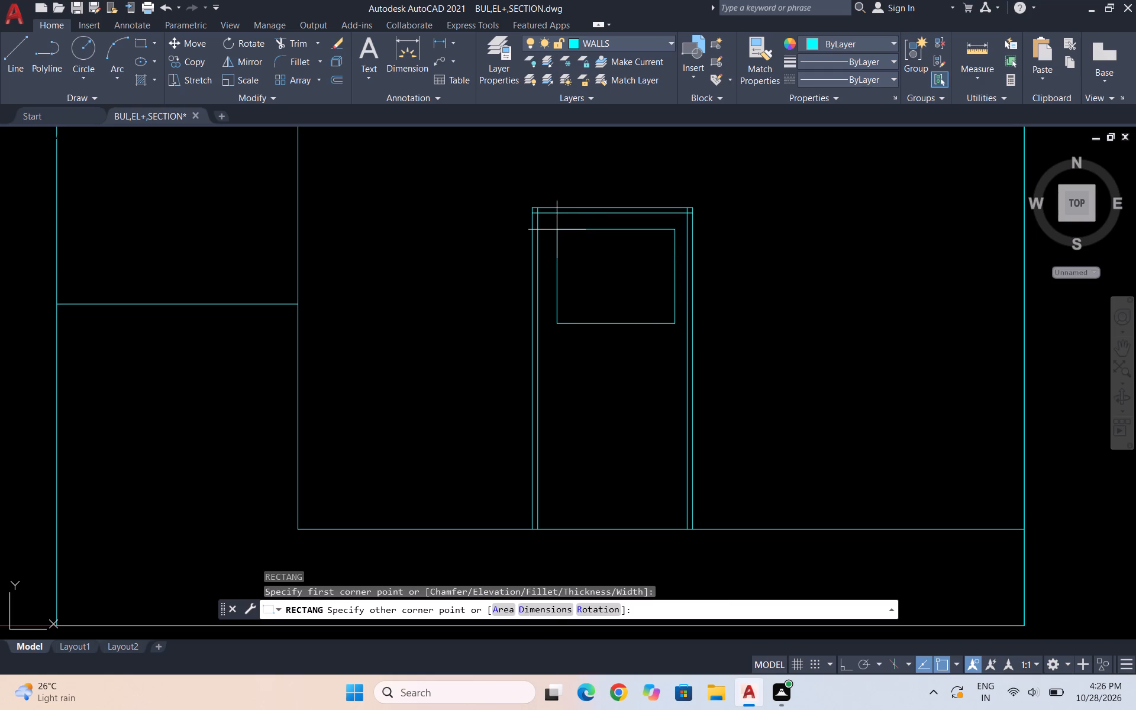
click(551, 228)
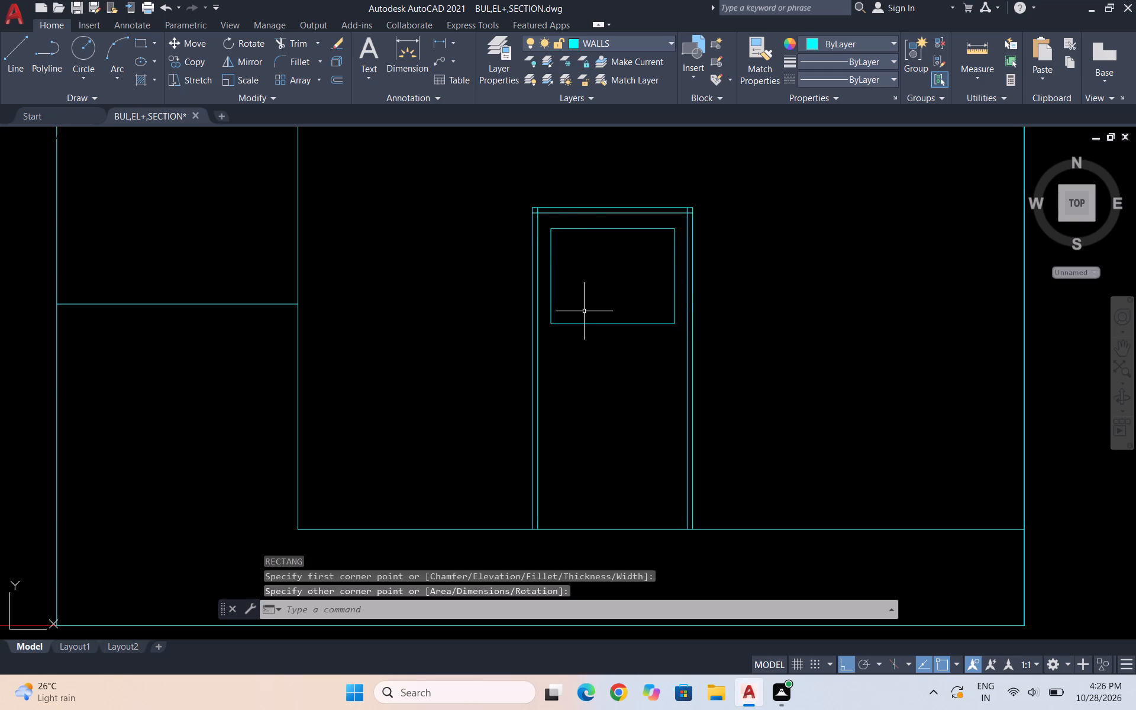
key(space)
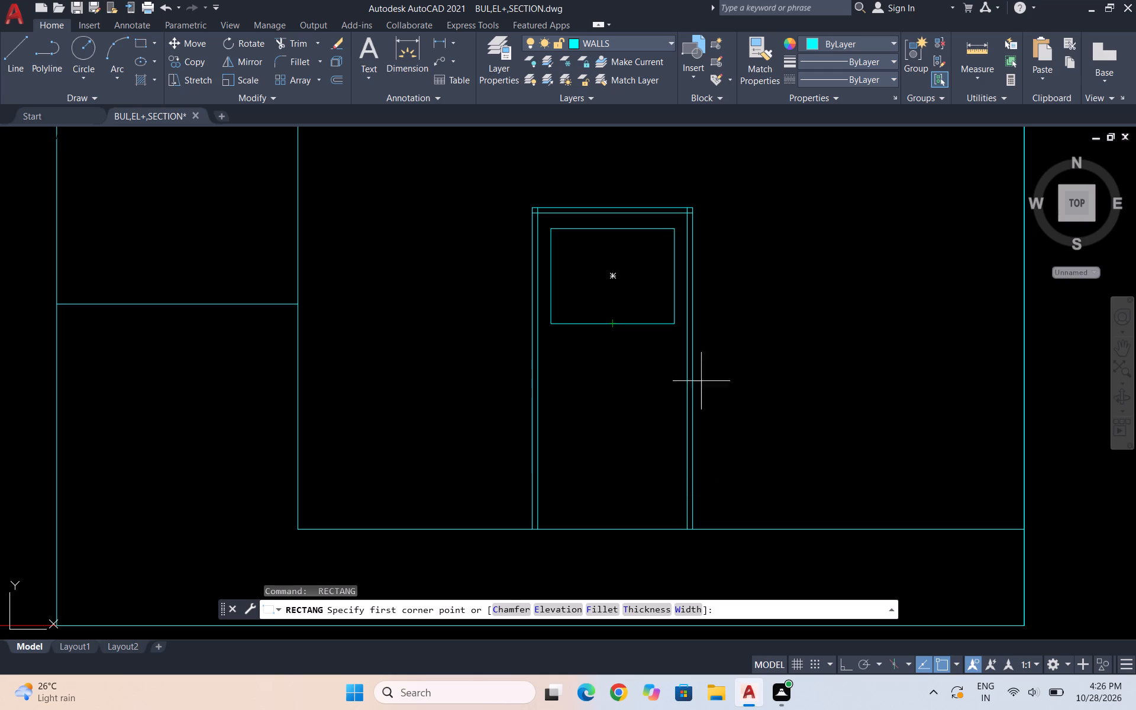
click(672, 338)
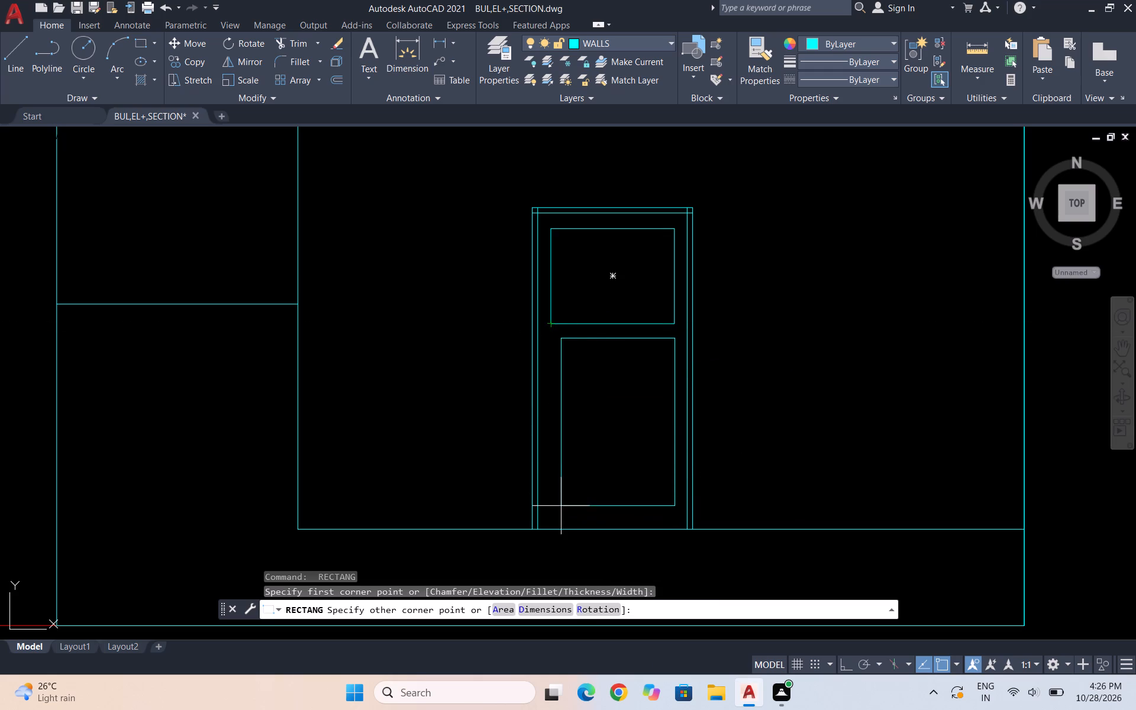
click(553, 509)
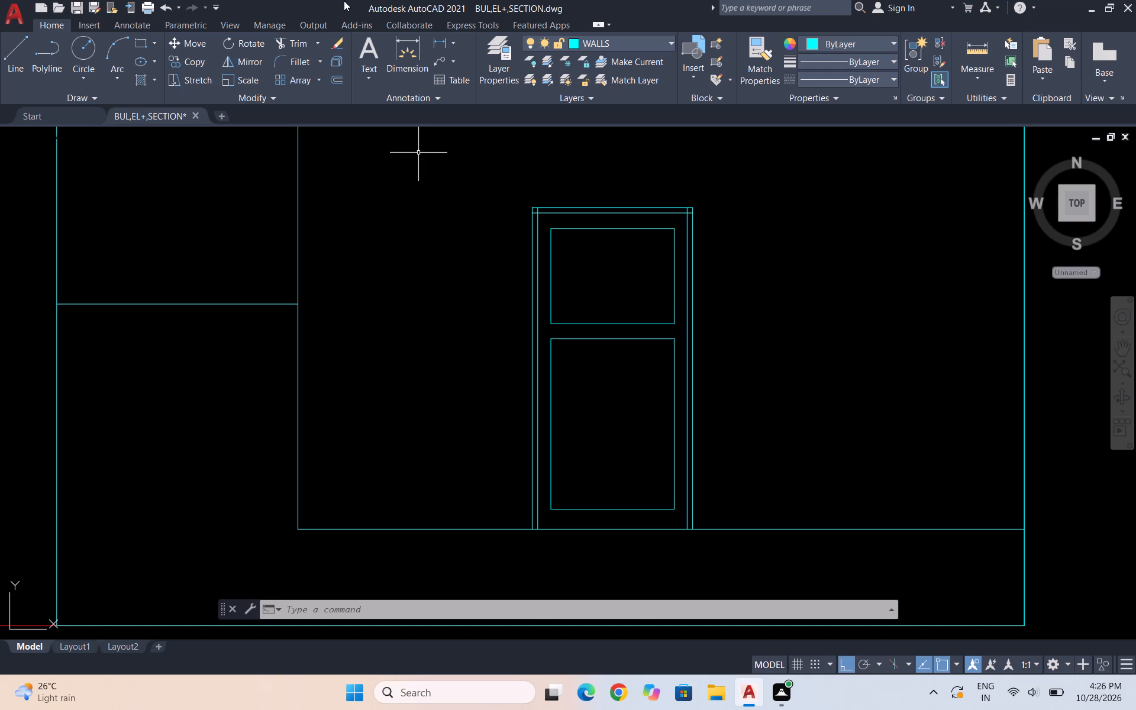
Trim the overlapping ends of the inner frame lines at both upper corners of the door.
scroll(348, 183, down, 1)
scroll(544, 192, up, 2)
key(Escape)
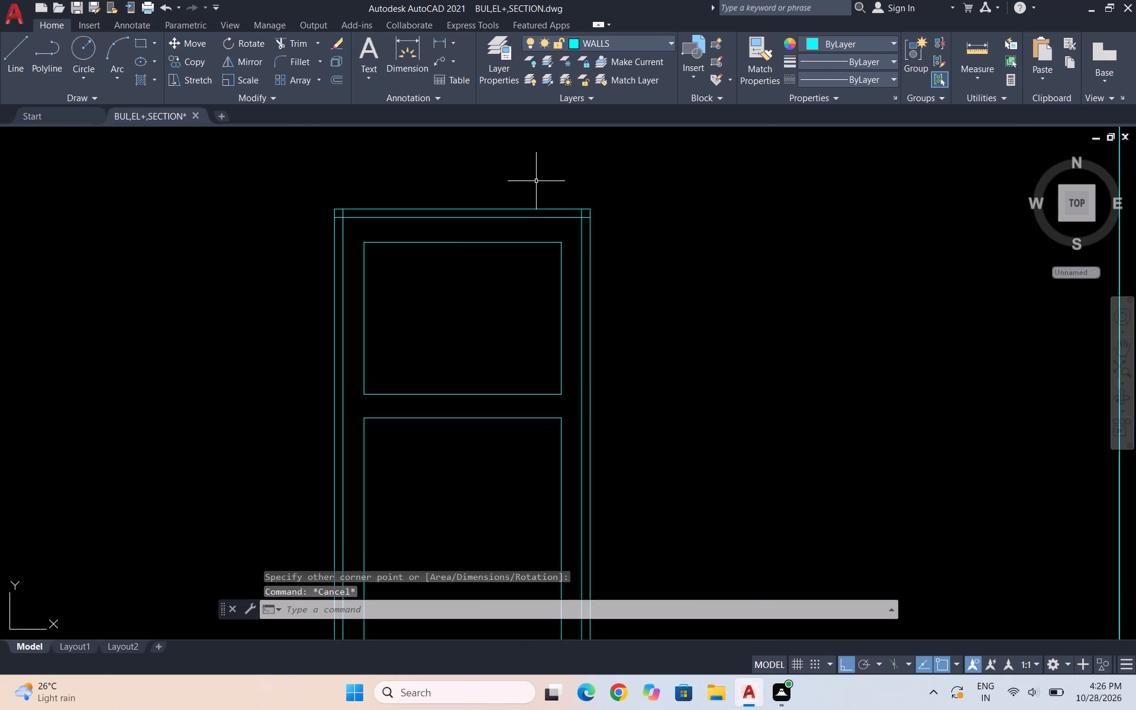
text(tr)
key(Return)
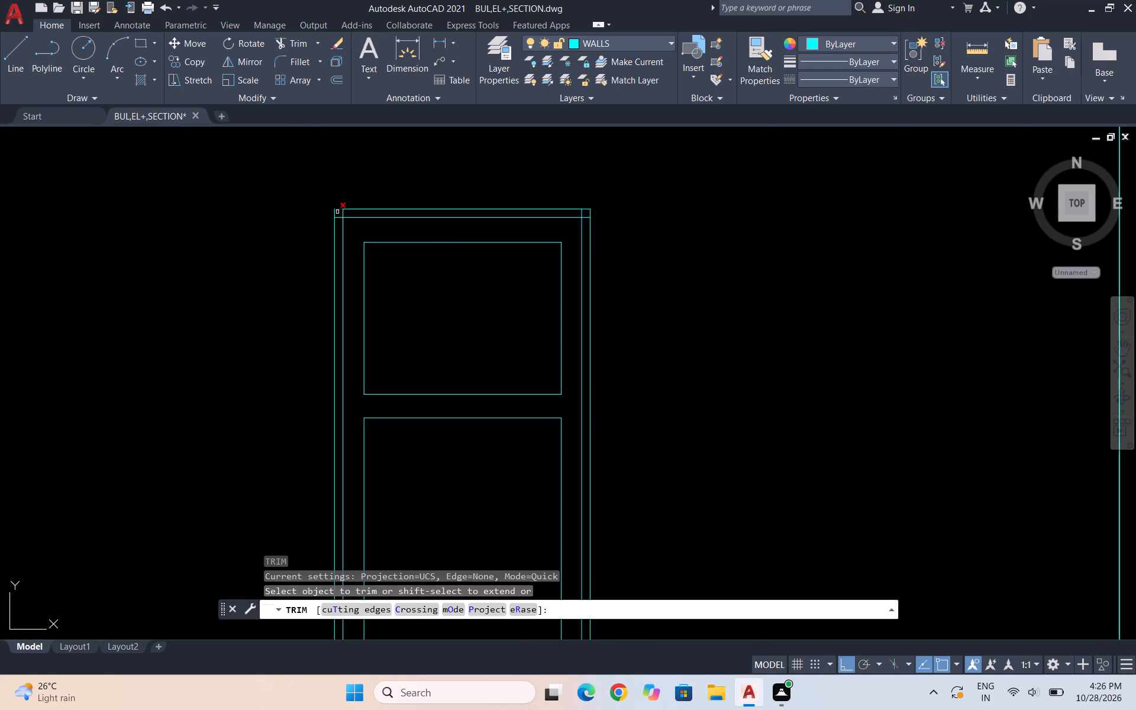
scroll(334, 212, up, 3)
click(351, 210)
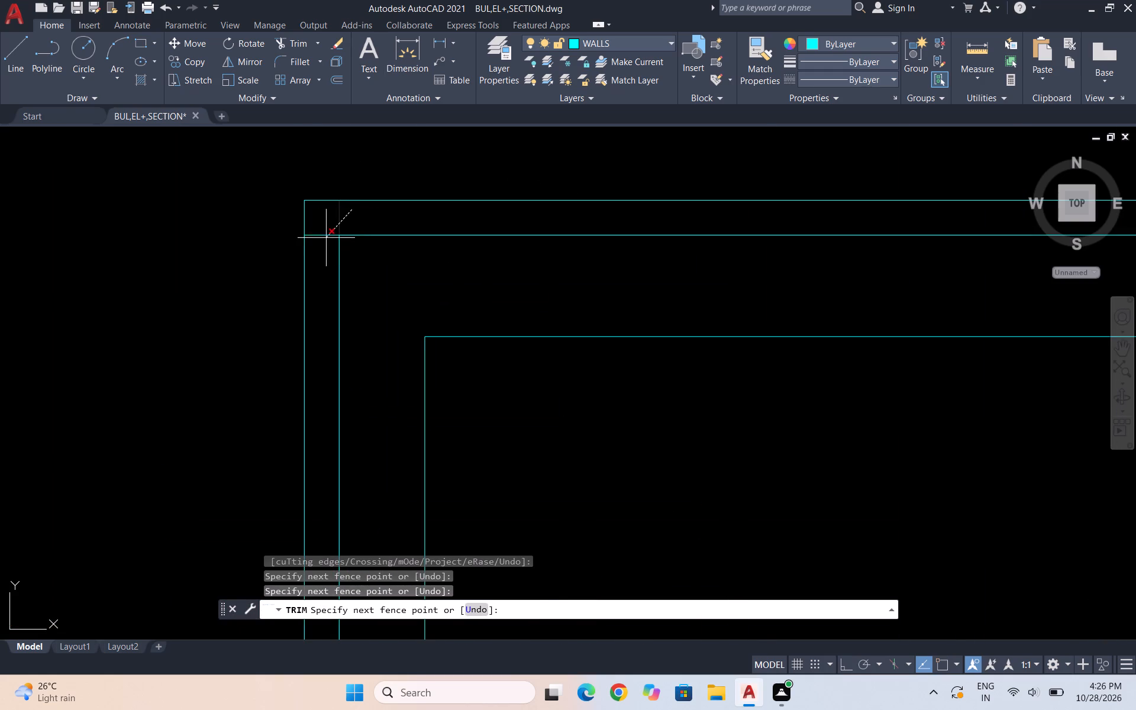
click(326, 238)
scroll(330, 218, down, 2)
scroll(750, 227, up, 1)
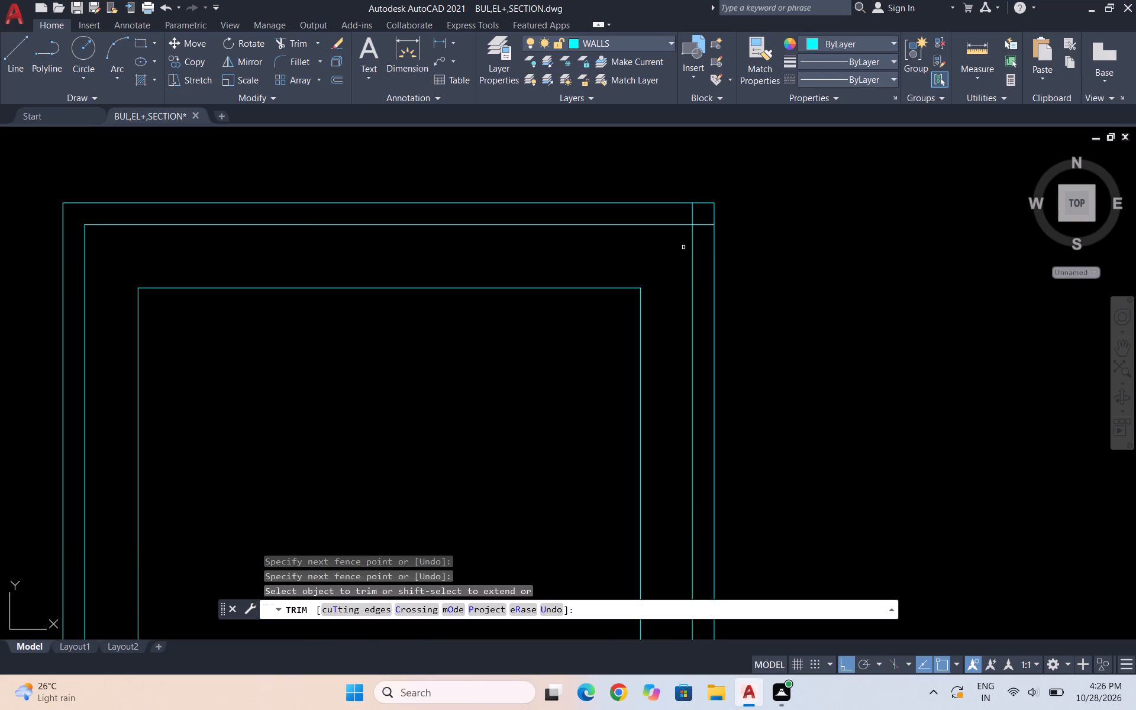
scroll(711, 223, up, 2)
drag(651, 206, 656, 212)
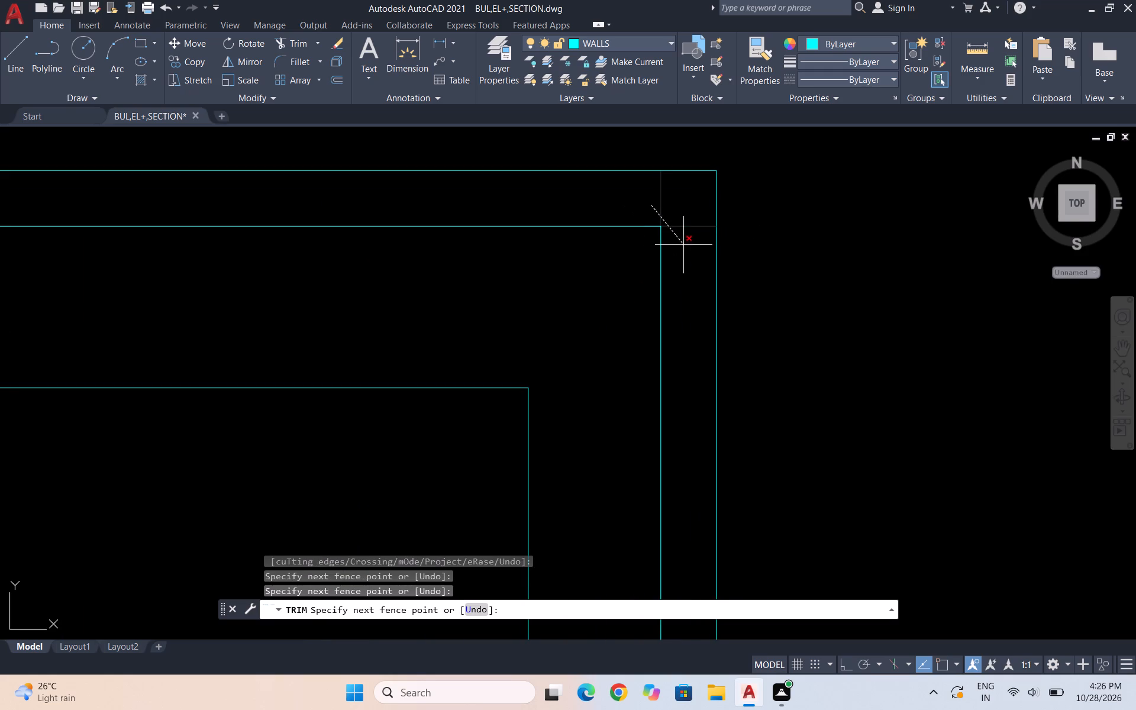
click(684, 244)
scroll(750, 122, down, 3)
scroll(807, 260, down, 5)
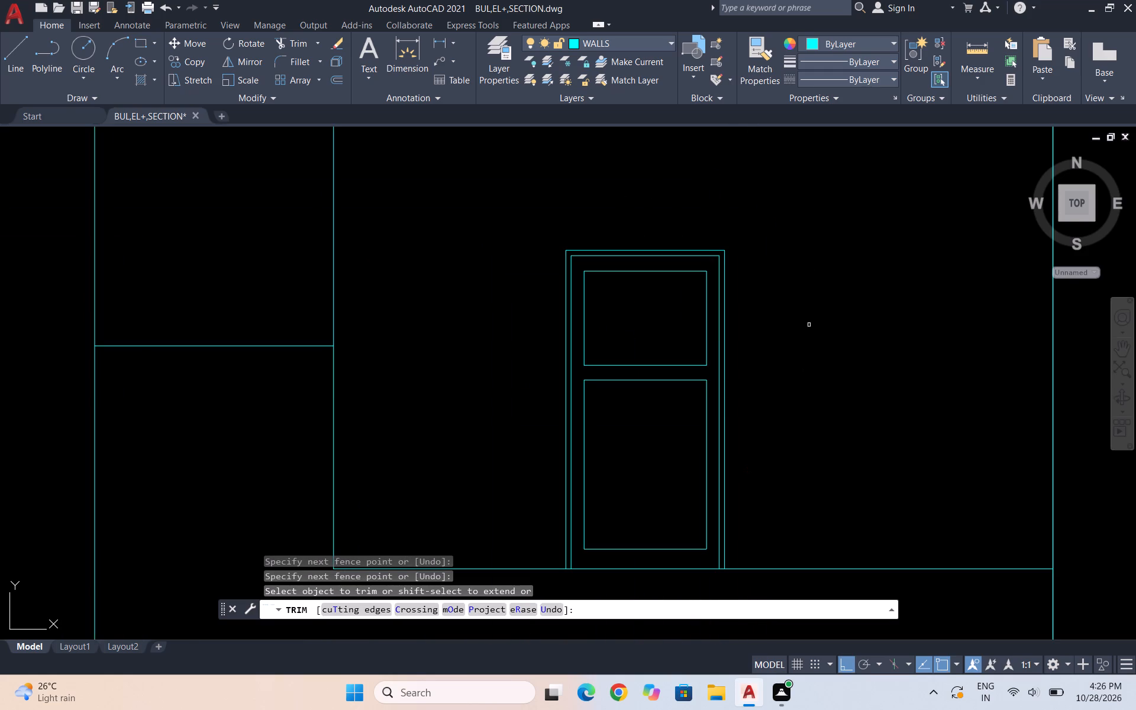
key(Escape)
key(Escape)
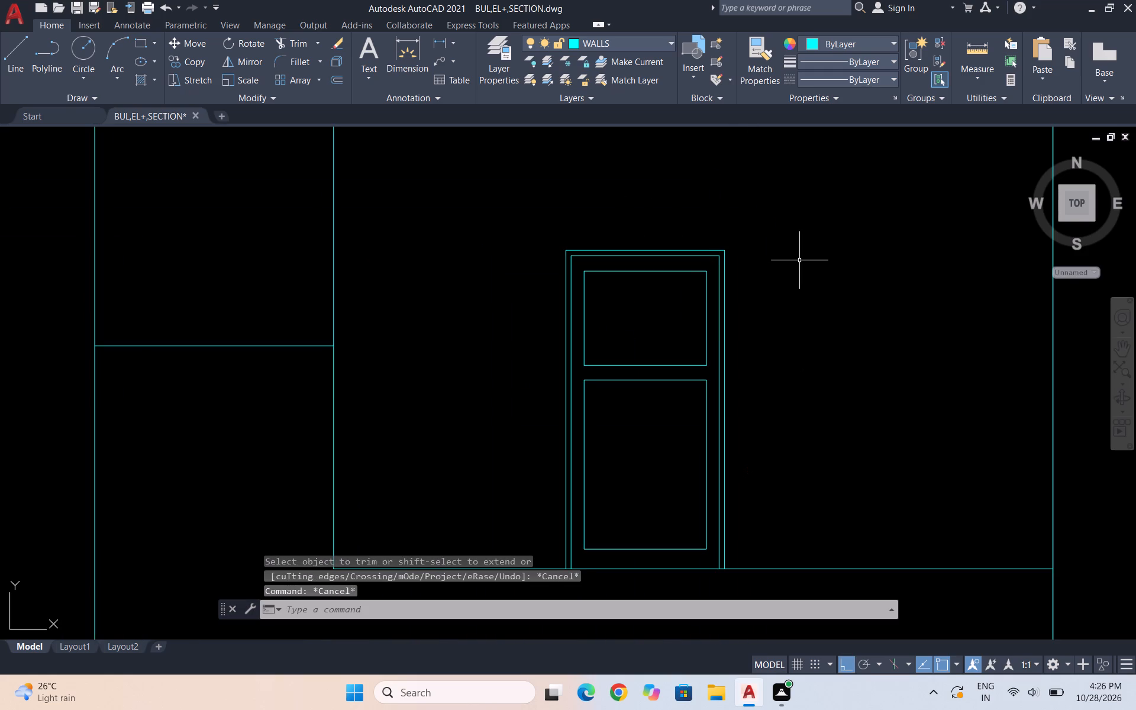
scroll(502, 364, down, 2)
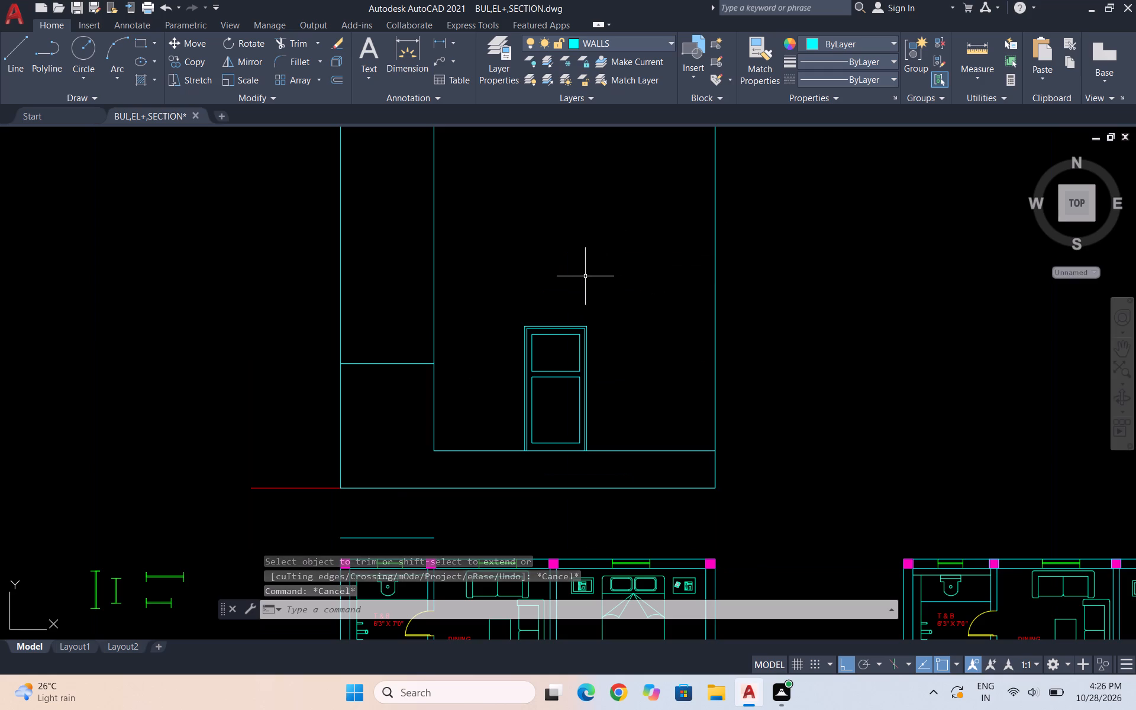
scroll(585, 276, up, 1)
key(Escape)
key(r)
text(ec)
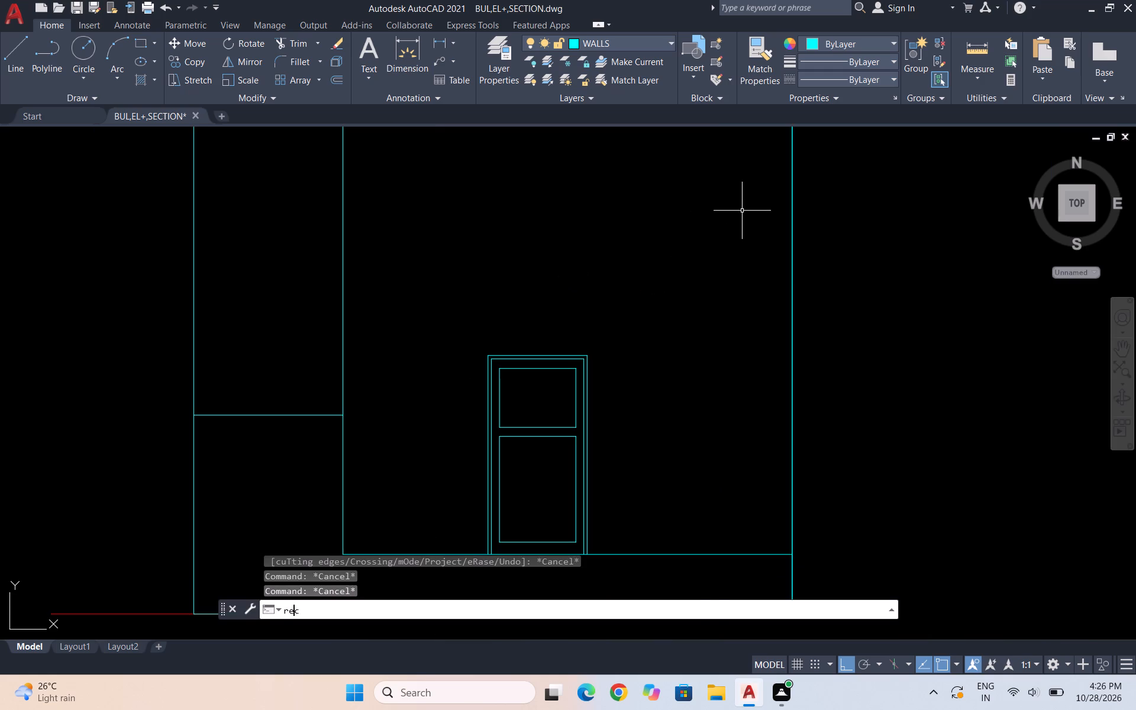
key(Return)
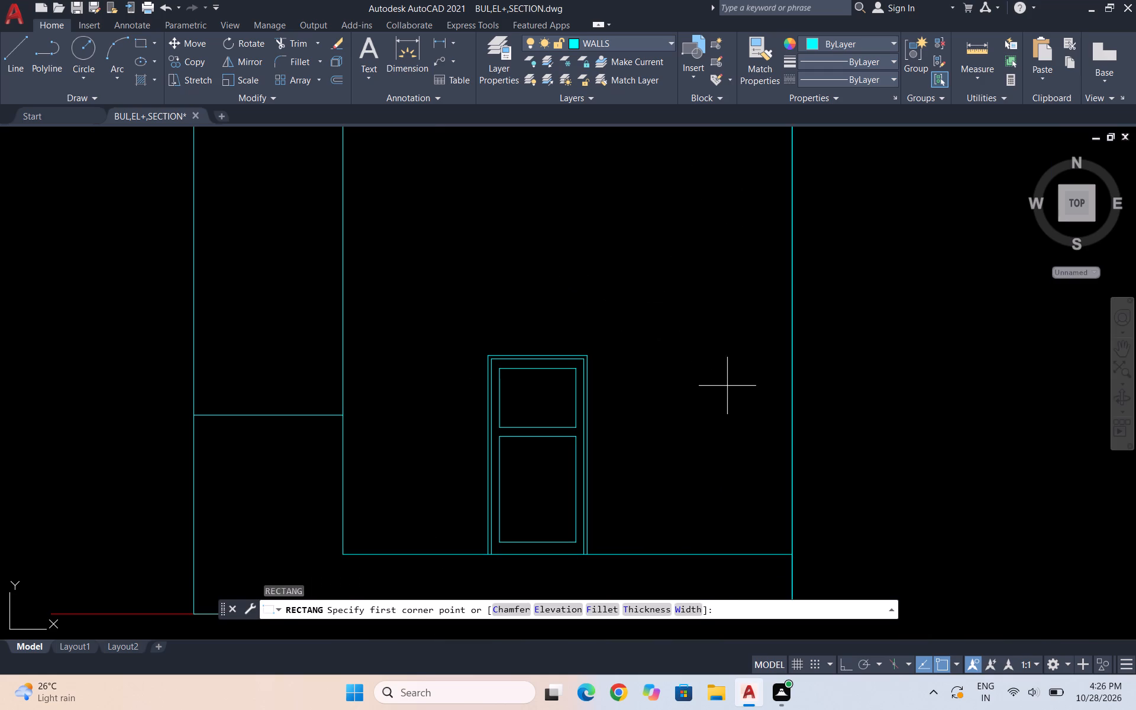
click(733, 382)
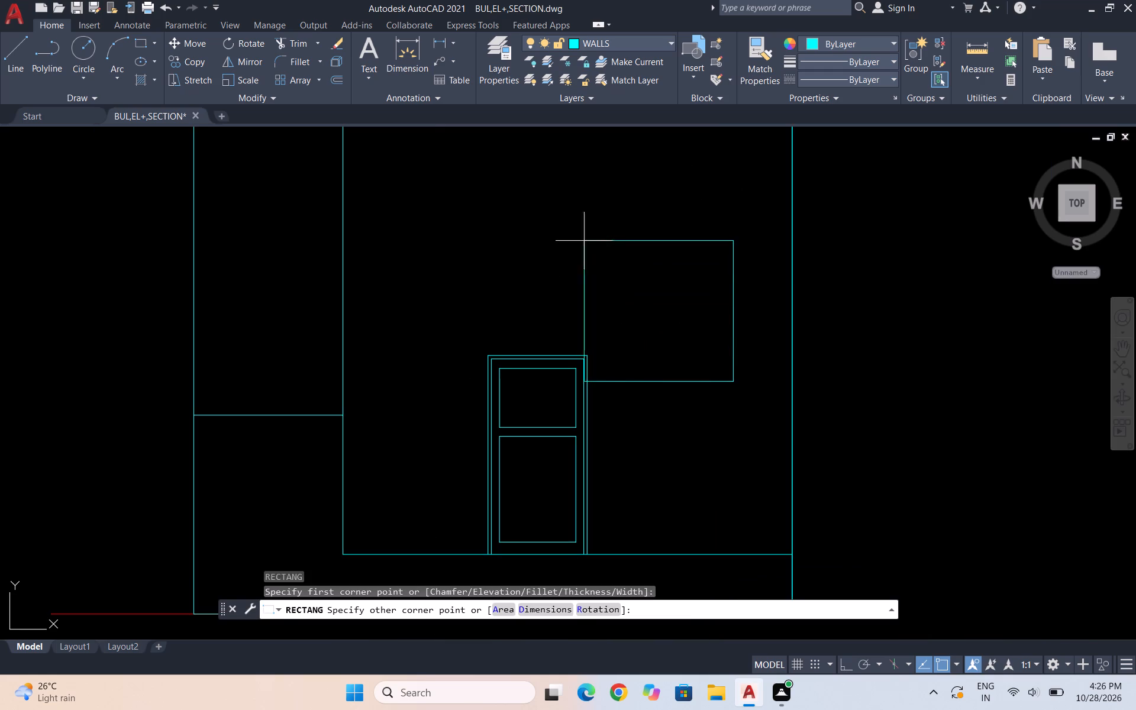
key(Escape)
Draw a wide rectangle for a window above and to the right of the door, between the door and the right wall line.
key(space)
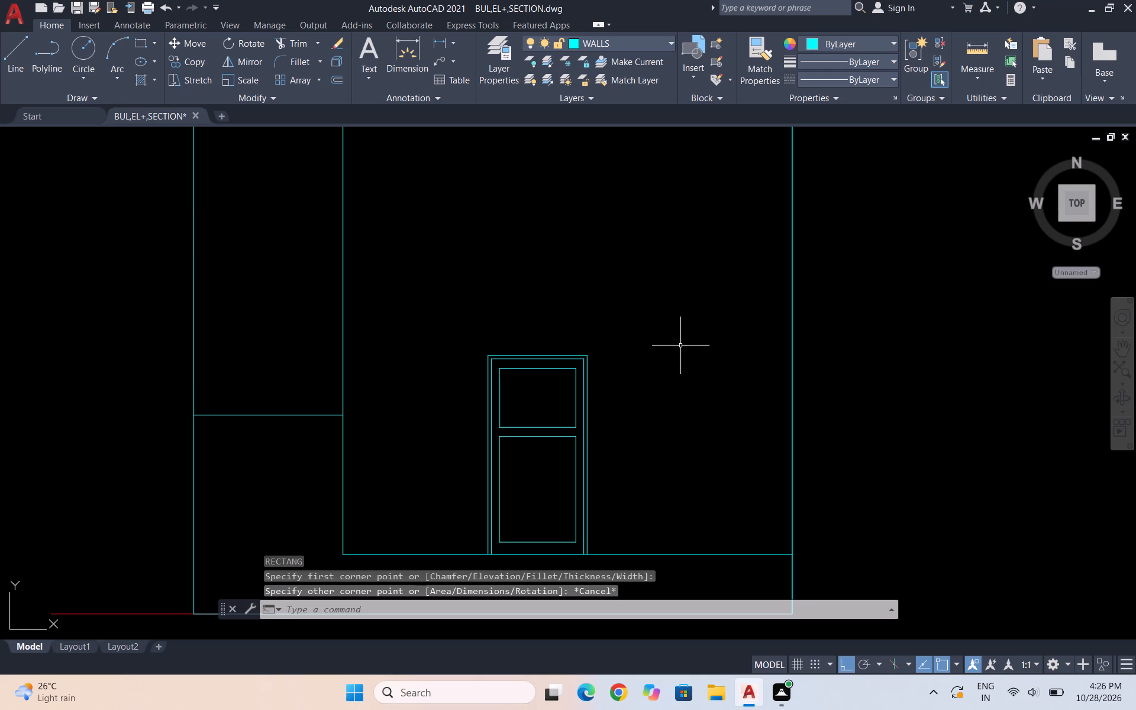
click(754, 357)
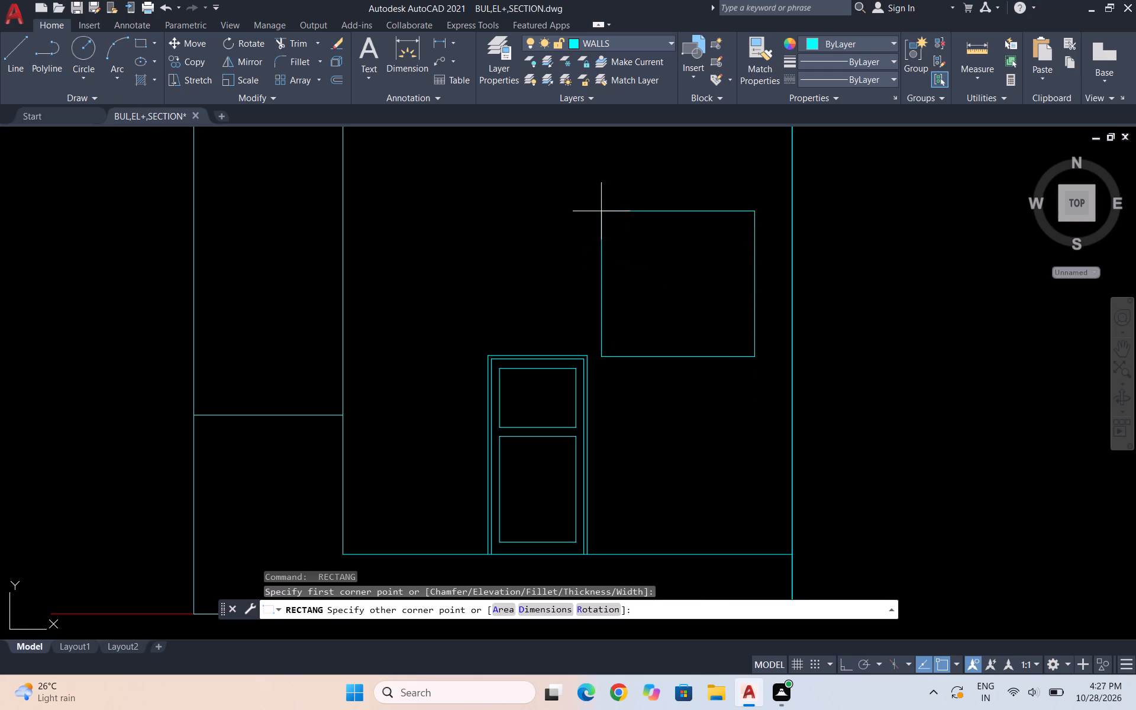
click(592, 247)
key(Escape)
key(Escape)
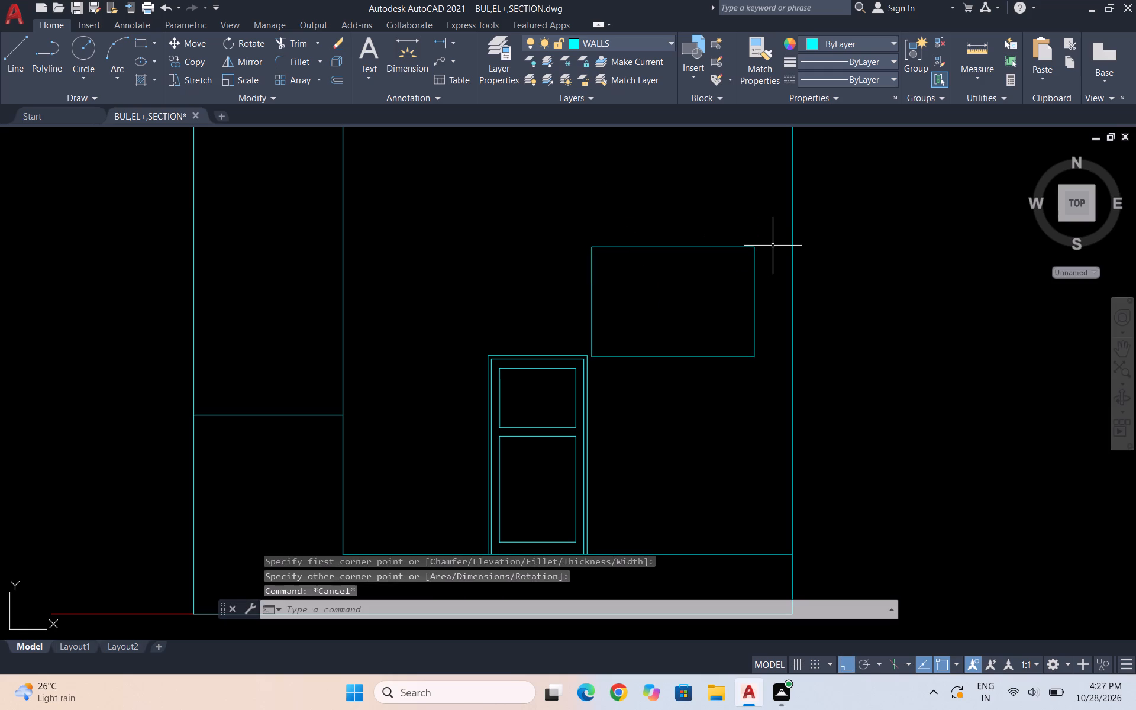
Offset the window rectangle 2" inward to form its frame.
key(o)
key(Return)
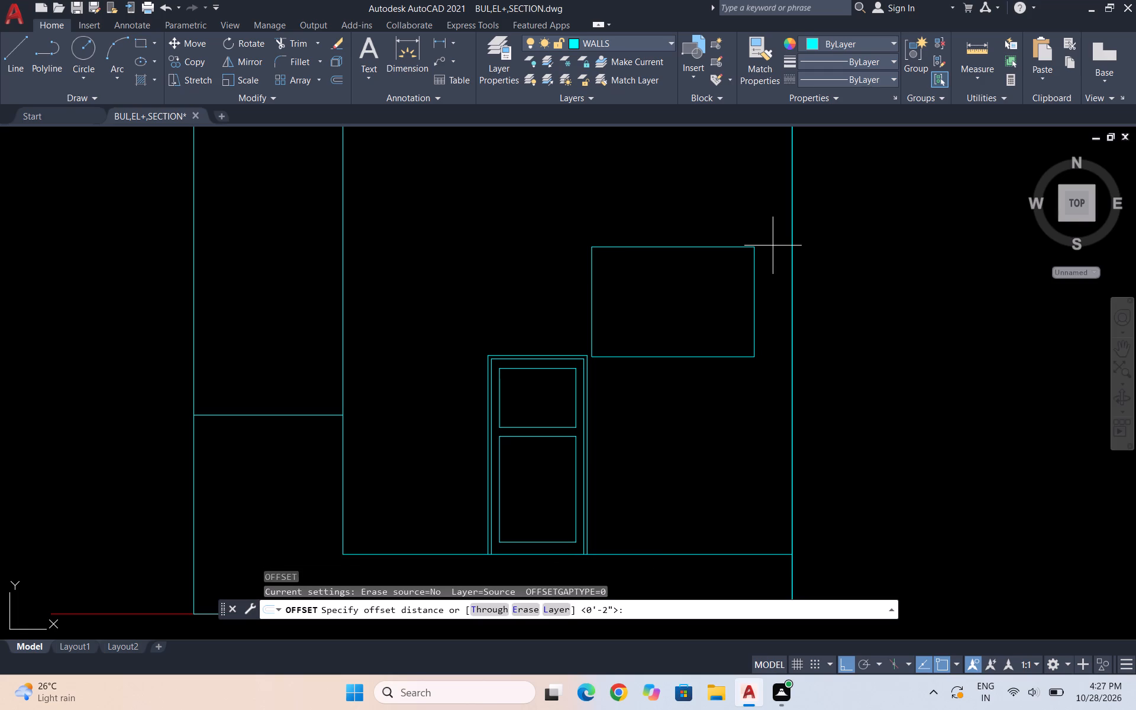
key(2)
key(shift+quotedbl)
key(Return)
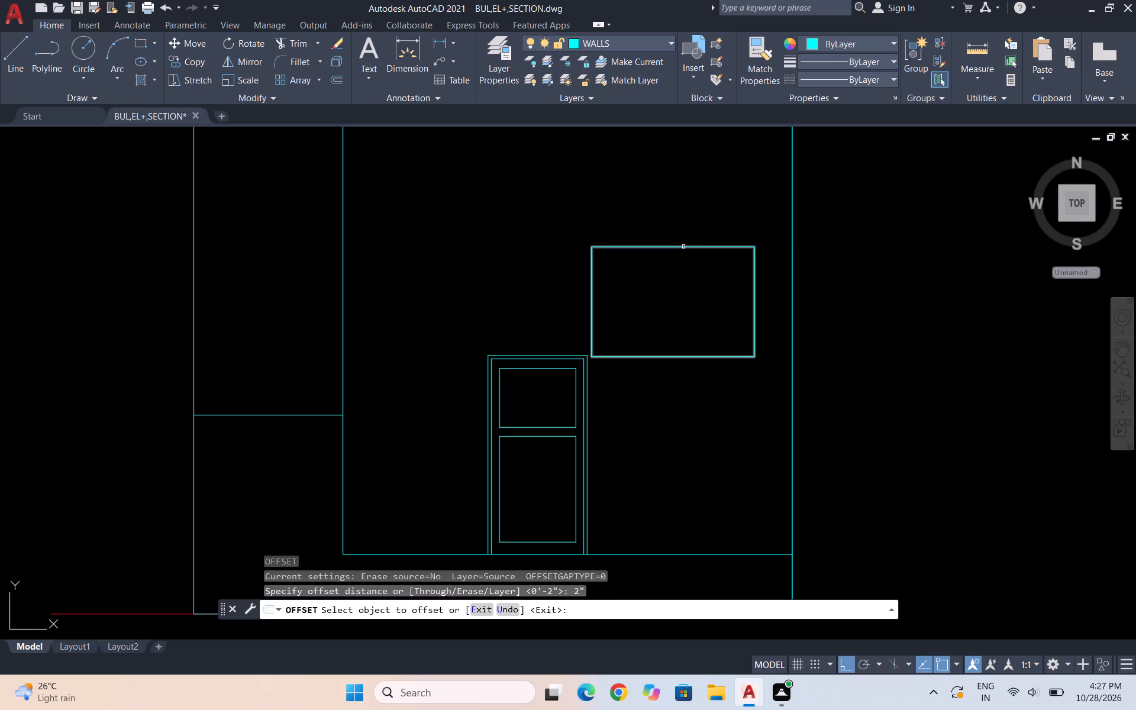
click(690, 248)
click(690, 274)
key(Escape)
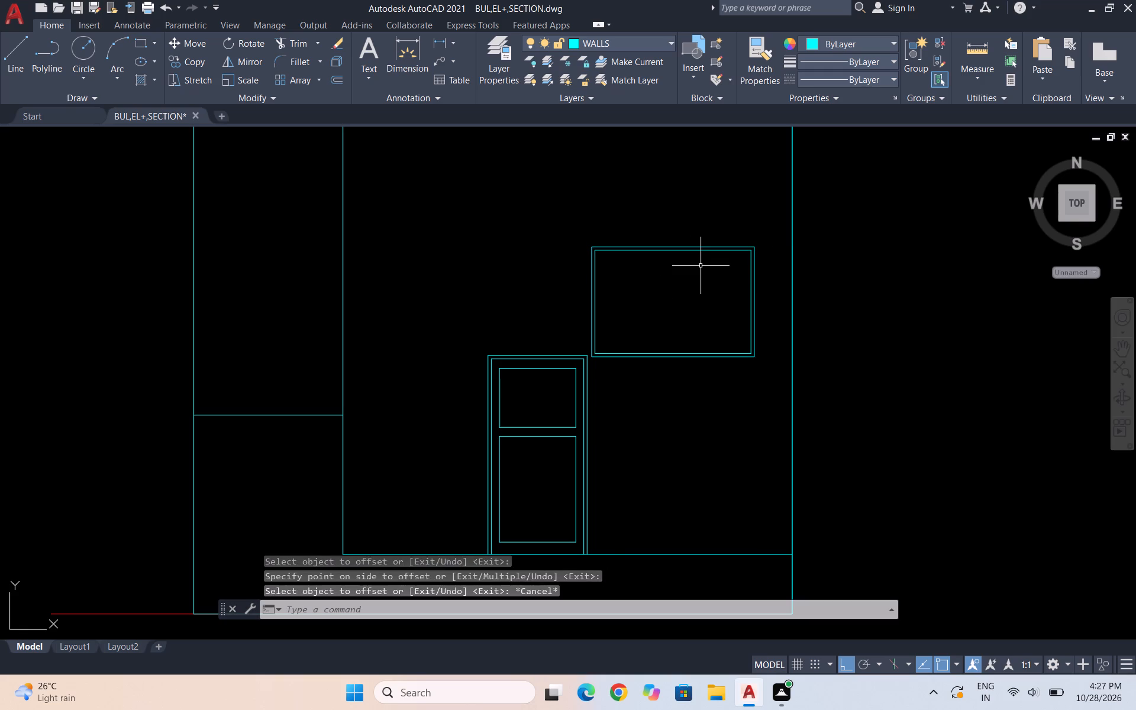
key(Escape)
Draw a vertical line between the midpoints of the inner window frame's bottom and top edges.
key(l)
key(Return)
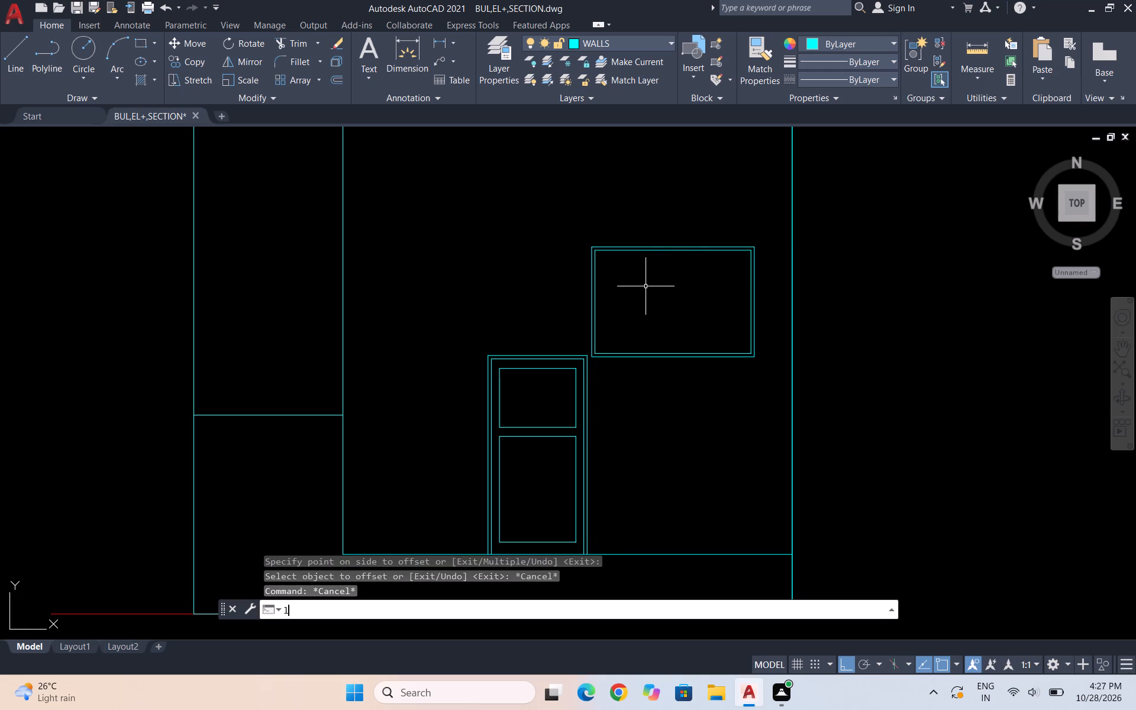
click(674, 353)
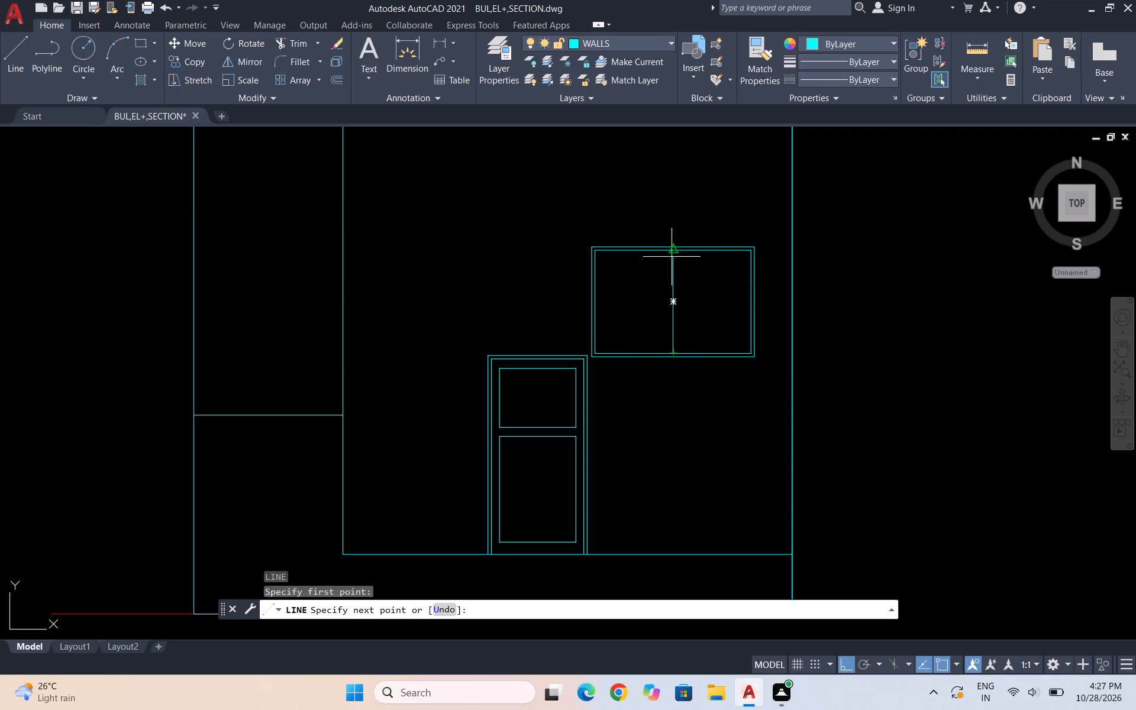
click(672, 253)
key(Escape)
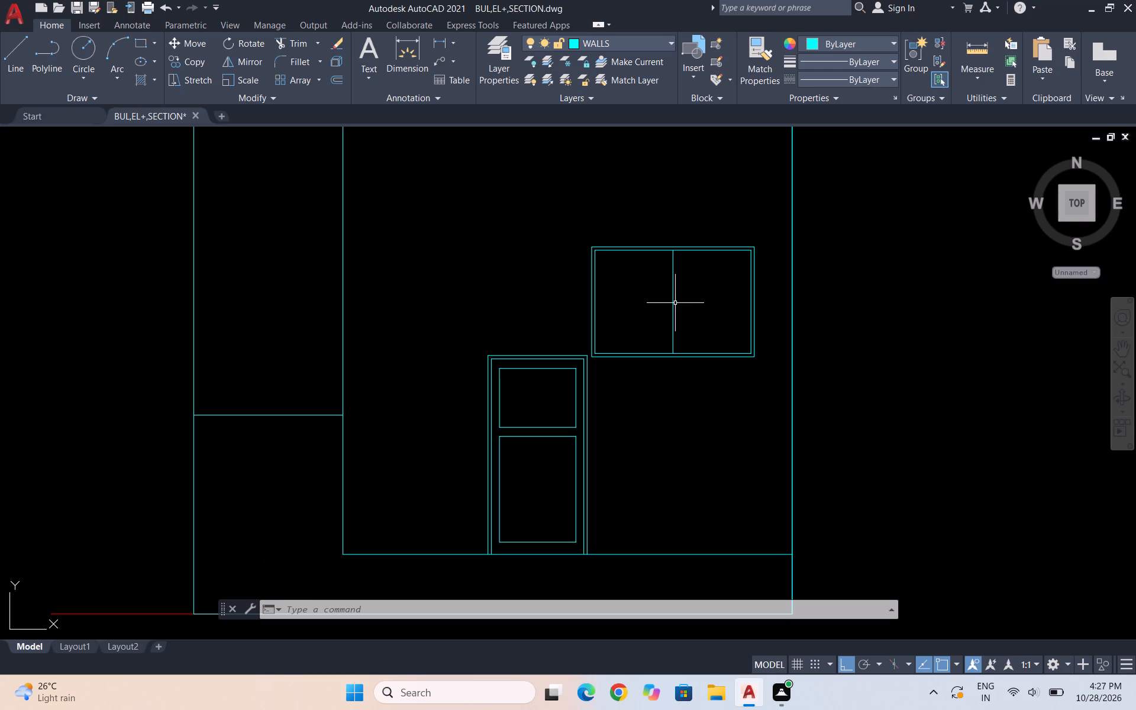
key(Escape)
key(Escape)
Draw a horizontal line across the inner window frame at mid-height, from its left edge to its right edge.
scroll(737, 263, up, 1)
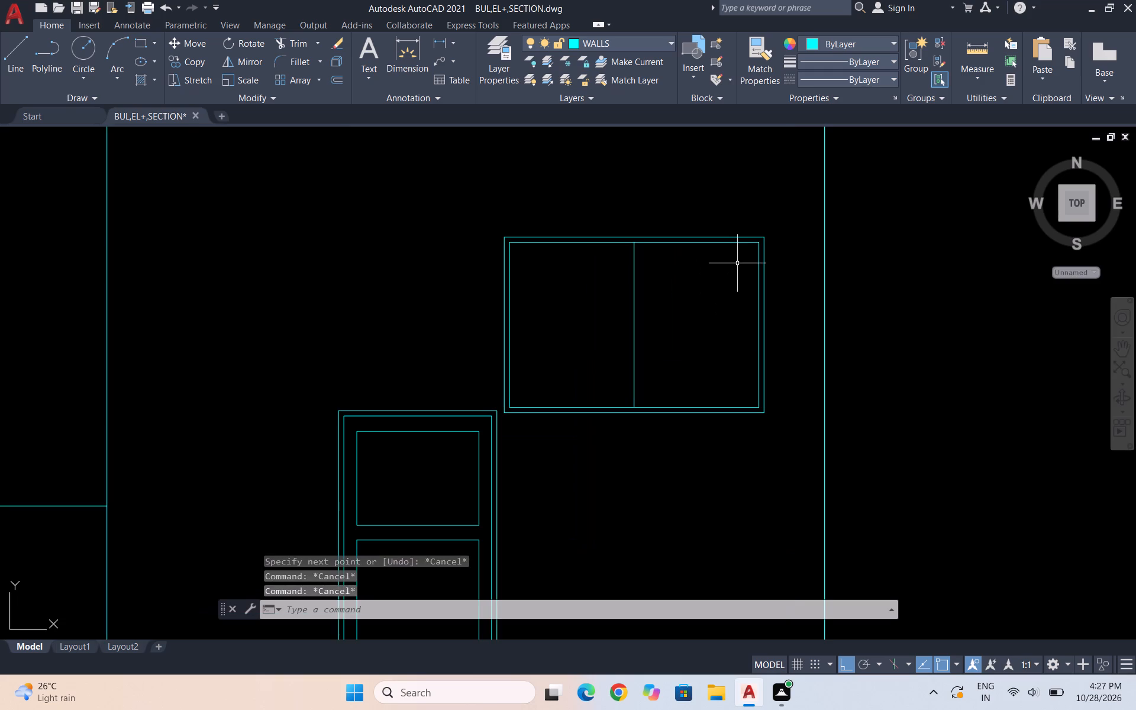
key(l)
key(Return)
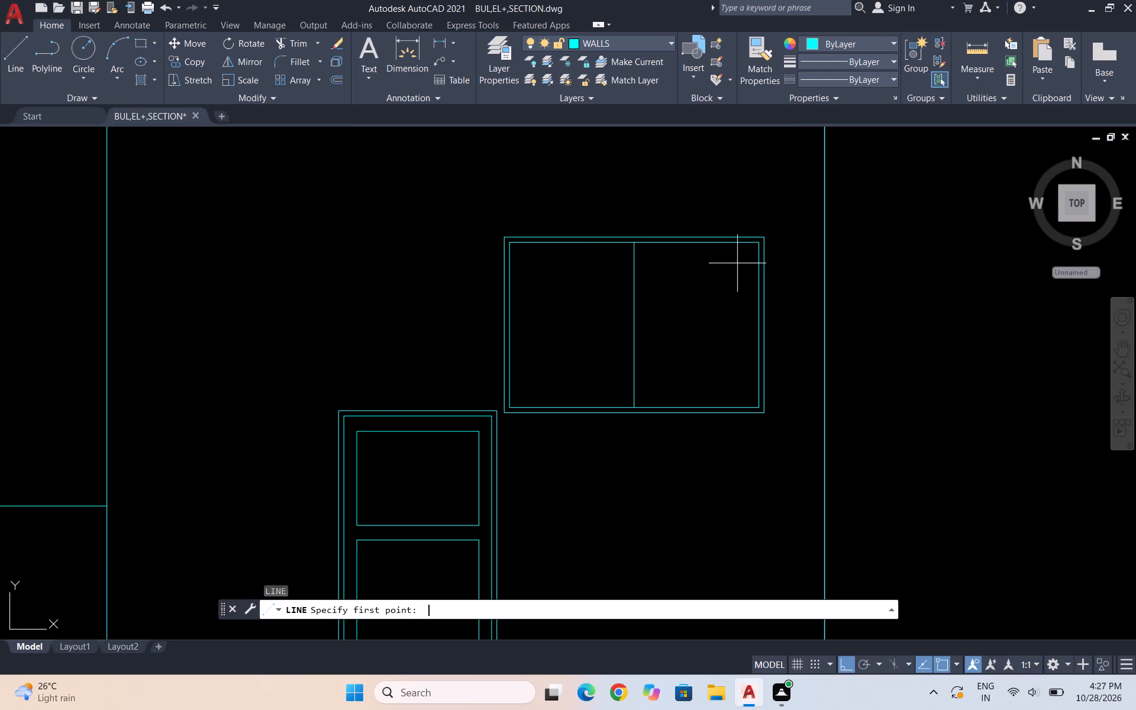
scroll(743, 287, up, 1)
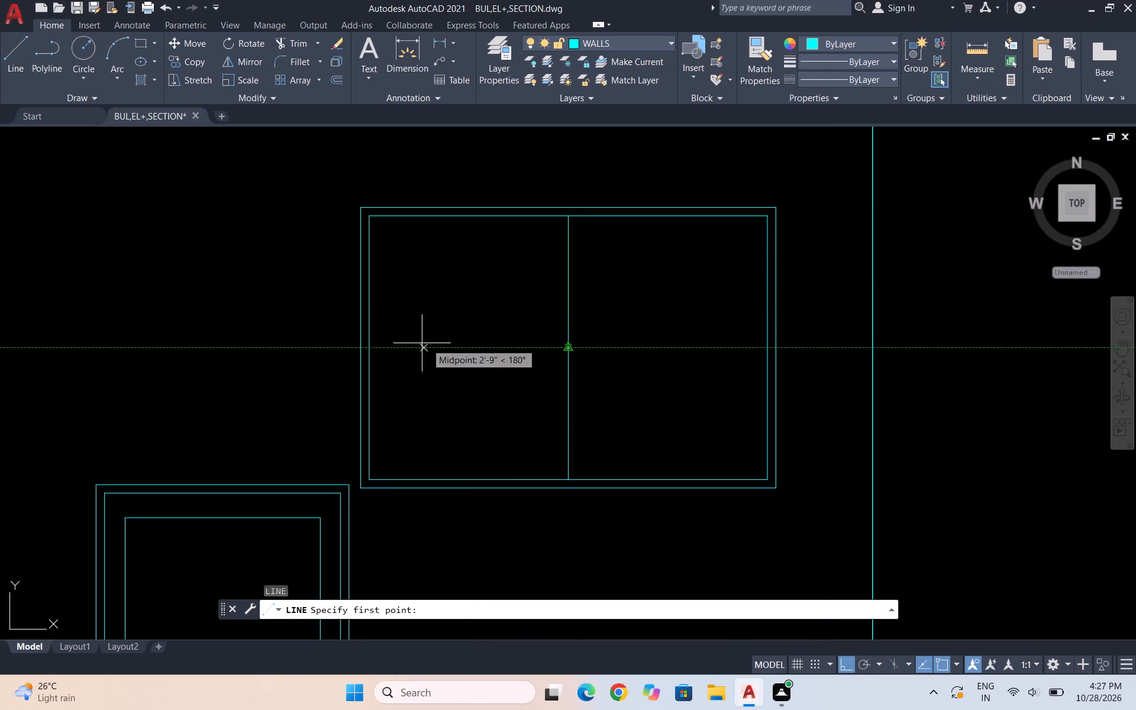
click(365, 344)
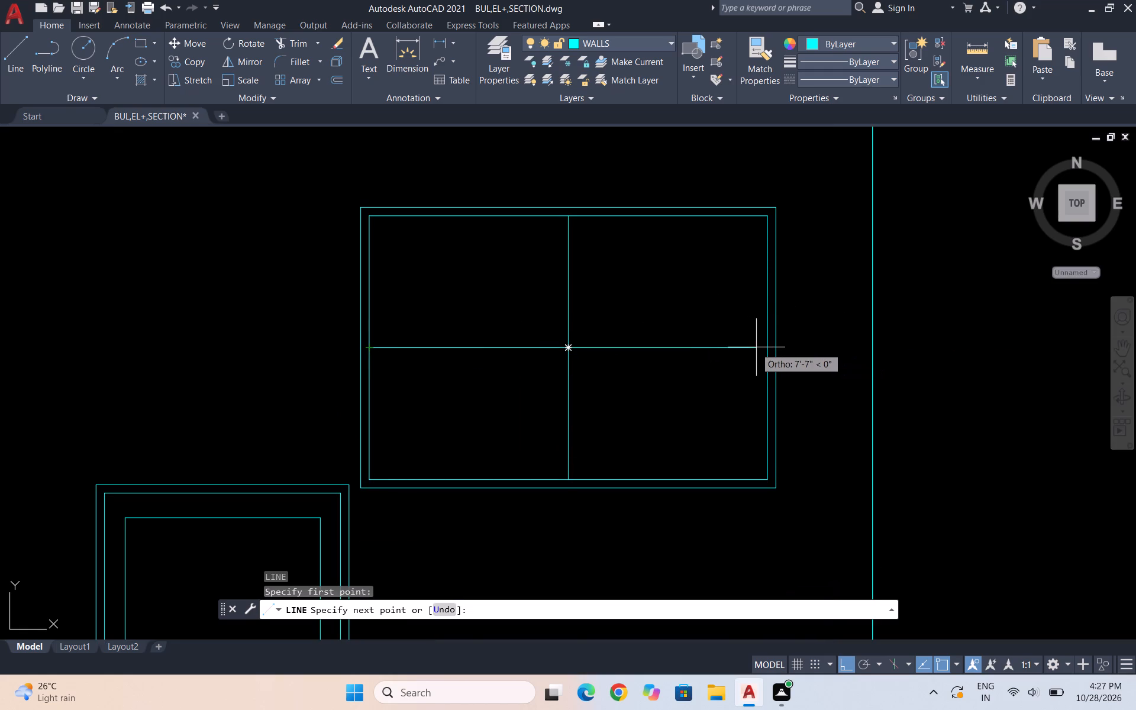
click(765, 350)
key(Escape)
Move the window's horizontal line straight up to about a quarter of the inner frame's height below its top edge.
click(720, 360)
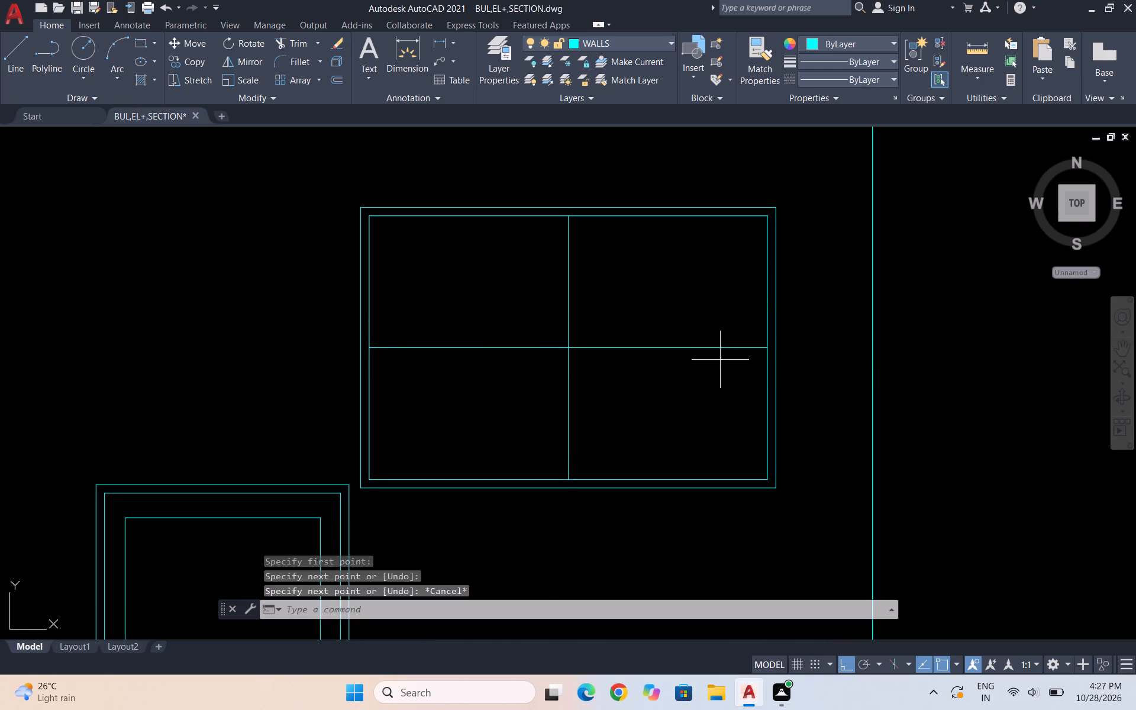
click(704, 338)
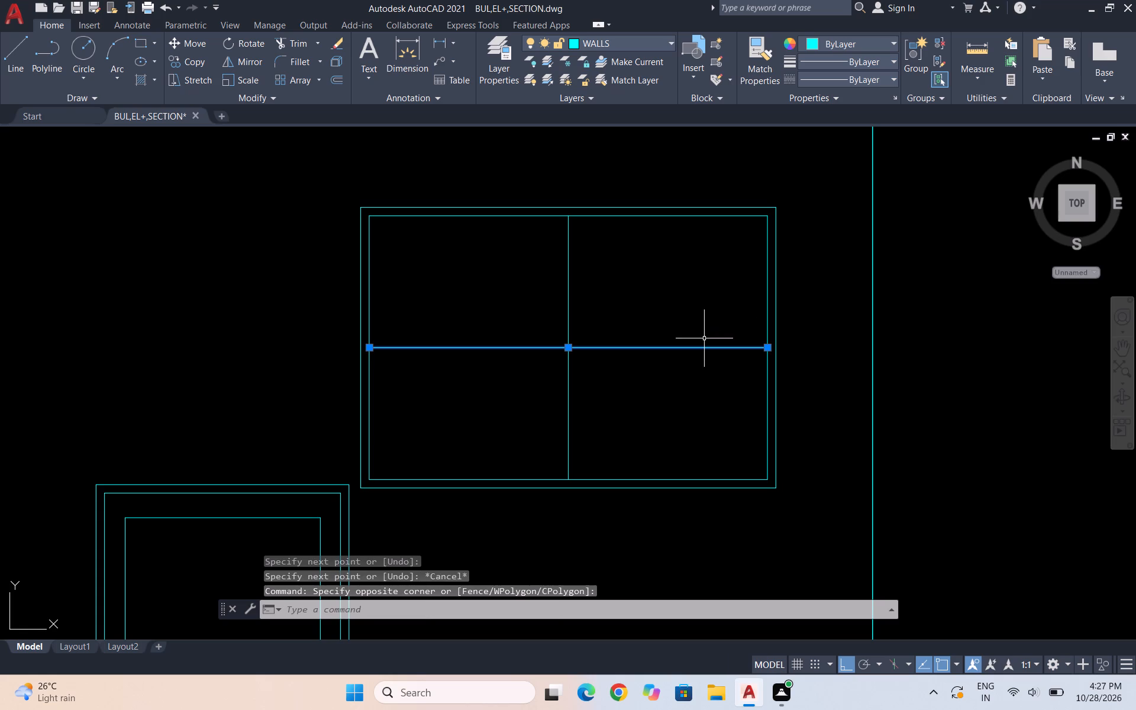
key(m)
key(Return)
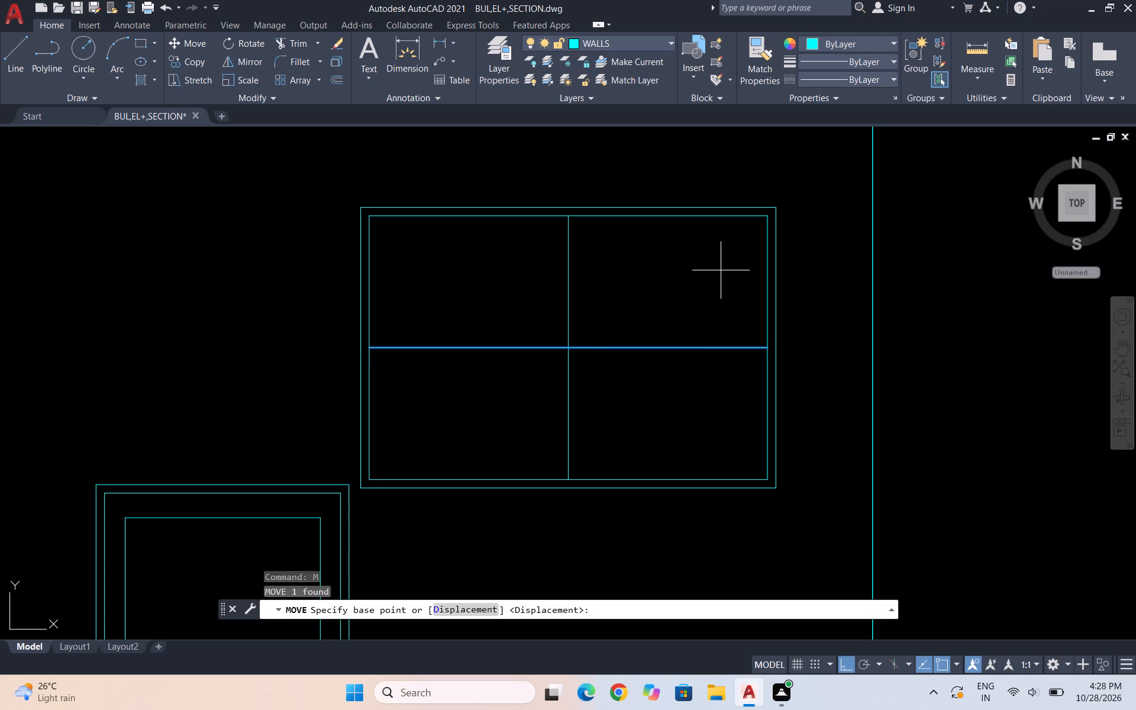
click(373, 346)
scroll(372, 296, up, 1)
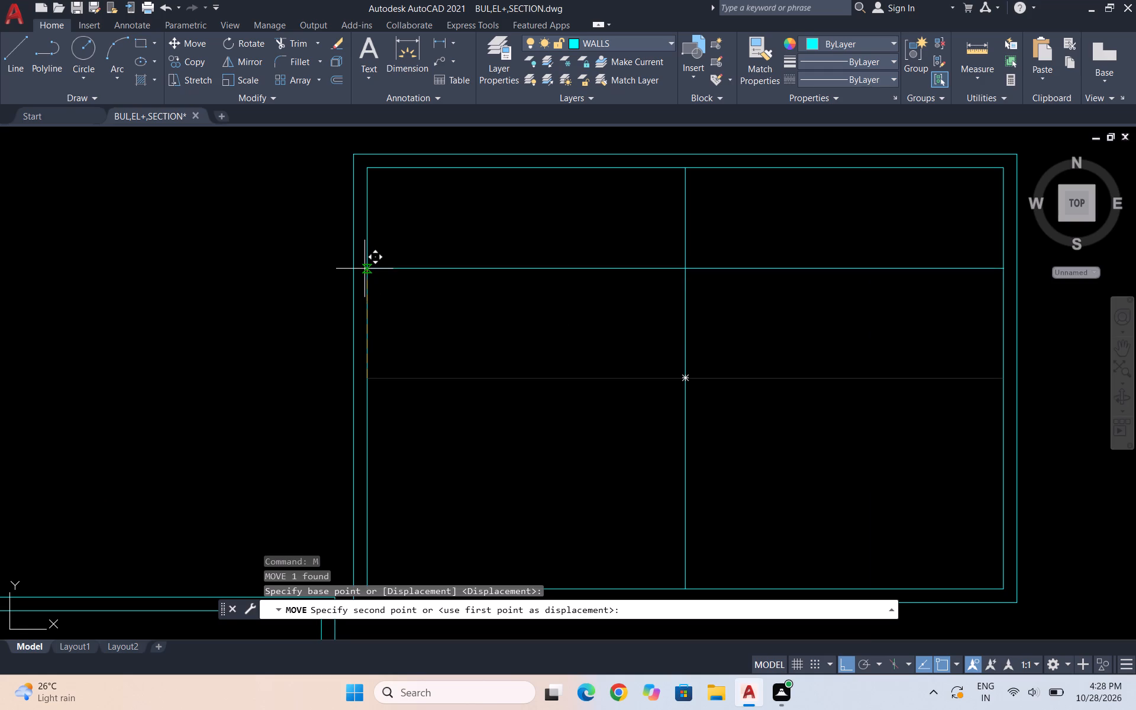
click(364, 269)
Offset the window's horizontal line 2" downward to form the transom bar.
key(o)
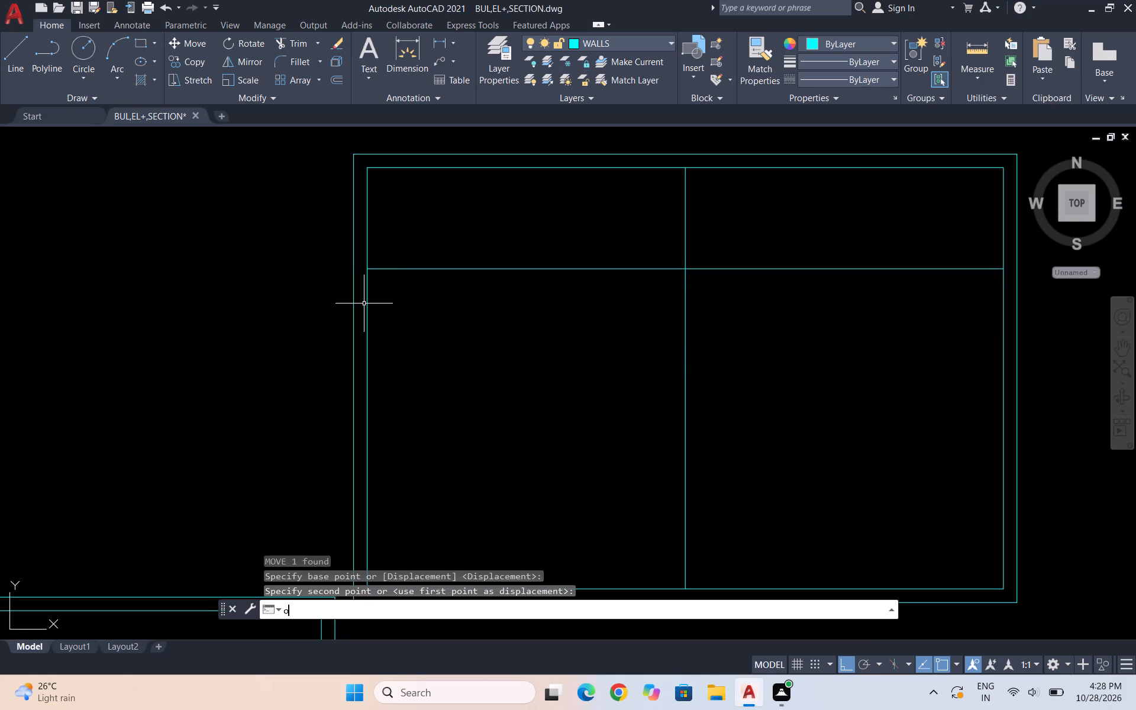
key(Return)
text(2")
key(Return)
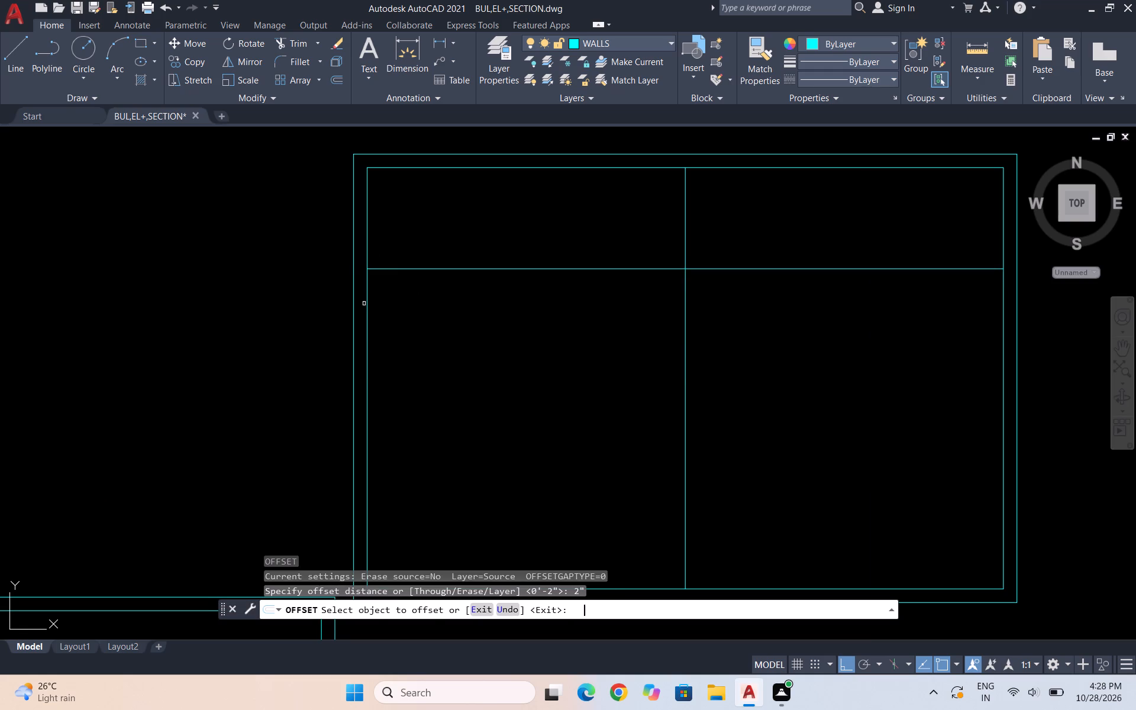
click(472, 269)
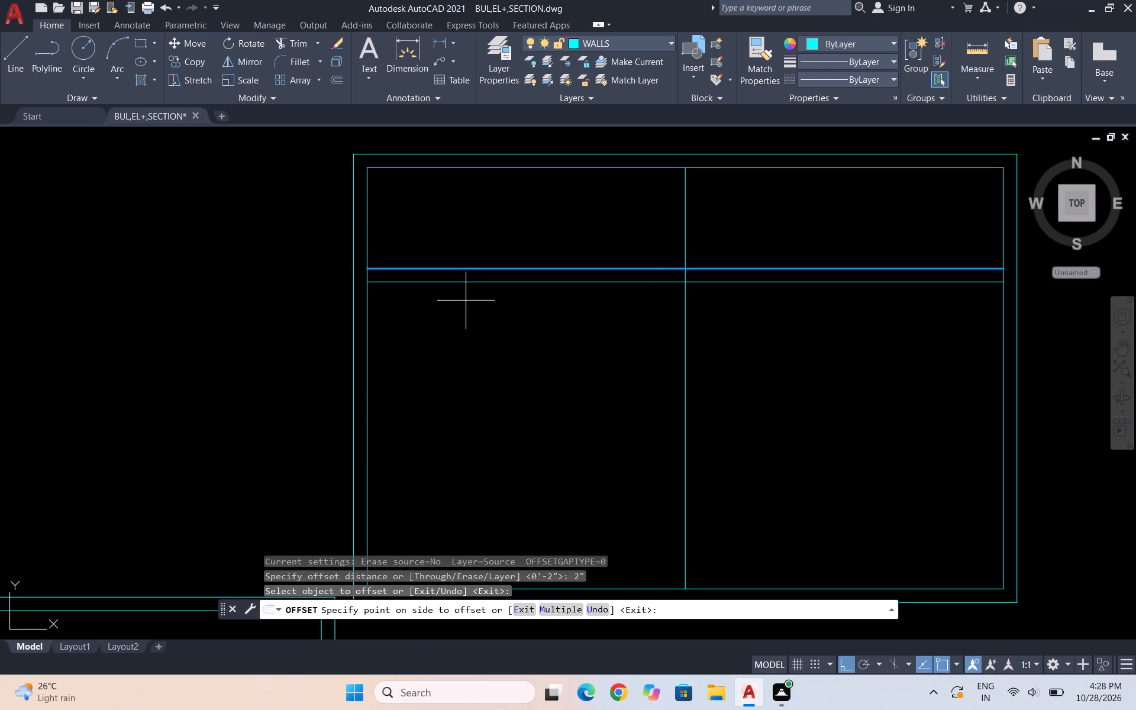
scroll(469, 296, down, 2)
click(473, 296)
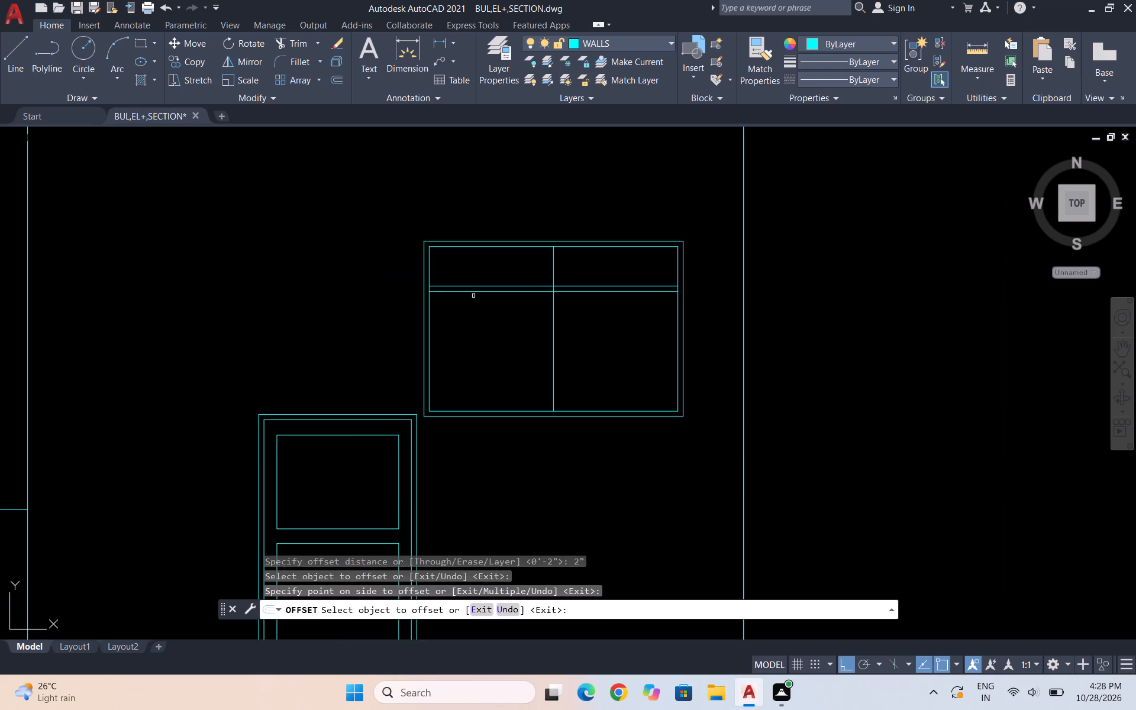
key(Escape)
key(Escape)
key(Escape)
key(Escape)
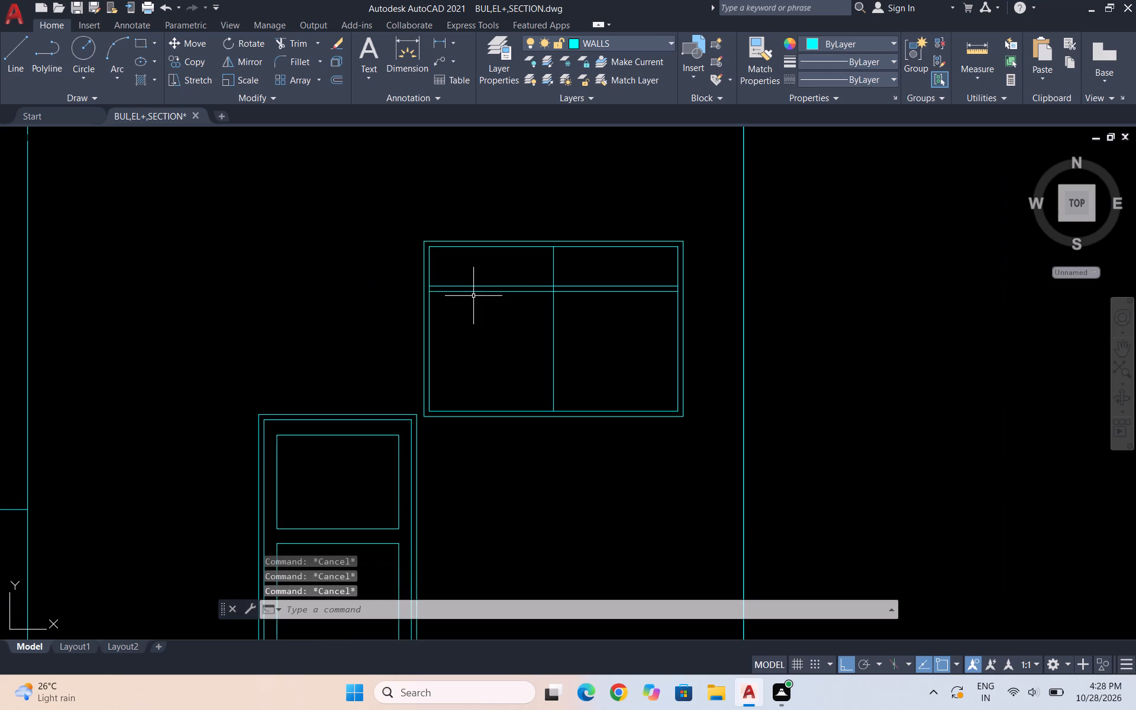
Offset the window's central vertical line 2" to the left to form the mullion.
scroll(575, 253, up, 2)
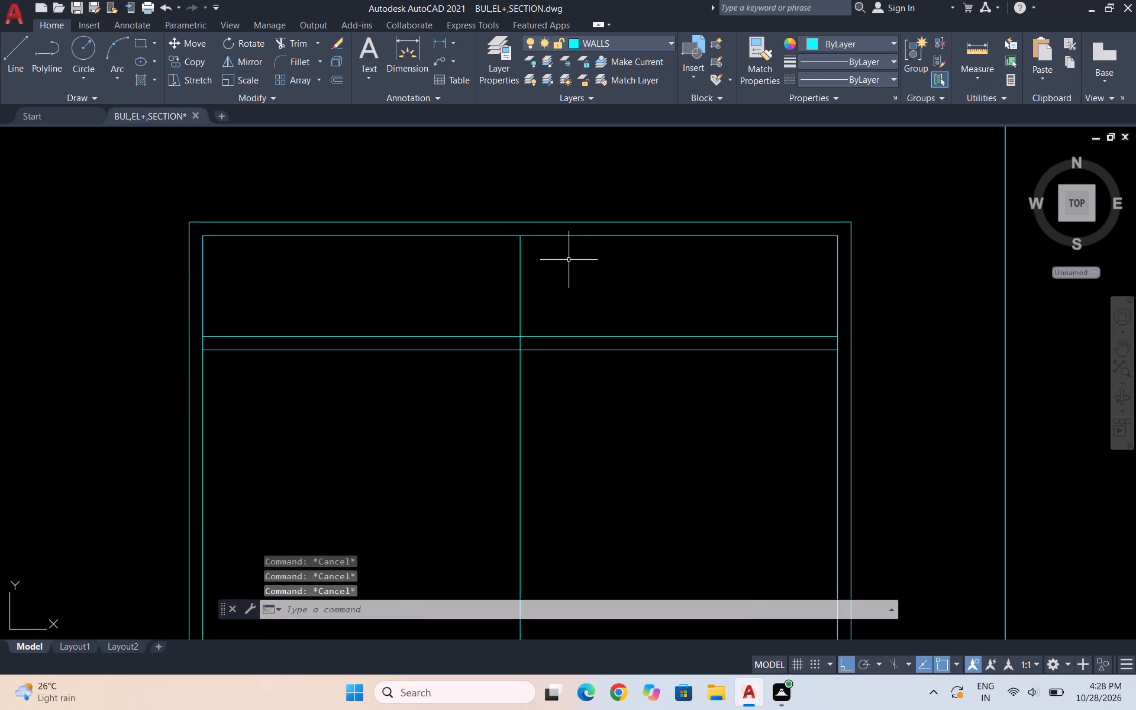
key(o)
key(Return)
text(2")
key(Return)
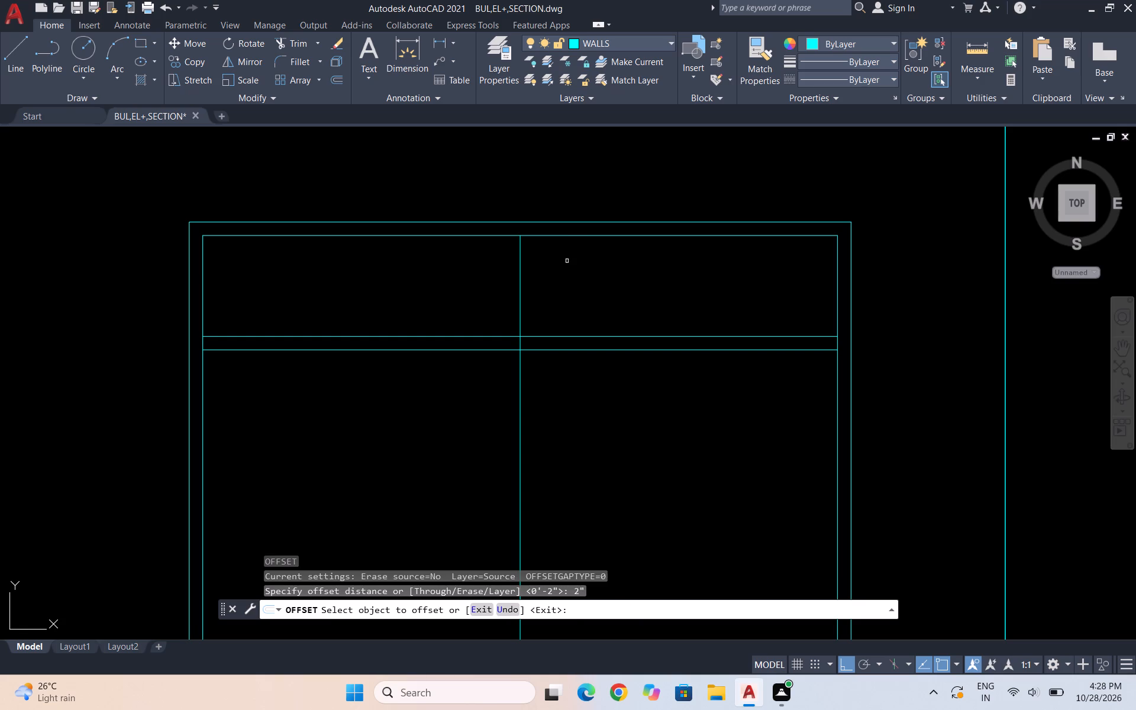
click(519, 271)
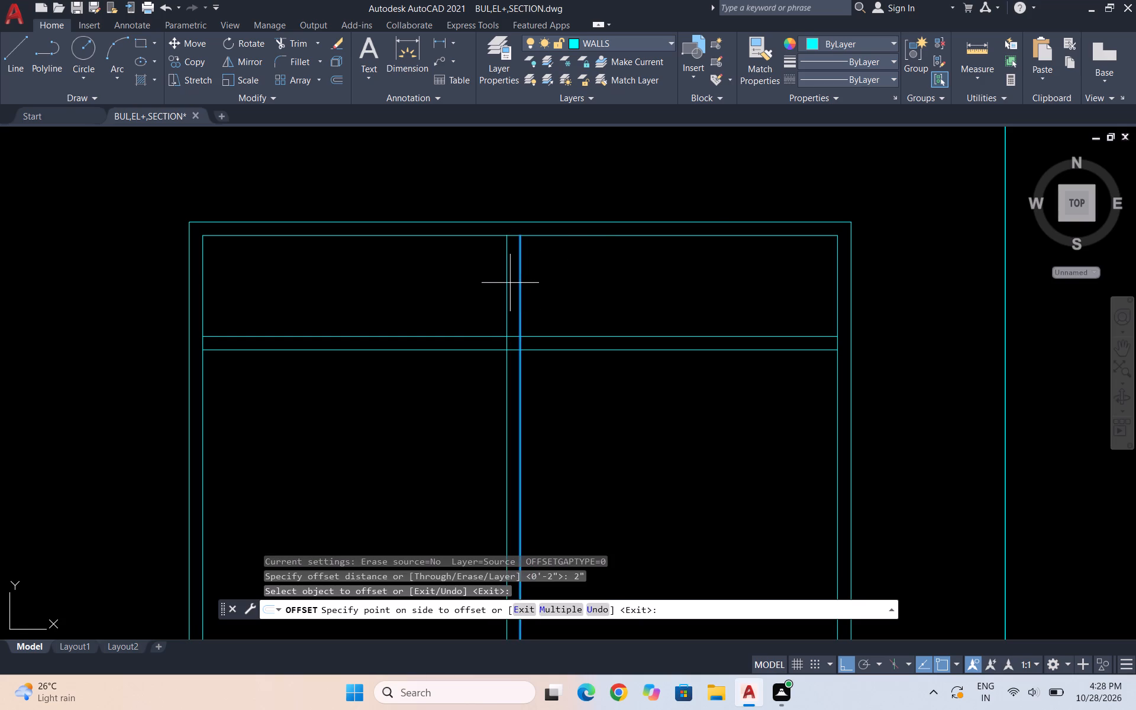
click(510, 283)
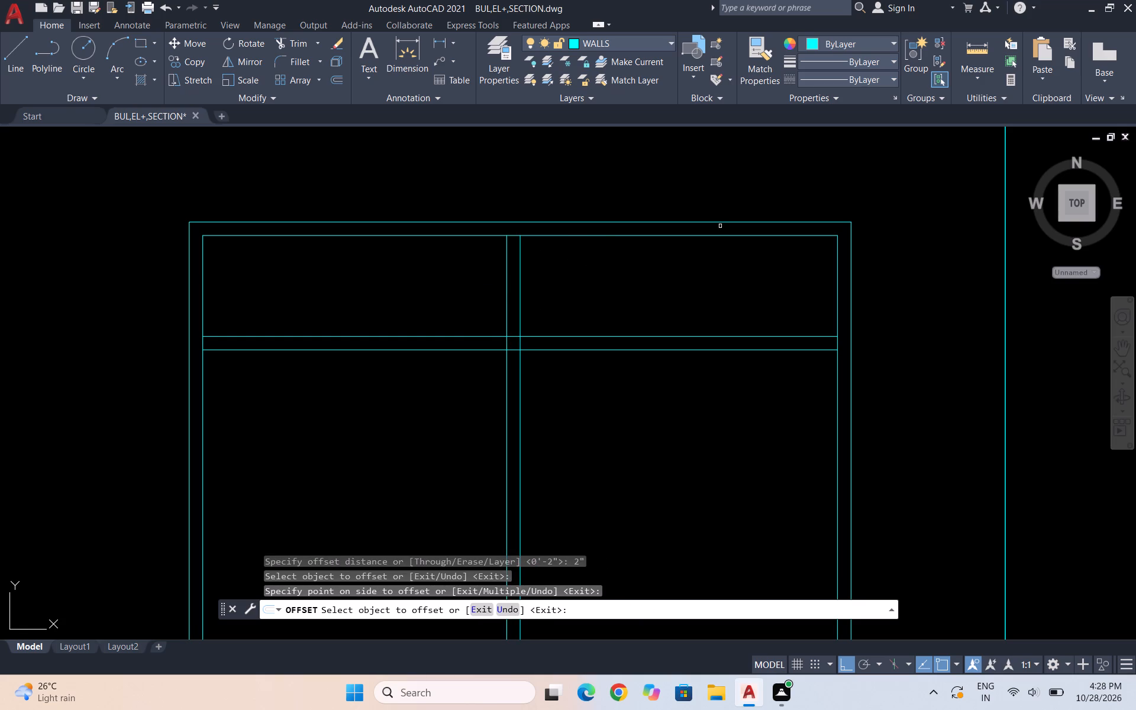
key(Escape)
key(Escape)
Draw a horizontal line about 1'-4" long outward to the left from the window outer frame's top-left corner.
scroll(593, 243, down, 2)
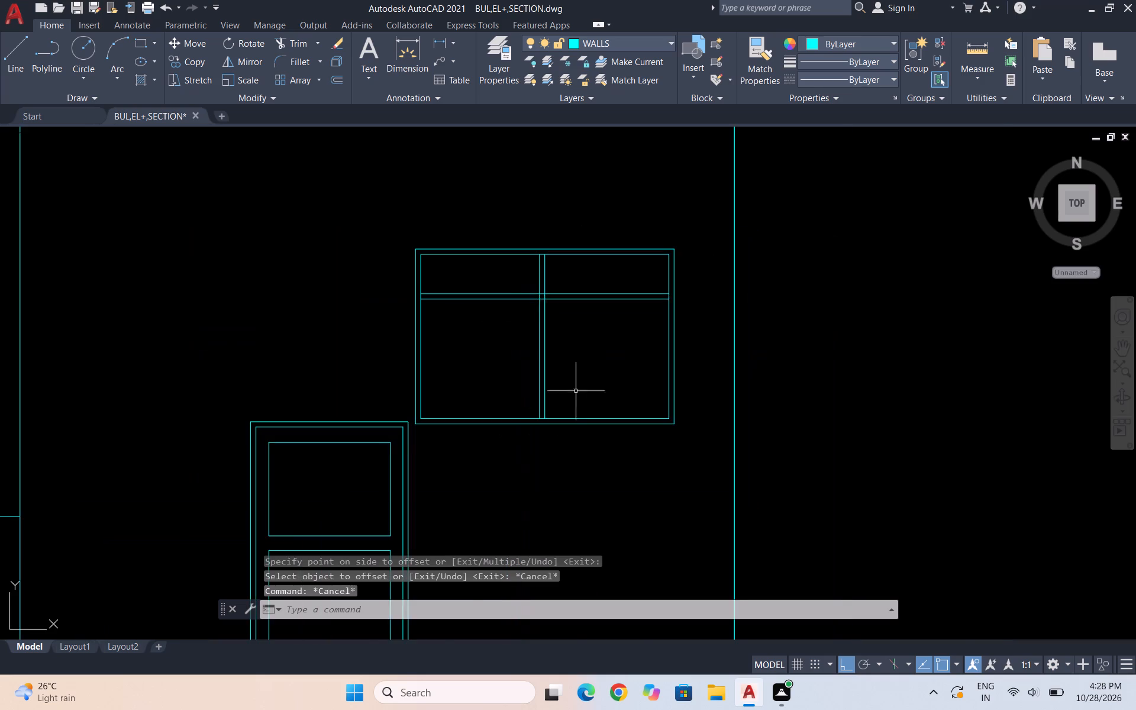
scroll(580, 392, down, 3)
scroll(581, 369, up, 2)
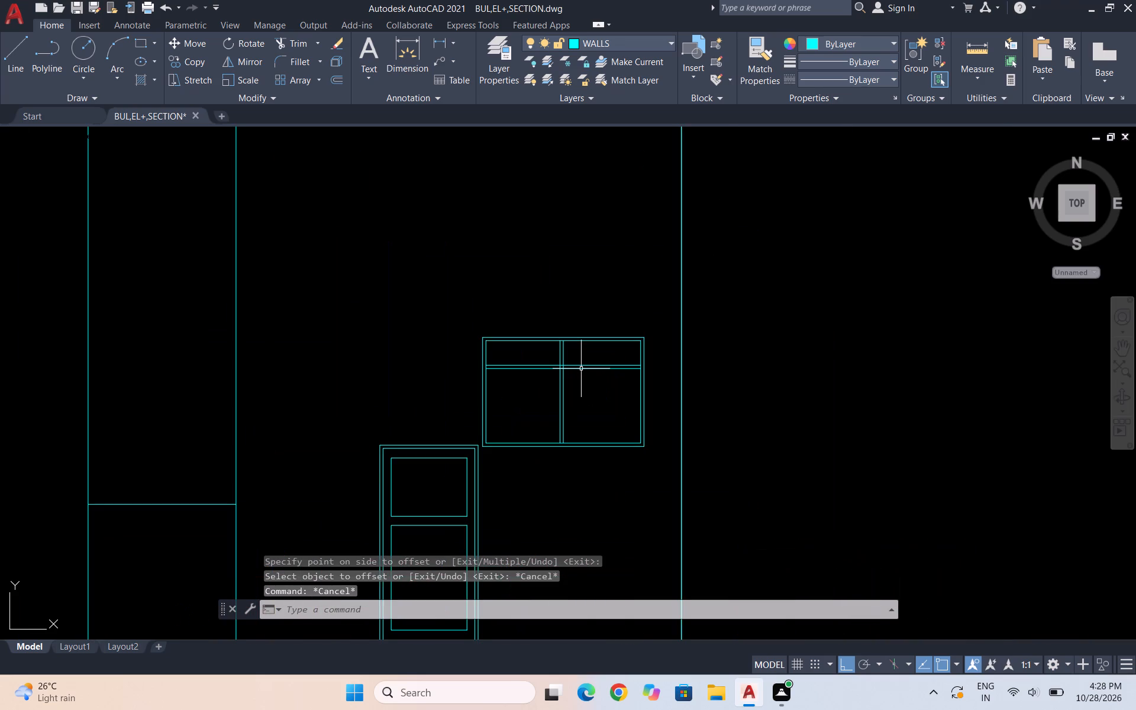
scroll(581, 366, up, 1)
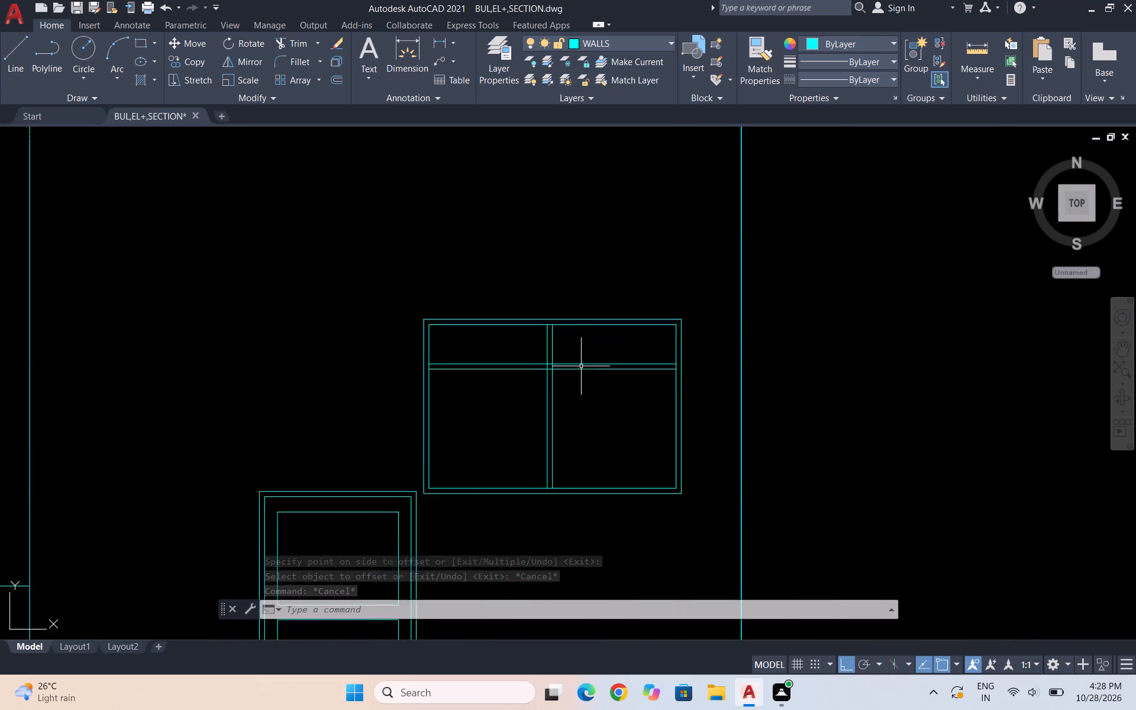
scroll(581, 366, up, 1)
key(l)
key(Return)
scroll(681, 370, down, 2)
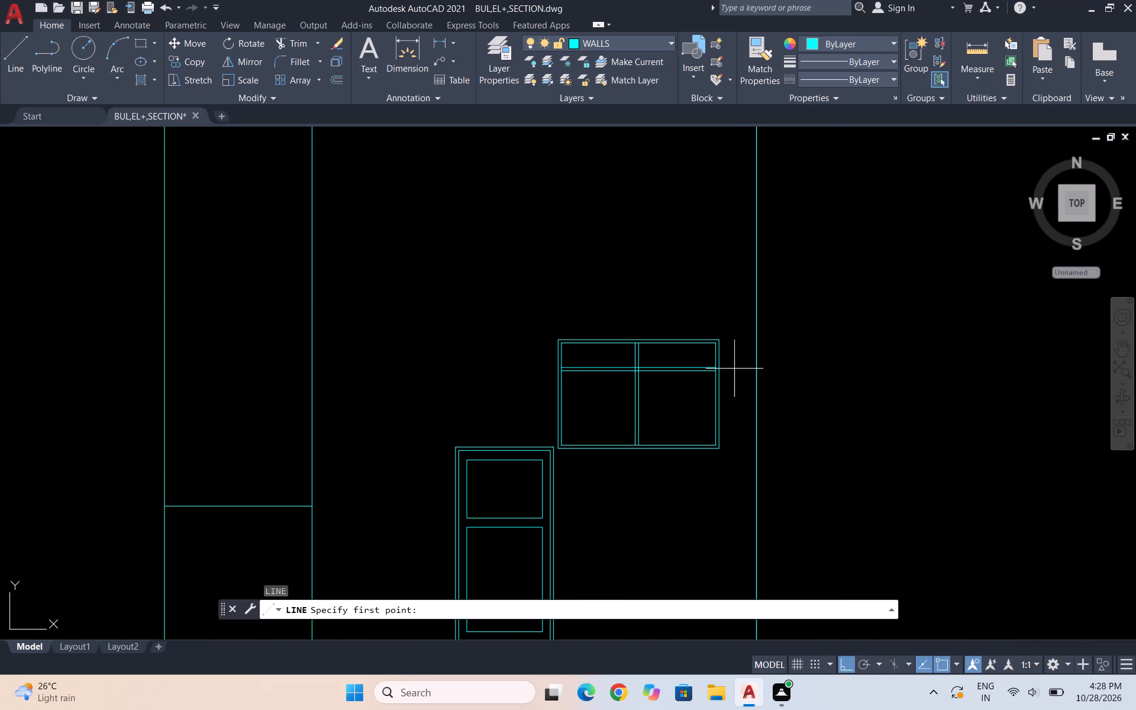
scroll(549, 342, up, 2)
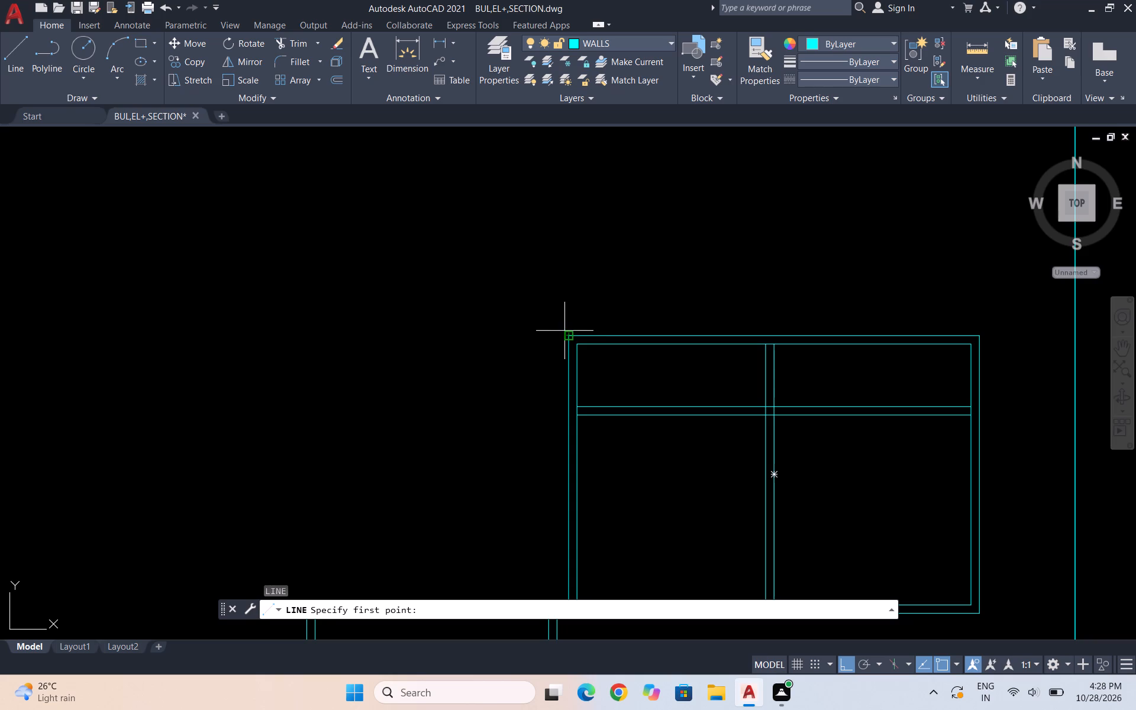
click(566, 334)
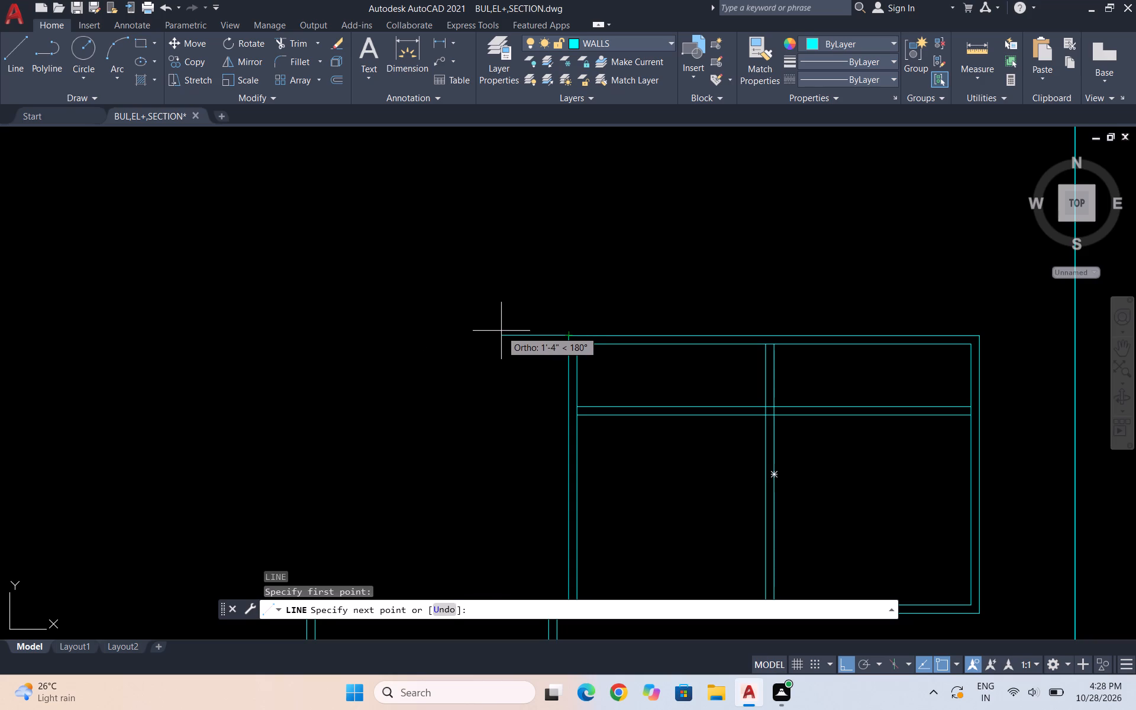
click(501, 331)
key(Escape)
Copy the short horizontal line from its left endpoint to the window outer frame's top-right corner.
click(544, 356)
click(493, 322)
key(c)
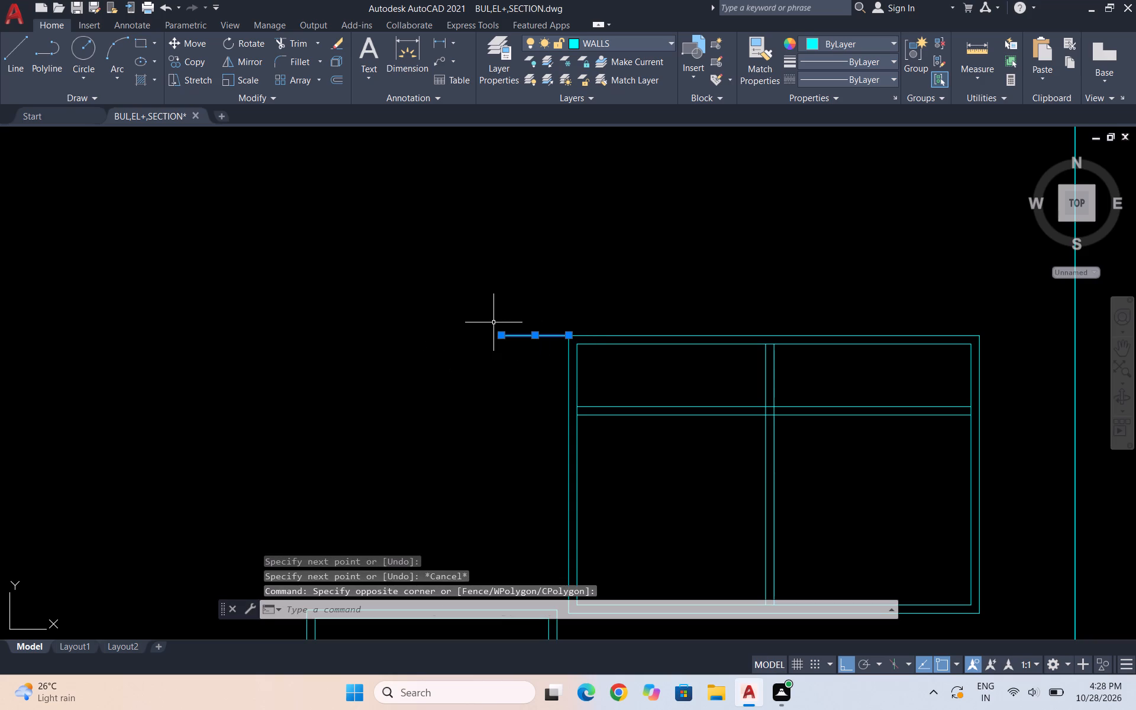
key(o)
key(Return)
click(500, 337)
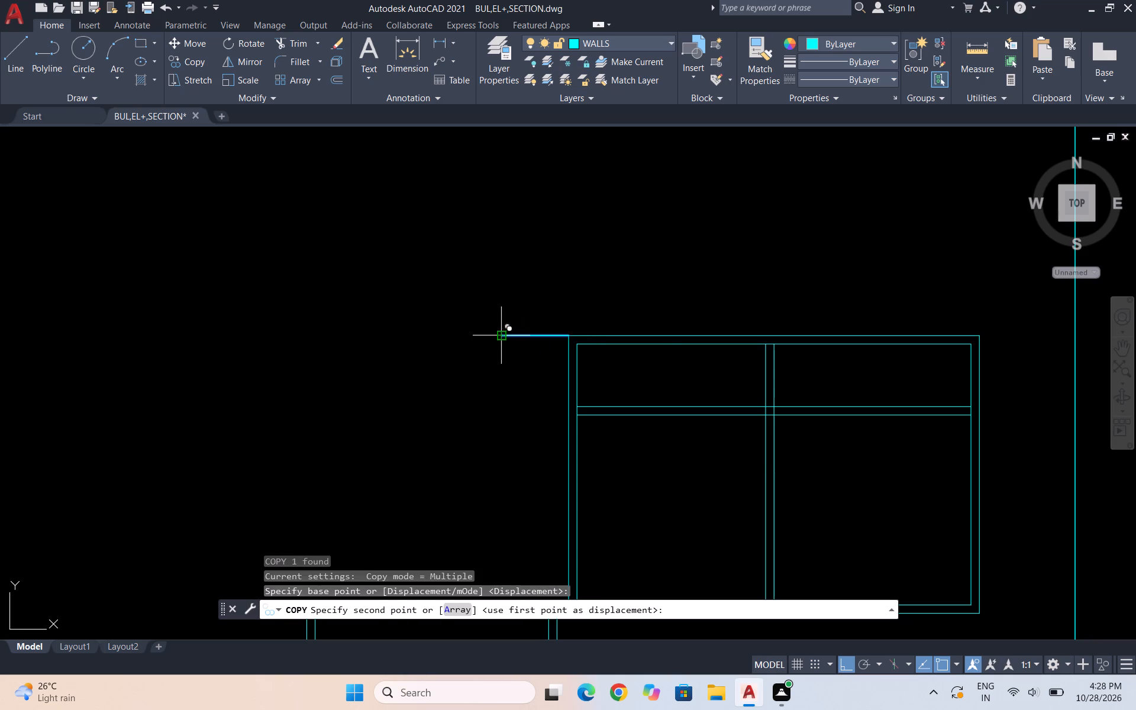
scroll(498, 341, down, 1)
scroll(799, 348, up, 2)
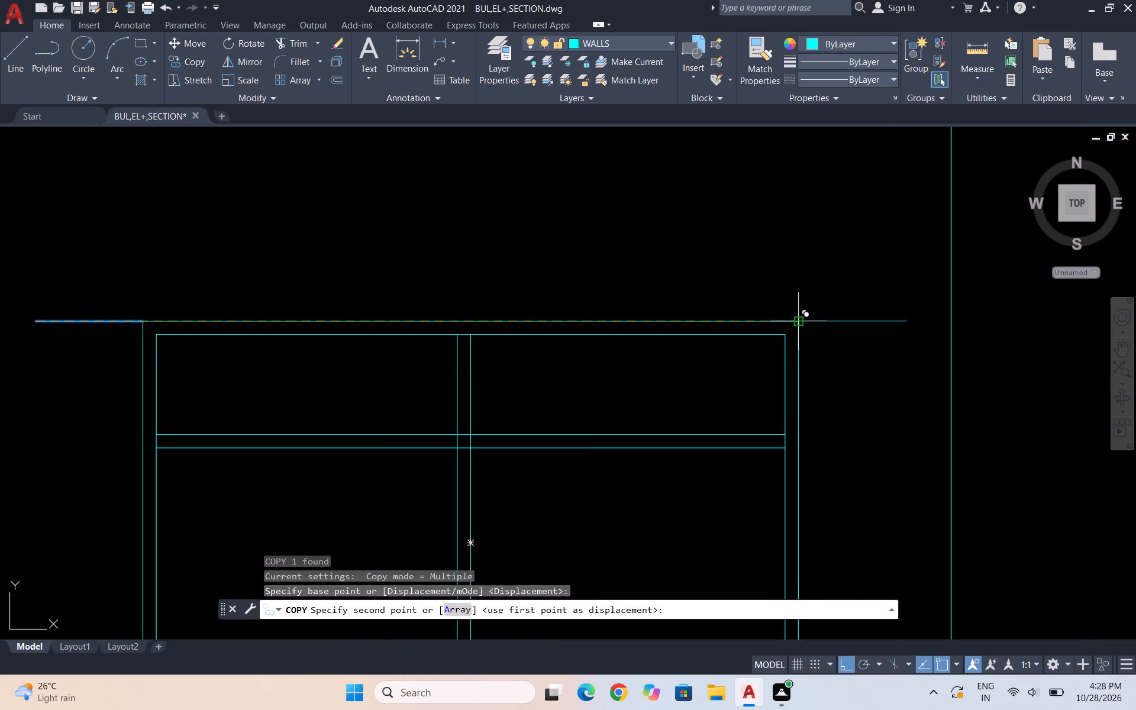
click(798, 319)
key(Escape)
scroll(793, 374, down, 1)
scroll(801, 447, down, 1)
key(Escape)
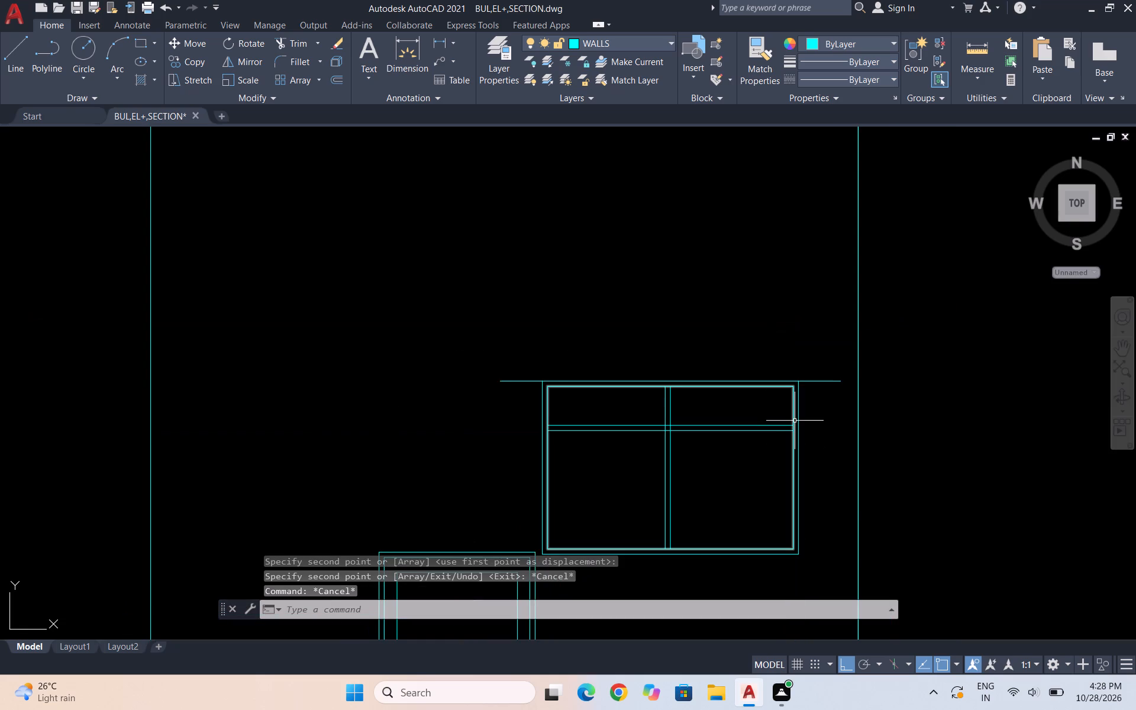
Draw a horizontal line about 1'-9" above the window's top edge, spanning roughly the window's width.
key(l)
key(Return)
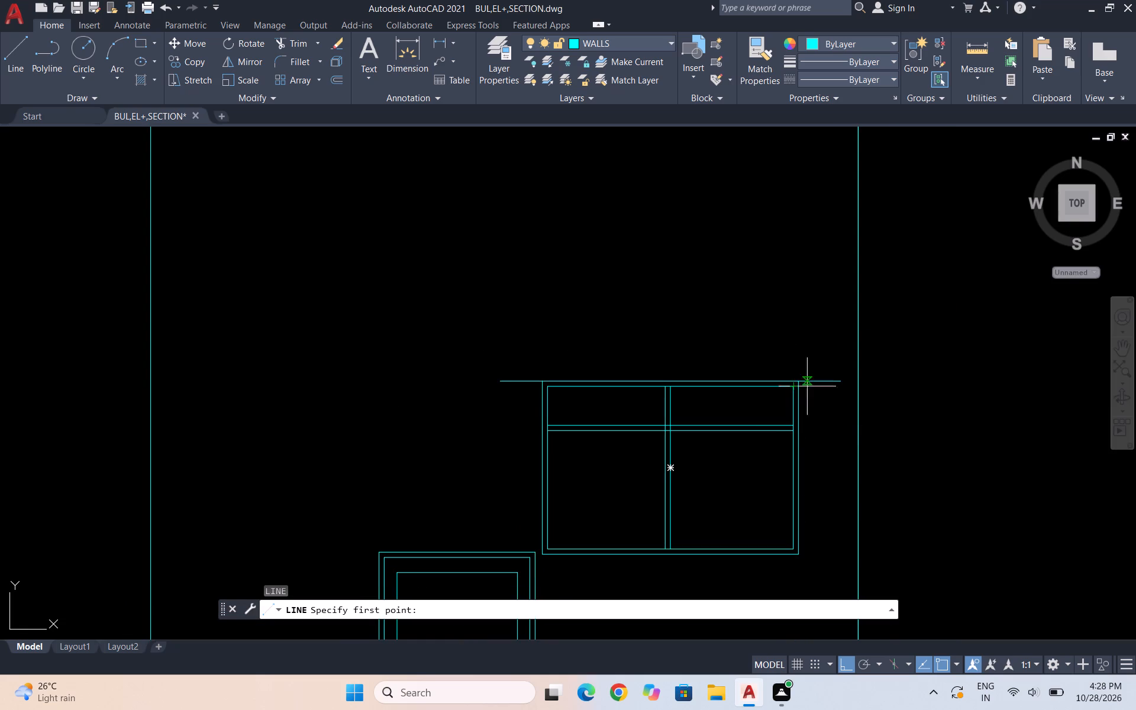
click(795, 331)
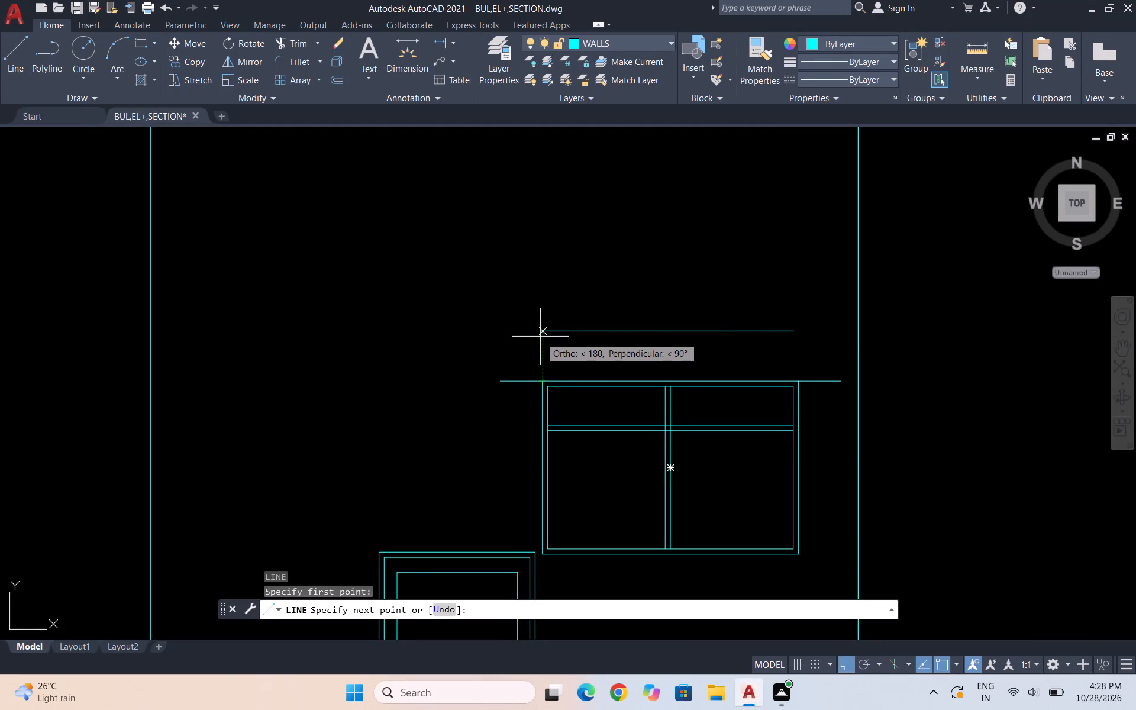
click(541, 334)
key(Escape)
Draw slanted lines joining the outer ends of the lower overhang lines to the ends of the upper line, closing the canopy.
key(space)
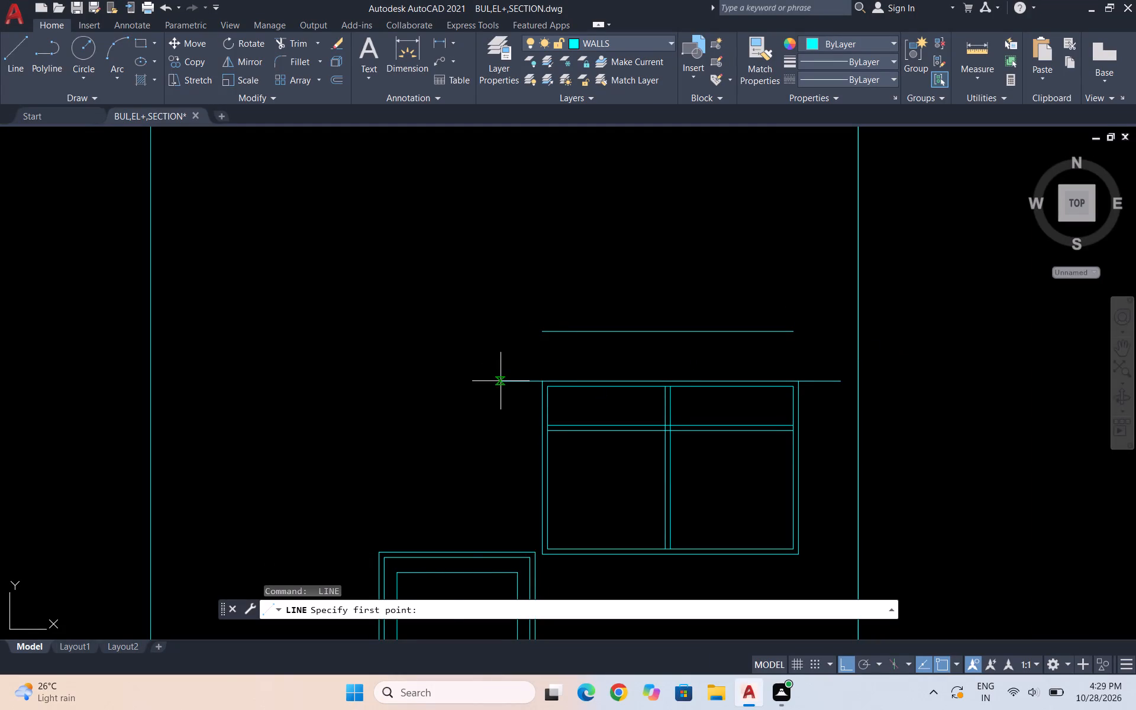
click(499, 382)
click(543, 331)
key(Escape)
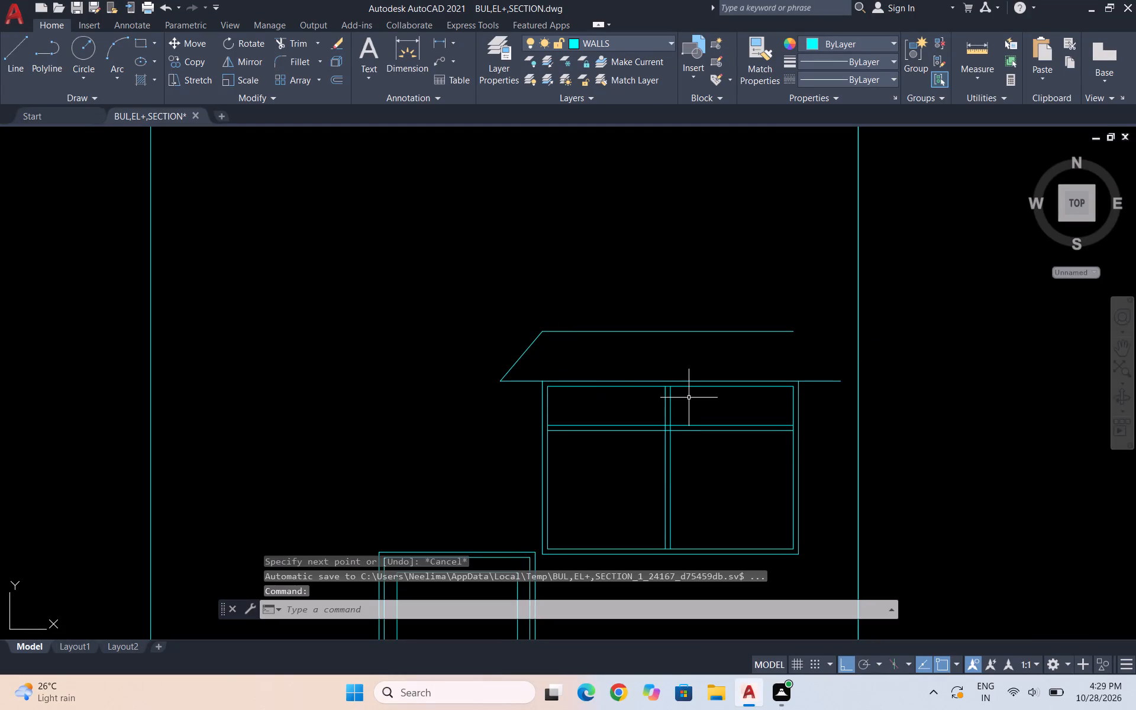
key(space)
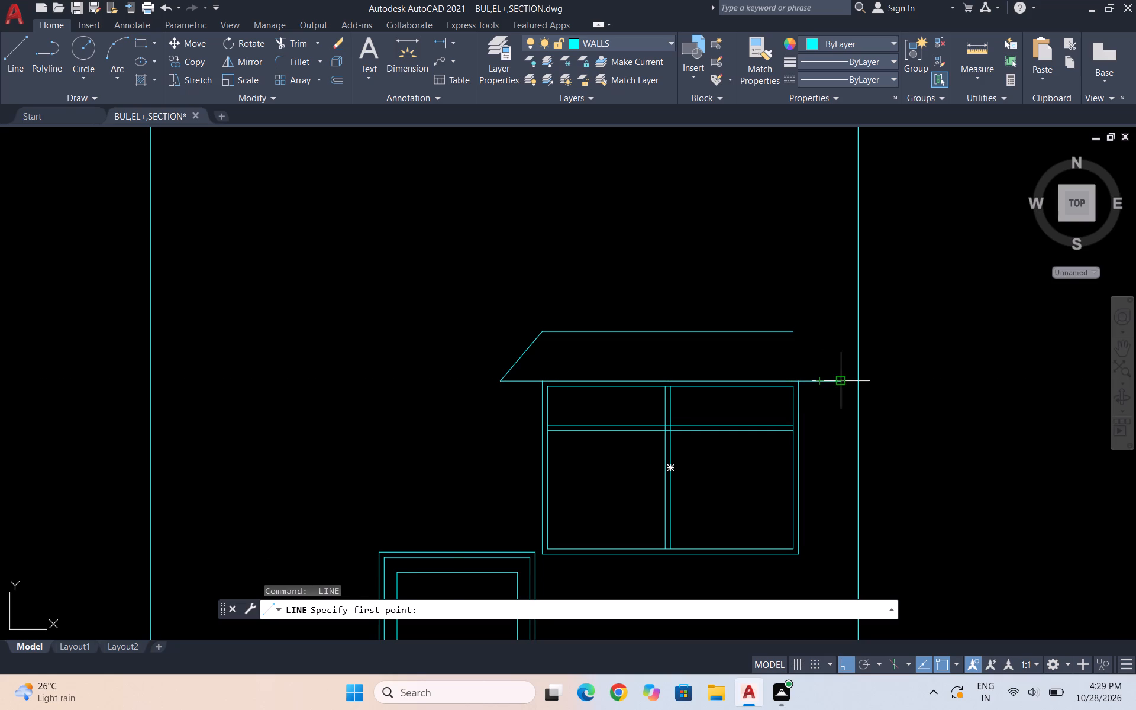
click(839, 380)
click(793, 334)
key(Escape)
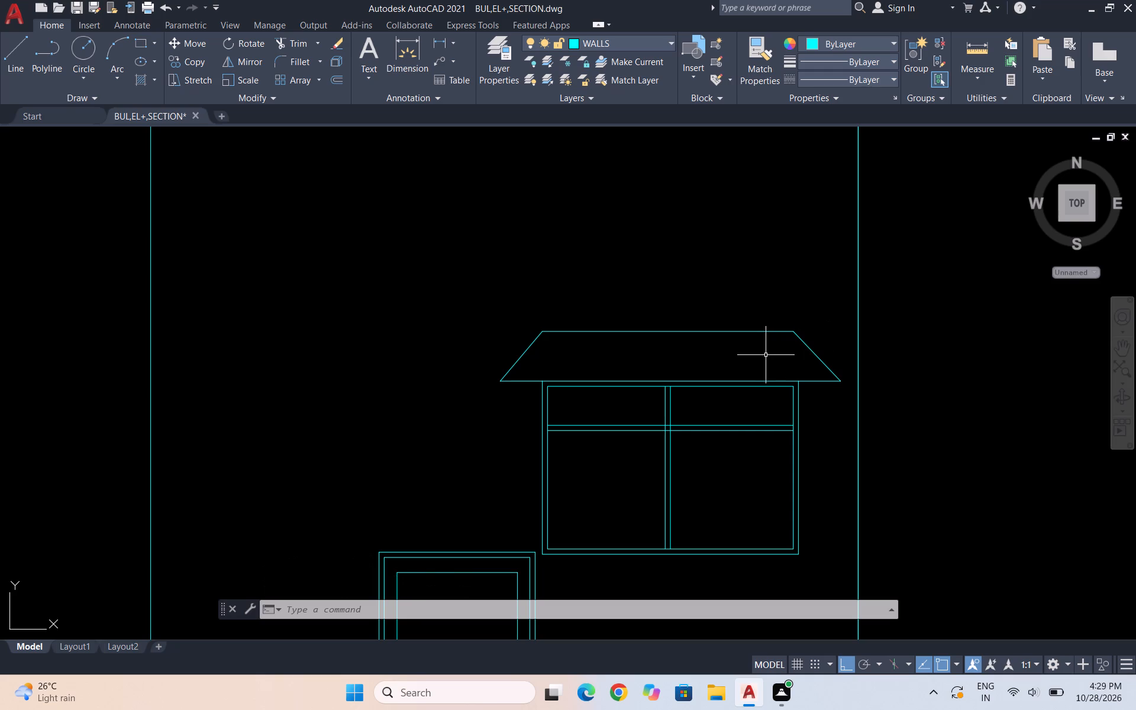
Make layer H current and hatch the trapezoidal canopy above the window with the GOST_GLASS pattern.
click(658, 41)
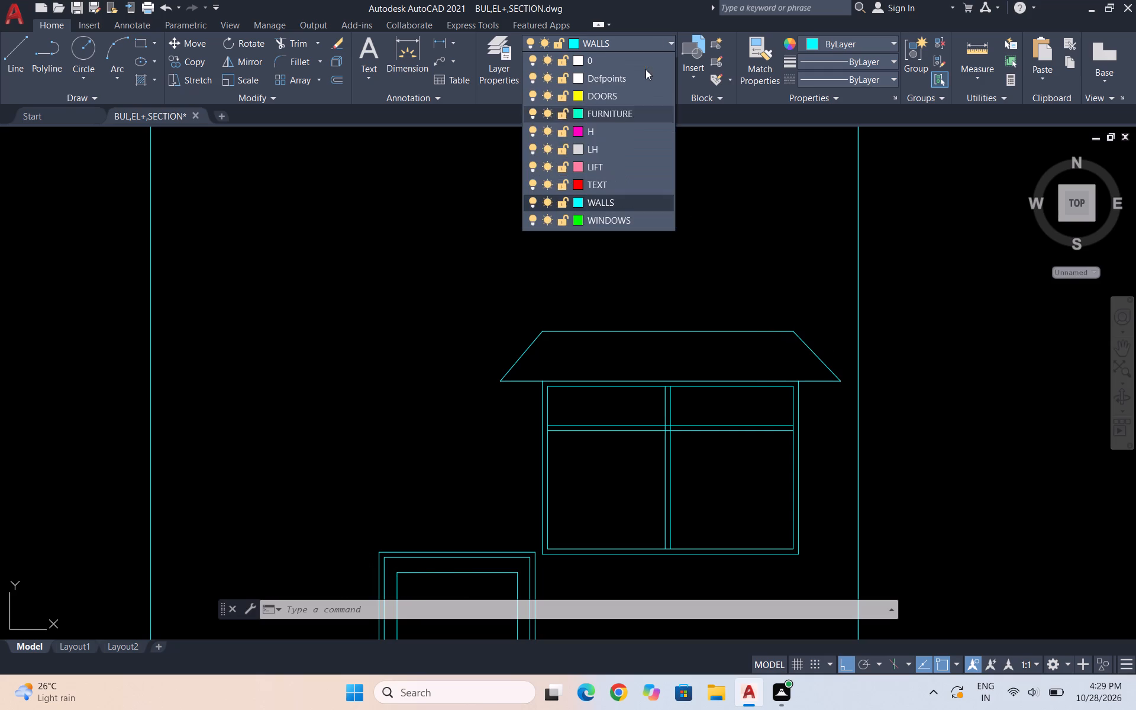
click(625, 138)
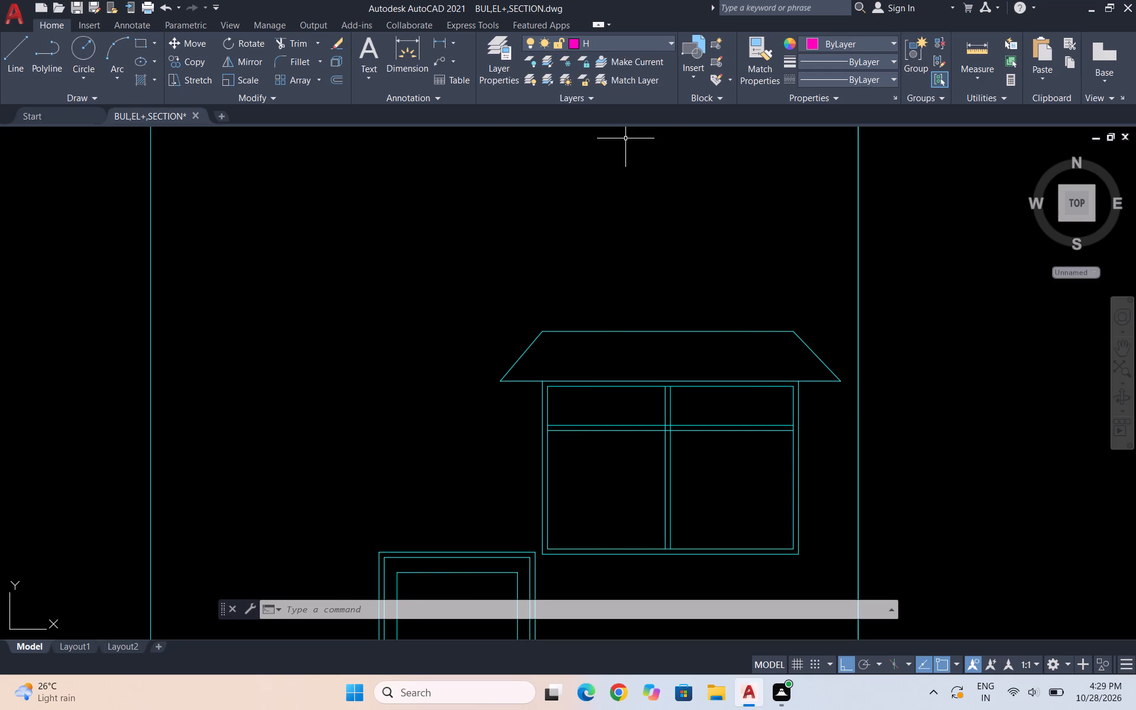
key(h)
key(Return)
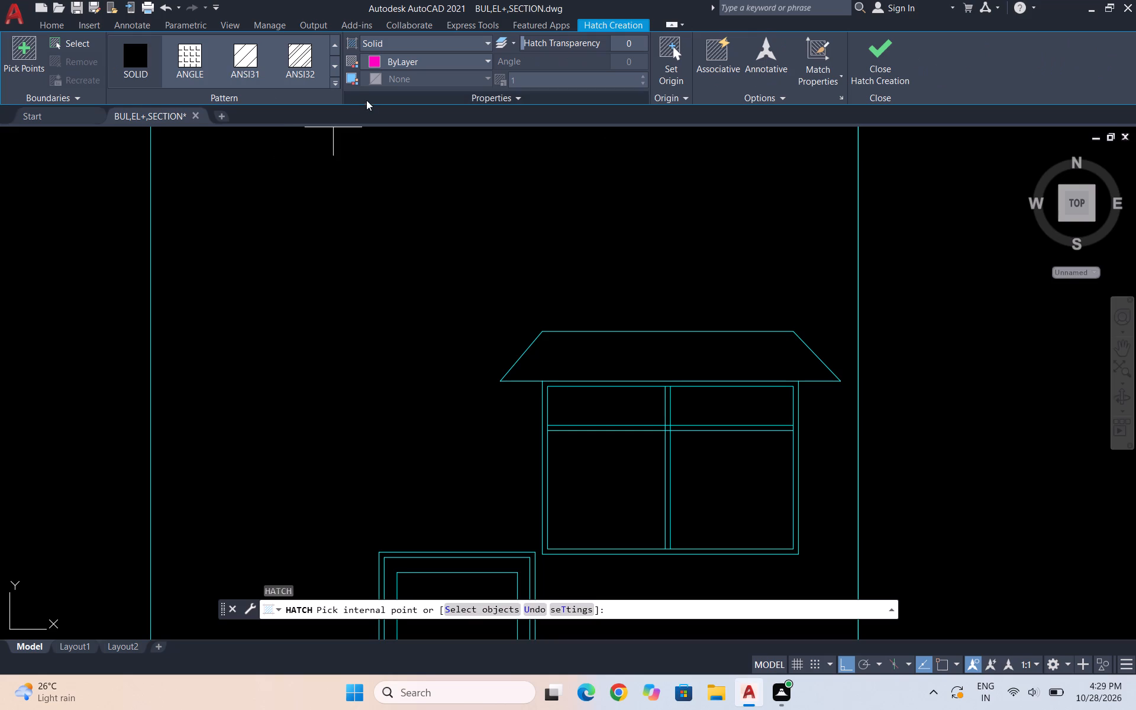
click(333, 84)
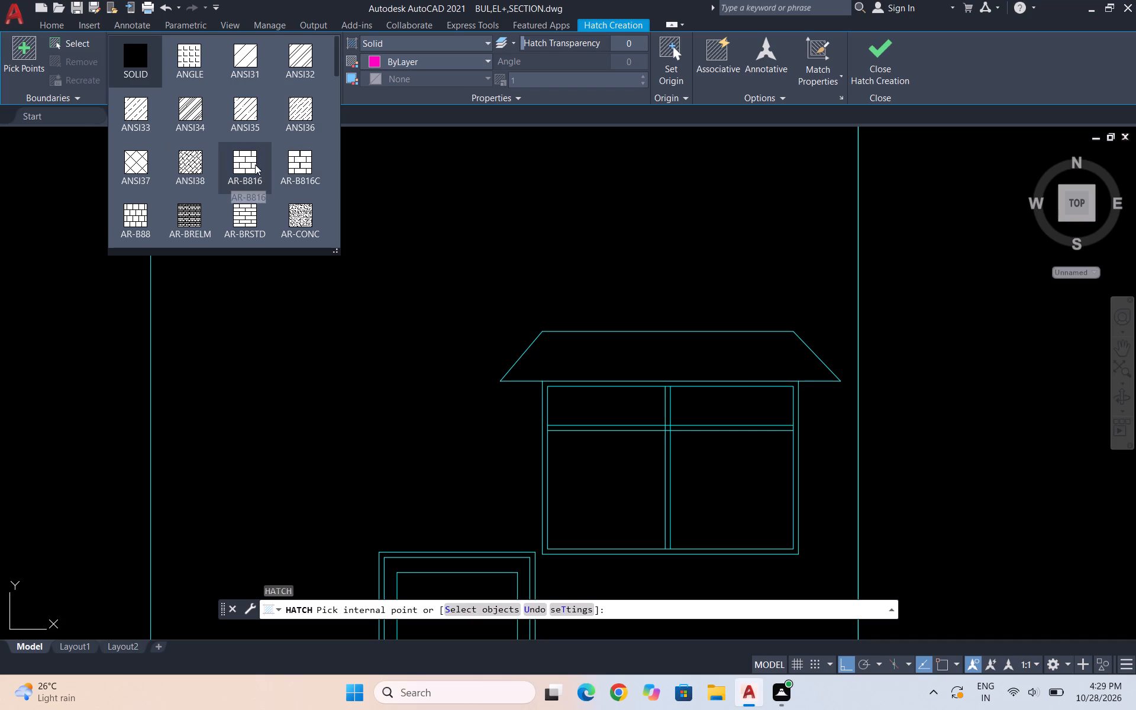
scroll(255, 164, down, 3)
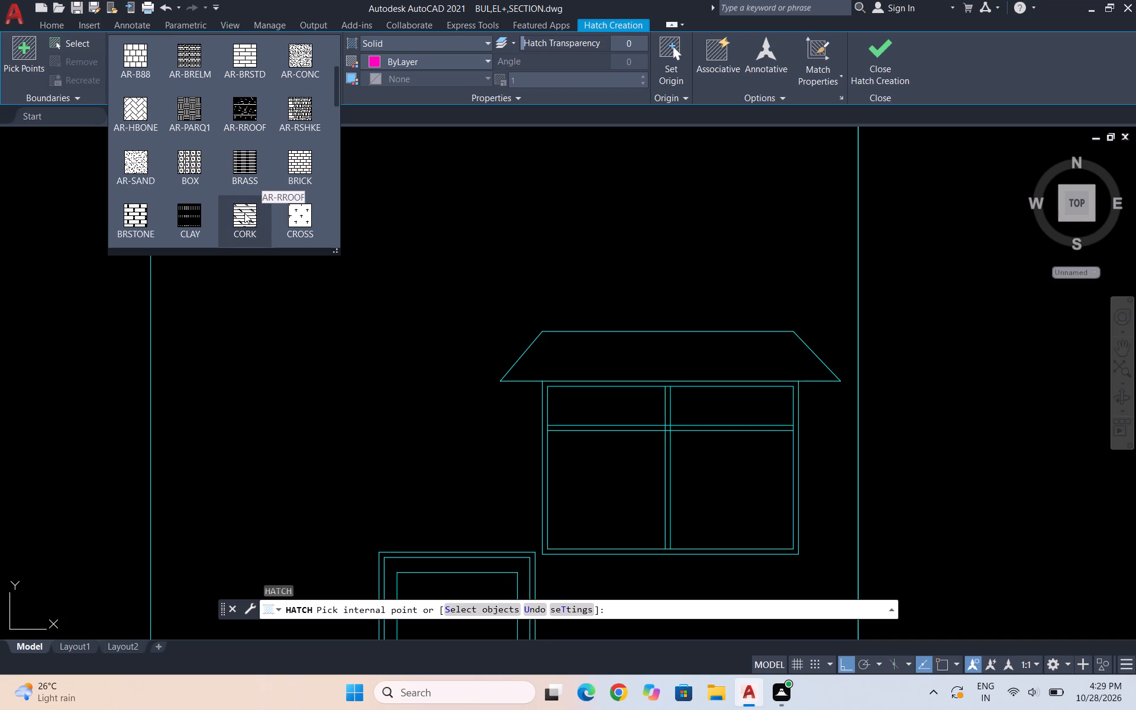
scroll(275, 180, down, 1)
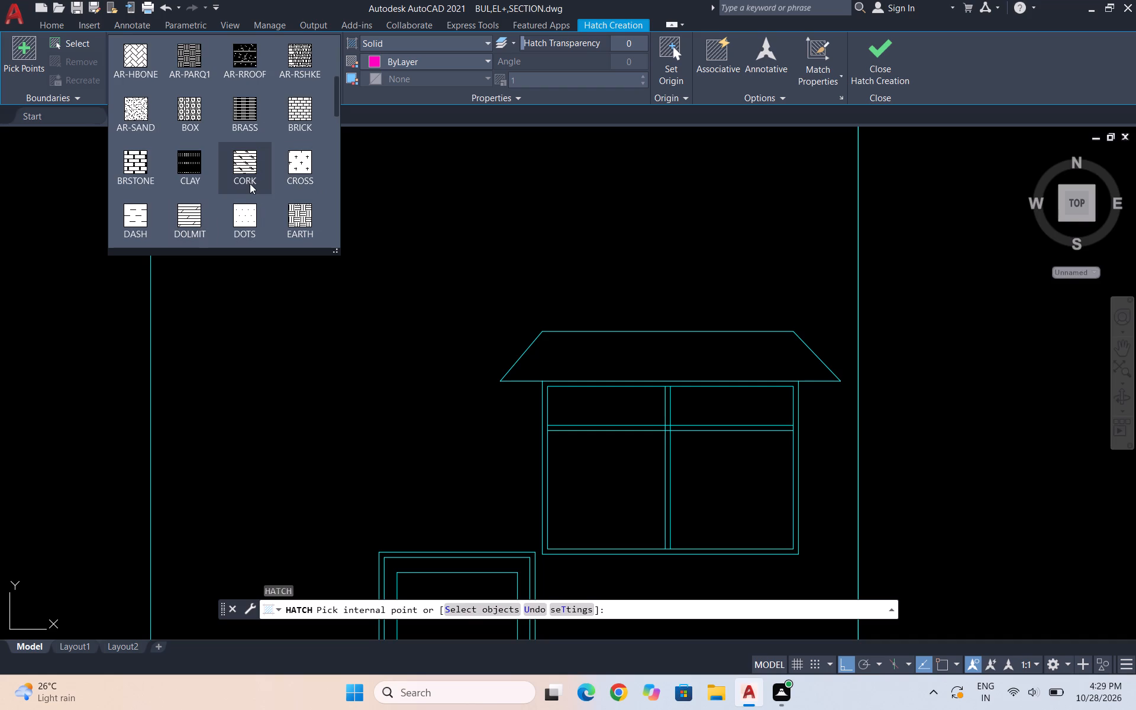
scroll(258, 191, down, 2)
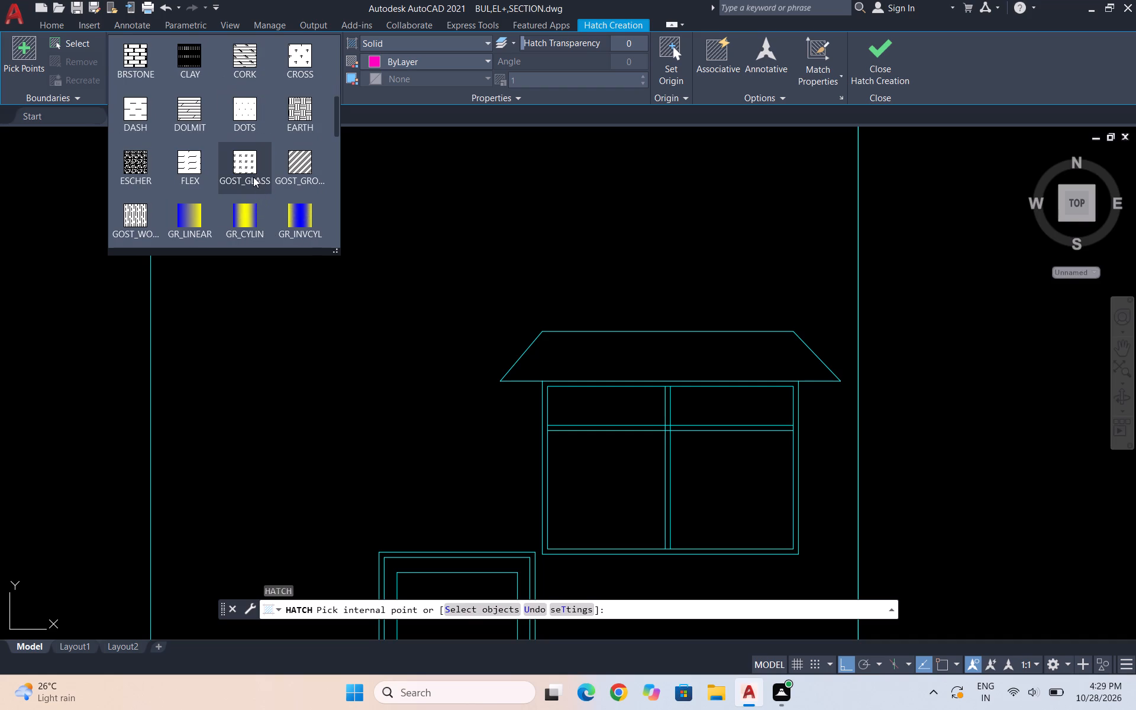
click(253, 177)
click(664, 351)
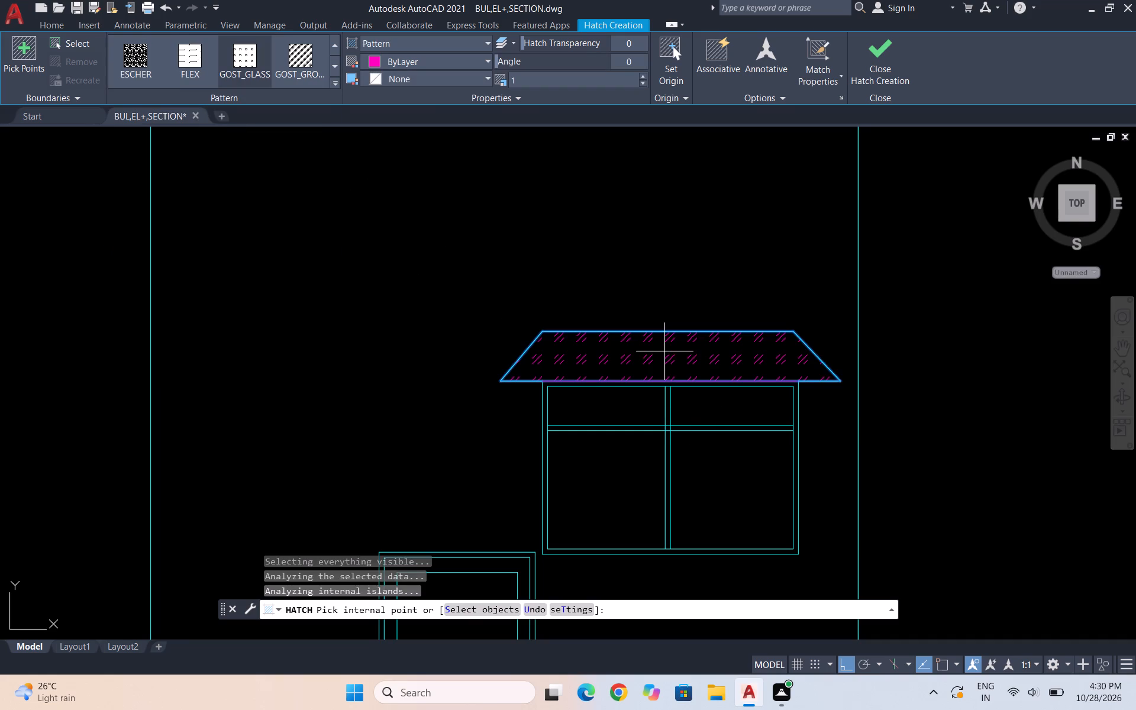
click(874, 66)
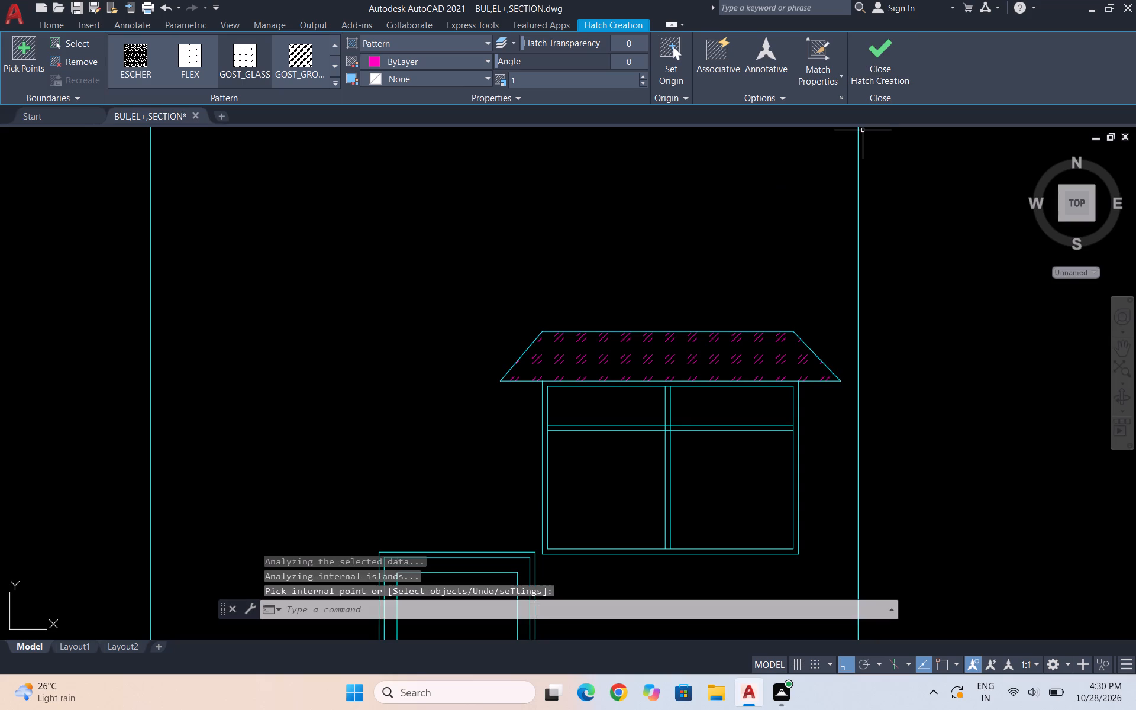
scroll(567, 391, down, 1)
key(Escape)
key(Escape)
key(Escape)
key(Escape)
key(Escape)
key(Escape)
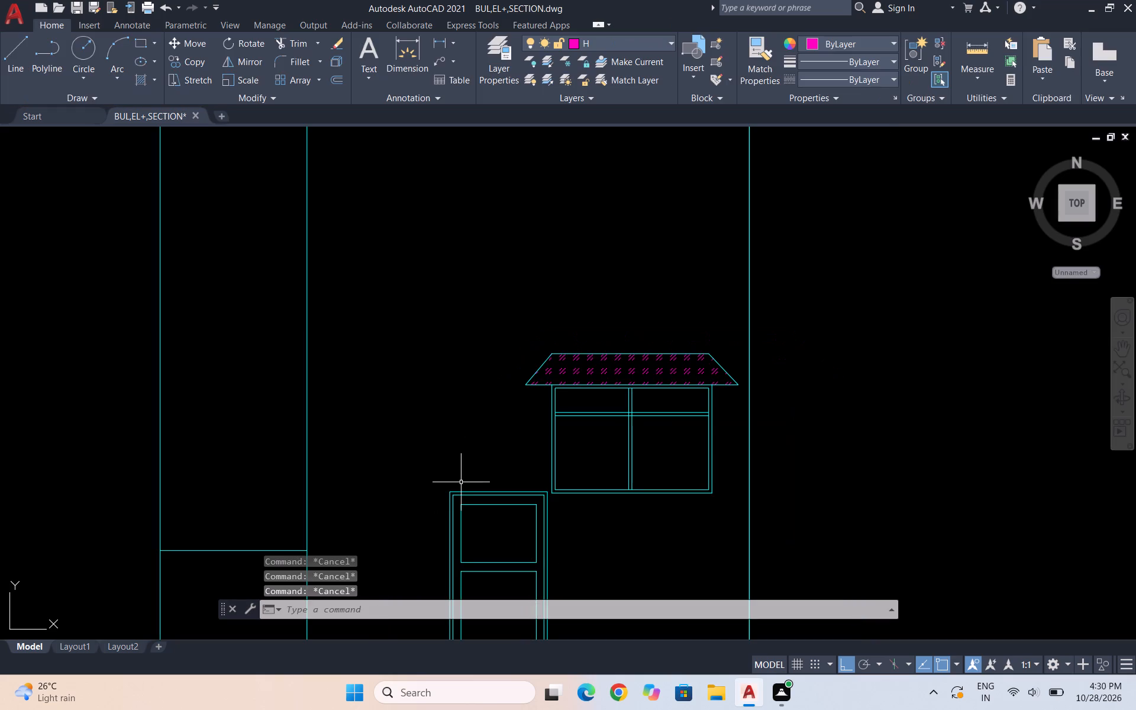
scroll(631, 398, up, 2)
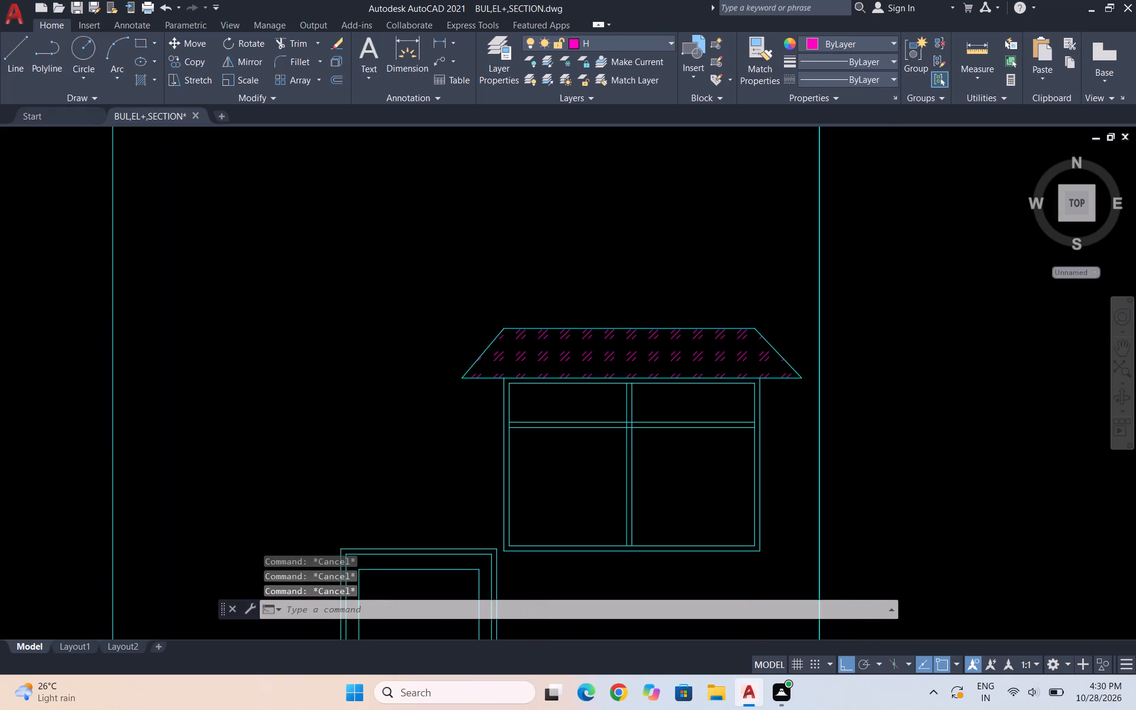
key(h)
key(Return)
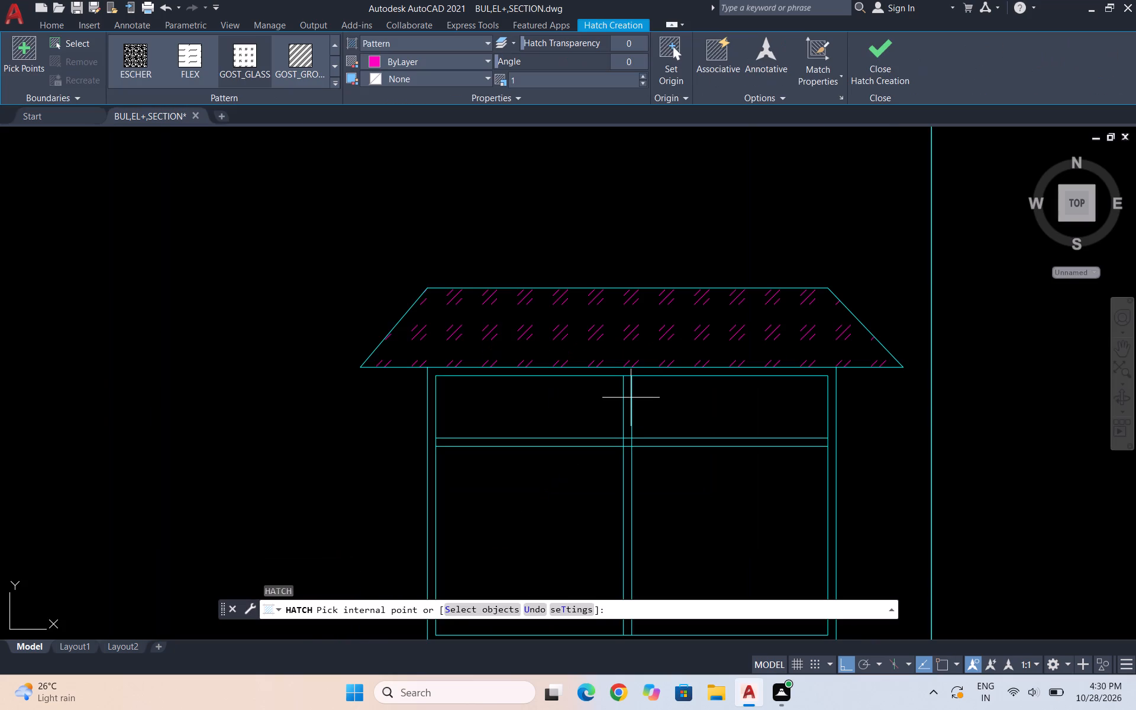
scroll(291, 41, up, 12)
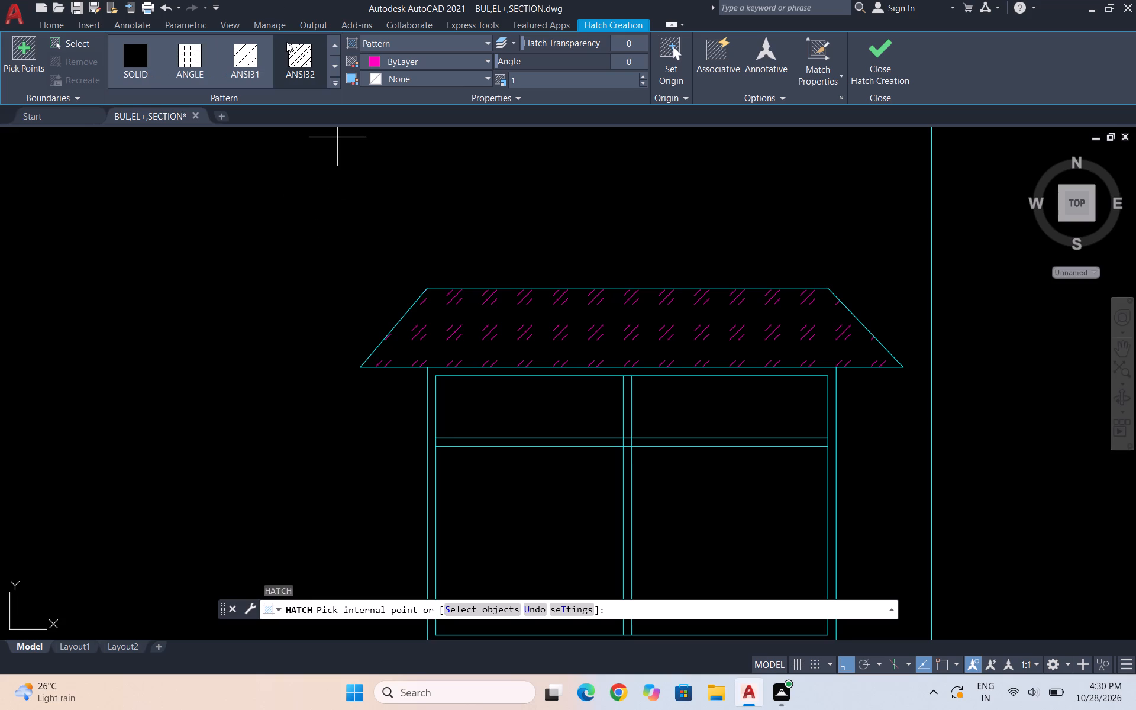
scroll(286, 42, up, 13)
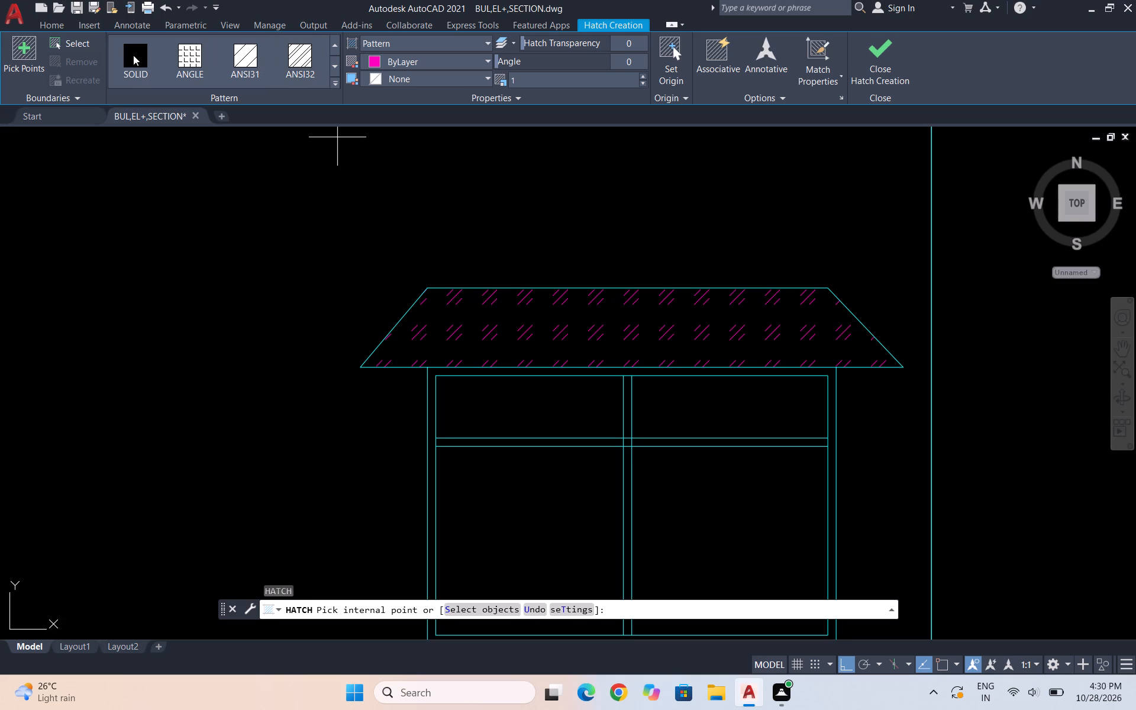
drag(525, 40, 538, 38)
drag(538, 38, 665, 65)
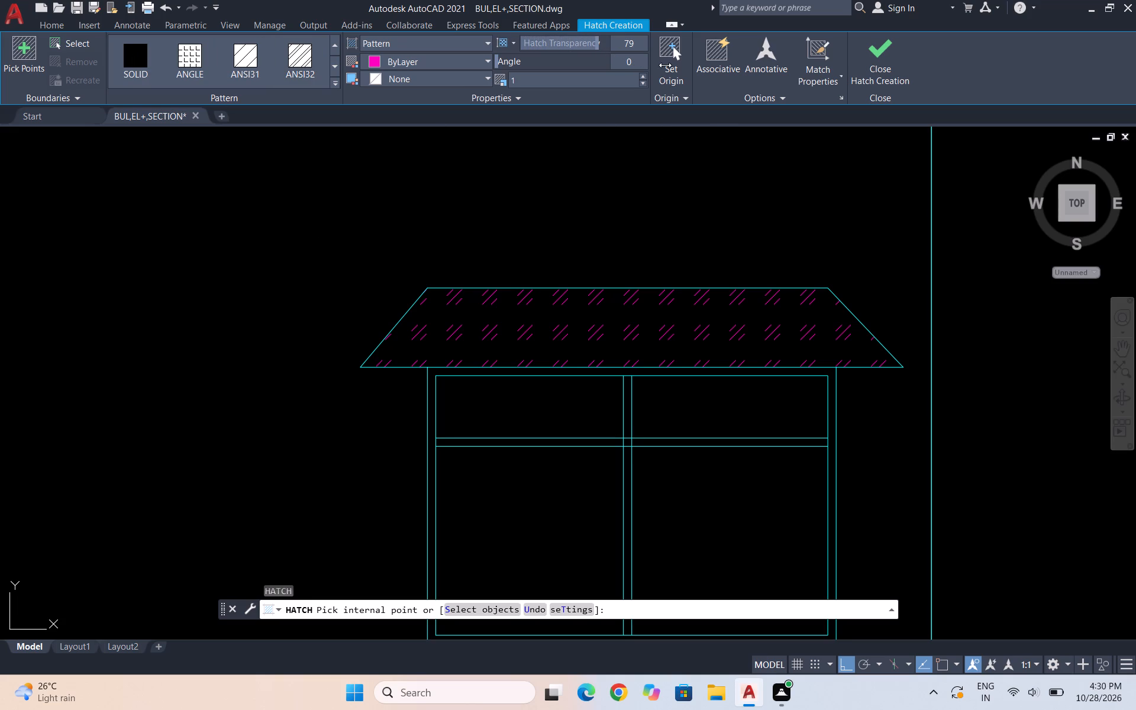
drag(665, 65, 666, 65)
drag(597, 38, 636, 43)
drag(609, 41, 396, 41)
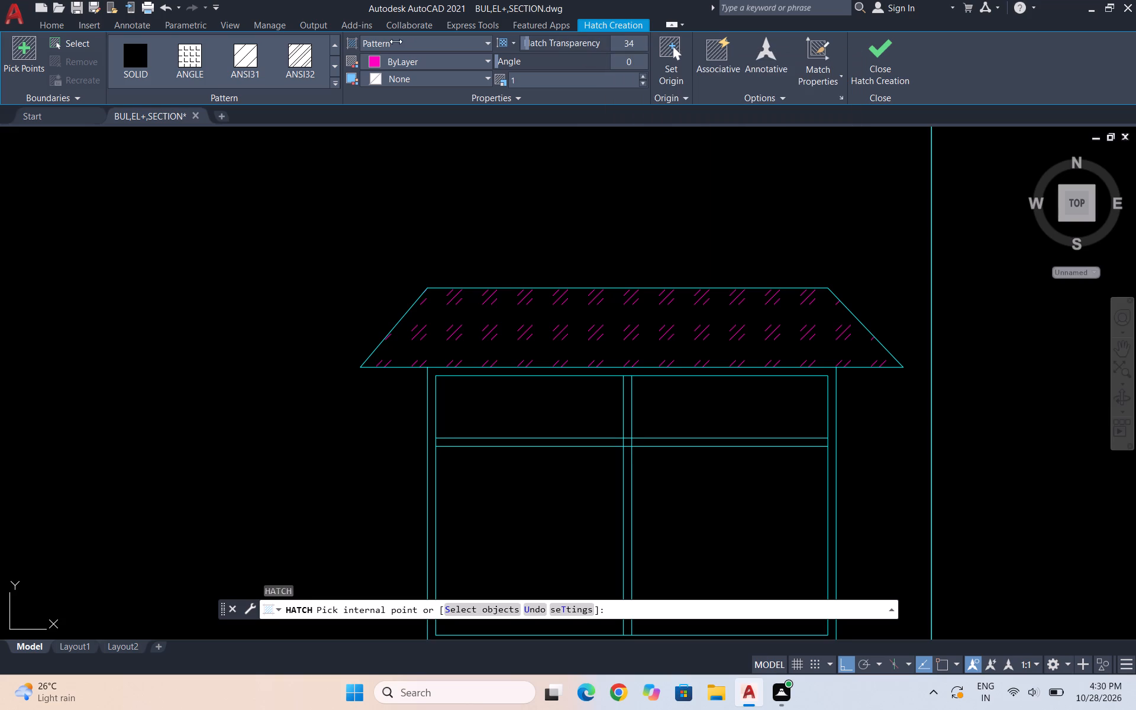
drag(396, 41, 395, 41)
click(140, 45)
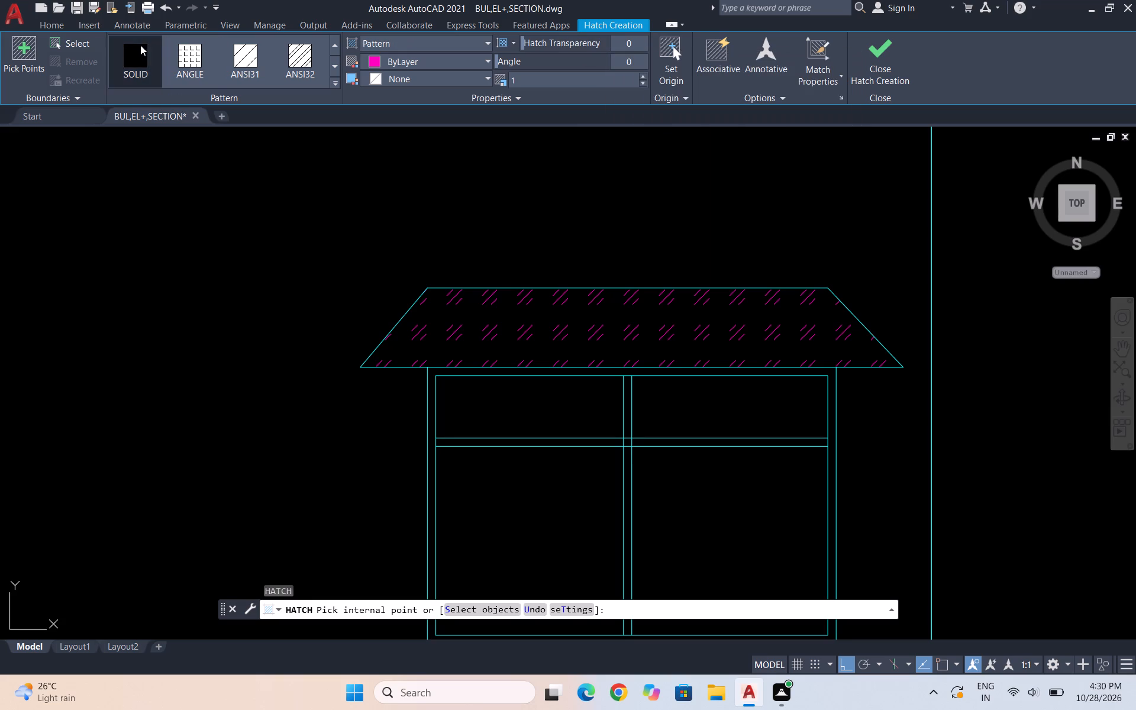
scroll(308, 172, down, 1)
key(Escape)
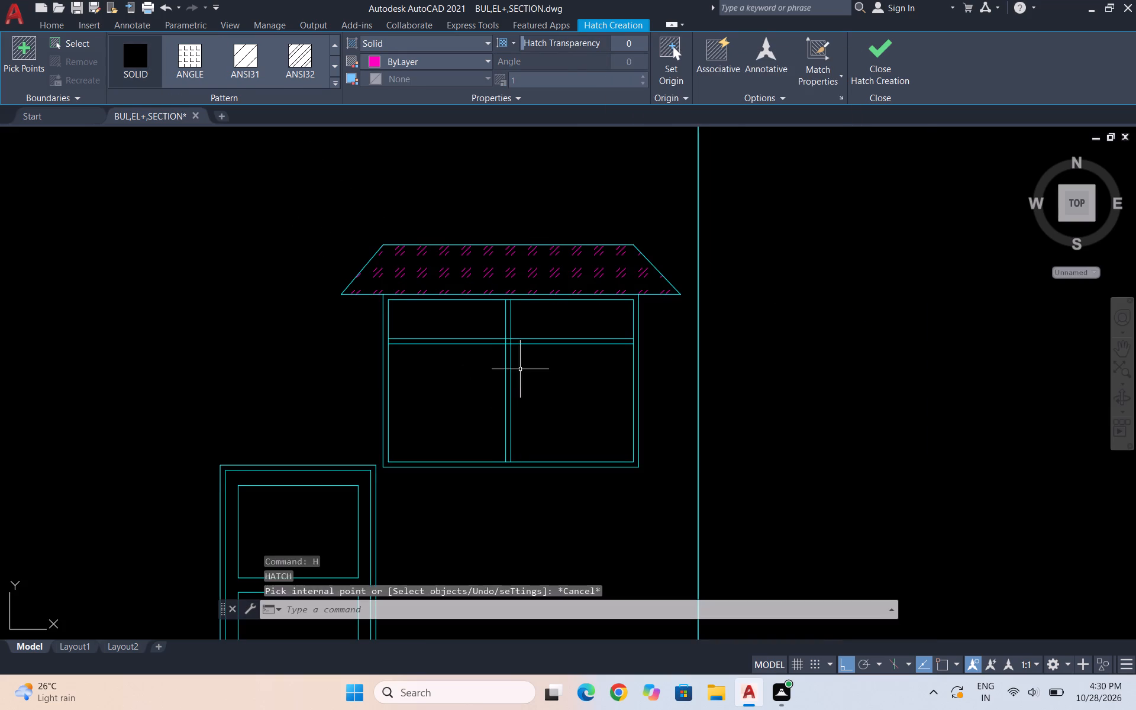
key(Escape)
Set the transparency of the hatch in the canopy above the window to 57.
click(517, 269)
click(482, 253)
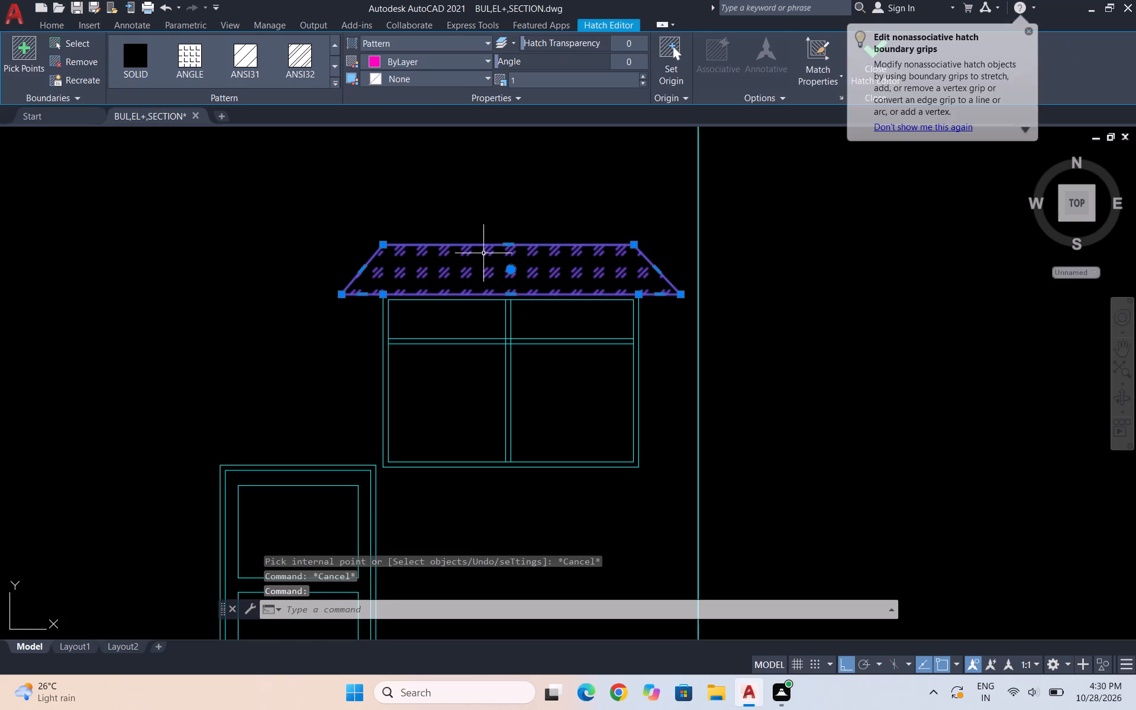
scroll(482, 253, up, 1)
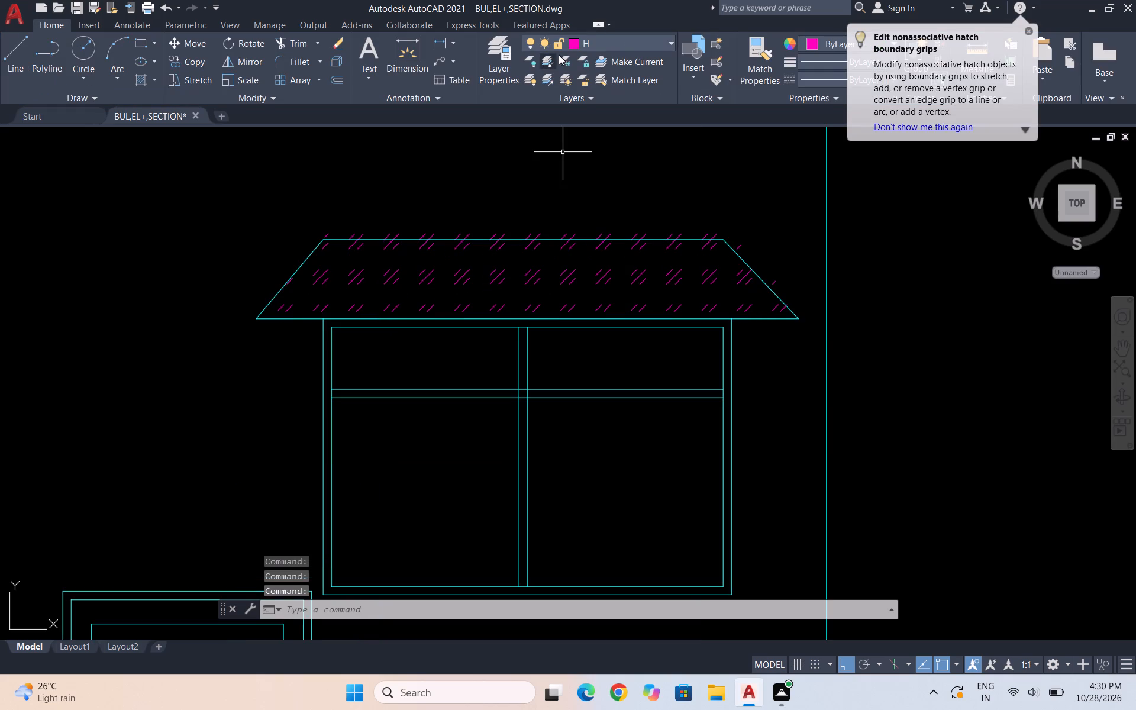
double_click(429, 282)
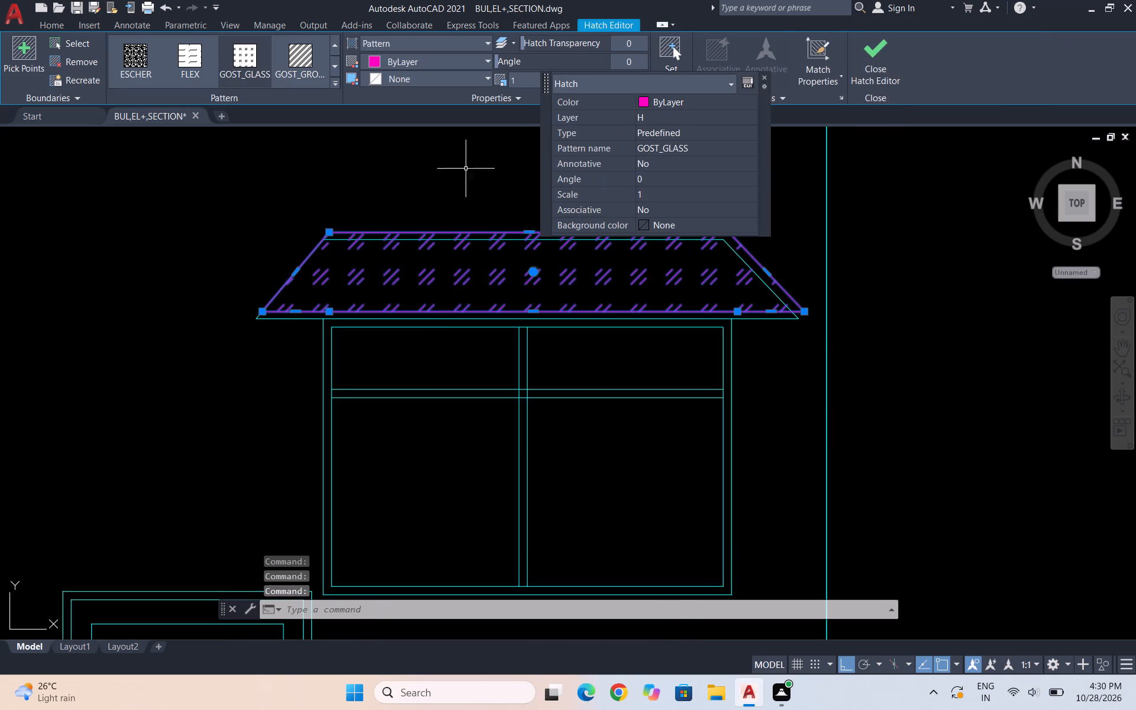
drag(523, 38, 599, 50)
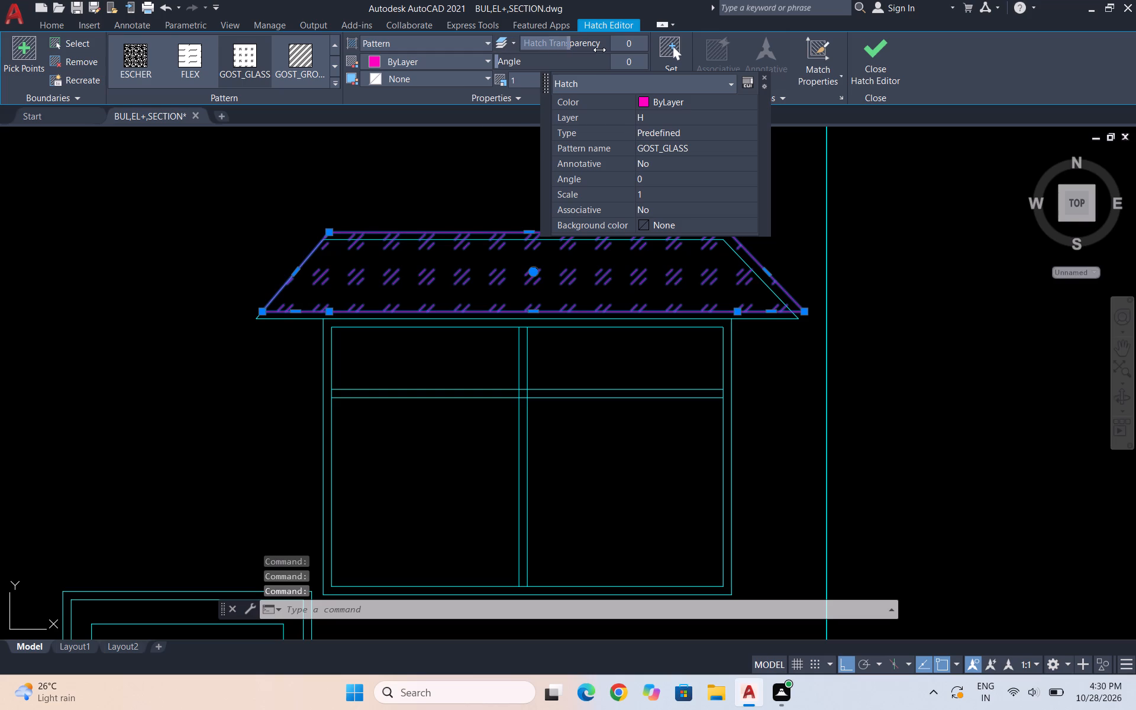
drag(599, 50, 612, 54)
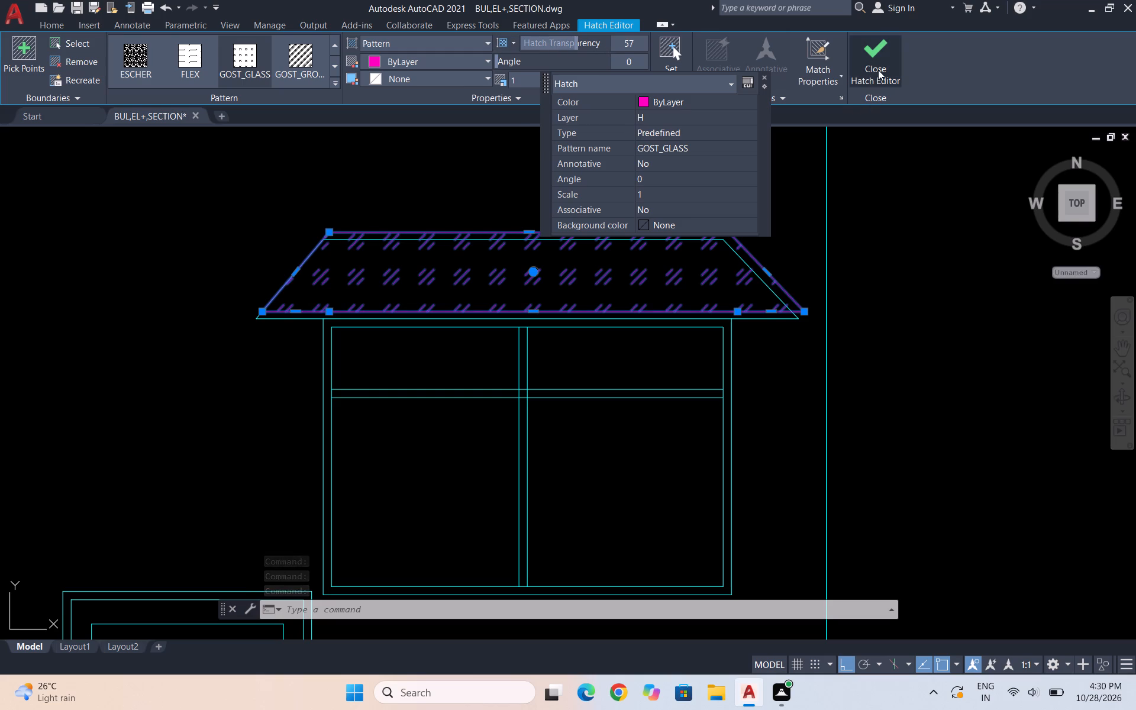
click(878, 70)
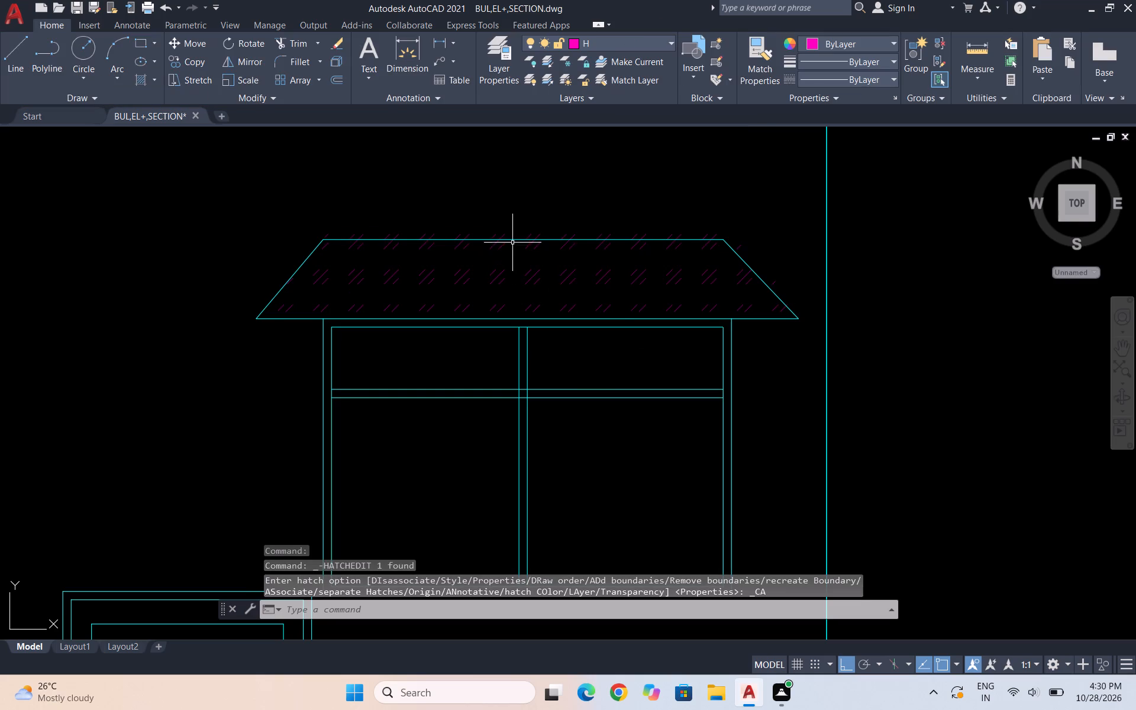
Delete the displaced hatch from the canopy above the window.
scroll(508, 255, up, 1)
drag(535, 301, 474, 270)
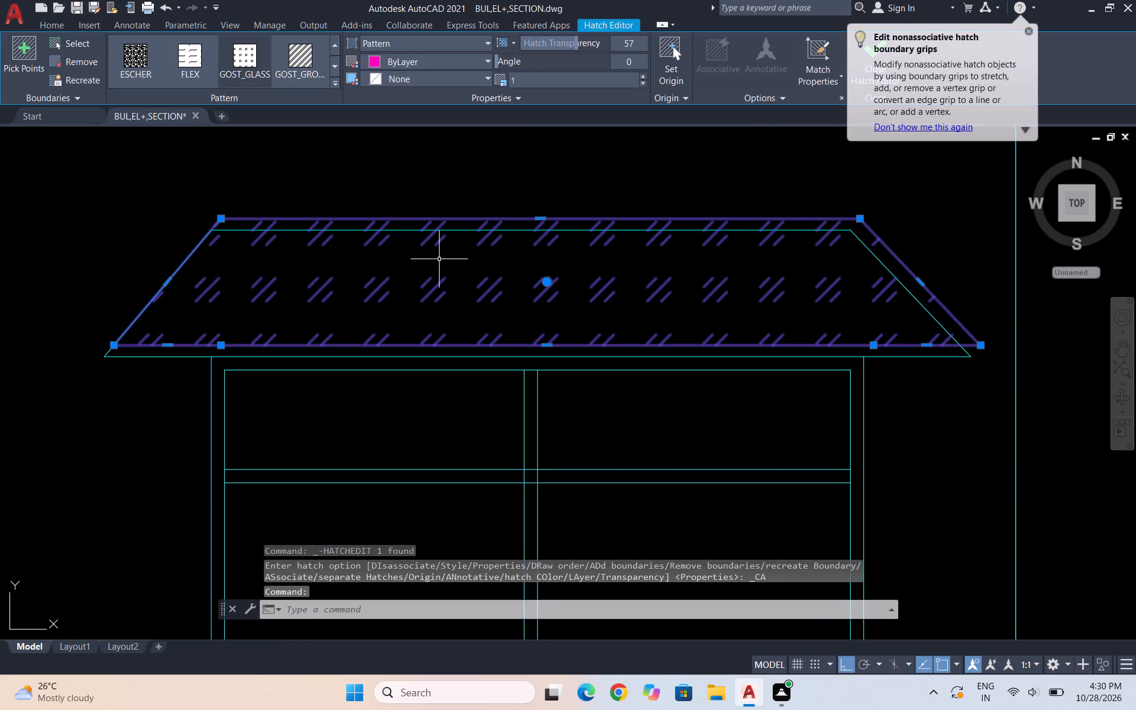
key(Delete)
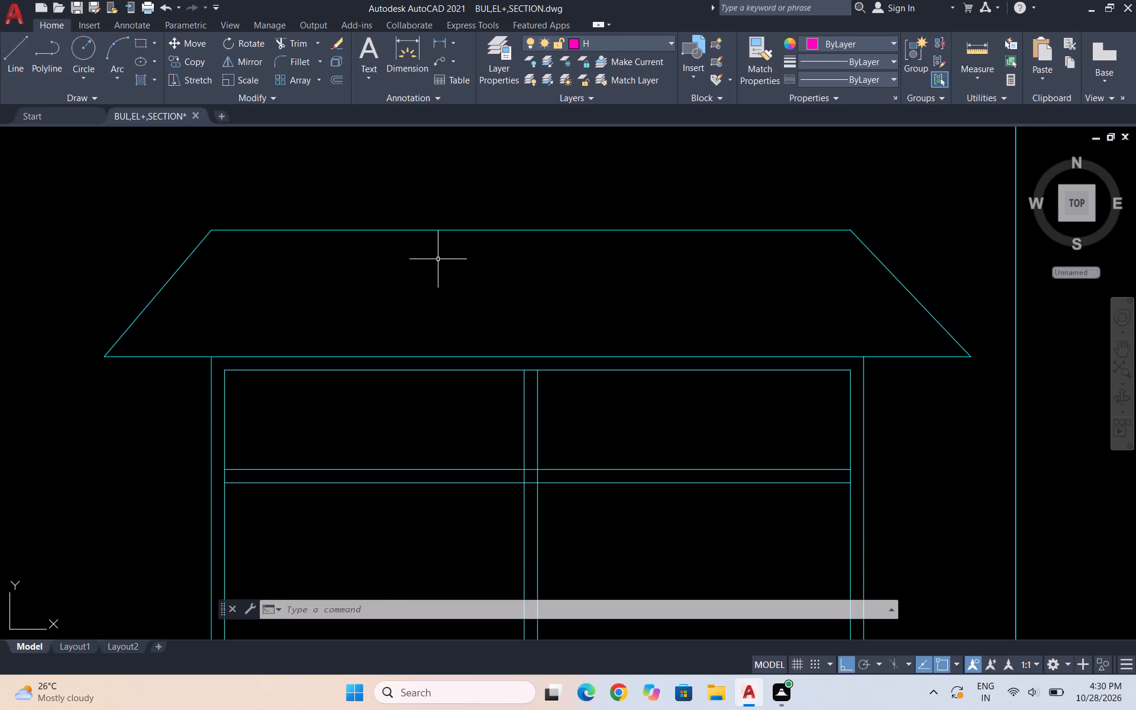
Hatch the empty trapezoidal canopy above the window with the GOST_GLASS pattern at zero transparency.
key(h)
key(Return)
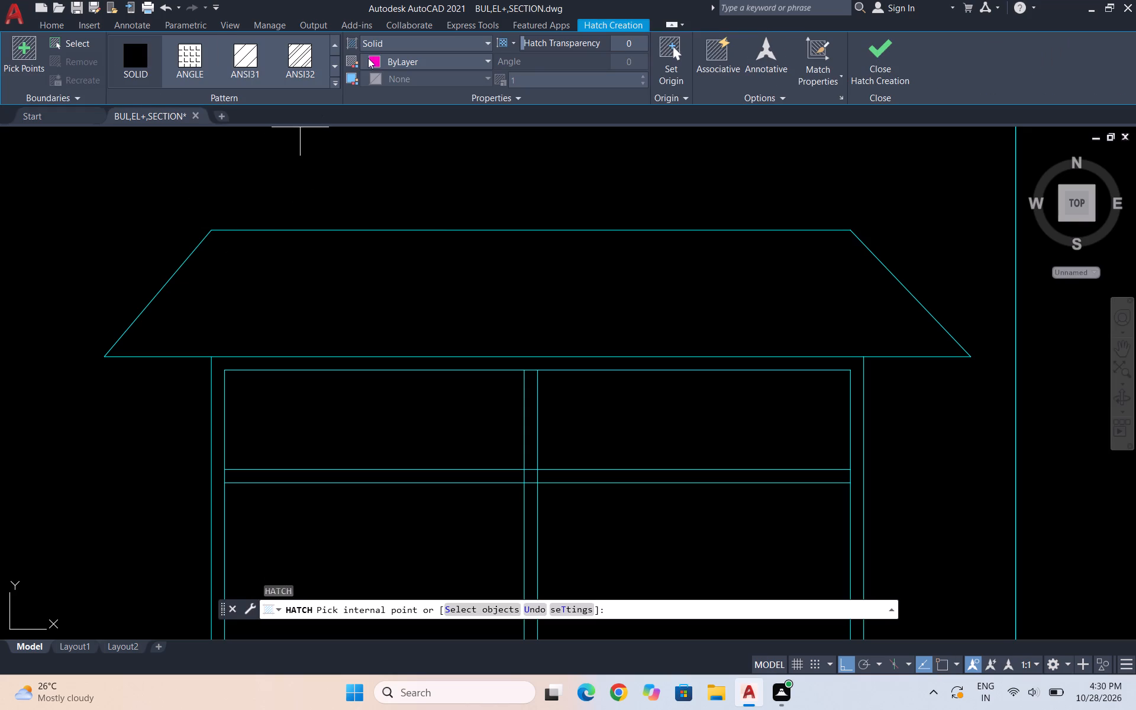
scroll(327, 56, down, 1)
scroll(263, 56, down, 1)
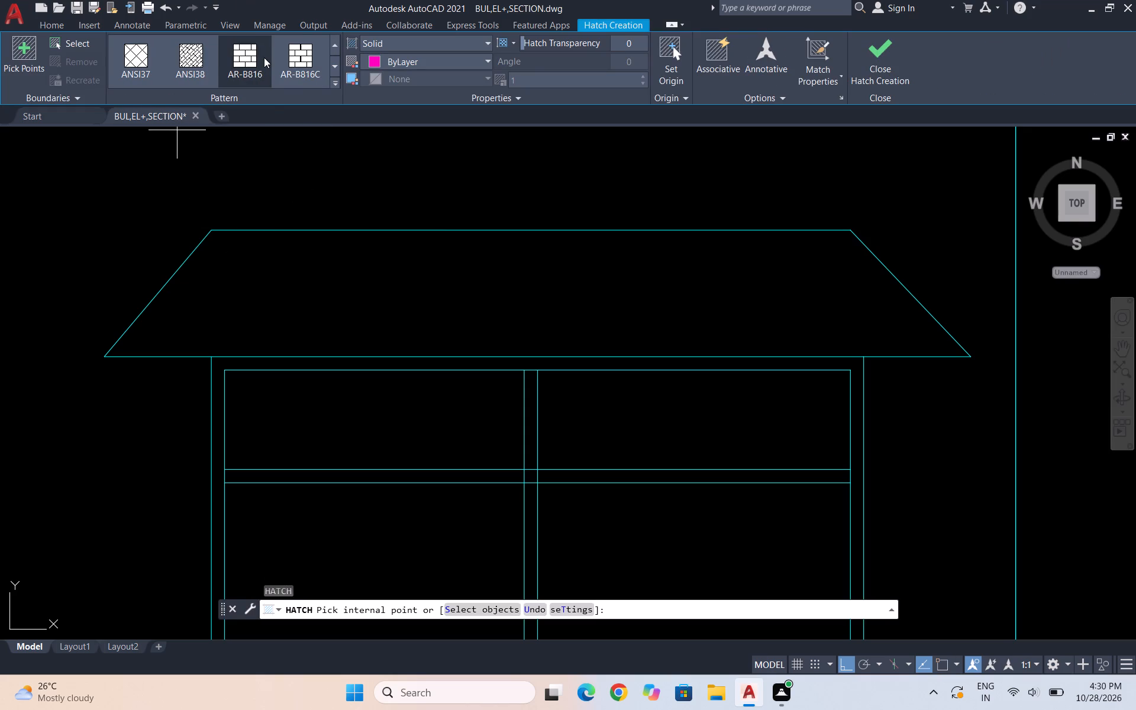
scroll(264, 57, down, 5)
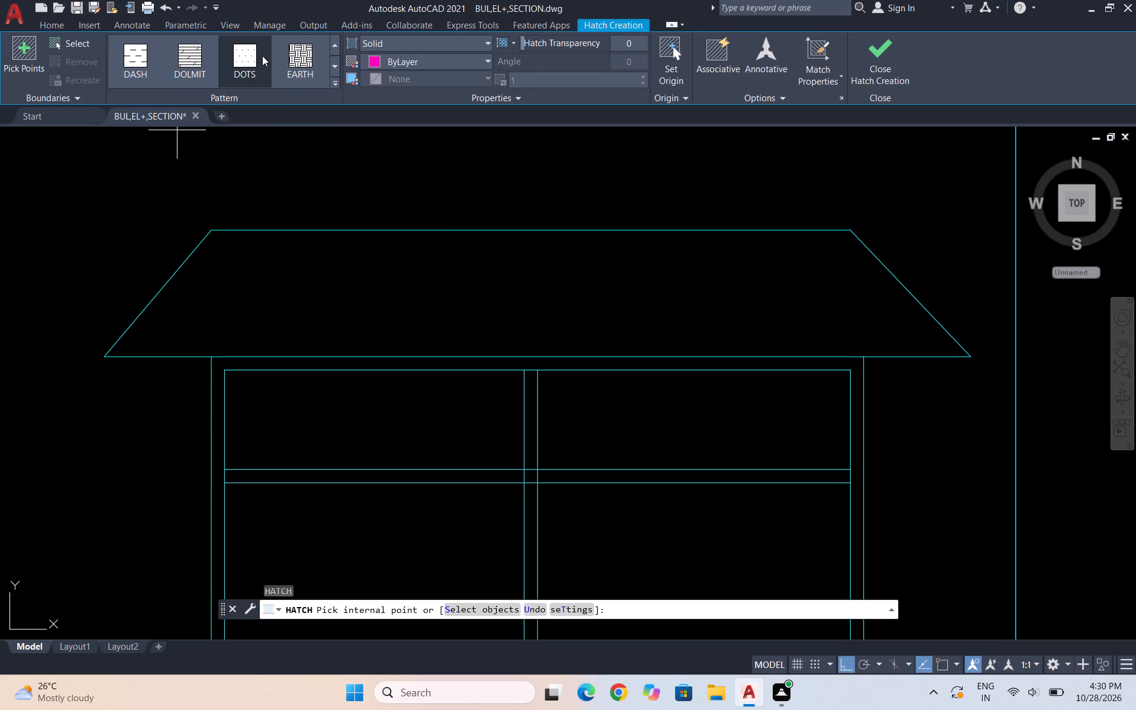
scroll(246, 64, up, 1)
scroll(246, 64, down, 3)
scroll(246, 69, up, 3)
scroll(244, 69, down, 1)
scroll(247, 70, up, 1)
scroll(248, 70, down, 2)
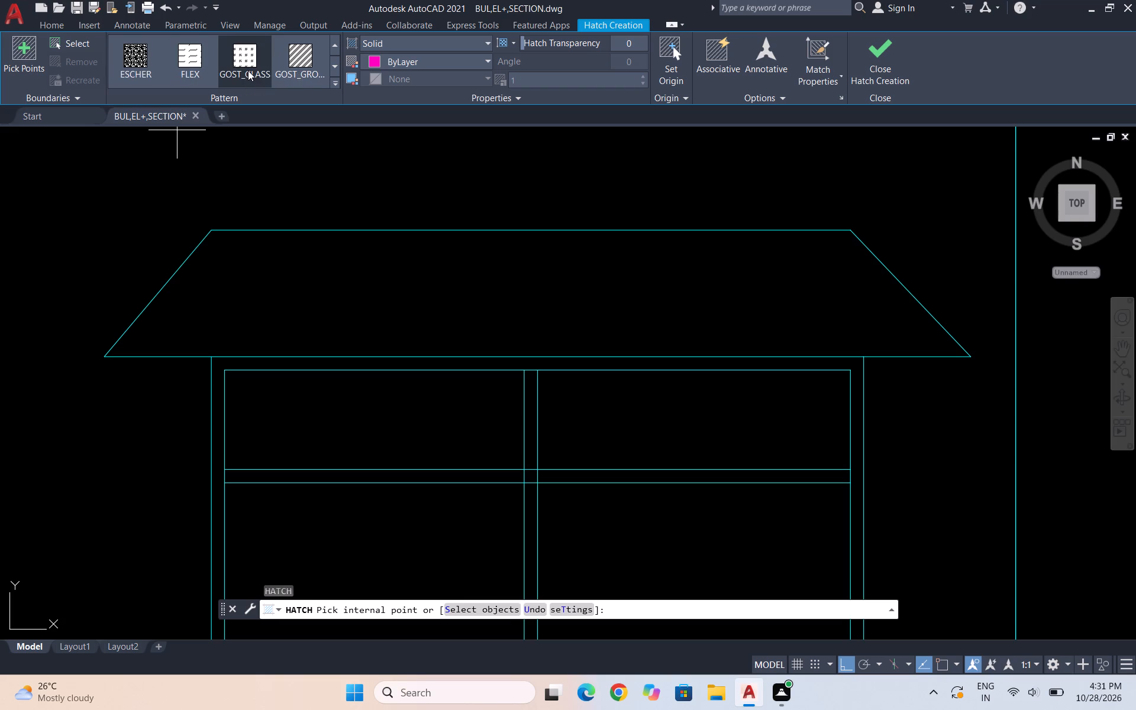
click(248, 70)
click(330, 316)
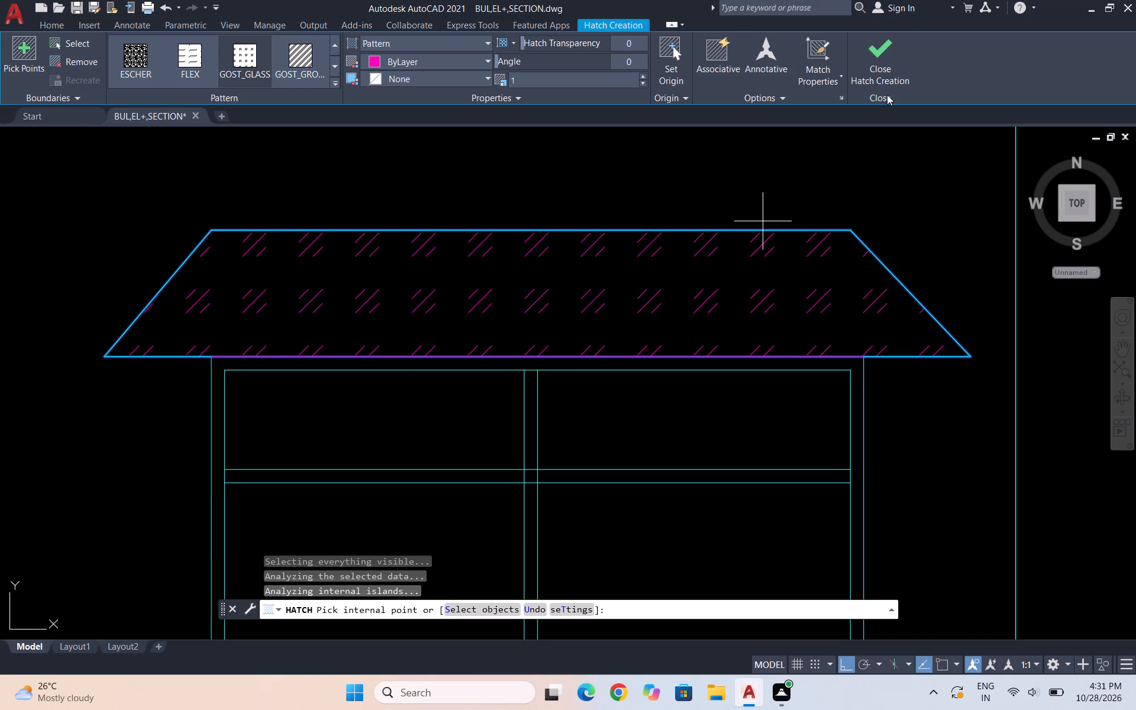
click(895, 69)
scroll(628, 224, down, 1)
scroll(540, 288, down, 2)
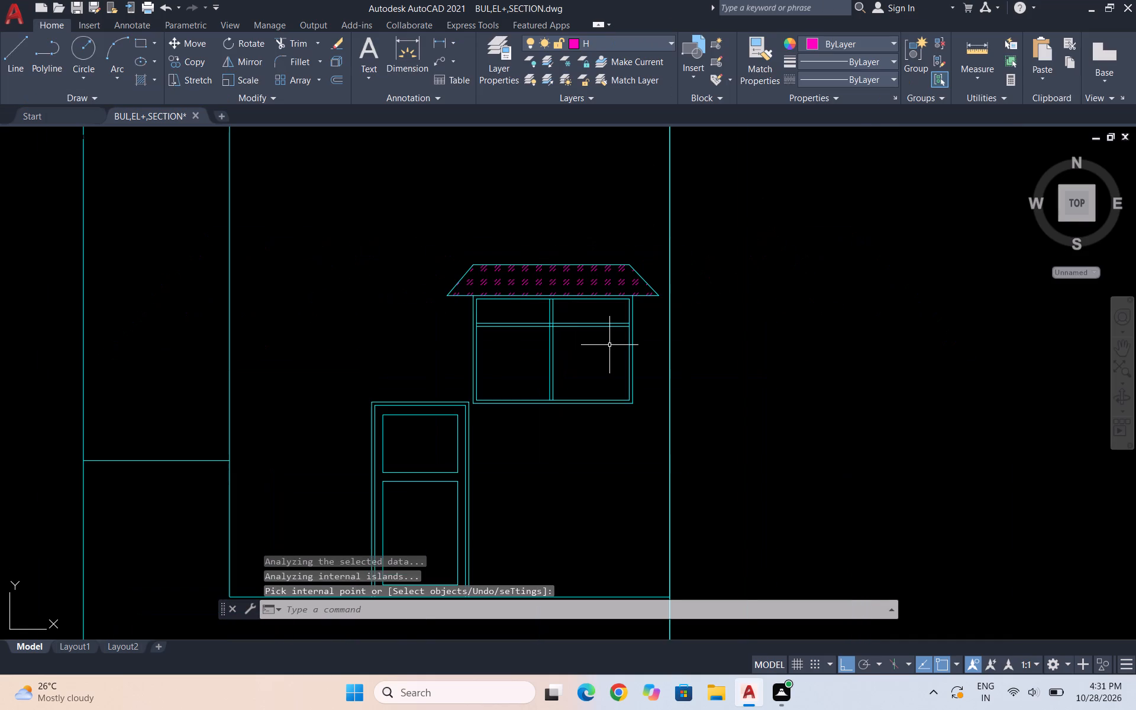
key(Escape)
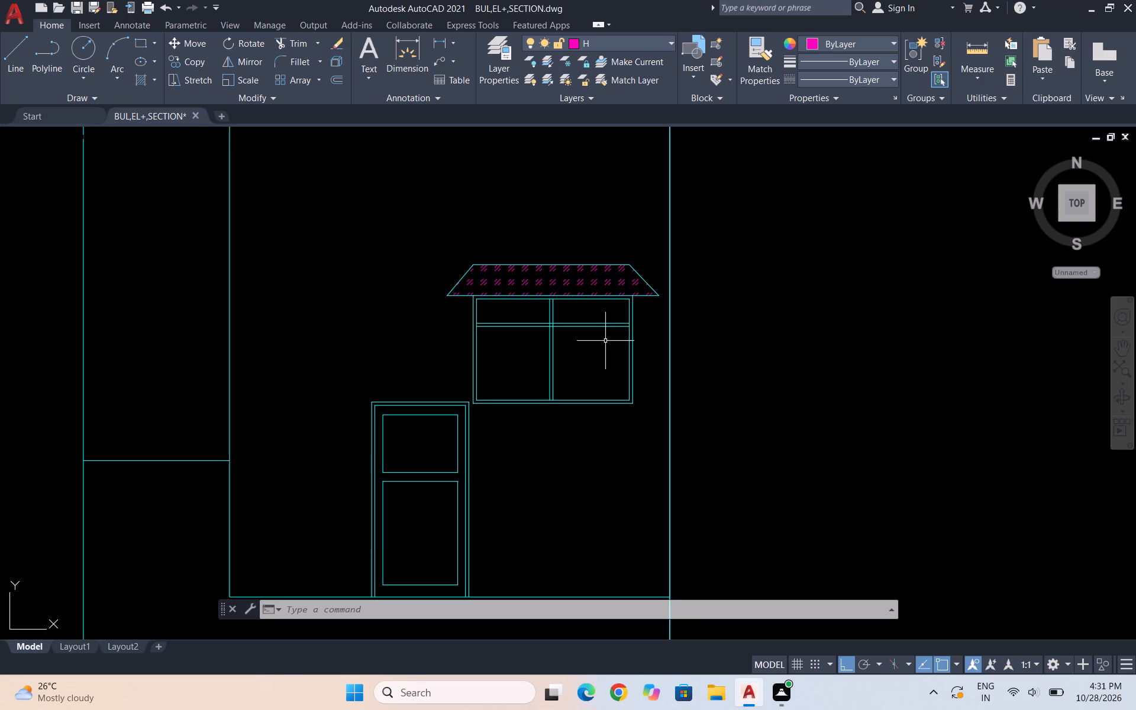
key(Escape)
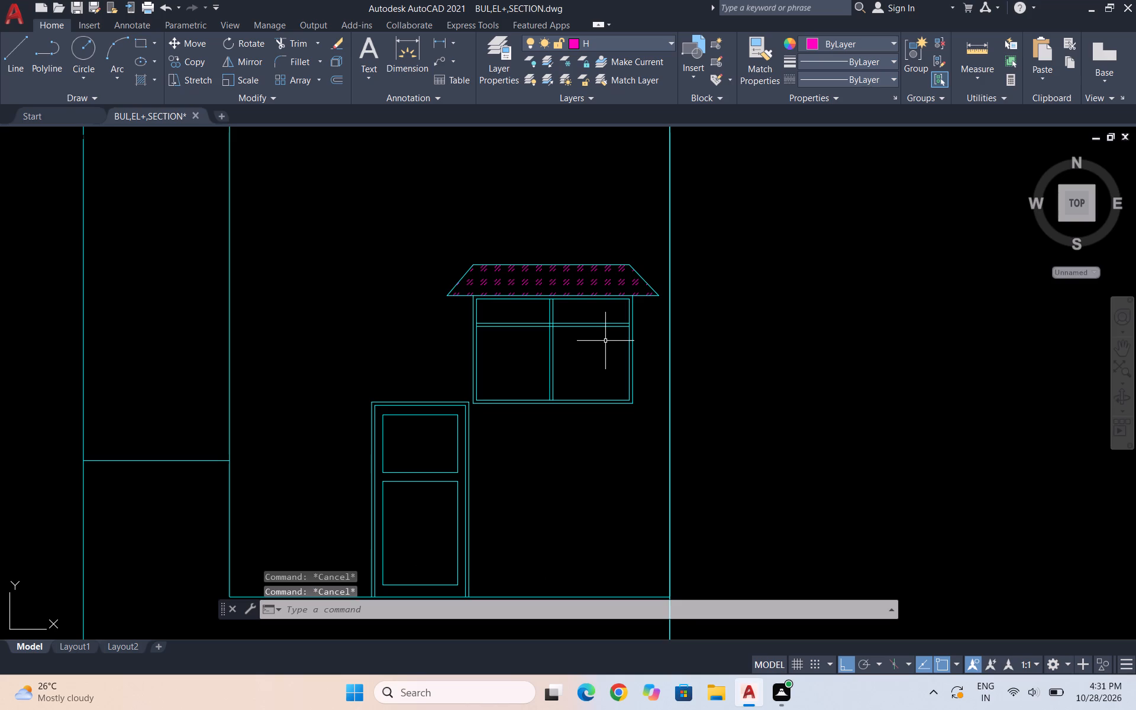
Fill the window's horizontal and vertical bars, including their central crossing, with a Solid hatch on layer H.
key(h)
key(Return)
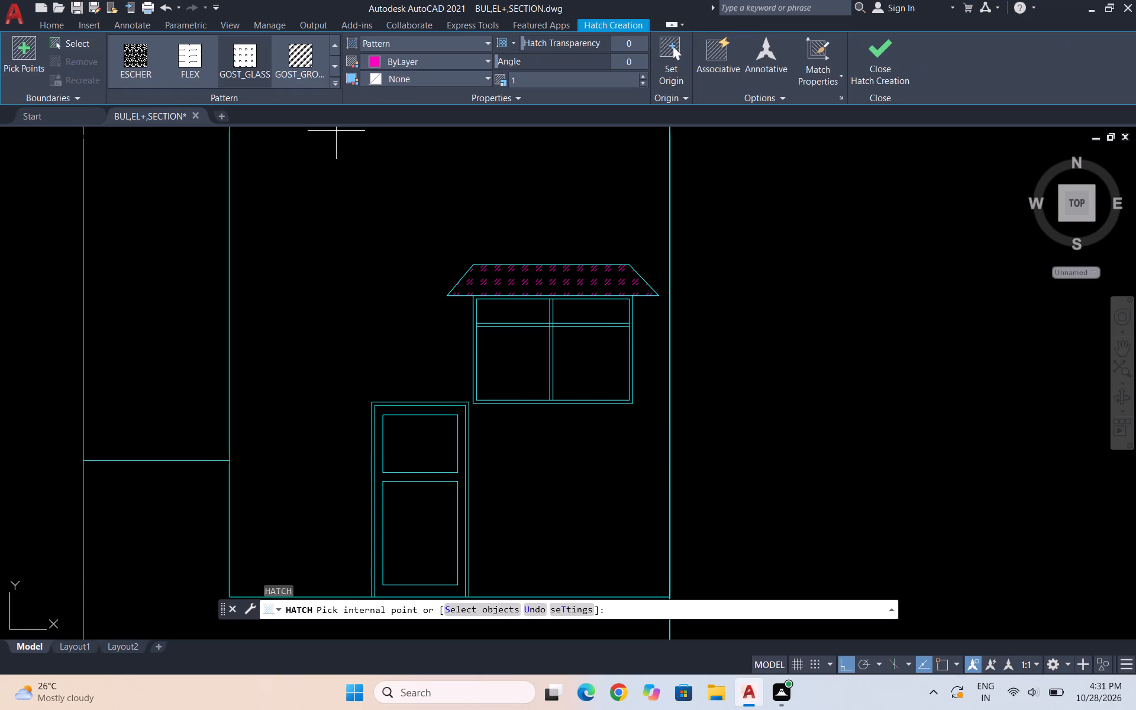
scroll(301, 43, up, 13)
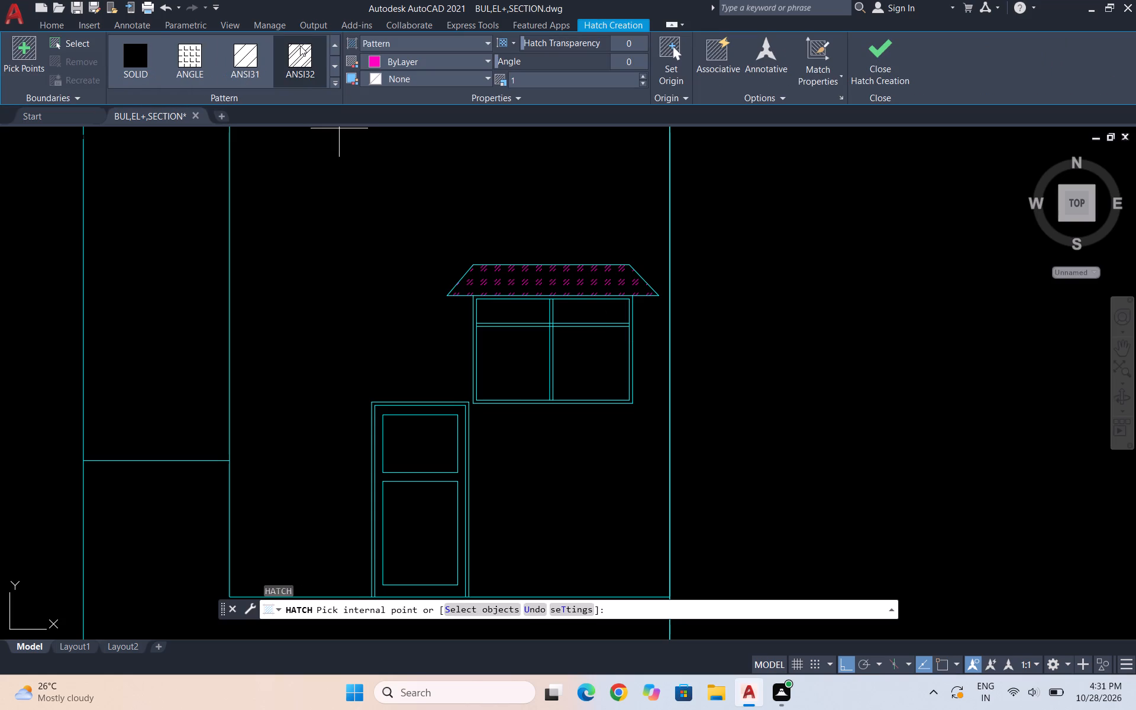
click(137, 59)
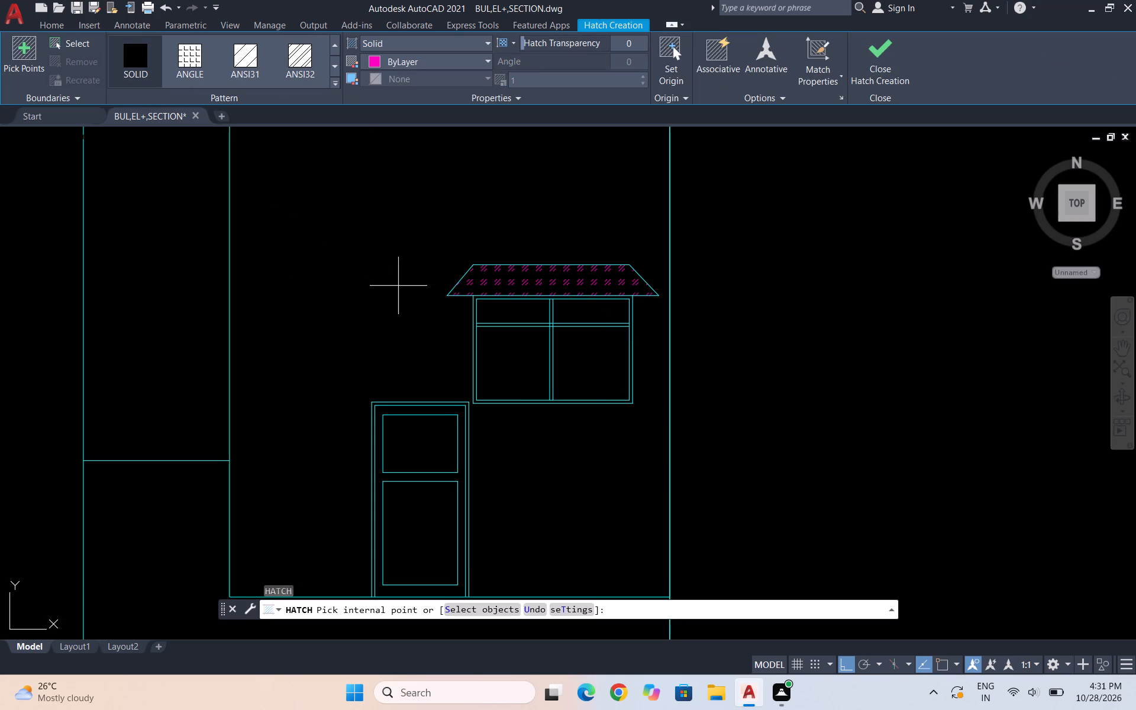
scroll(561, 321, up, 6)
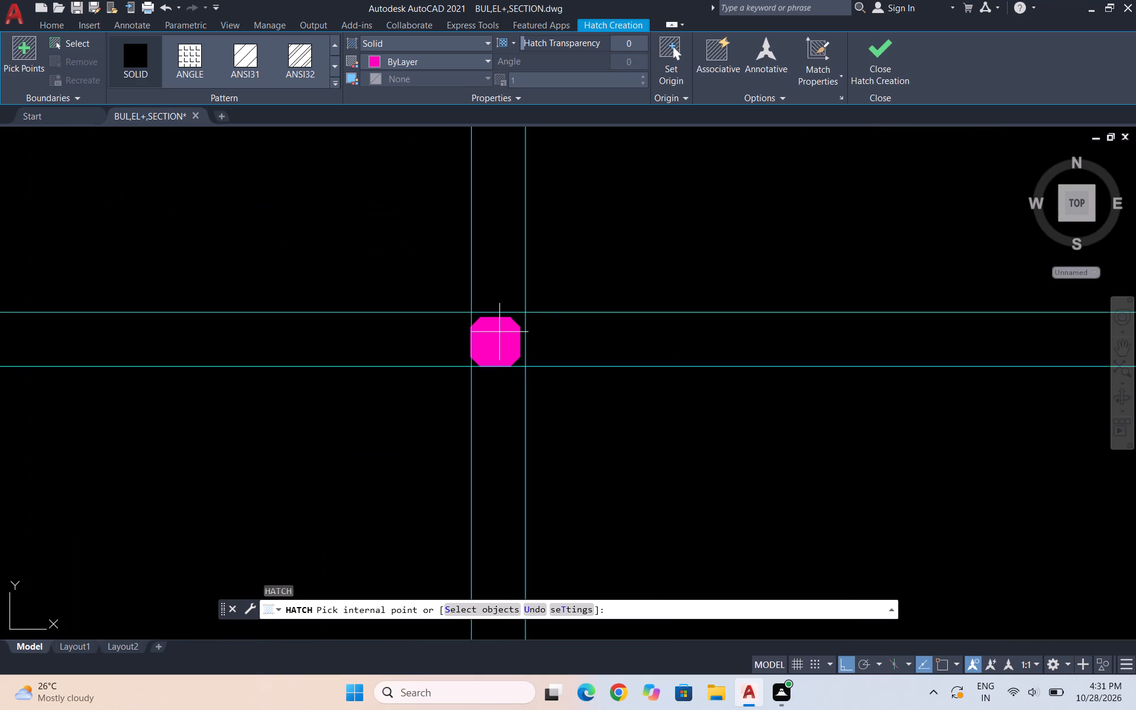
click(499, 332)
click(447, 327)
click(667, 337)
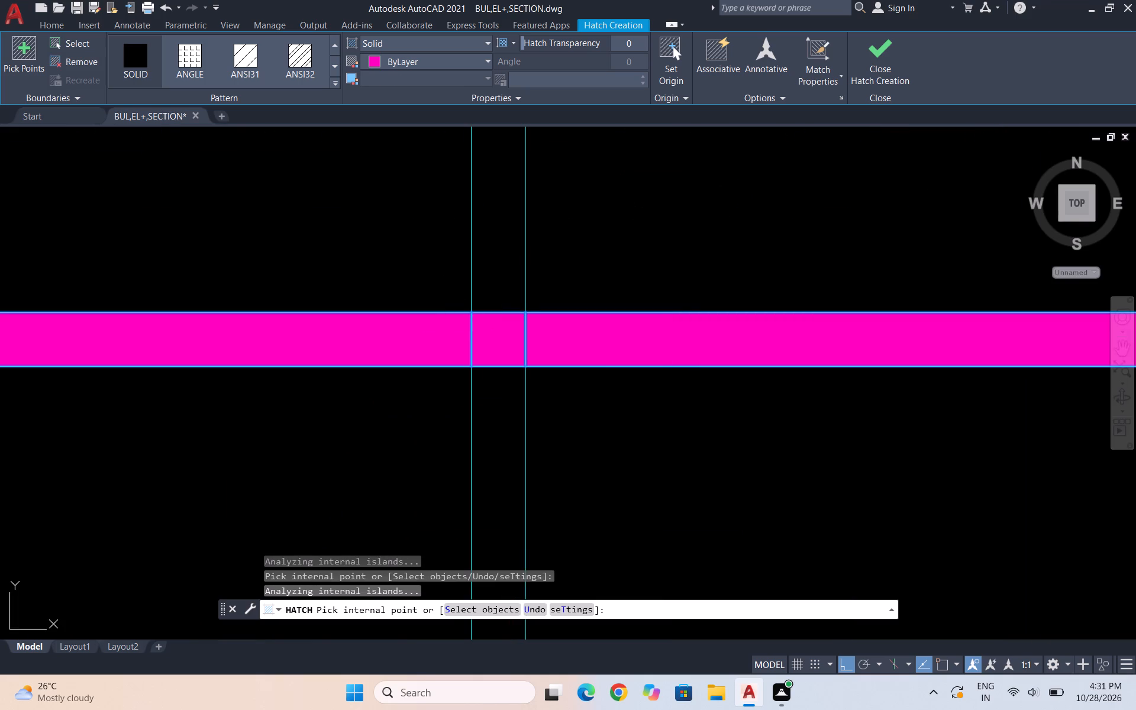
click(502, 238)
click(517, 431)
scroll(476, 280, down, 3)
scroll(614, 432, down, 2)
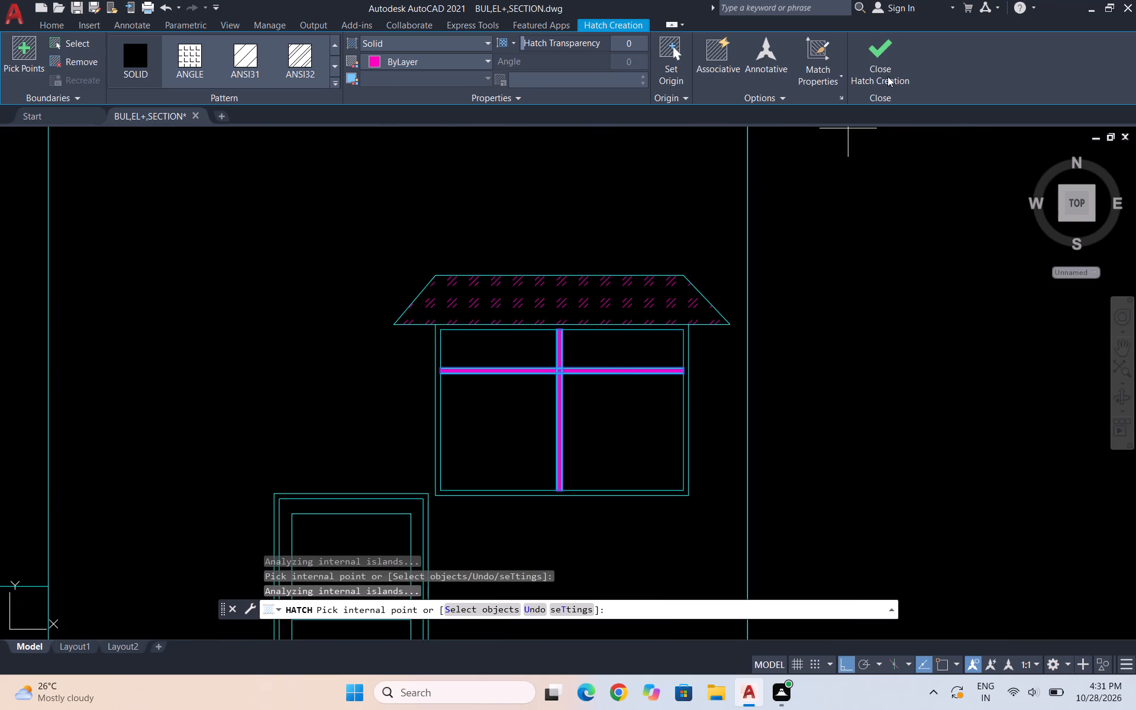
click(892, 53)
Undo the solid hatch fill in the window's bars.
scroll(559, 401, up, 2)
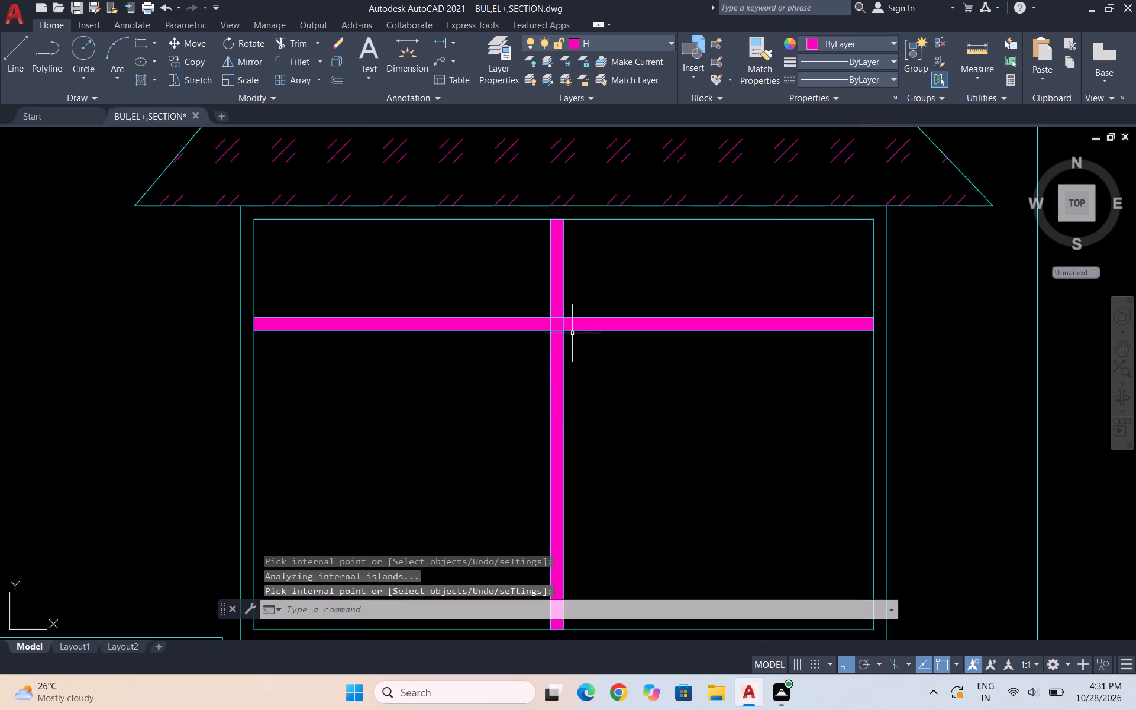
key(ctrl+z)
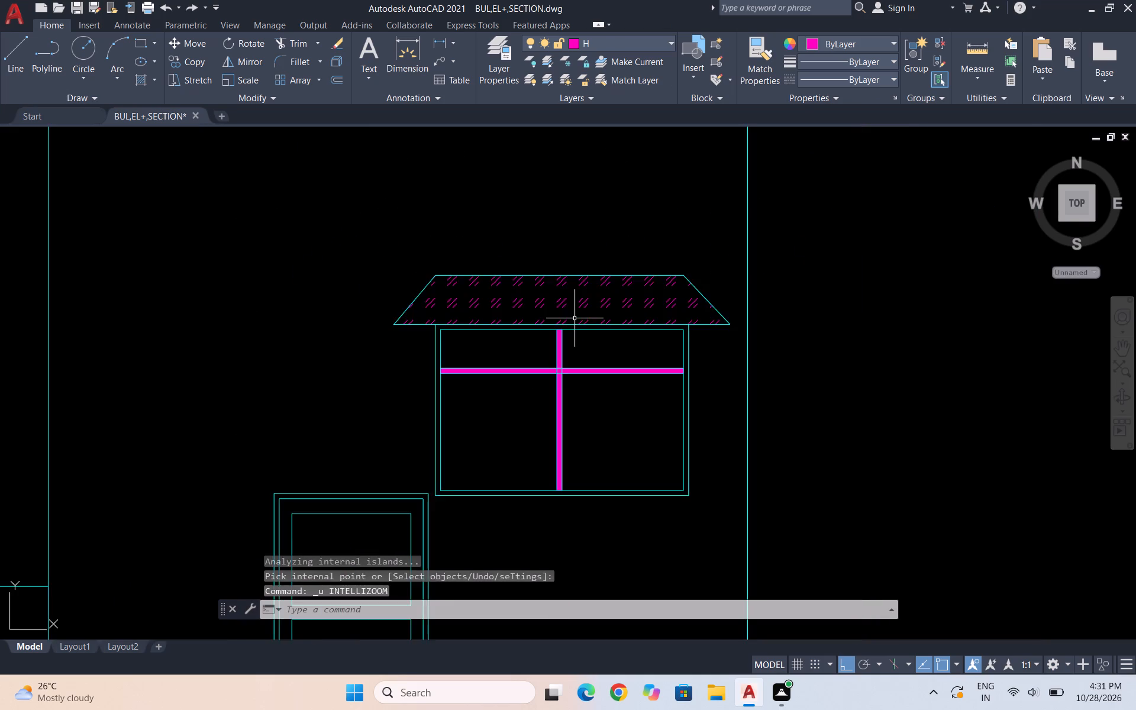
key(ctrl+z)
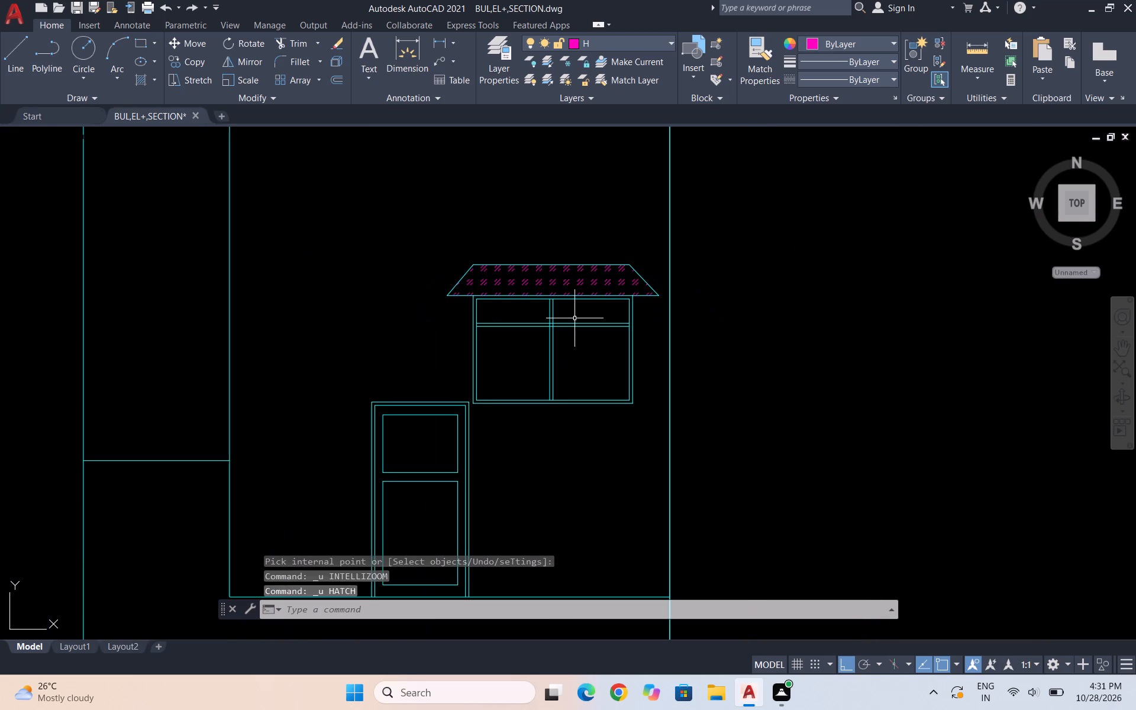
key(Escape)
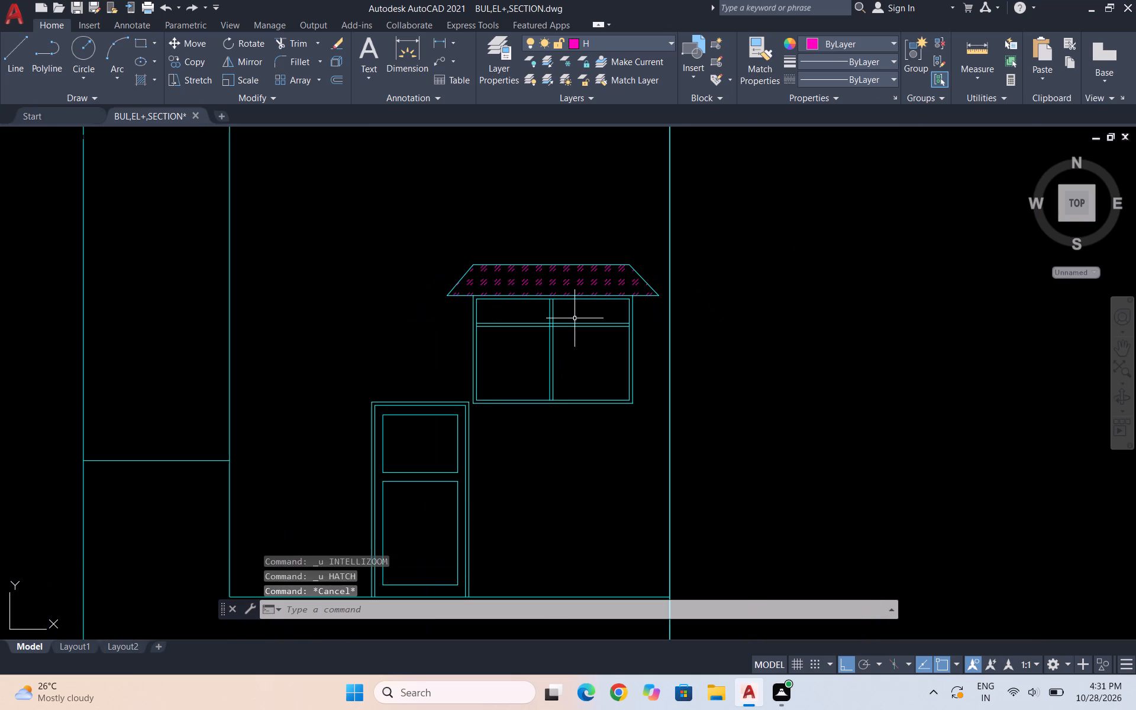
Trim the horizontal and vertical bar lines out of the window's central crossing so the bars join openly.
text(tr)
key(Return)
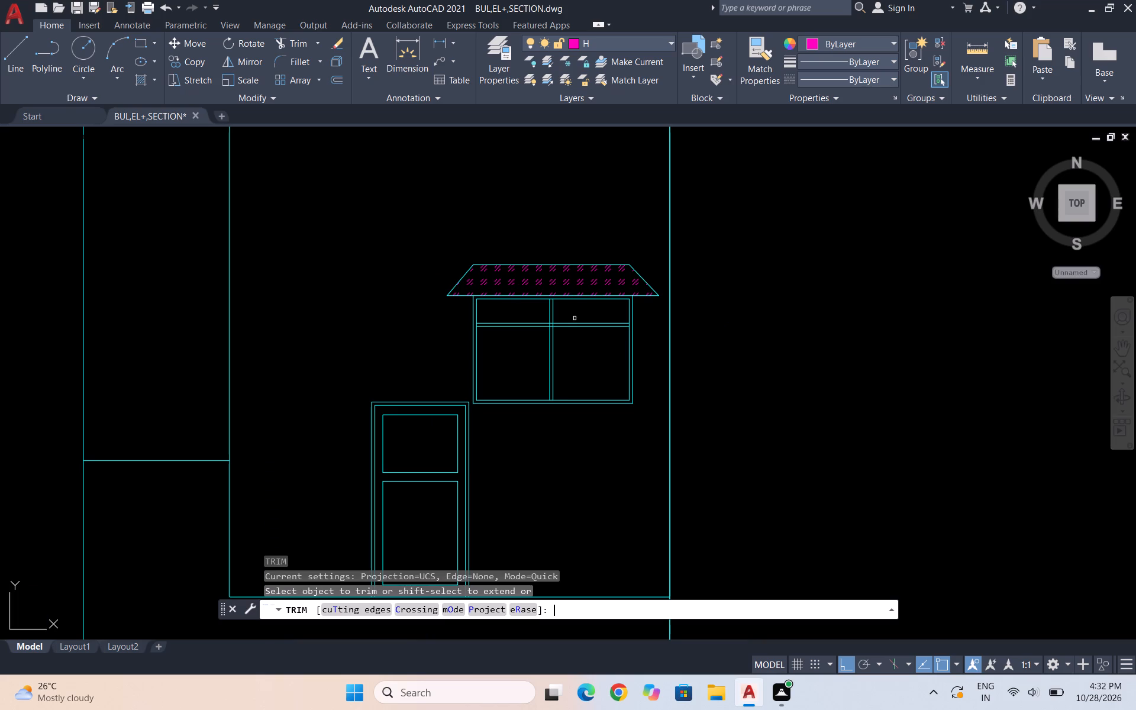
scroll(576, 328, up, 3)
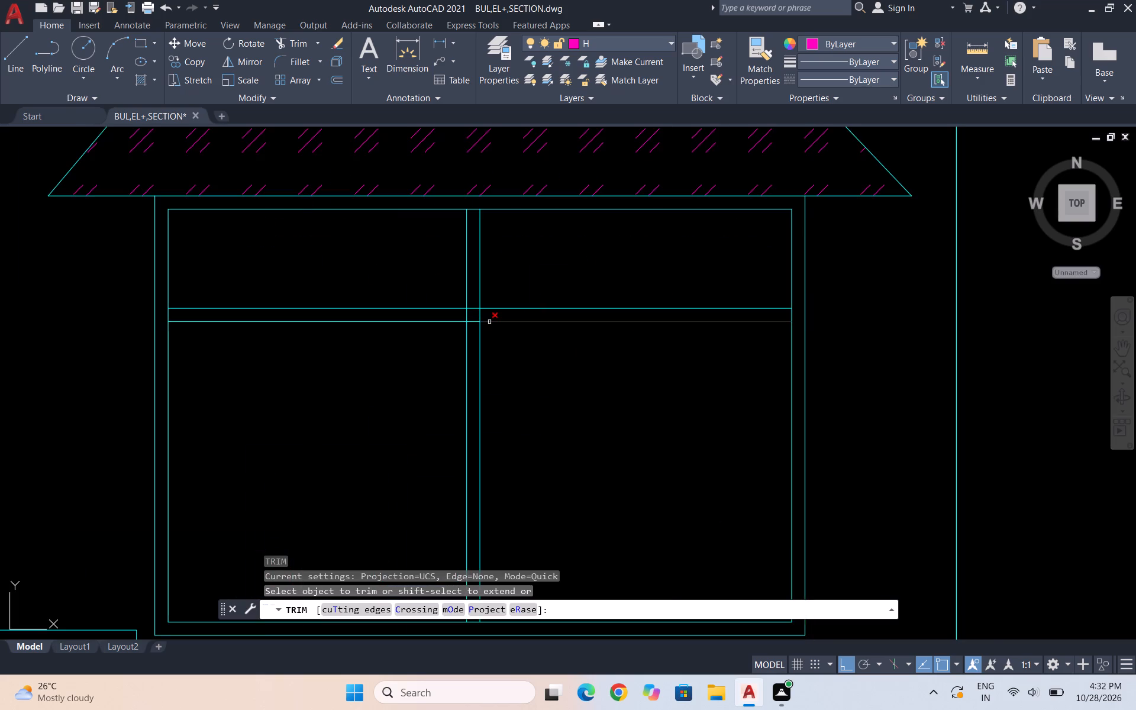
scroll(489, 322, up, 4)
drag(376, 202, 379, 370)
drag(290, 282, 688, 282)
scroll(688, 282, down, 5)
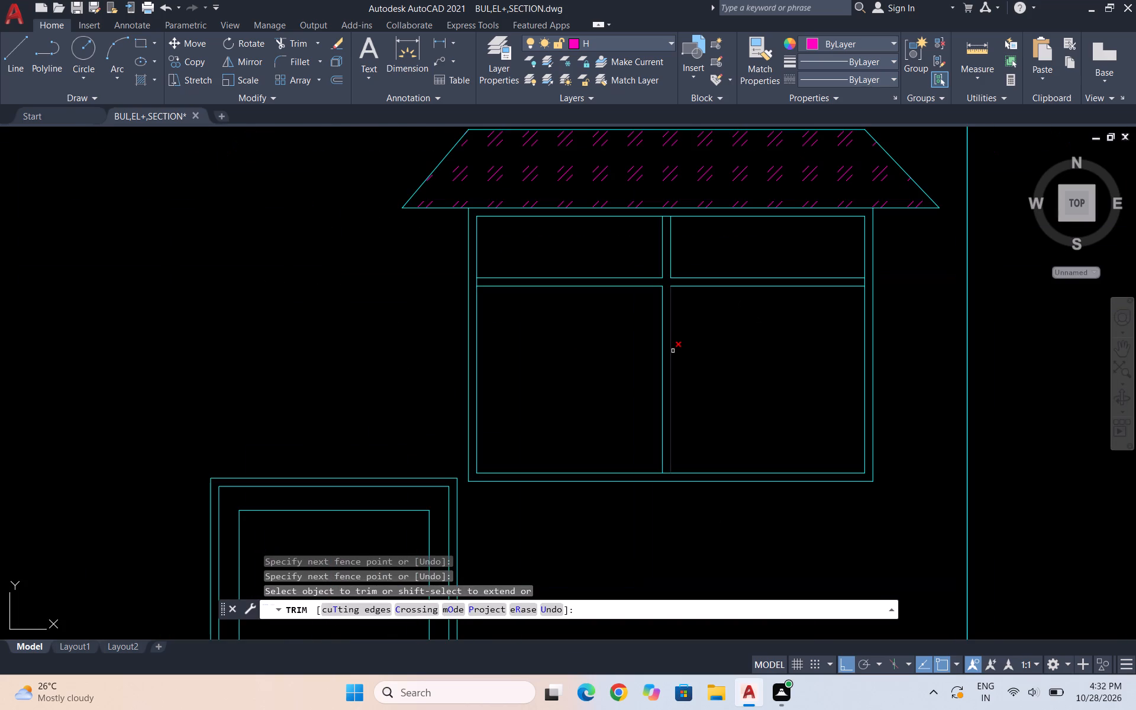
scroll(669, 301, up, 3)
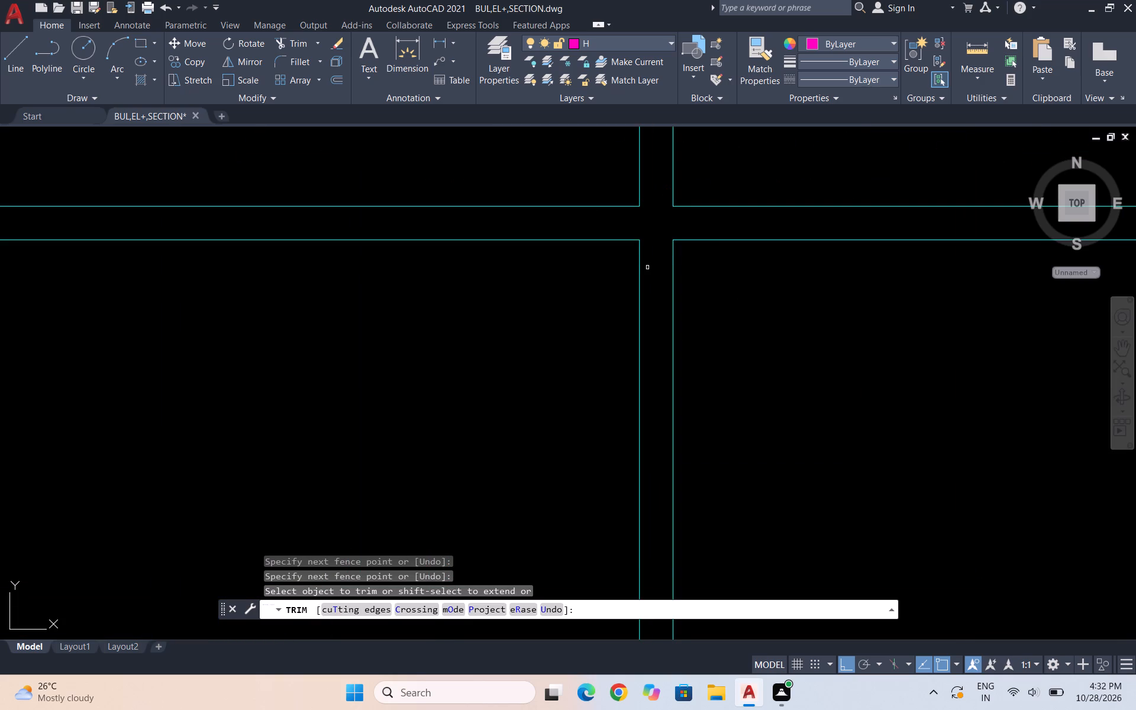
key(Escape)
key(Escape)
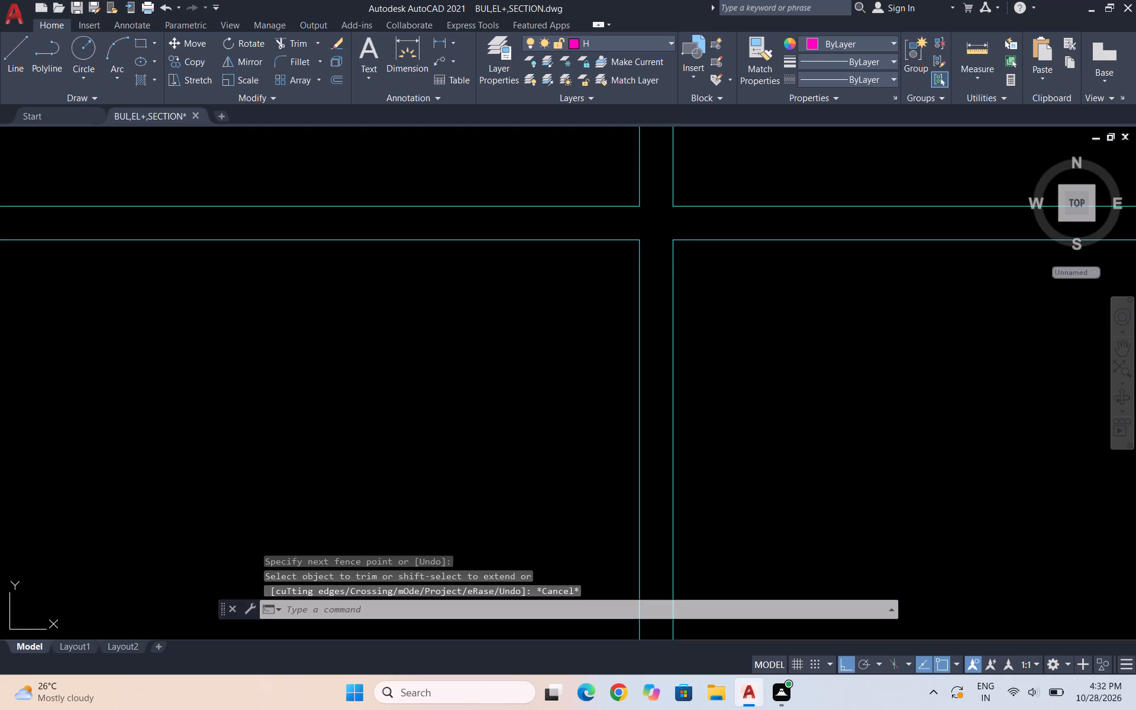
Examine the window's bar crossing and how the window sits beside the door and under the canopy.
scroll(590, 281, down, 4)
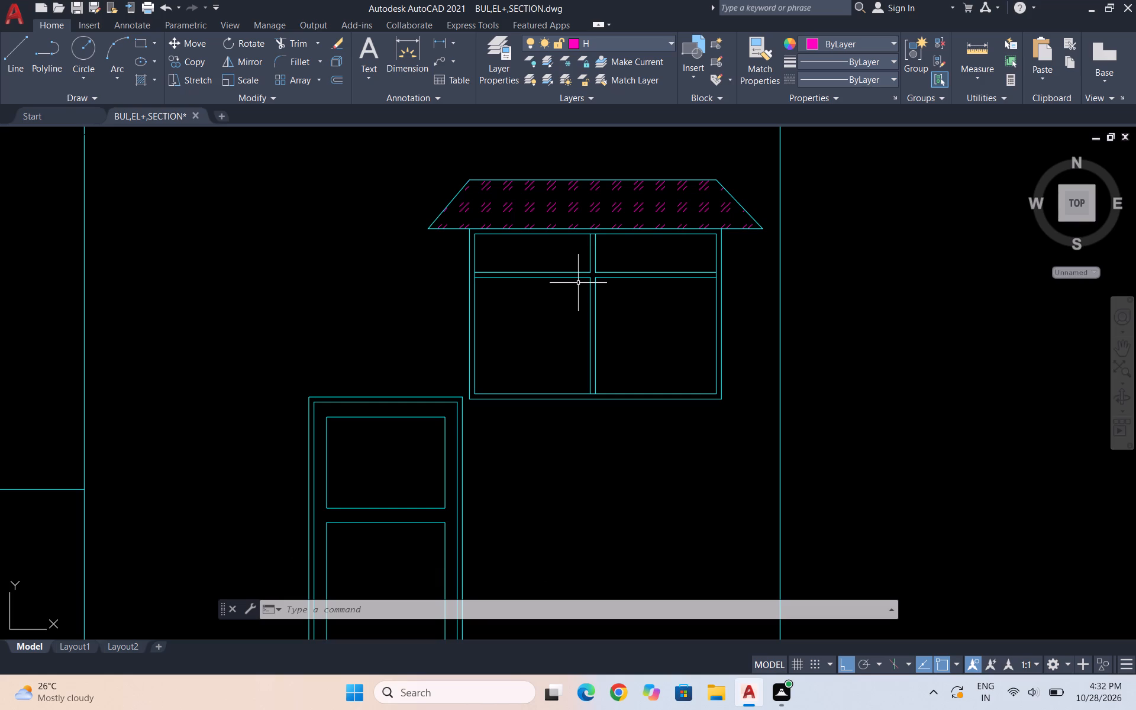
key(Escape)
scroll(654, 288, down, 3)
scroll(630, 332, up, 2)
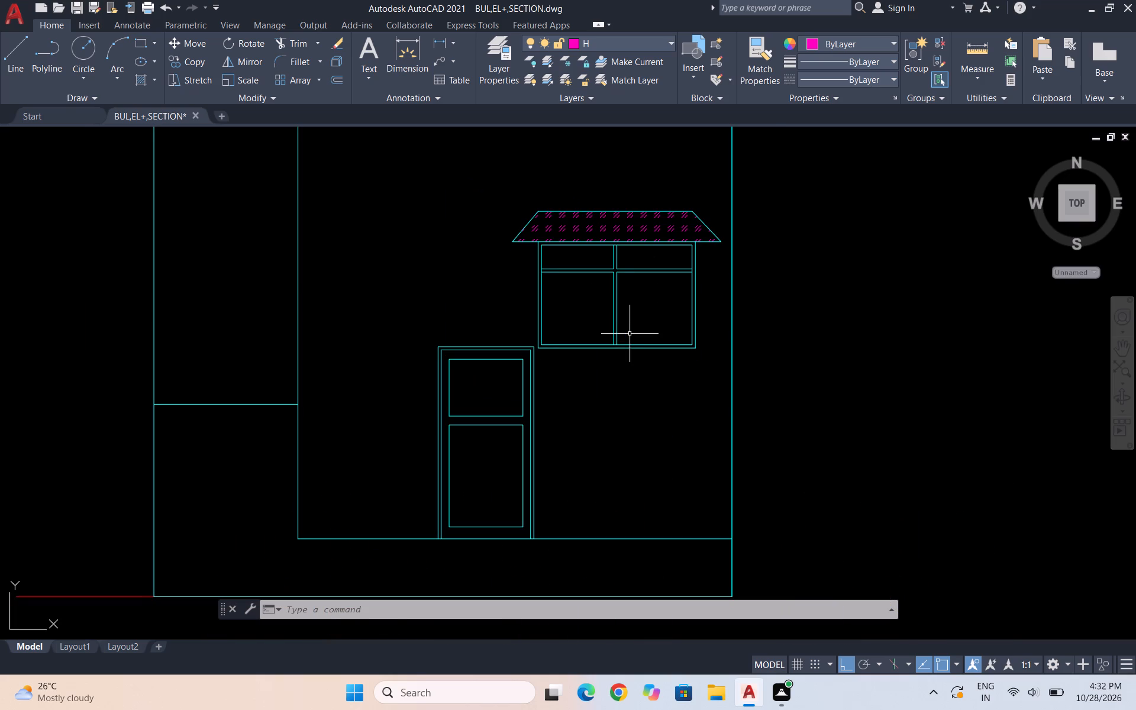
scroll(635, 273, up, 2)
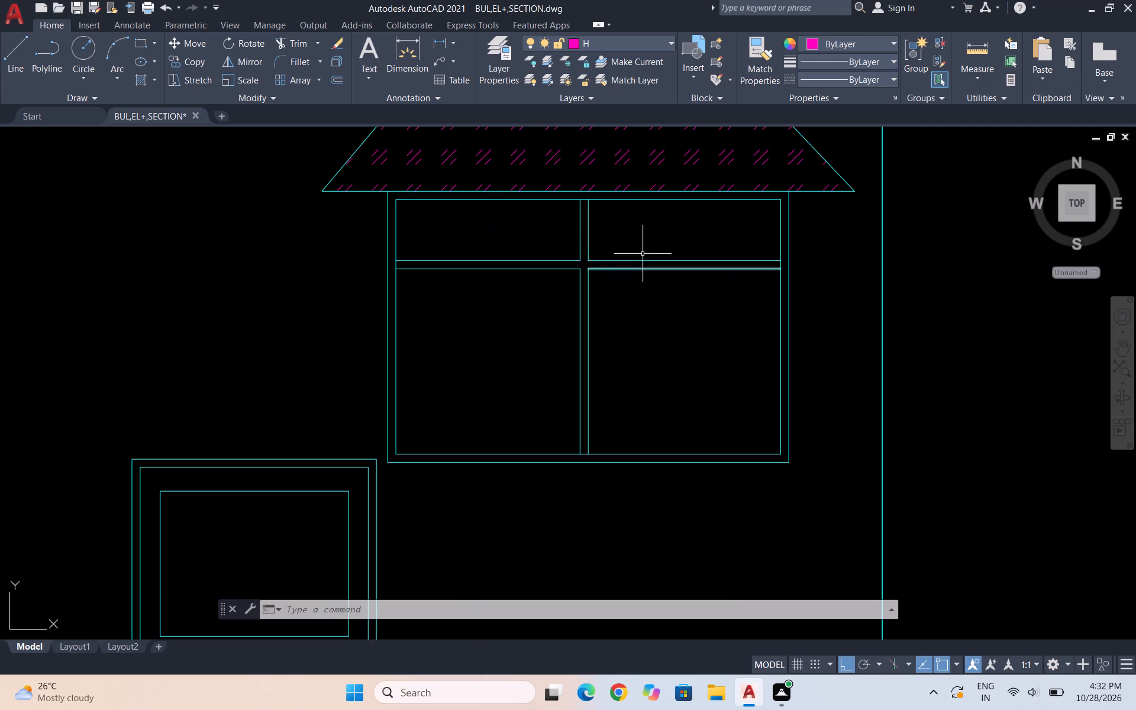
scroll(570, 250, up, 2)
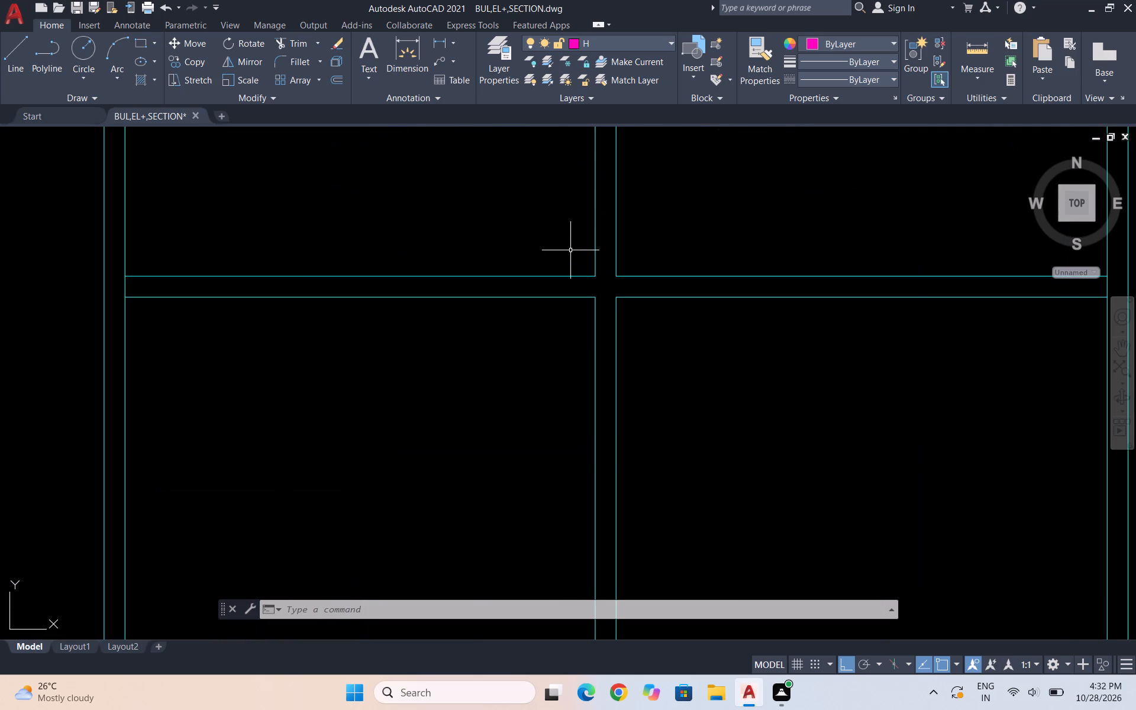
scroll(598, 273, down, 4)
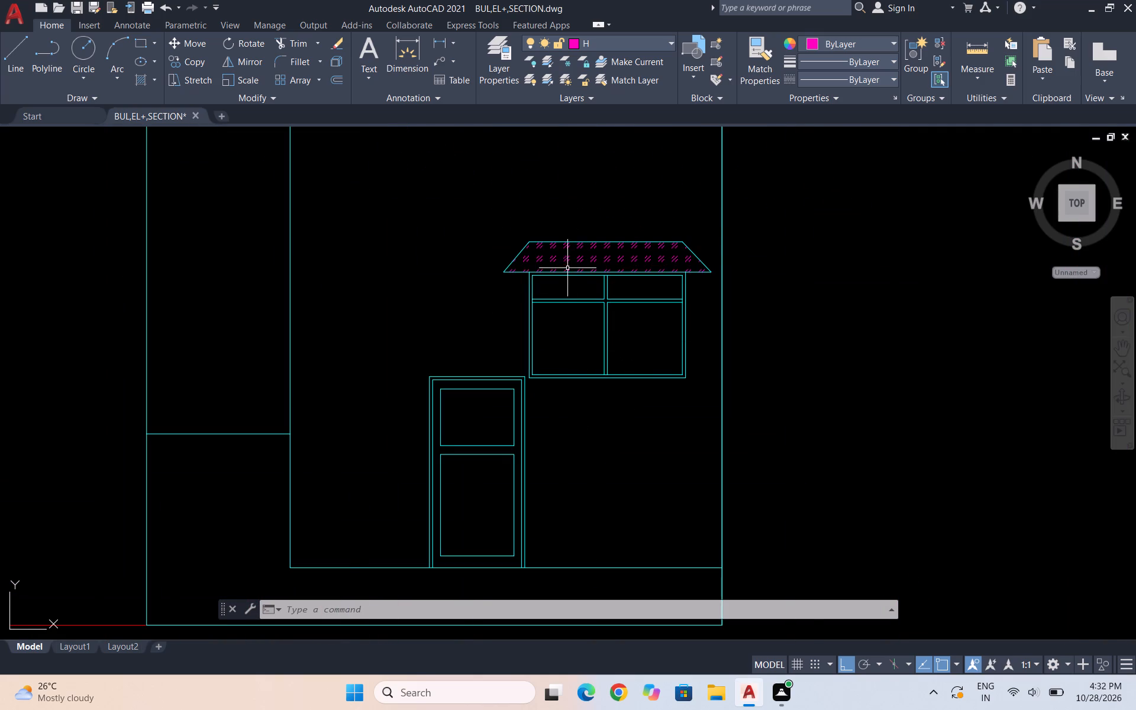
scroll(567, 267, up, 1)
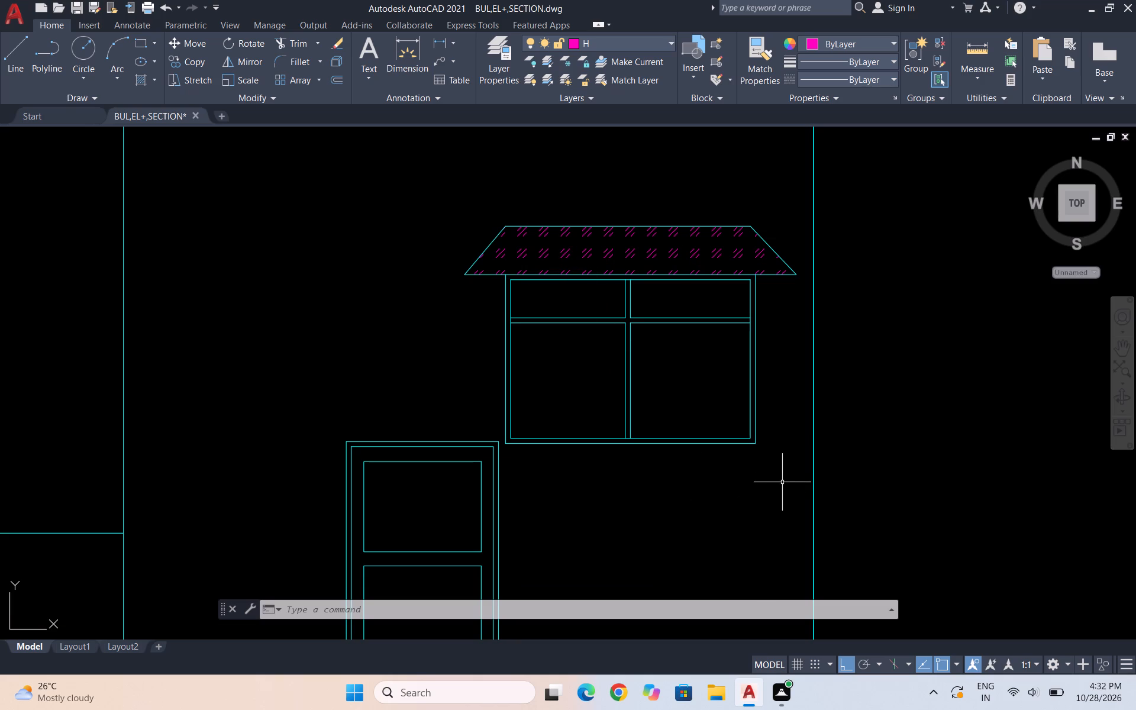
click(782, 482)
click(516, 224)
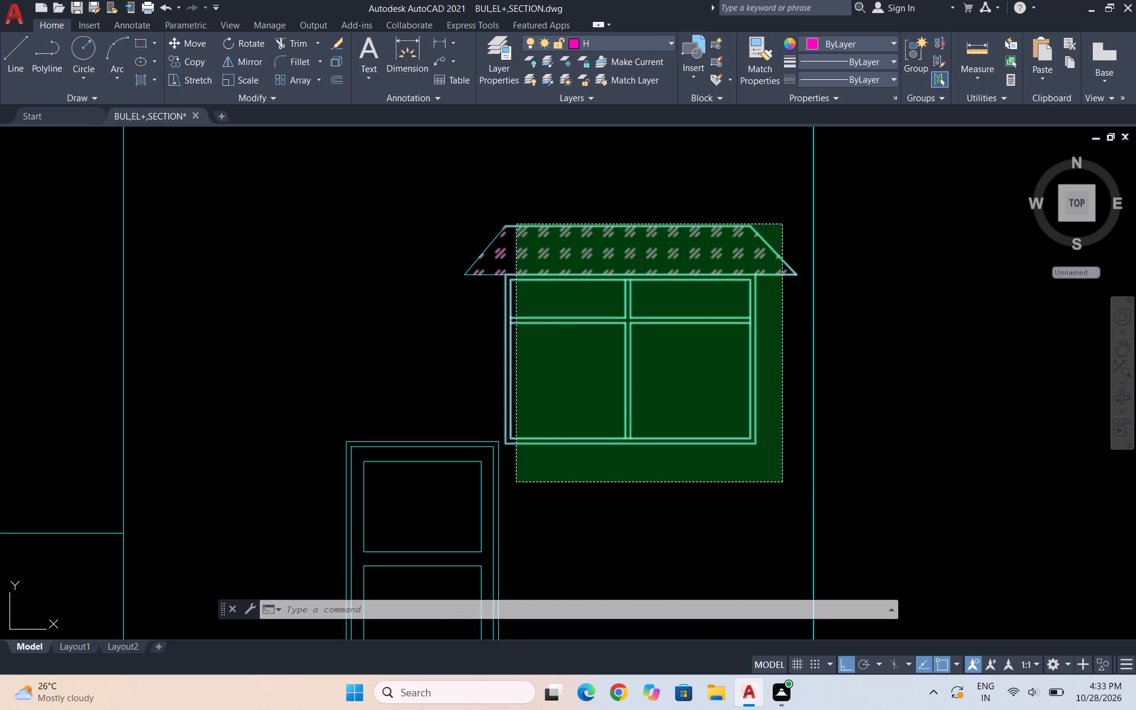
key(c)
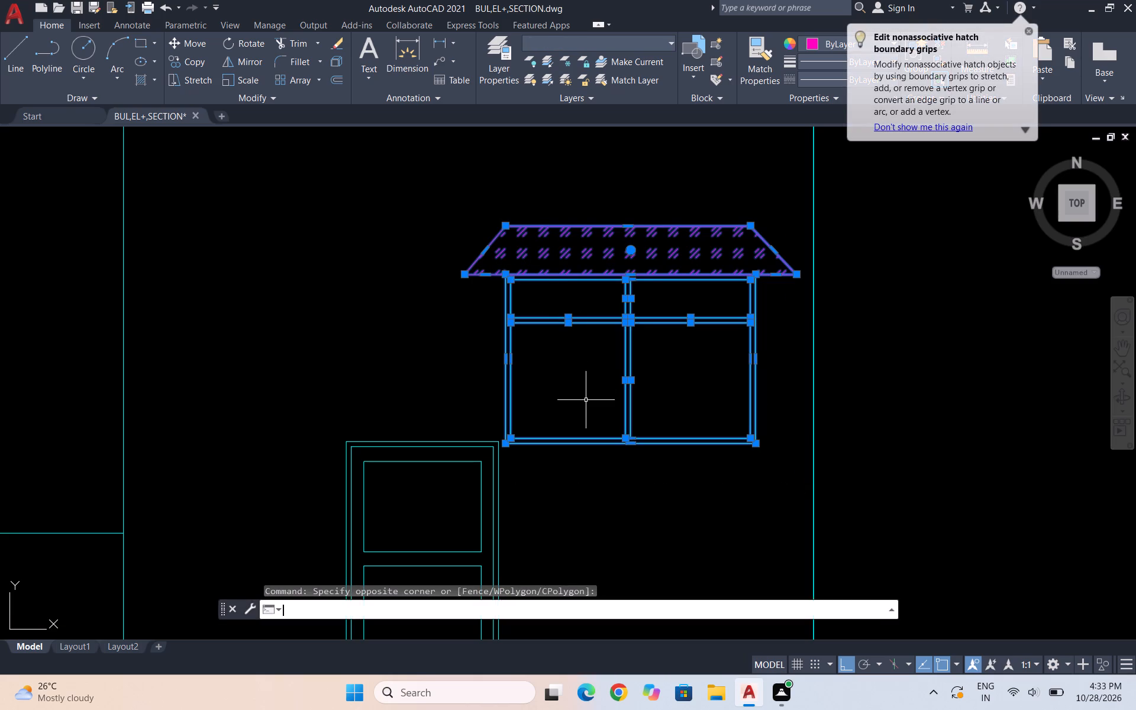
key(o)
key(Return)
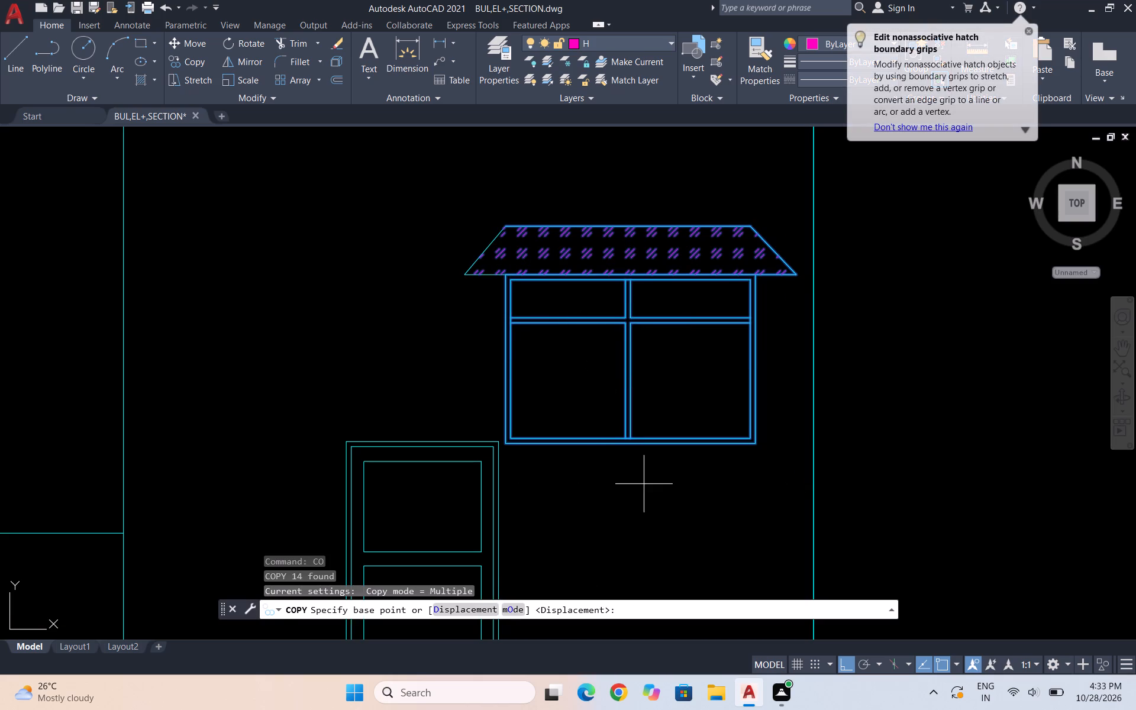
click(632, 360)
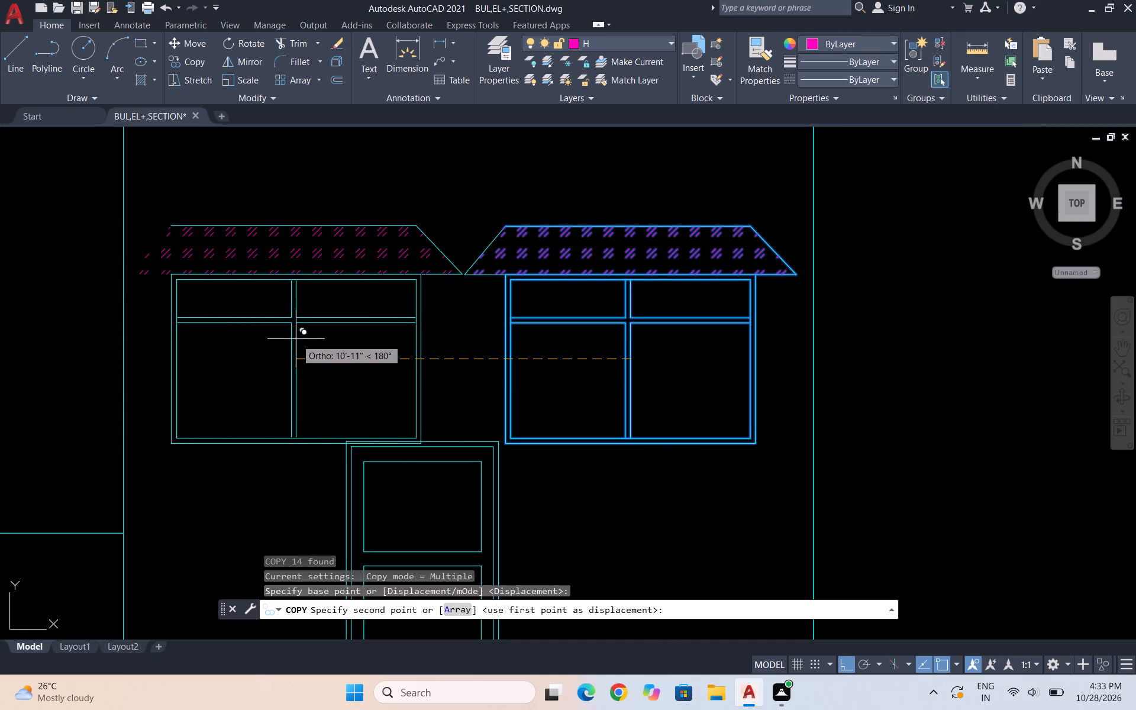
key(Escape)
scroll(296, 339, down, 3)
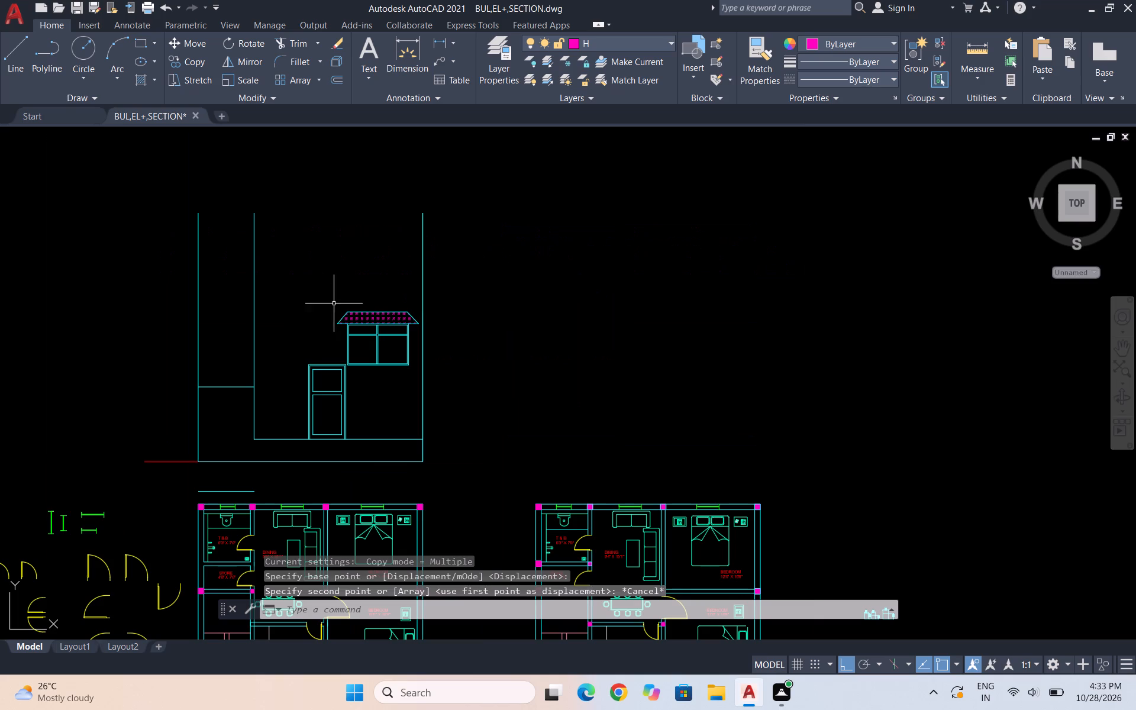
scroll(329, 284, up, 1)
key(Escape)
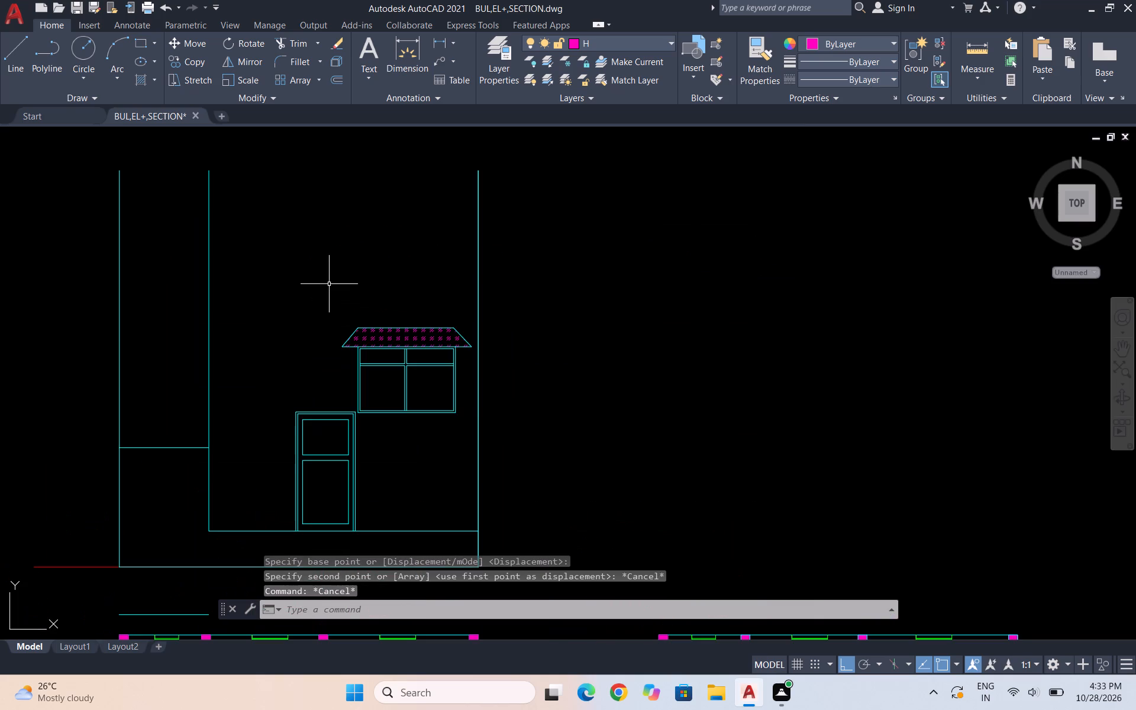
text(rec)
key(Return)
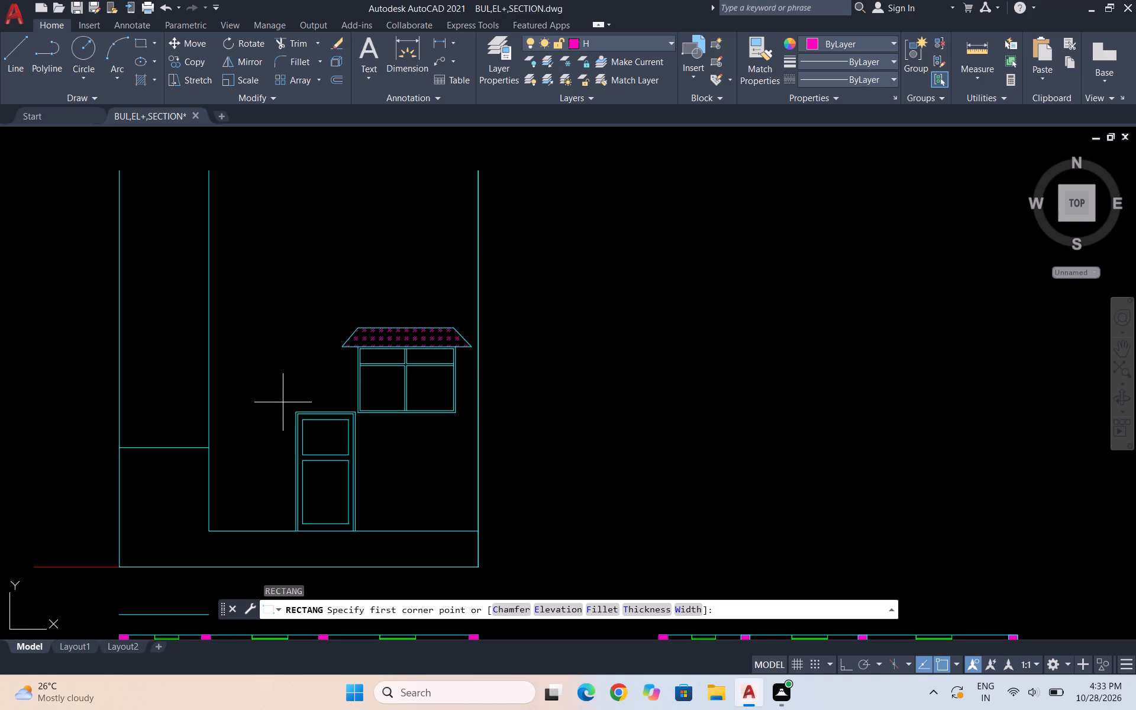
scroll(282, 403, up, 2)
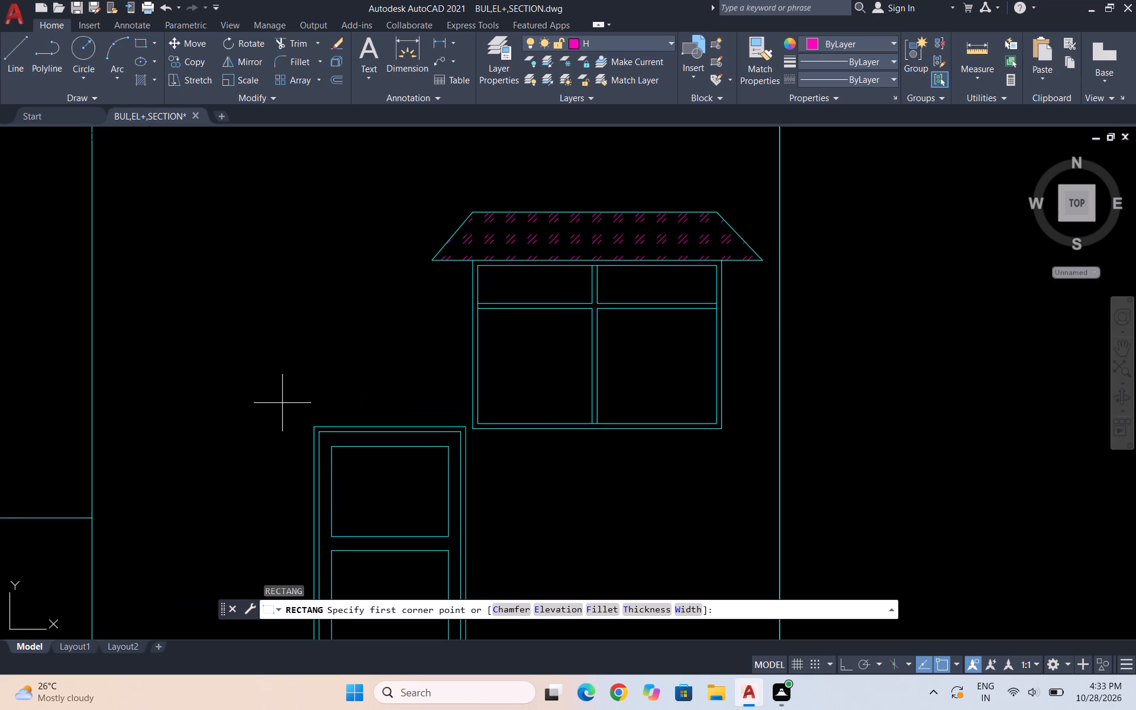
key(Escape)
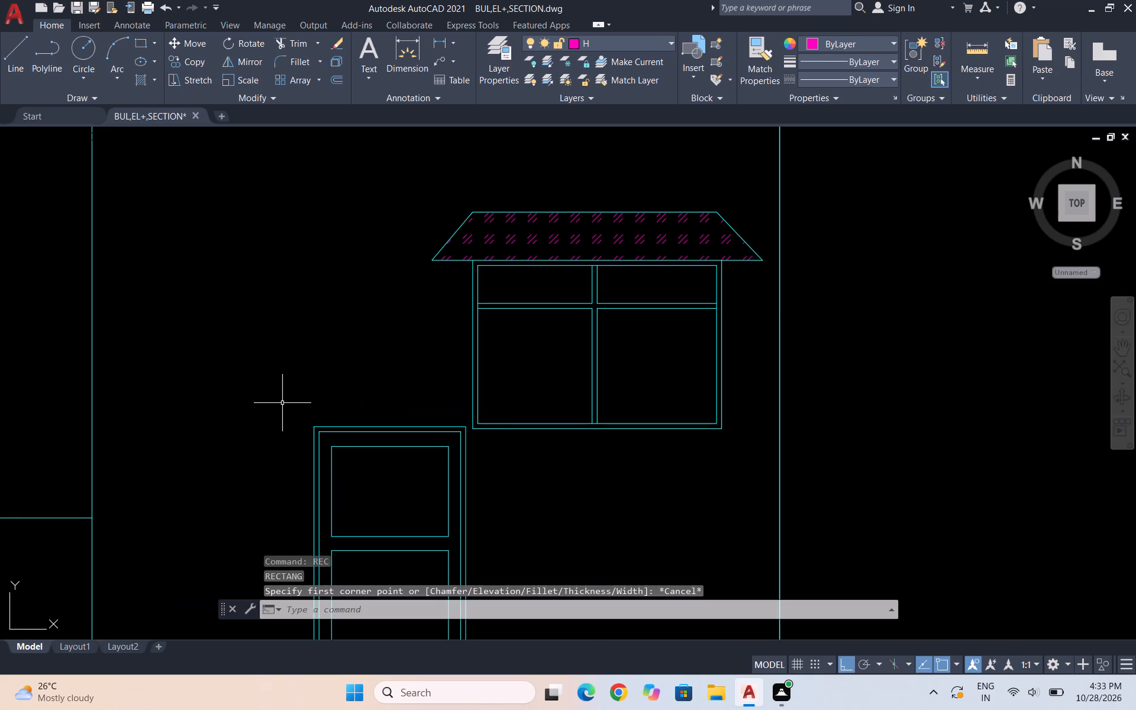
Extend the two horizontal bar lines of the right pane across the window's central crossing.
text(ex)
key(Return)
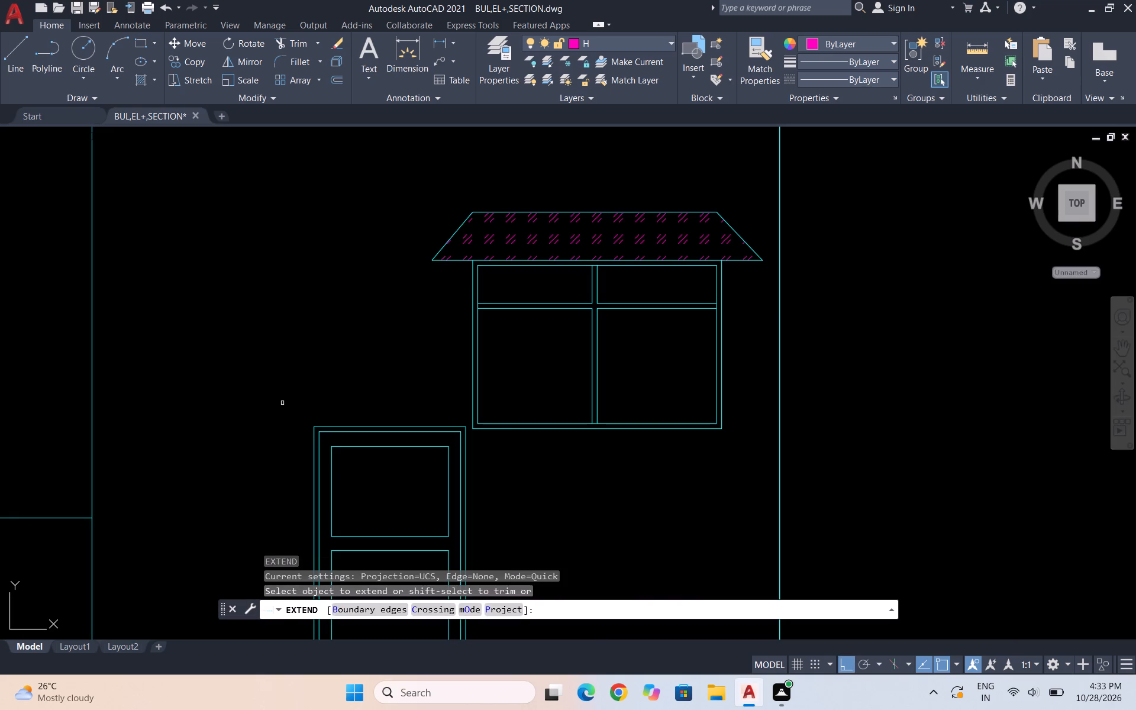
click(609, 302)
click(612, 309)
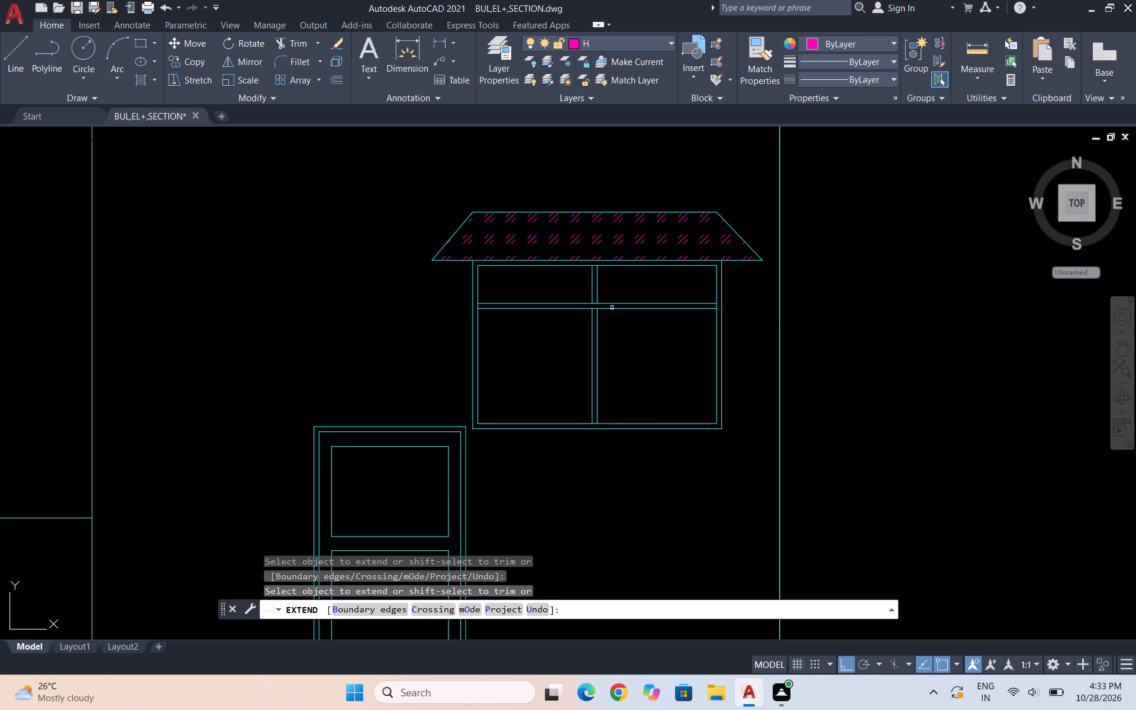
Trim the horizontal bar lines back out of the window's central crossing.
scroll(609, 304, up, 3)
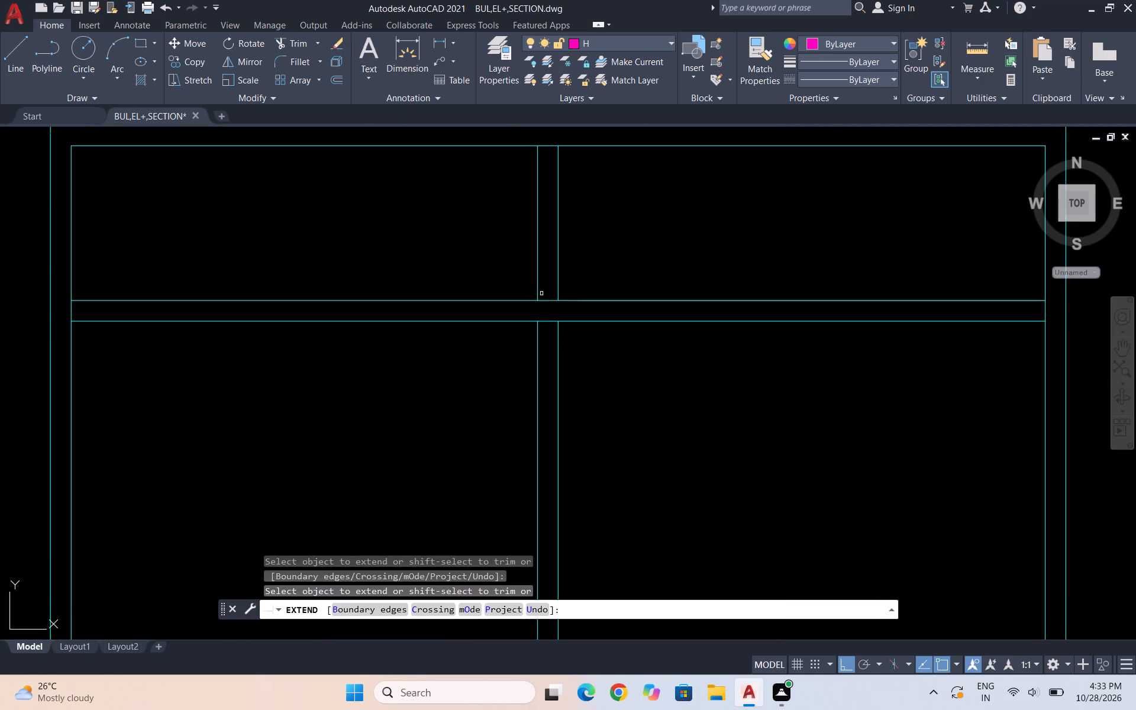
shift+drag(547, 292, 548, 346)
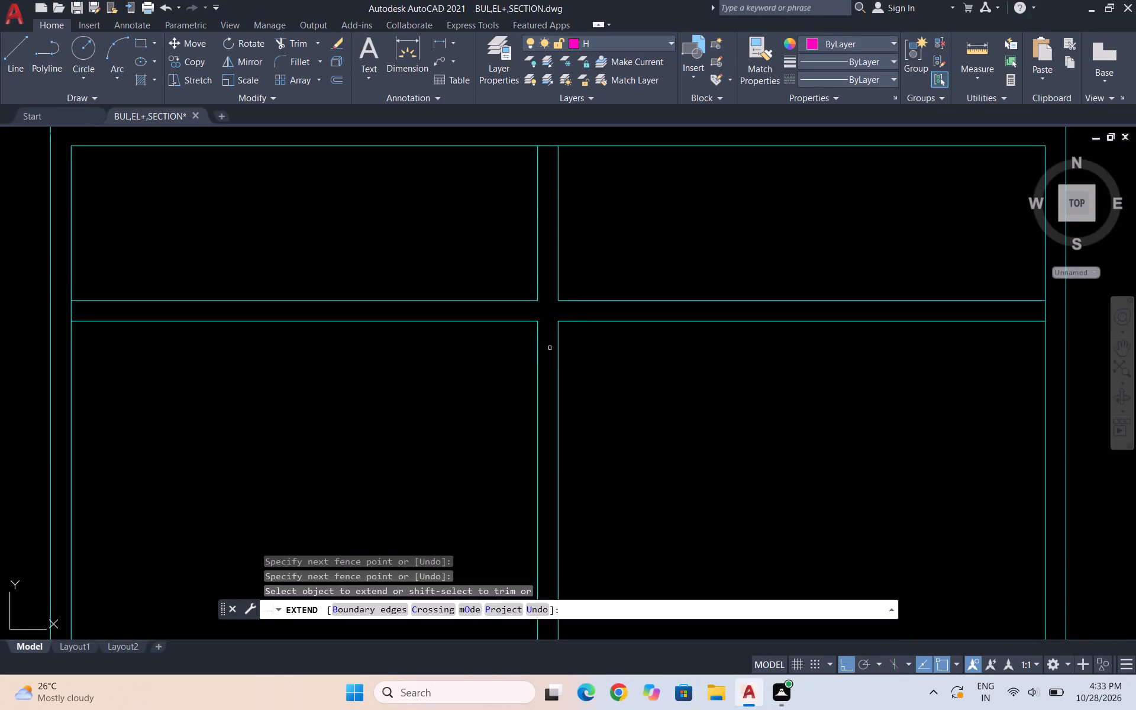
Draw a vertical centre line down each of the window's two lower panes, from the horizontal bar to the inner sill line.
scroll(551, 343, down, 1)
key(Escape)
scroll(542, 361, down, 1)
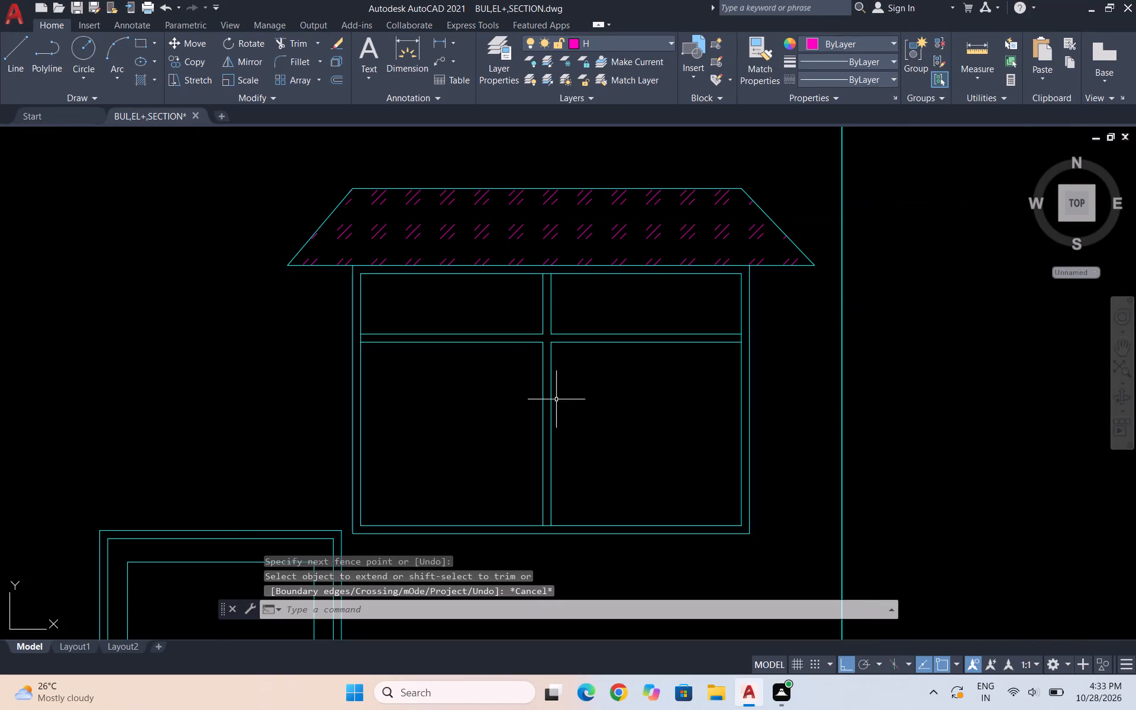
key(Escape)
key(l)
key(Return)
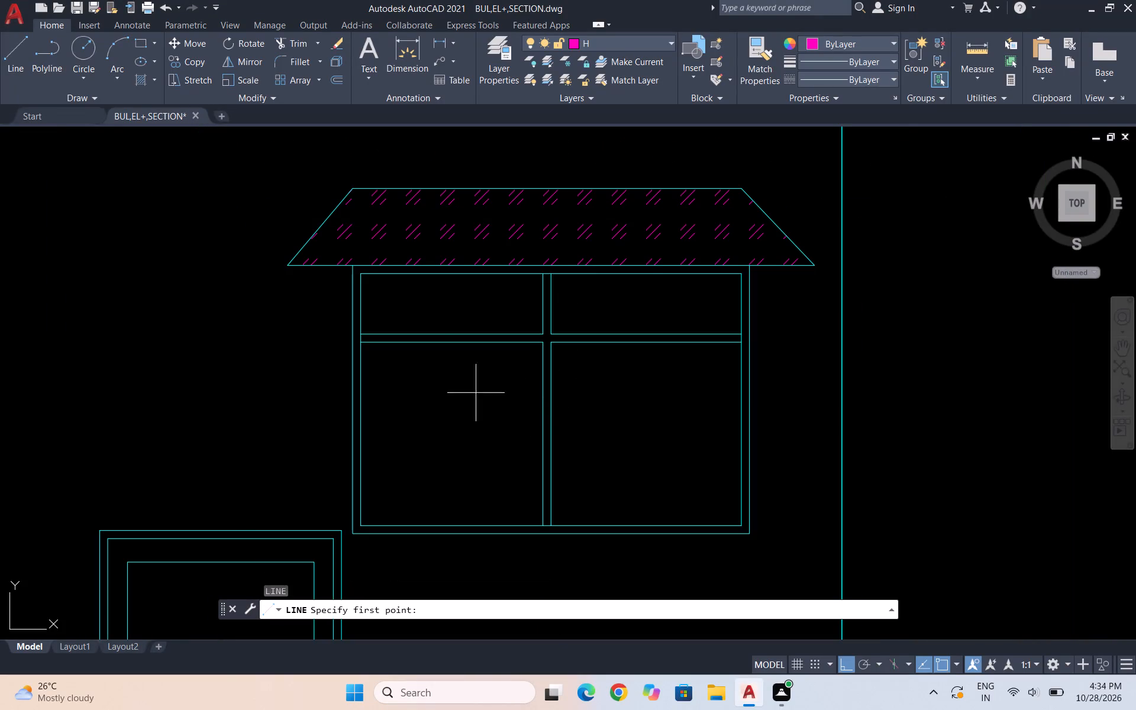
click(450, 340)
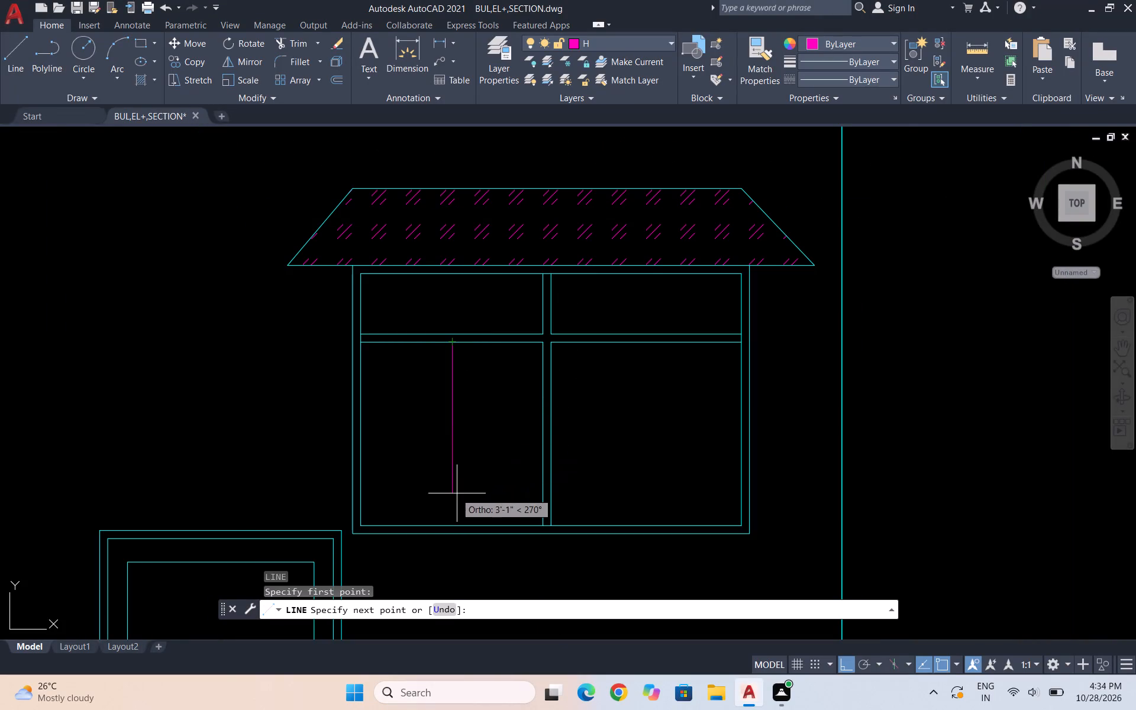
click(454, 525)
key(Escape)
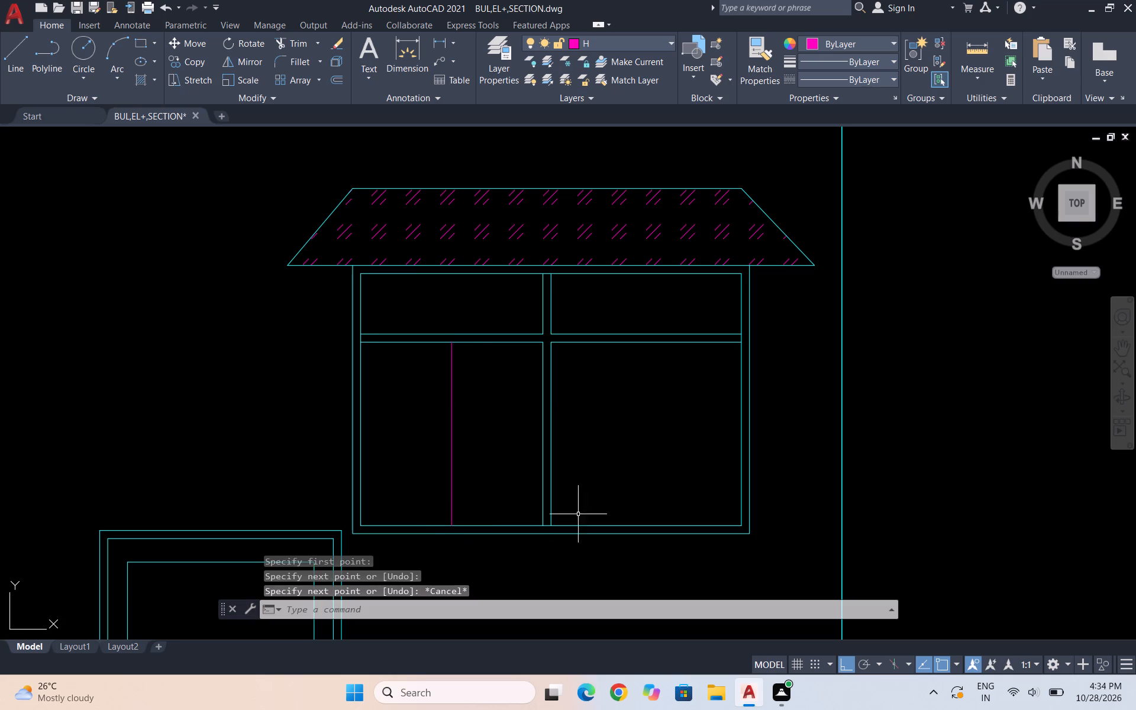
key(space)
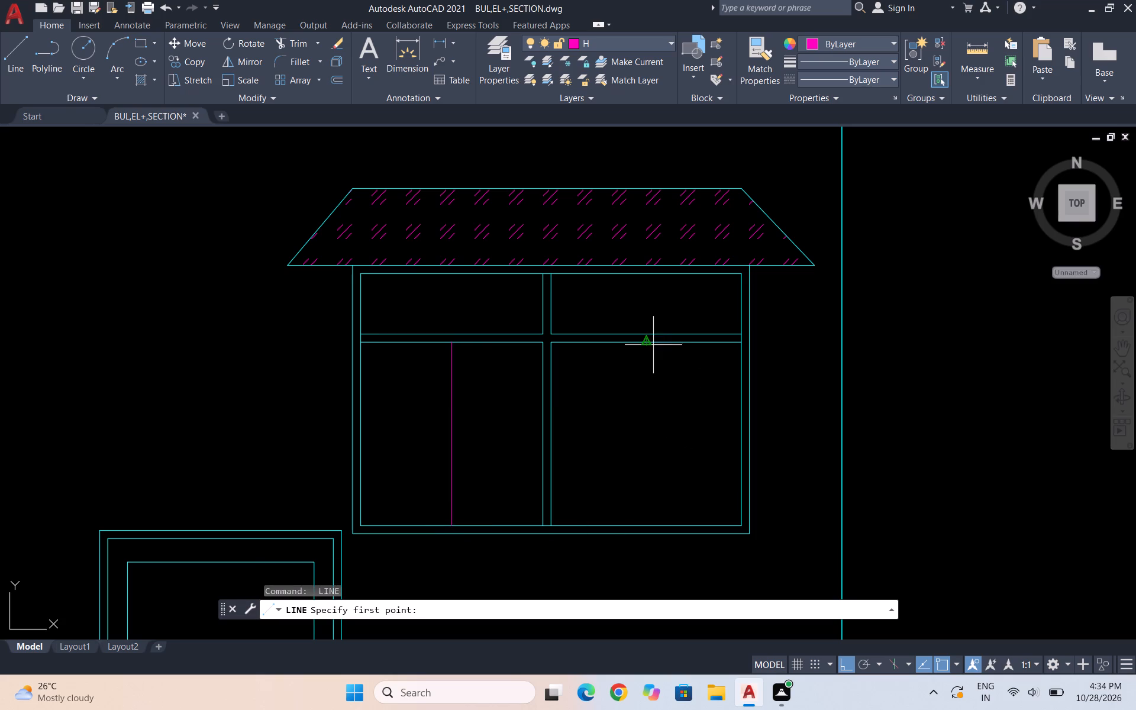
click(647, 343)
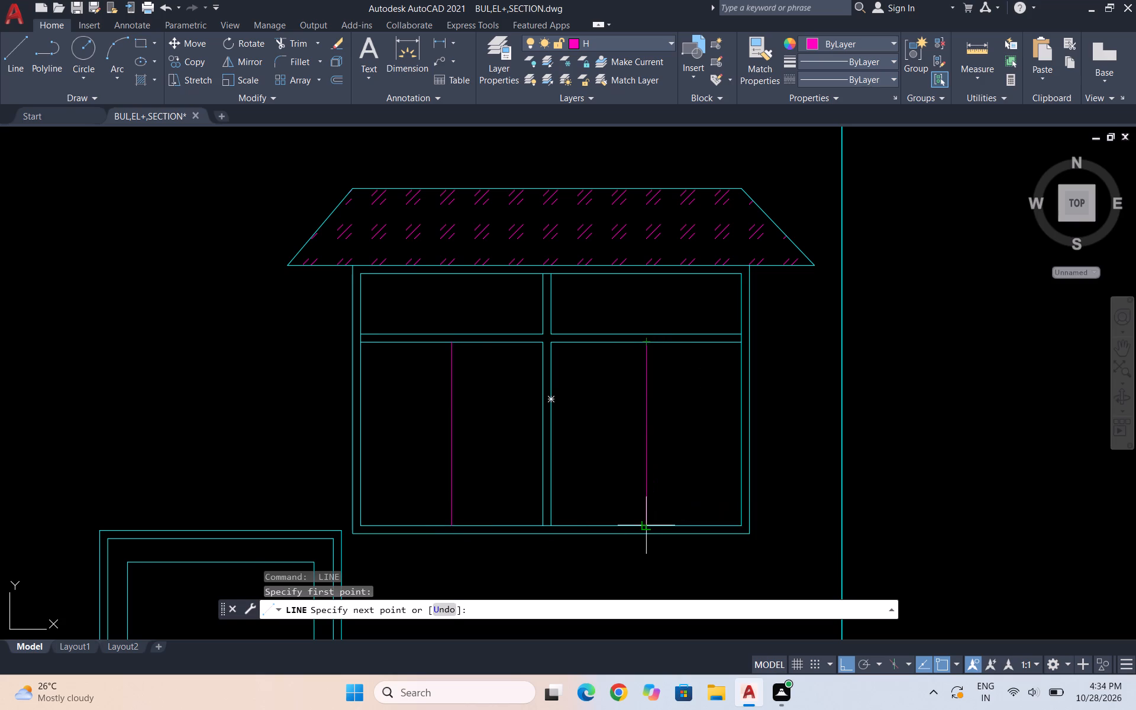
click(647, 527)
key(Escape)
Move the two new vertical pane lines to the WALLS layer.
drag(653, 462, 641, 447)
click(625, 433)
drag(506, 448, 489, 443)
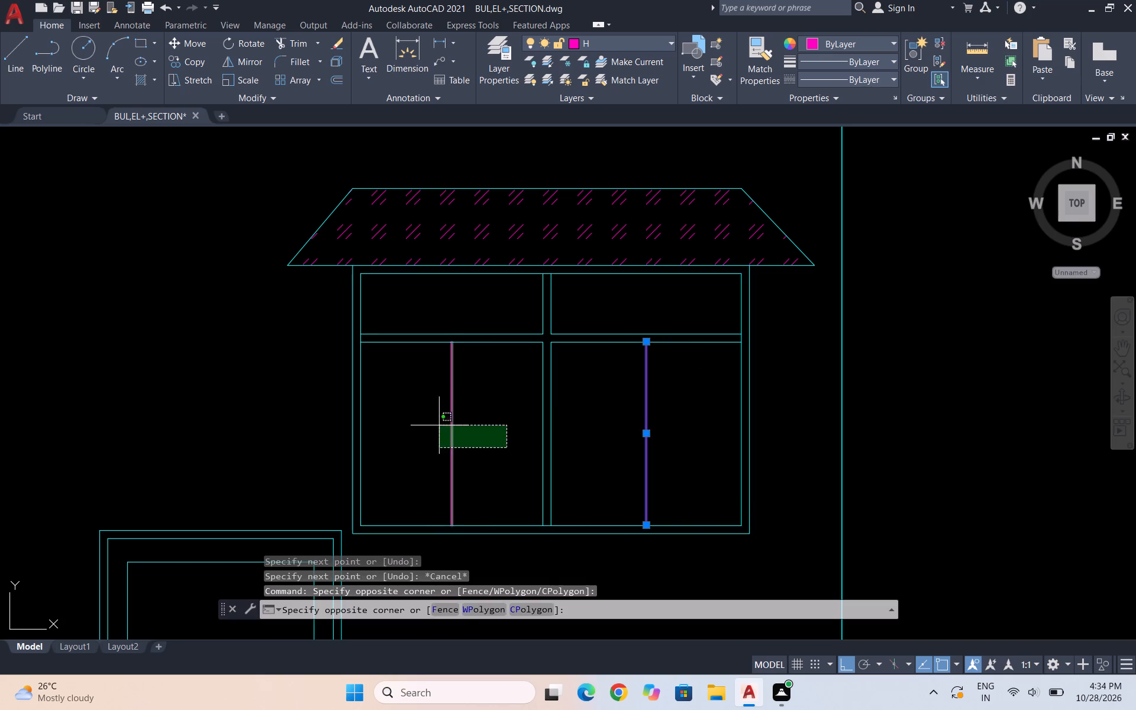
click(438, 425)
click(608, 41)
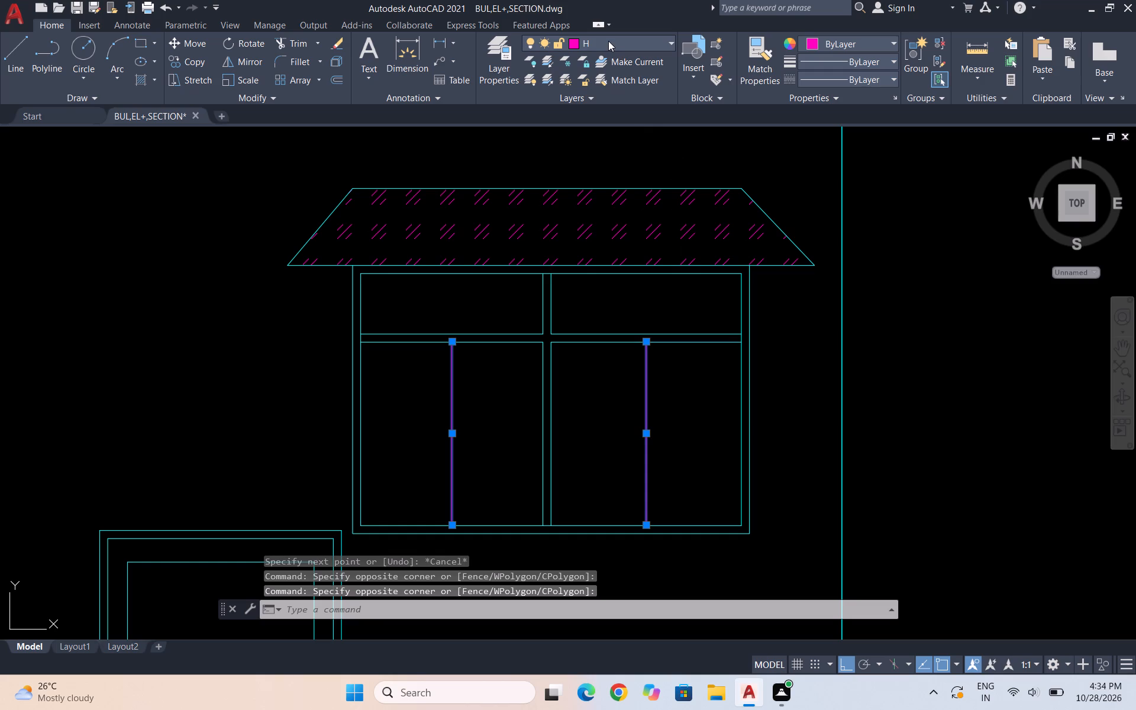
click(631, 202)
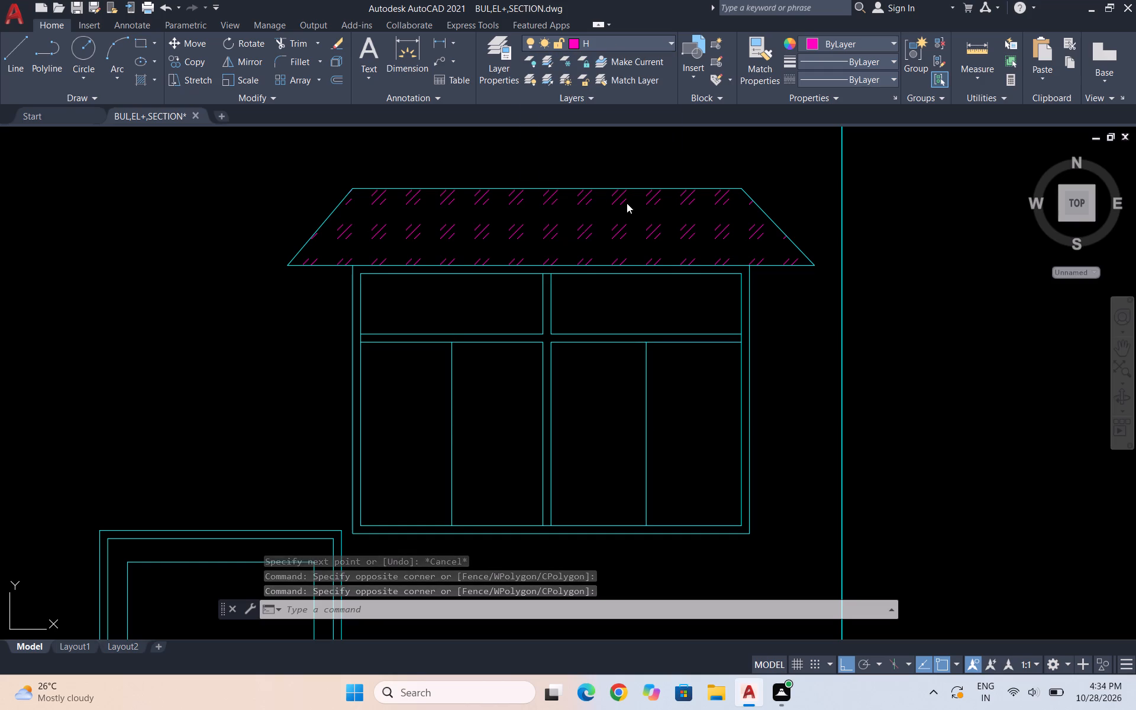
key(Escape)
key(Escape)
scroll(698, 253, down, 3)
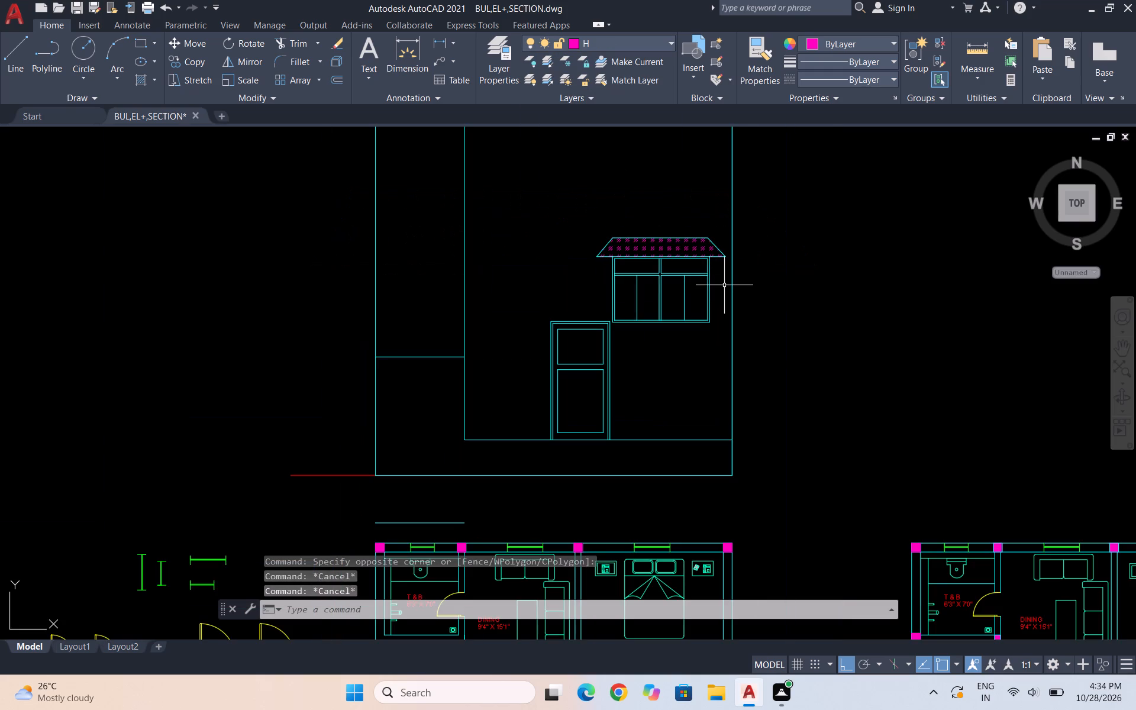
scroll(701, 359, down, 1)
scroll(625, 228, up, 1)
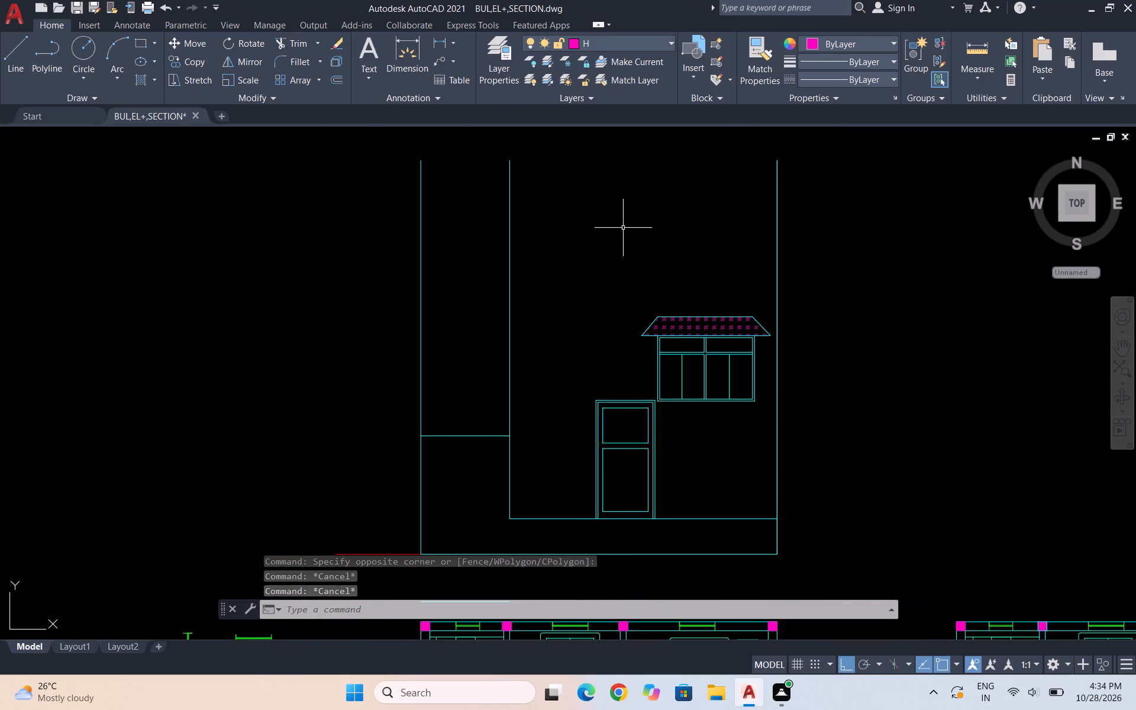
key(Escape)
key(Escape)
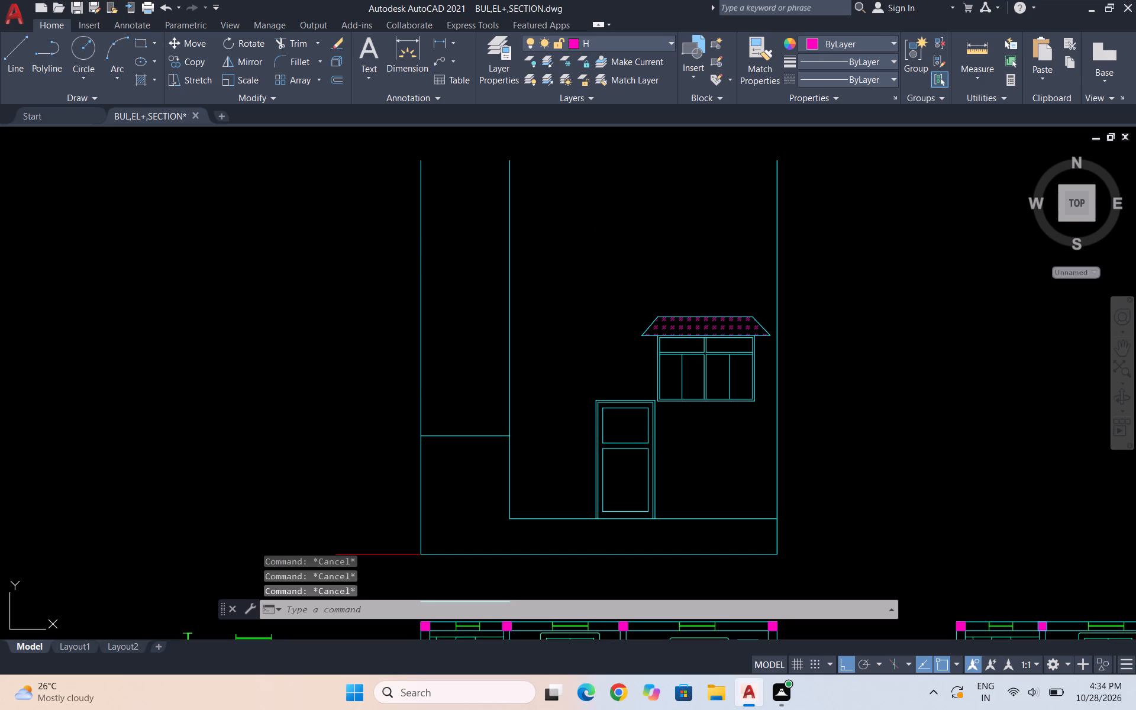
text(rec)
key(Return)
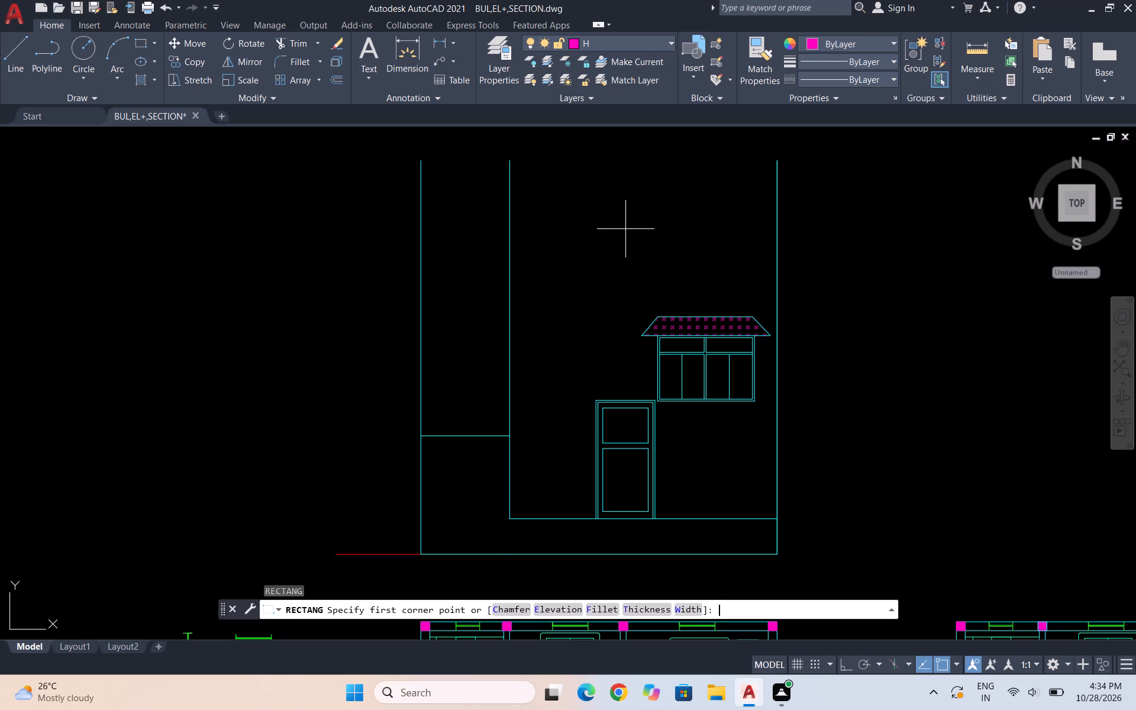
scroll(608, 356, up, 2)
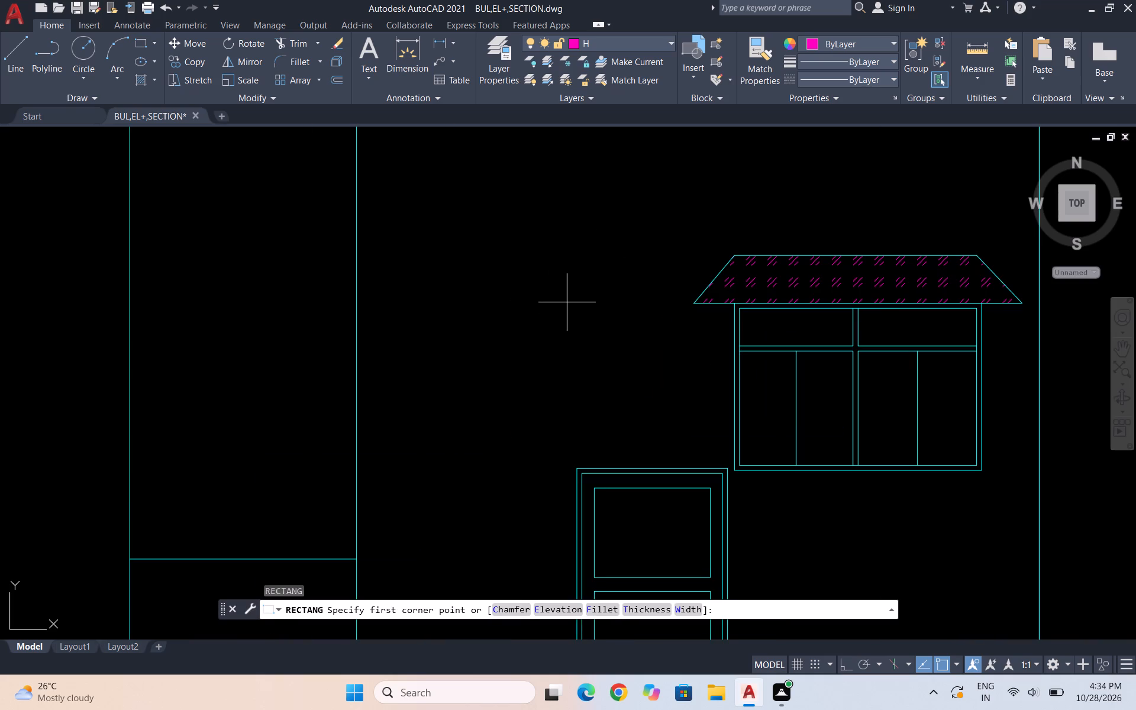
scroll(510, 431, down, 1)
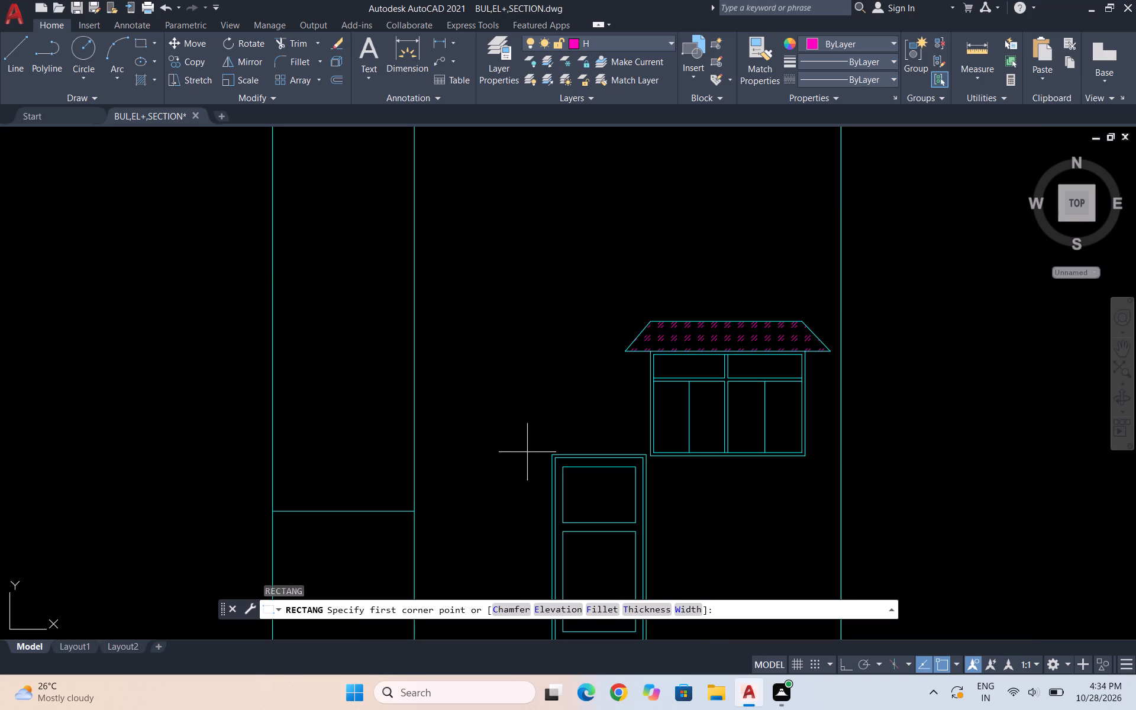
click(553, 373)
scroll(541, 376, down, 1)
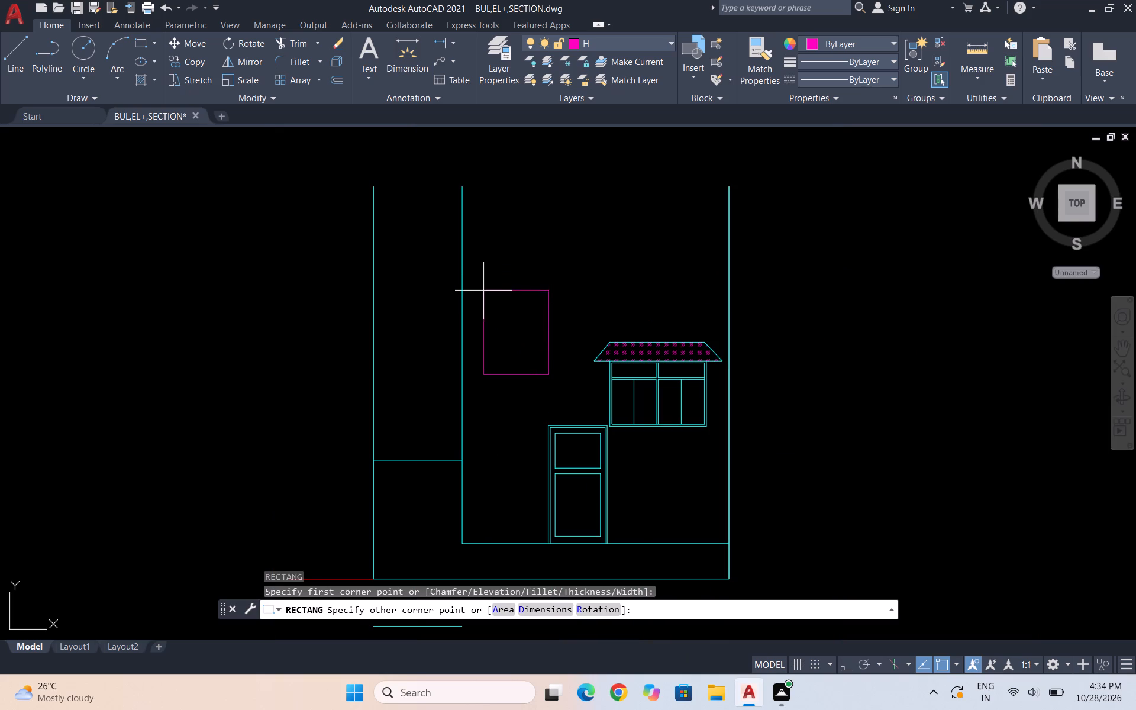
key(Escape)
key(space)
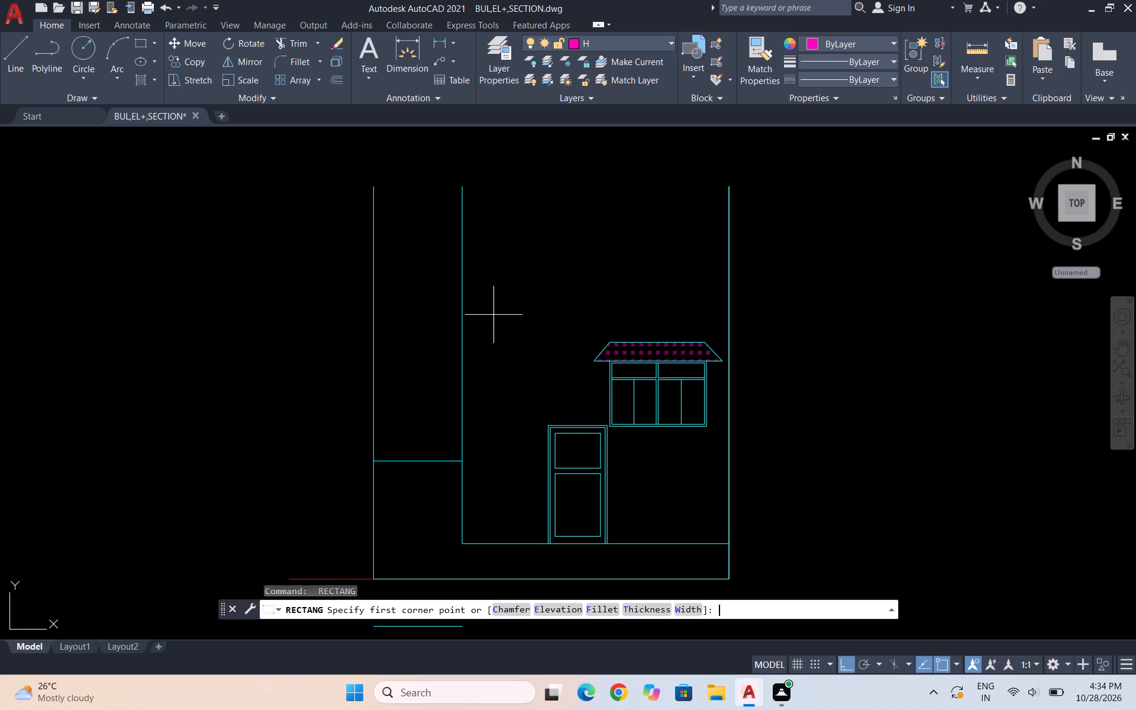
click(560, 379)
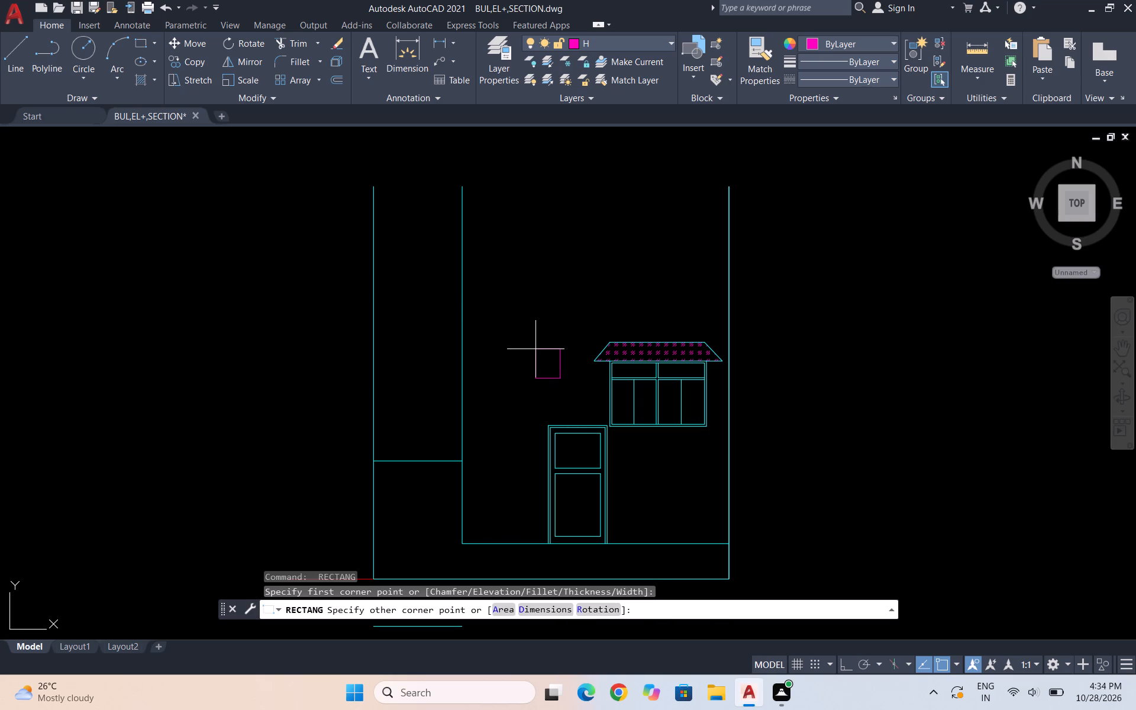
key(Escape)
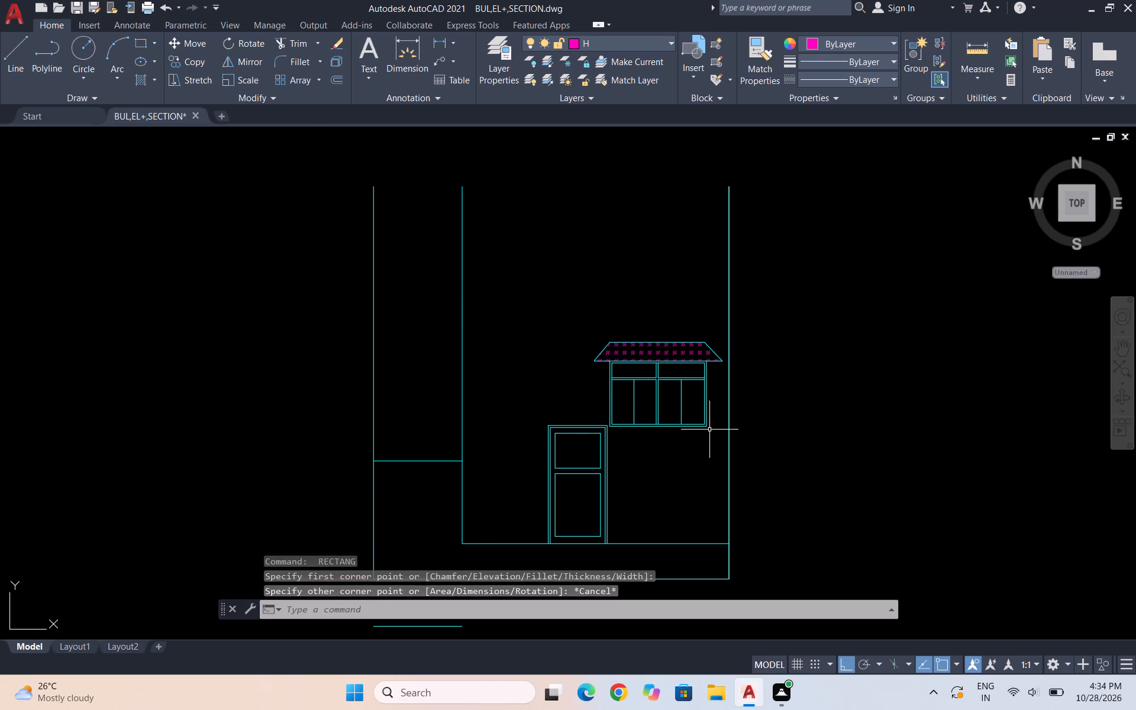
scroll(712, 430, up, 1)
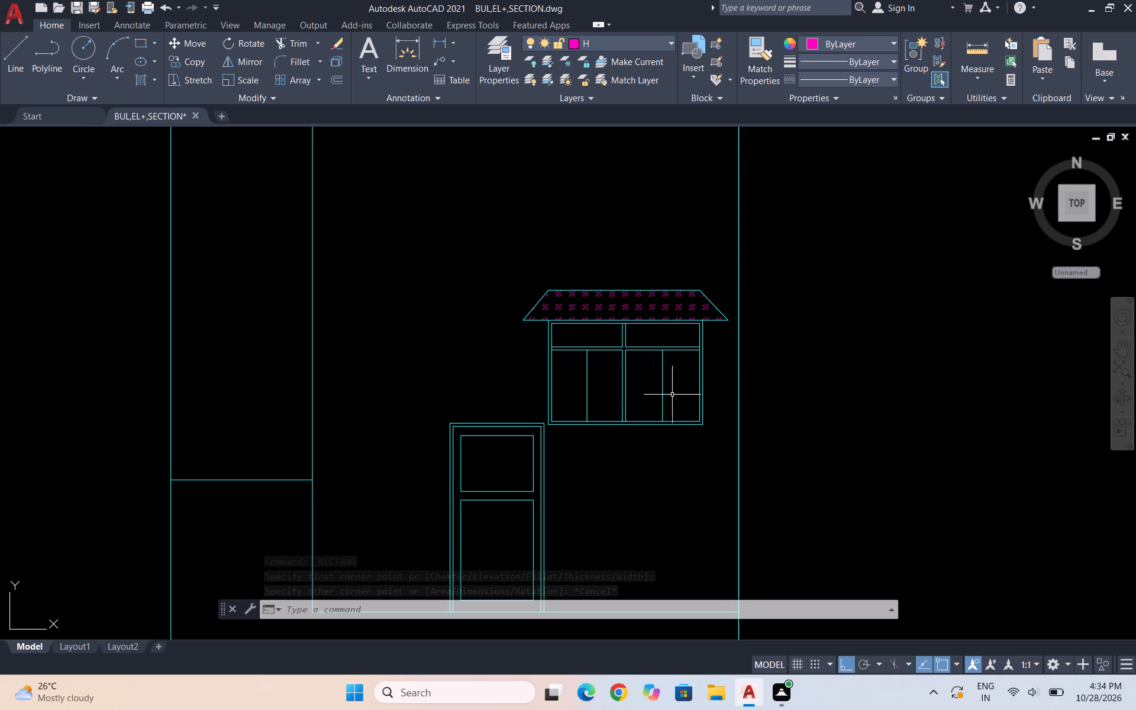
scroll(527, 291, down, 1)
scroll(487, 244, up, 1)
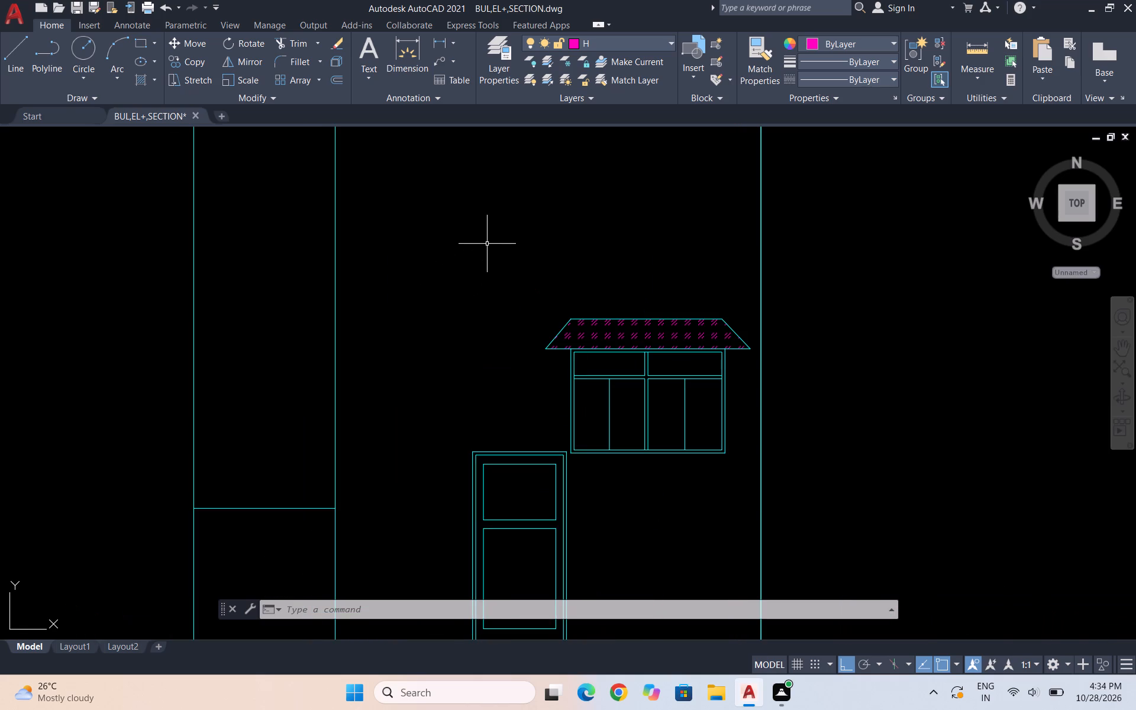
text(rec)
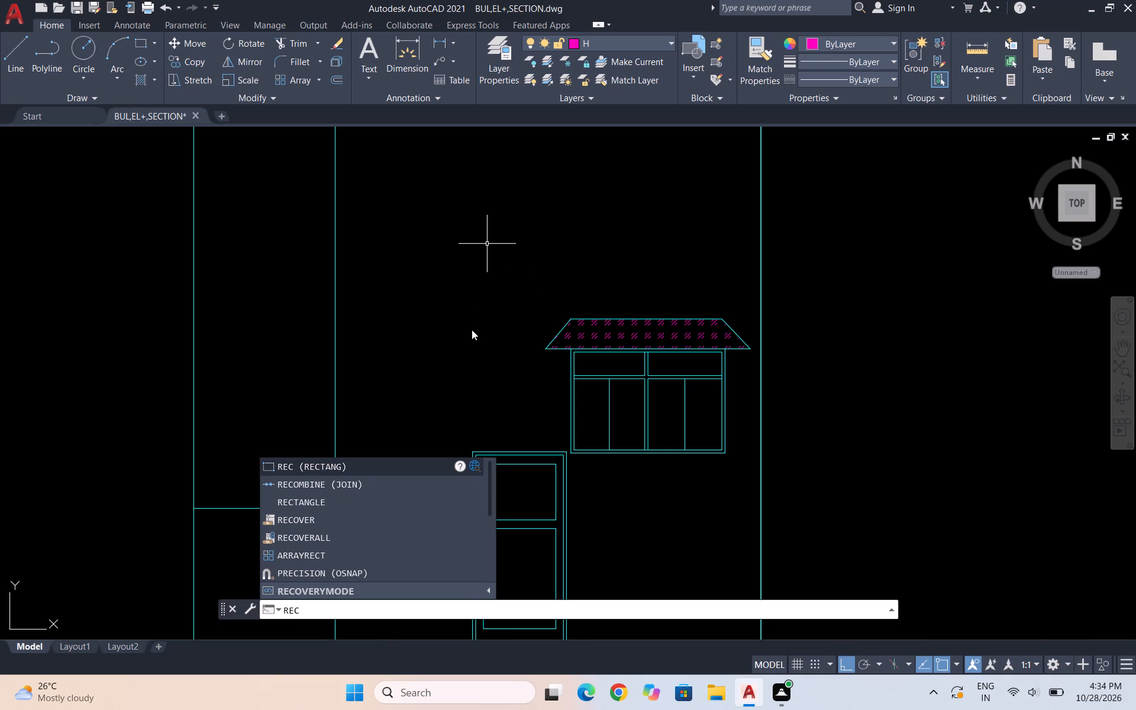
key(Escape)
Draw an upright rectangle above and left of the door, between the staircase bay and the window canopy.
key(r)
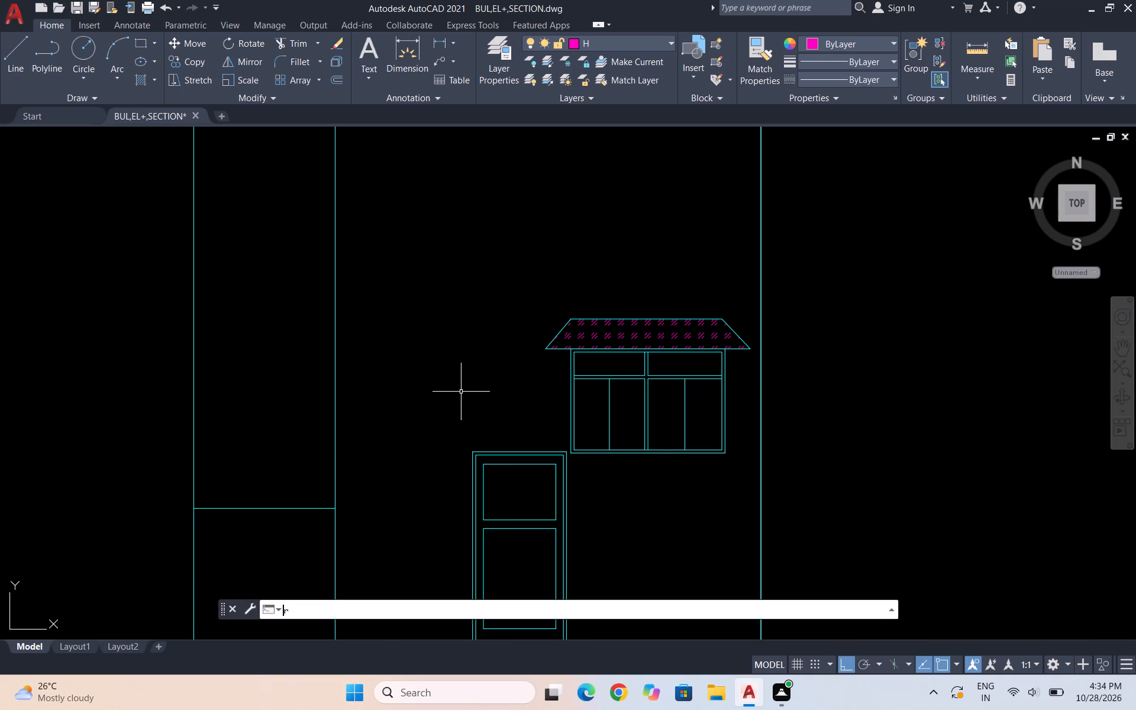
key(e)
key(c)
key(Return)
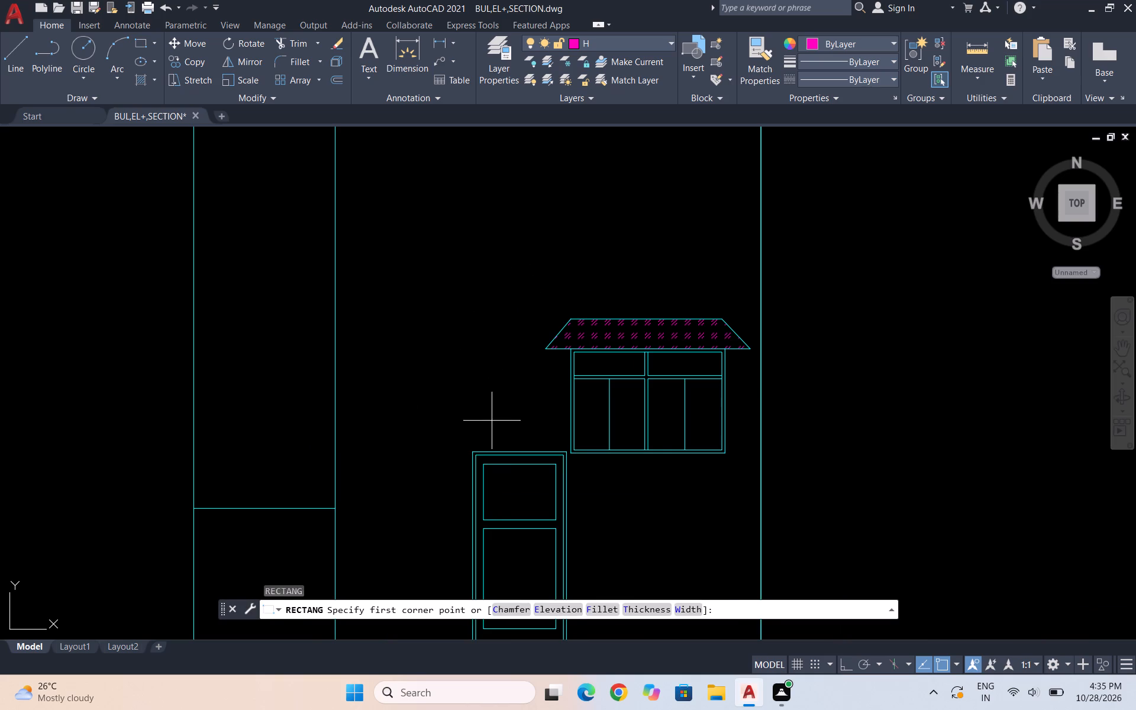
click(489, 421)
scroll(406, 298, down, 1)
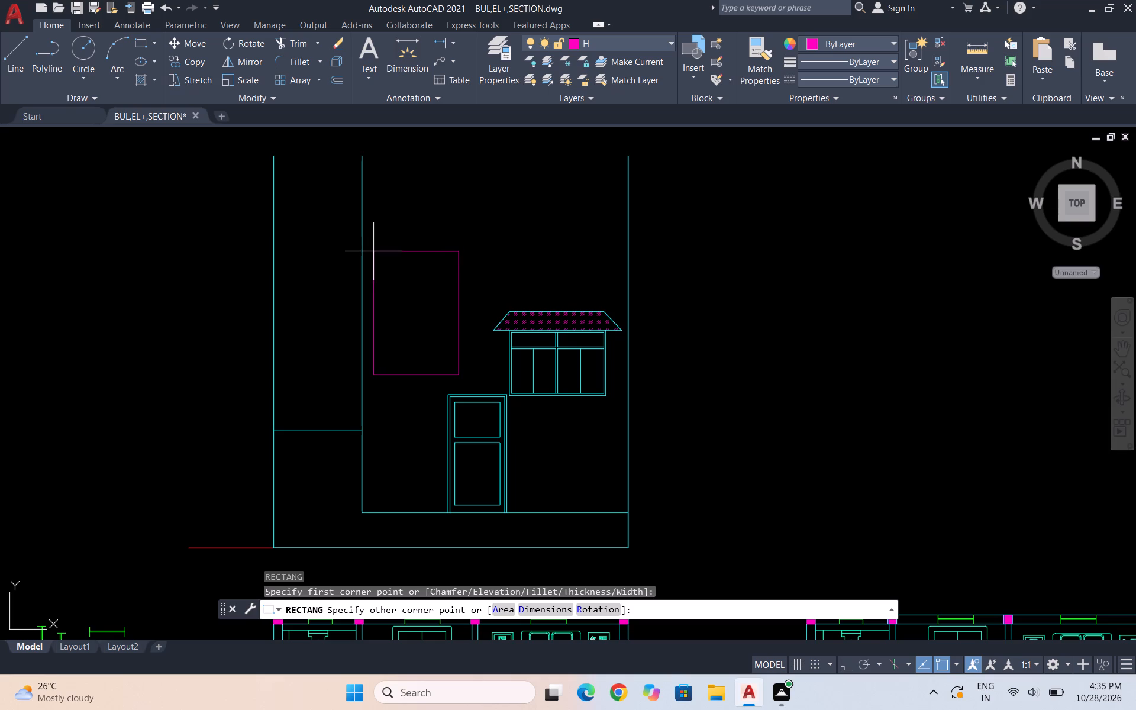
click(373, 265)
Move the new rectangle beside the staircase bay to the WALLS layer.
click(419, 273)
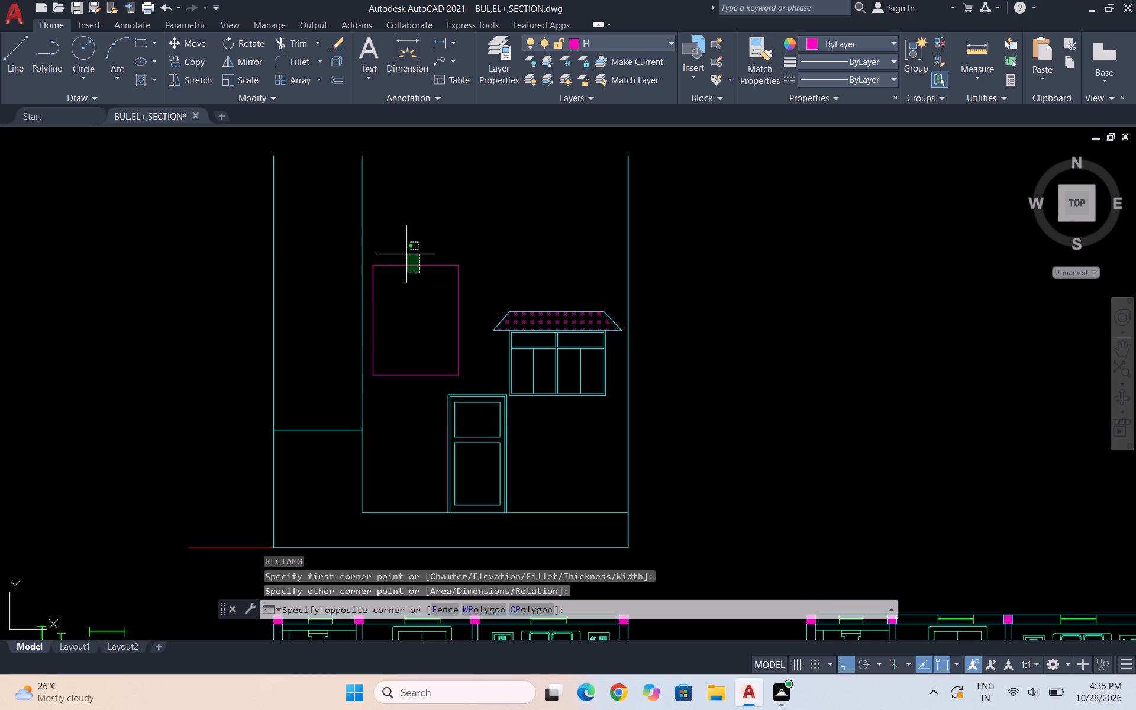
click(401, 247)
click(640, 44)
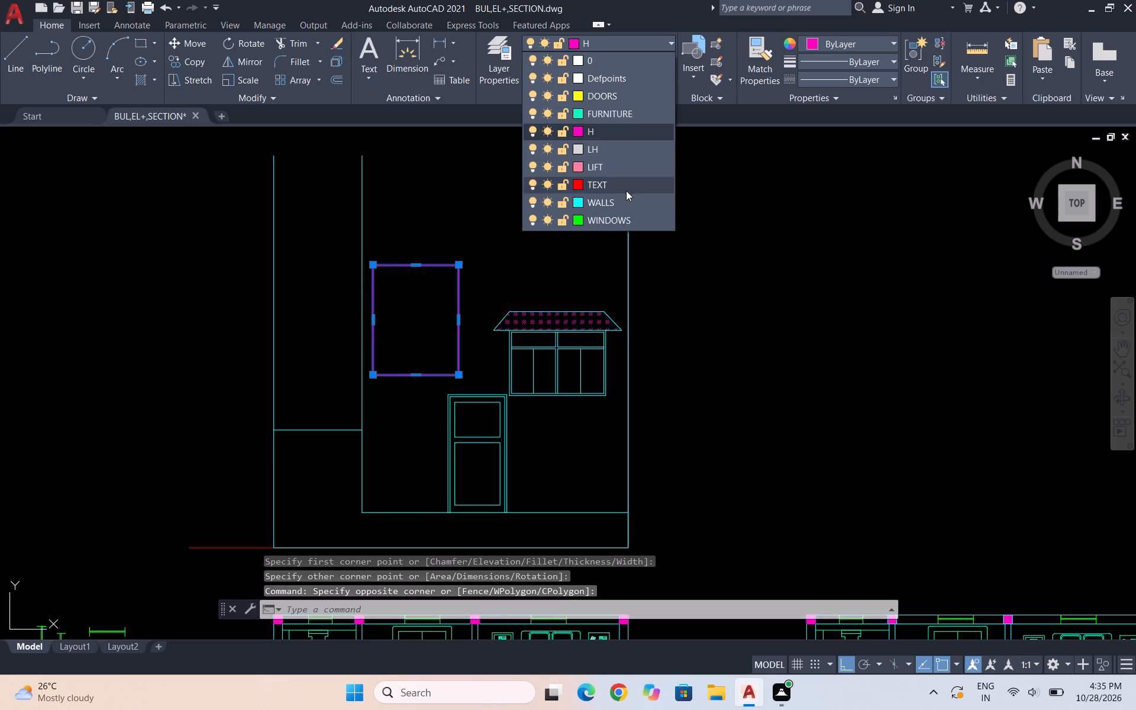
click(625, 205)
key(Escape)
key(Escape)
key(Escape)
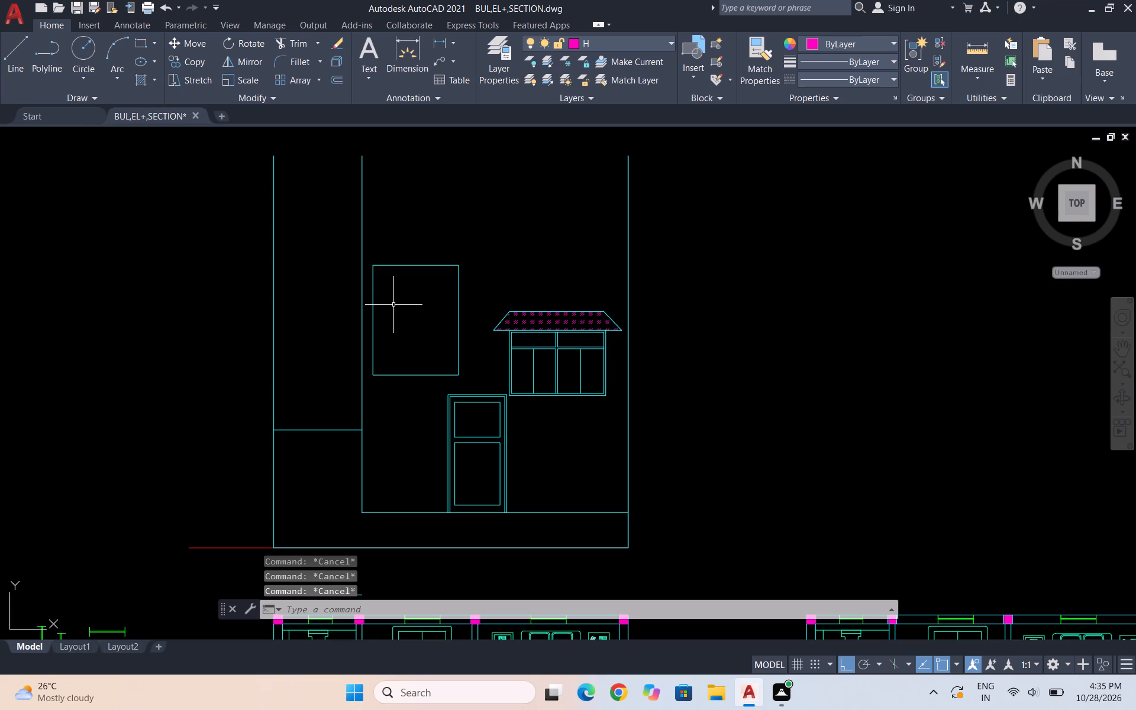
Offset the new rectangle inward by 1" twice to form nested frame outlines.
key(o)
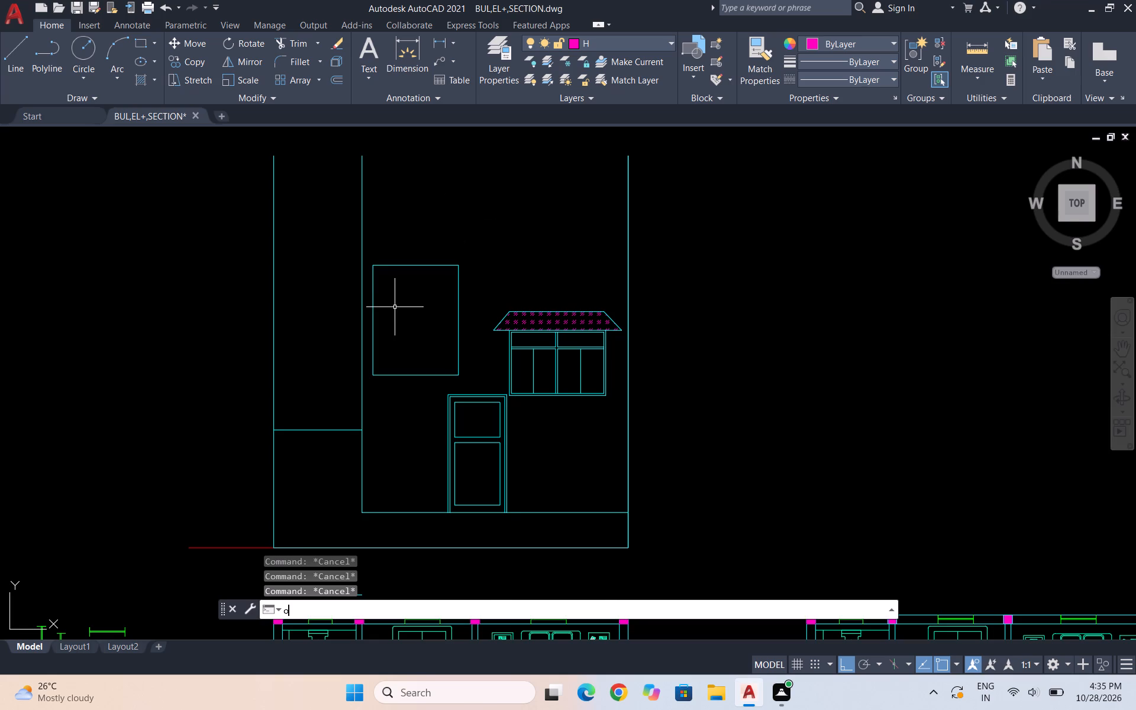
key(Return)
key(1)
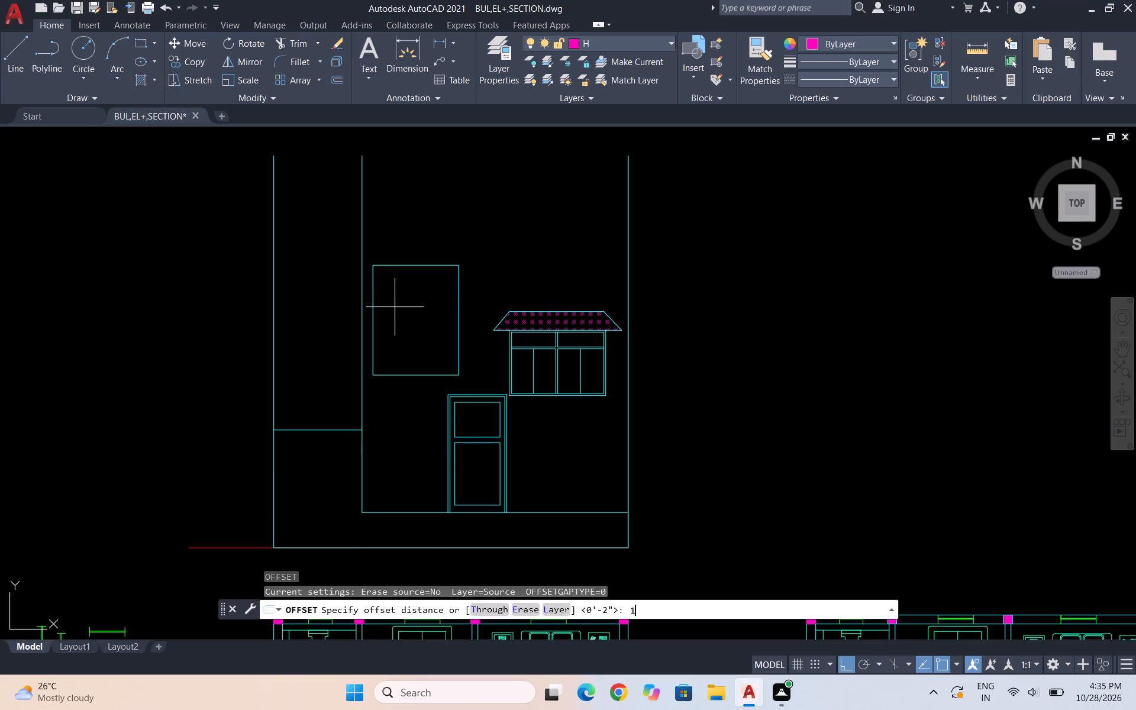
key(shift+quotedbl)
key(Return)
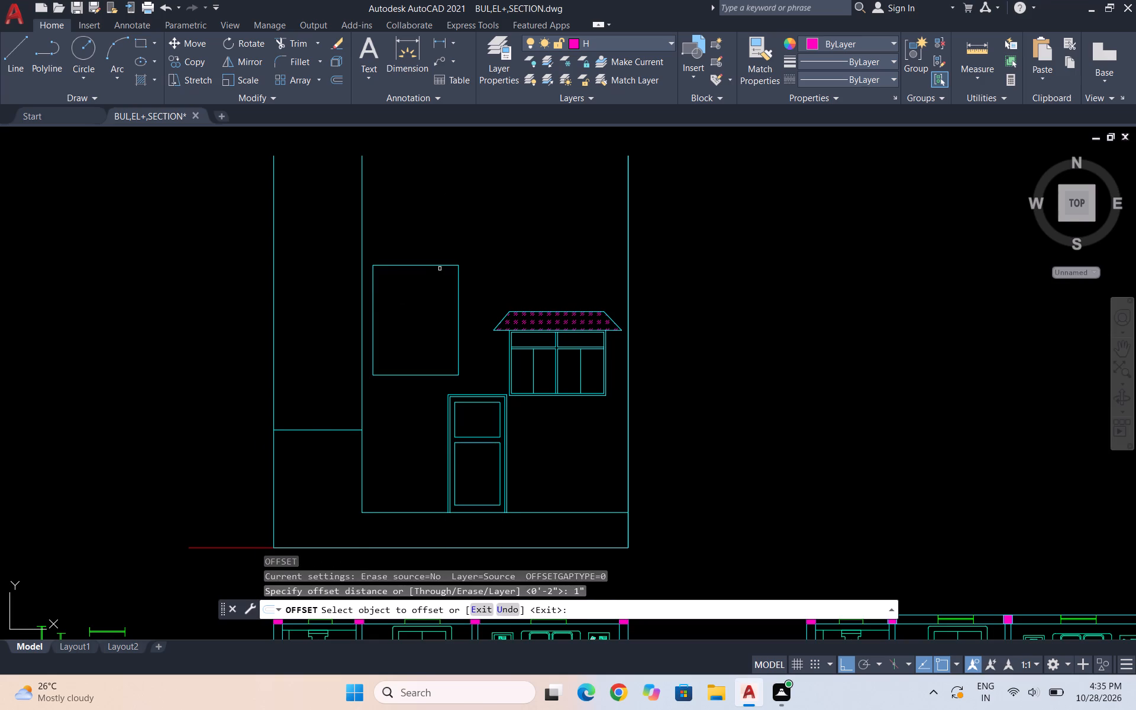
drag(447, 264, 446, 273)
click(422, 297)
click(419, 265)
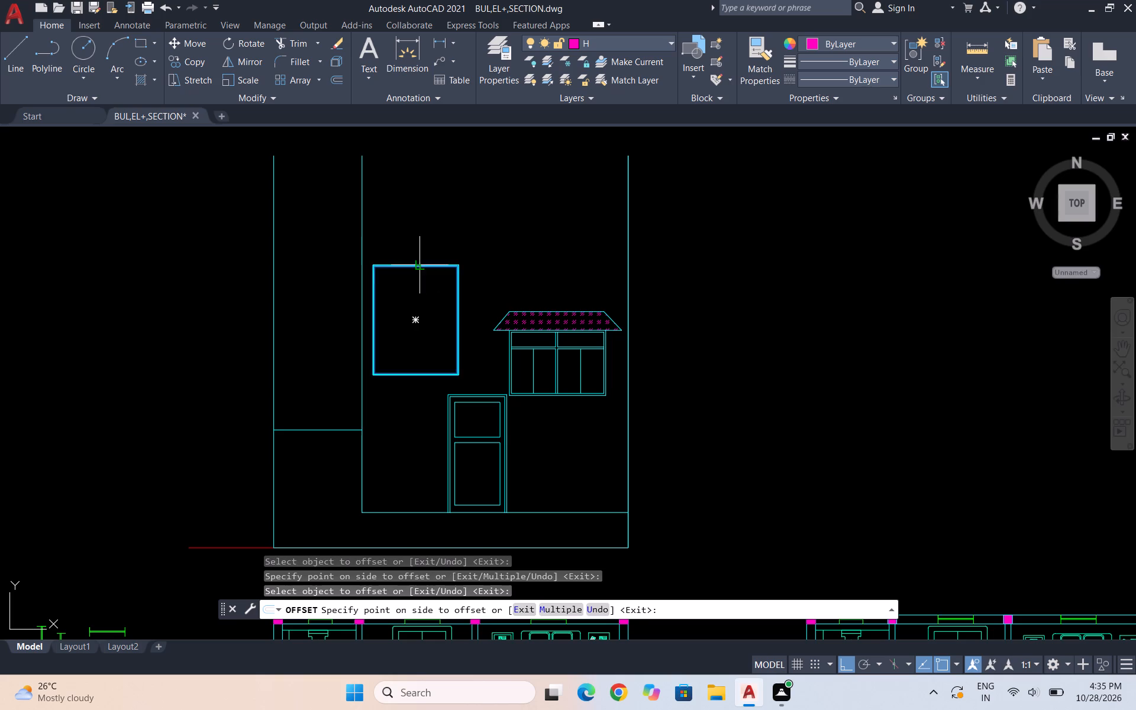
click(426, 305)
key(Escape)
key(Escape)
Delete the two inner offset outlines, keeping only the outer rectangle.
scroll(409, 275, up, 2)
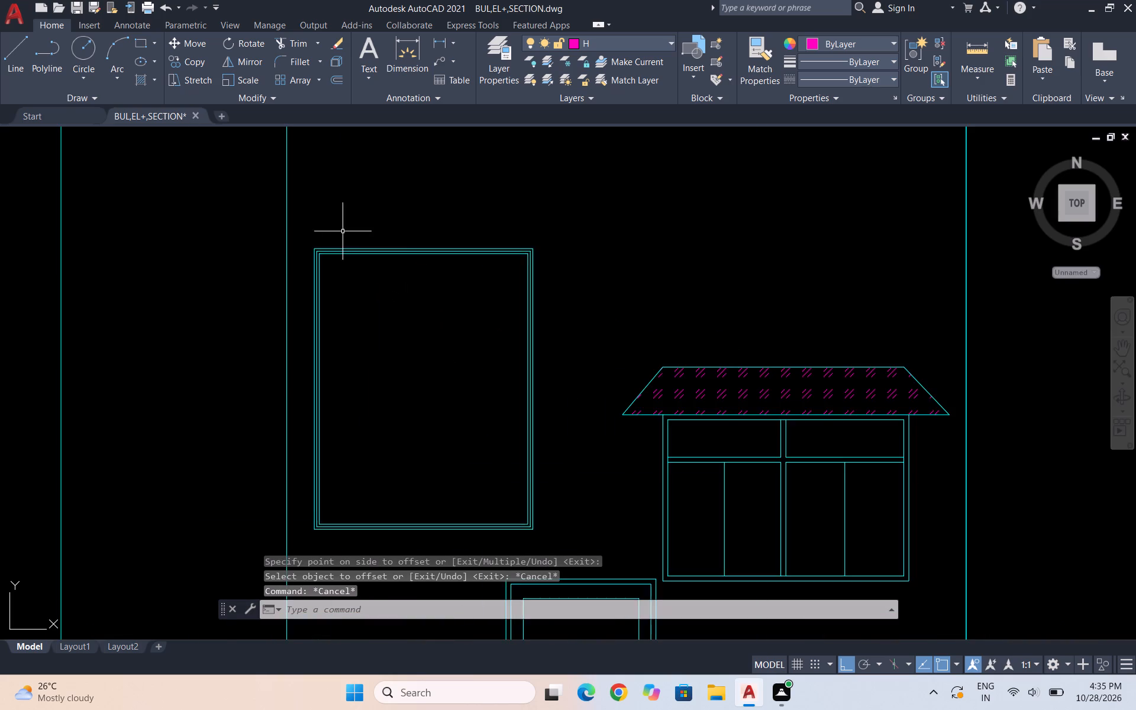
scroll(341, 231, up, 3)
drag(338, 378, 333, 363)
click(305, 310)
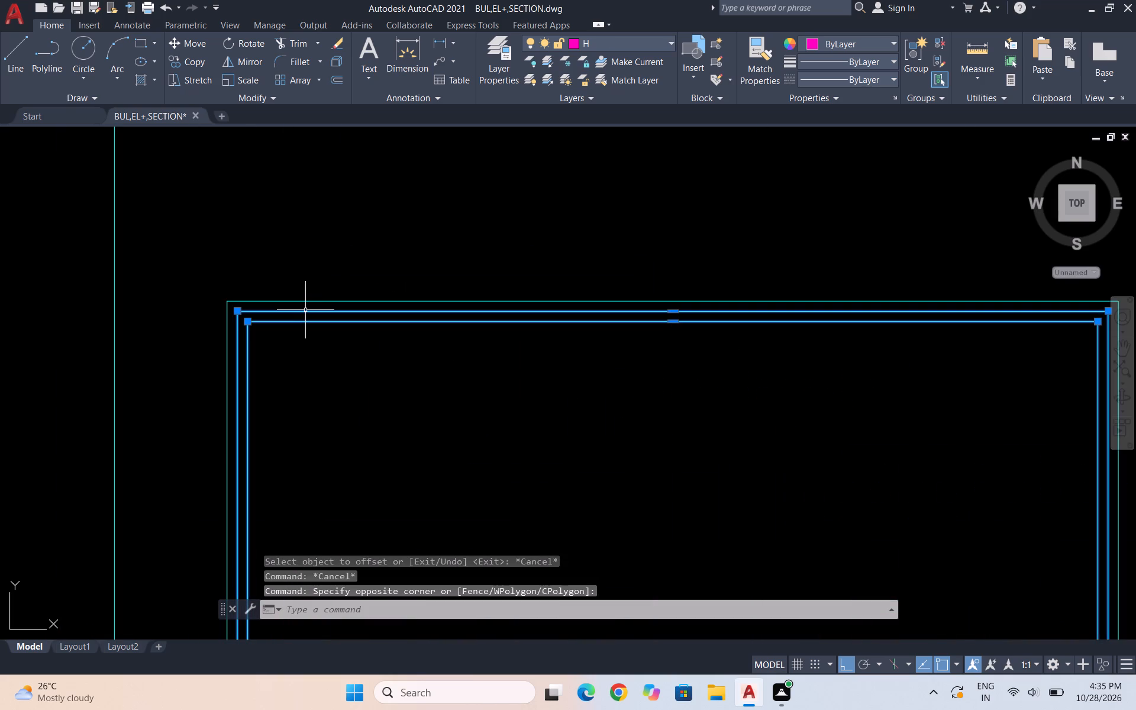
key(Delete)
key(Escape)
Offset the outer rectangle beside the staircase bay inward by 2" to form the window frame.
key(o)
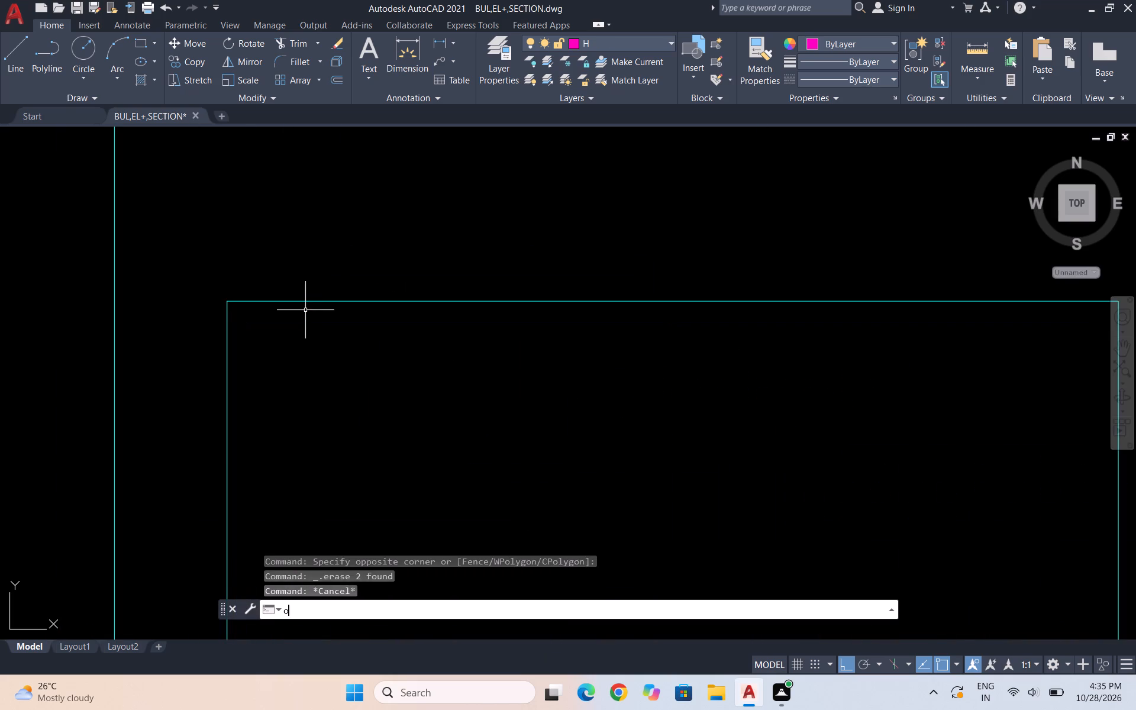
key(Return)
scroll(438, 270, down, 4)
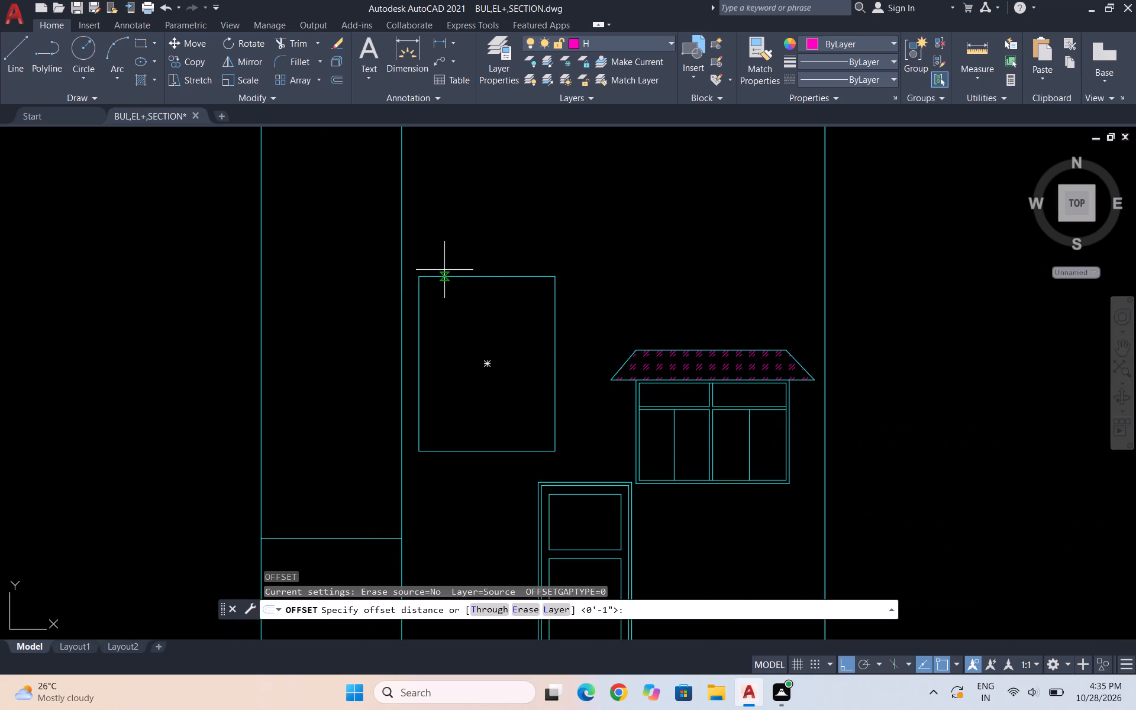
text(2")
key(Return)
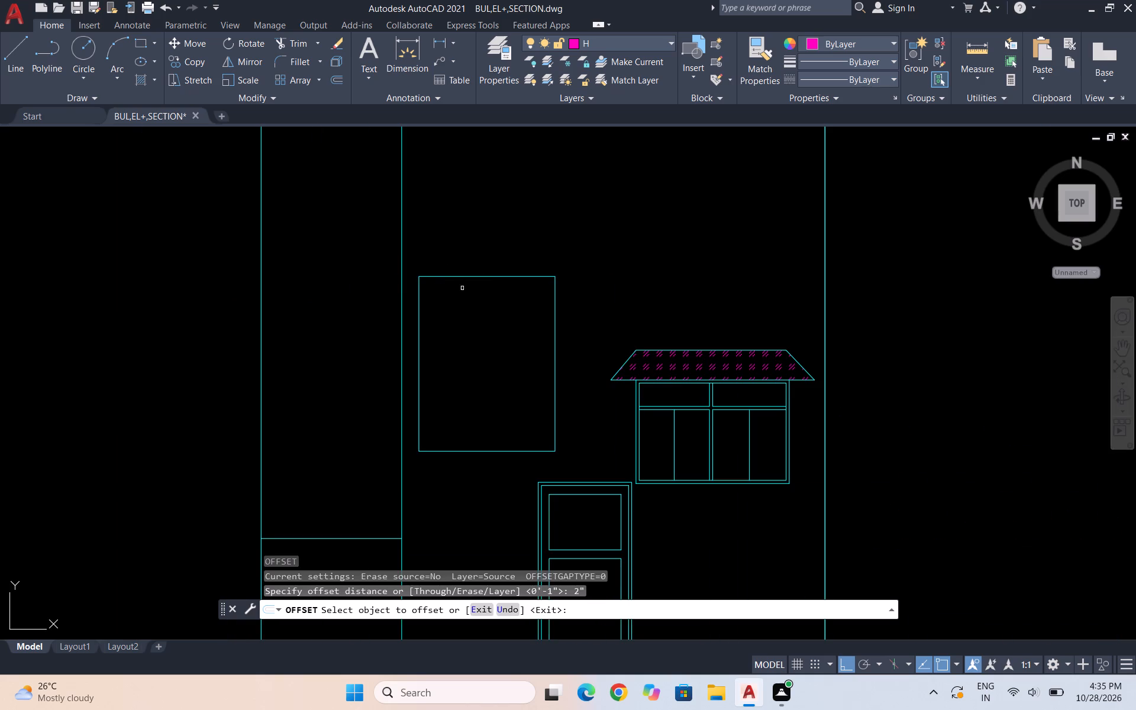
drag(470, 276, 470, 305)
click(464, 331)
key(Escape)
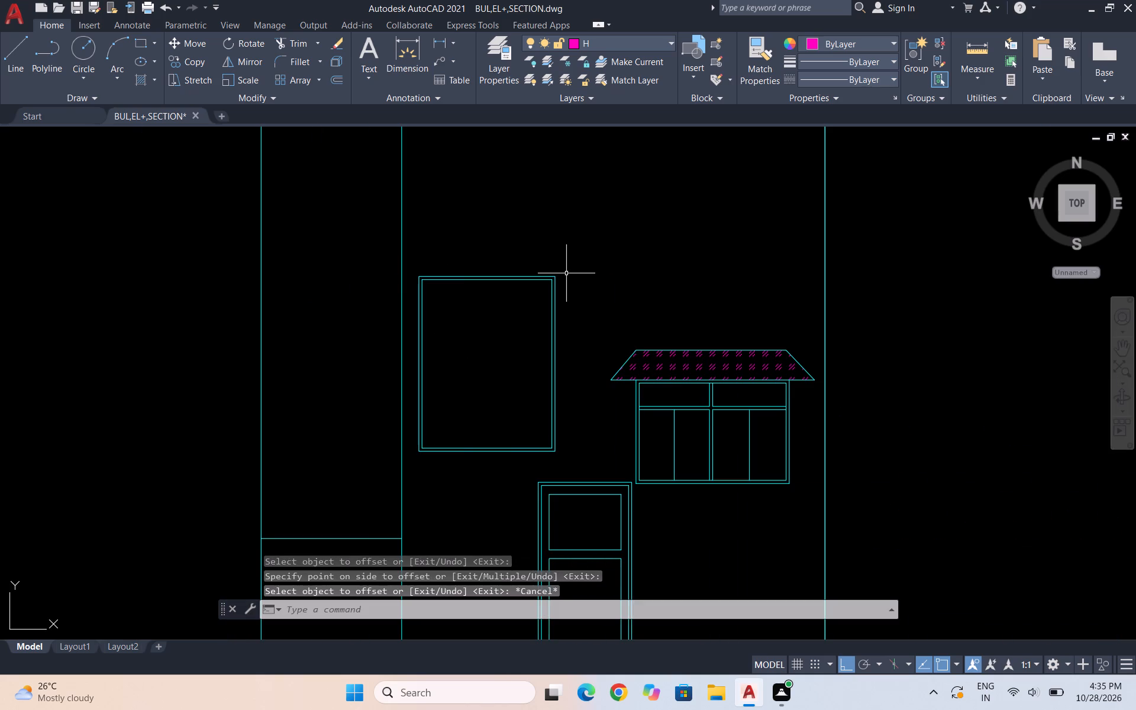
key(Escape)
key(Escape)
key(Escape)
key(Escape)
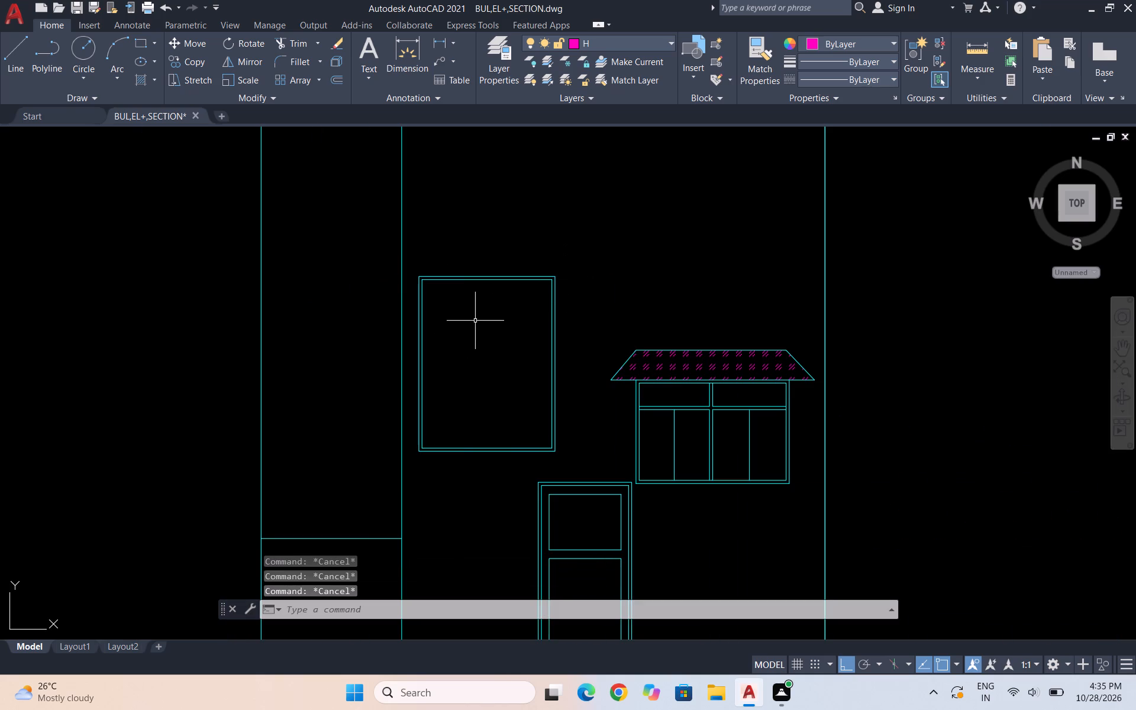
Draw a horizontal transom line across the inner frame outline, a short distance below its top edge.
key(l)
key(Return)
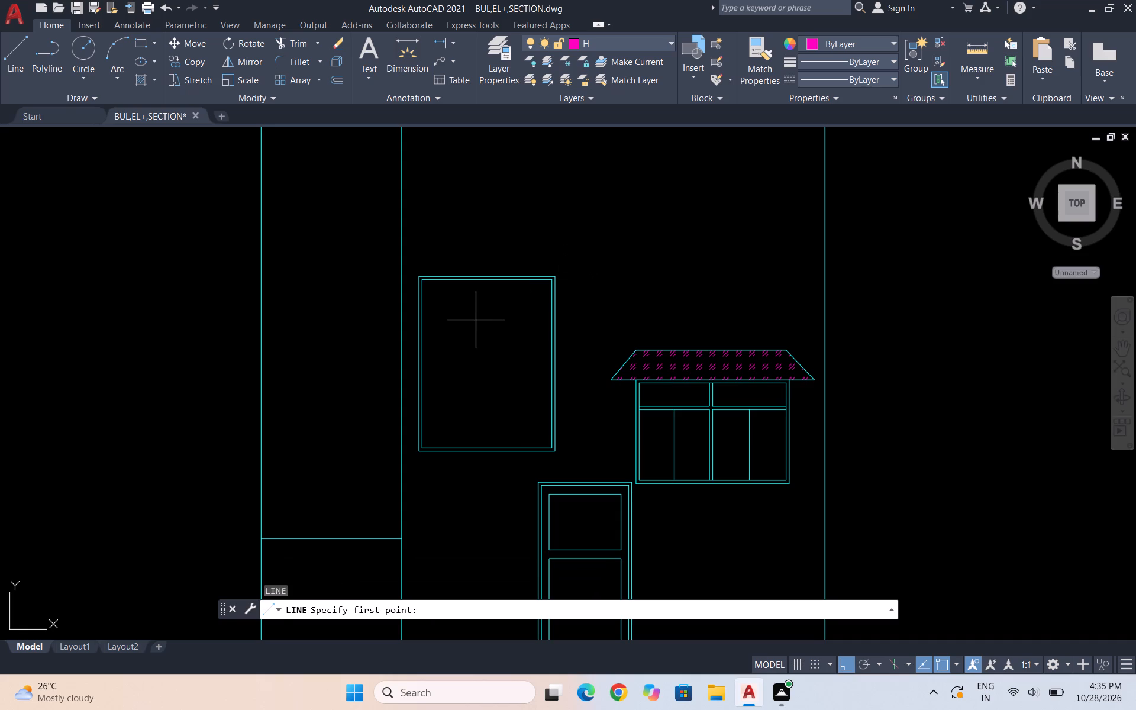
scroll(441, 306, up, 1)
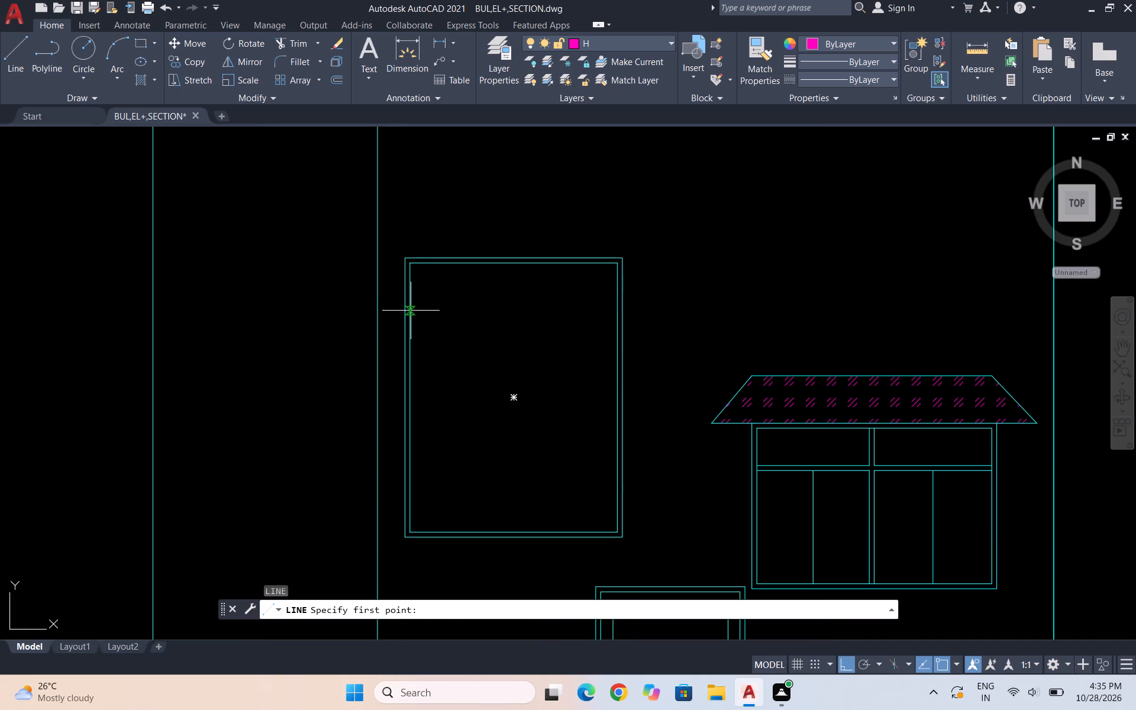
click(409, 309)
click(615, 307)
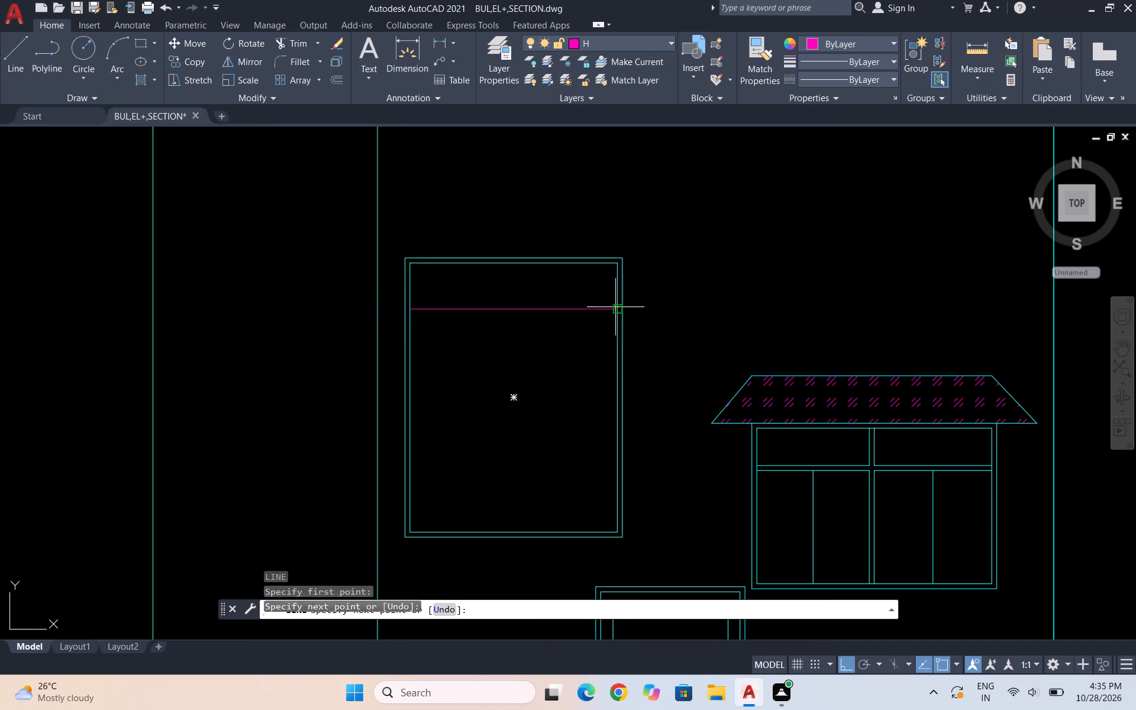
key(Escape)
Move the new transom line to the WALLS layer.
drag(570, 328, 556, 314)
drag(495, 292, 486, 304)
click(617, 49)
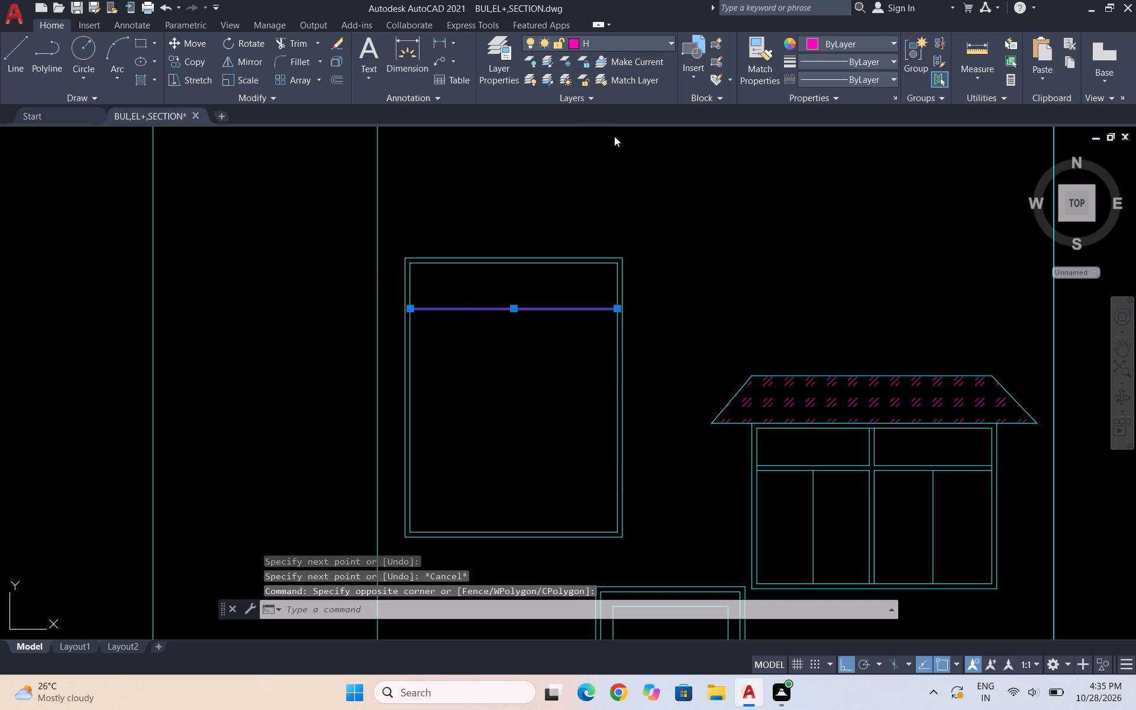
click(593, 205)
key(Escape)
key(Escape)
key(Escape)
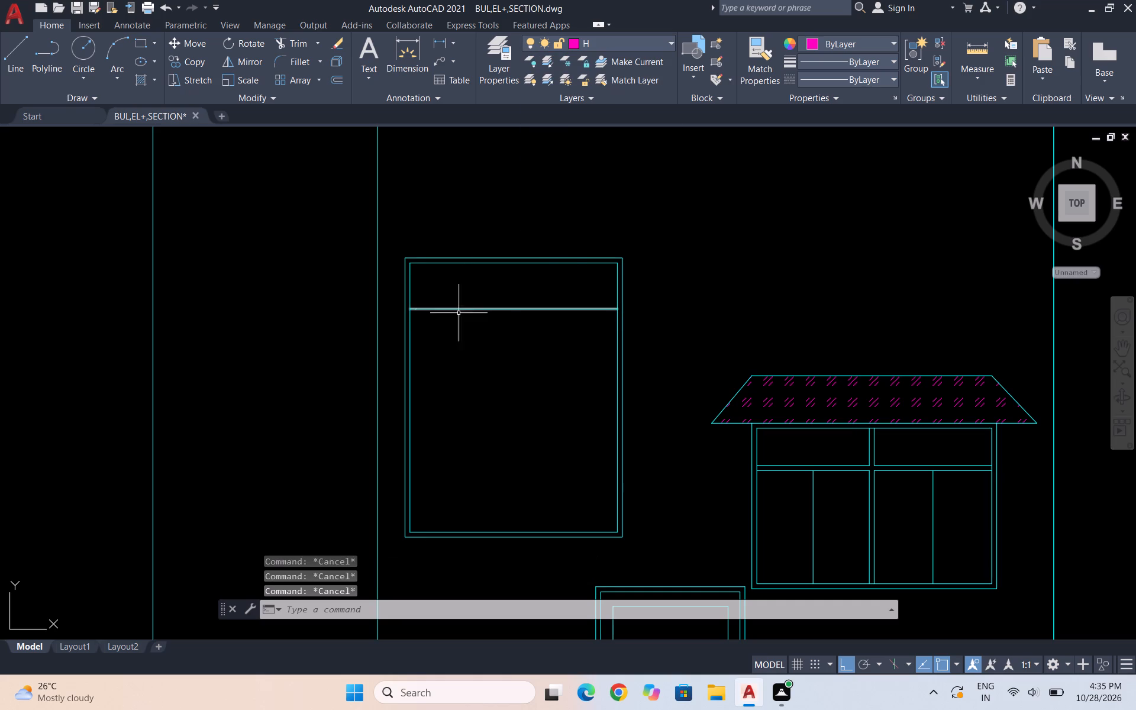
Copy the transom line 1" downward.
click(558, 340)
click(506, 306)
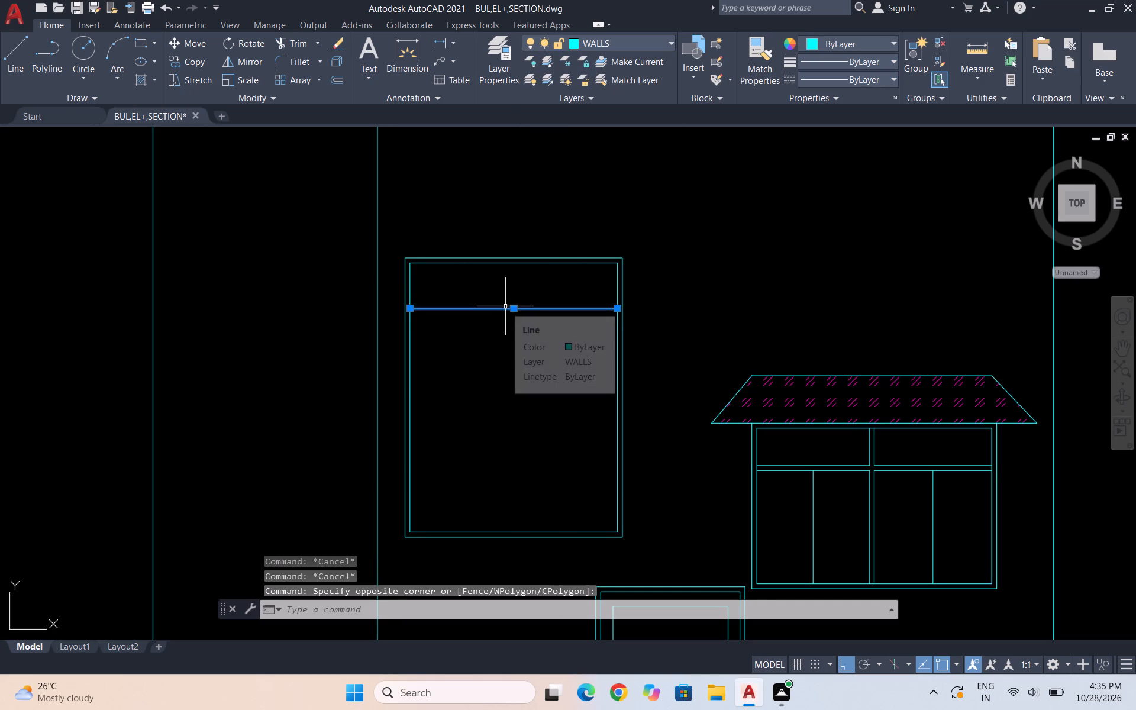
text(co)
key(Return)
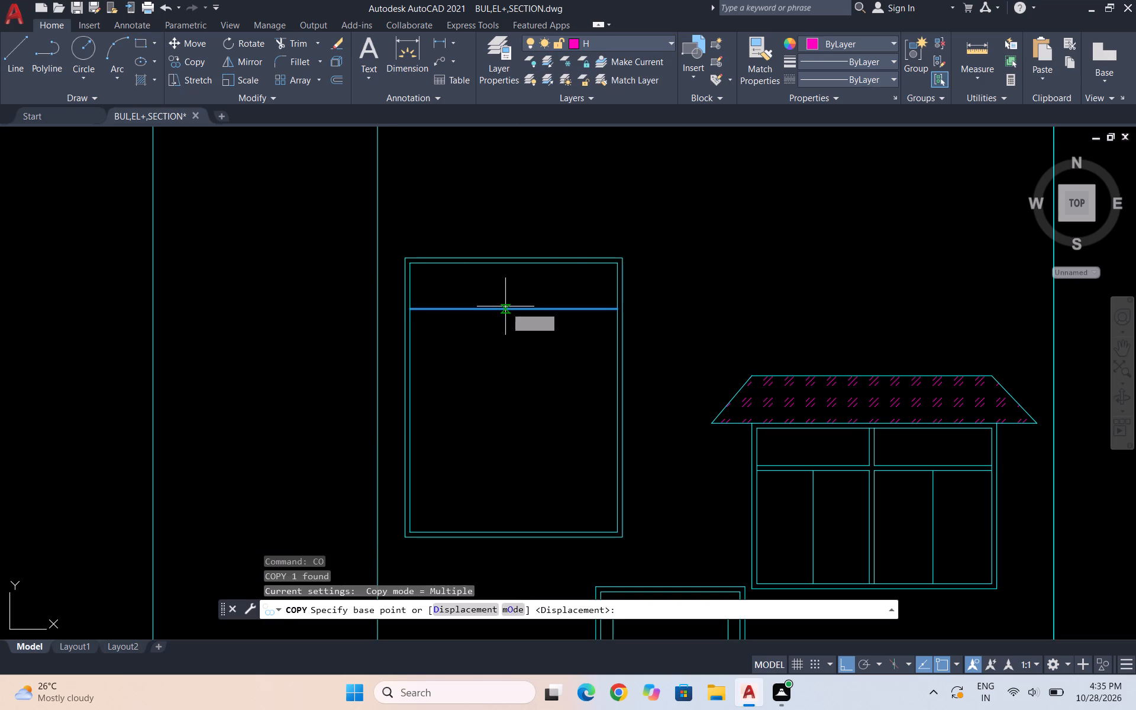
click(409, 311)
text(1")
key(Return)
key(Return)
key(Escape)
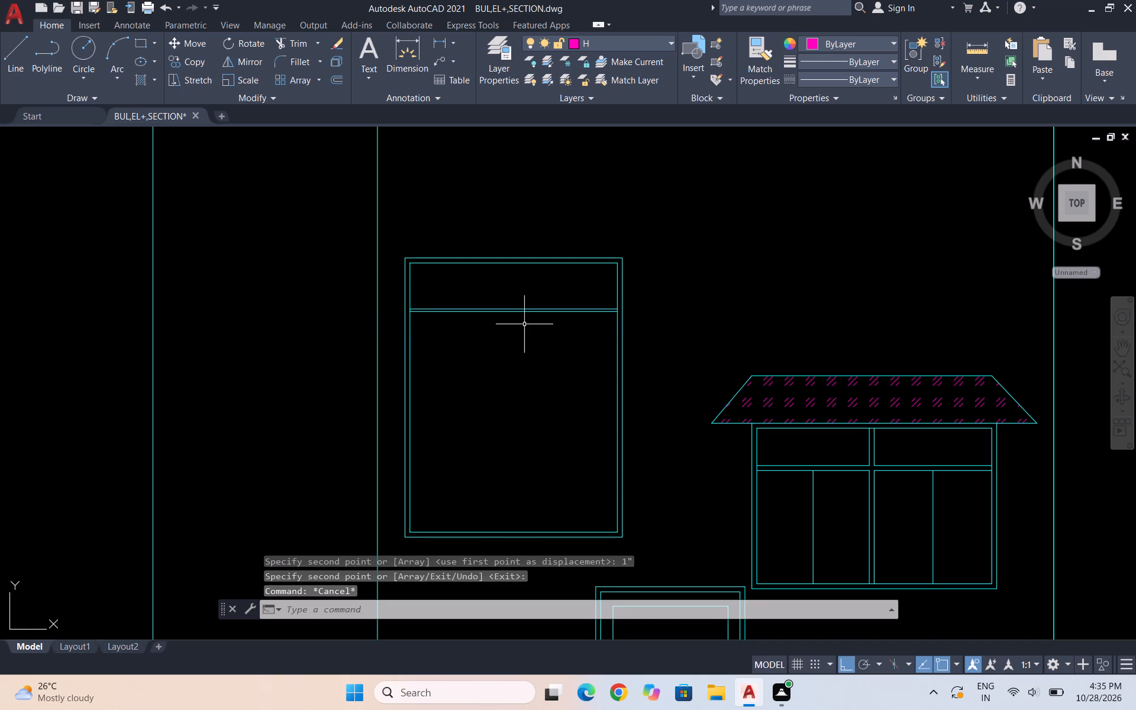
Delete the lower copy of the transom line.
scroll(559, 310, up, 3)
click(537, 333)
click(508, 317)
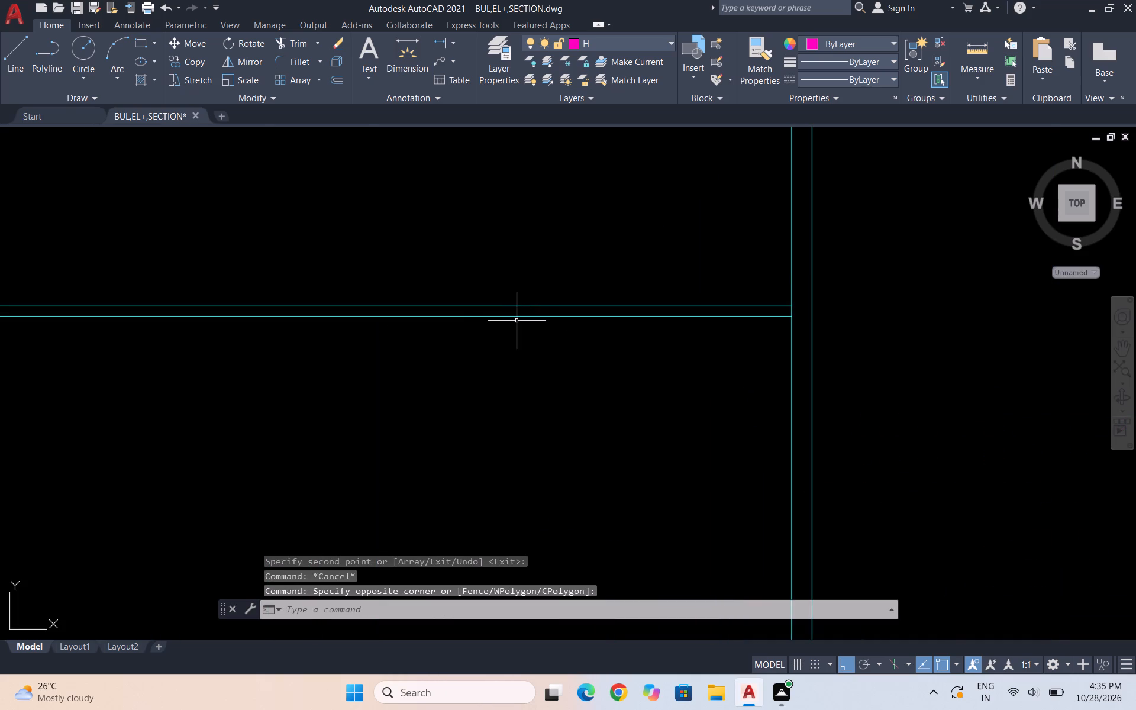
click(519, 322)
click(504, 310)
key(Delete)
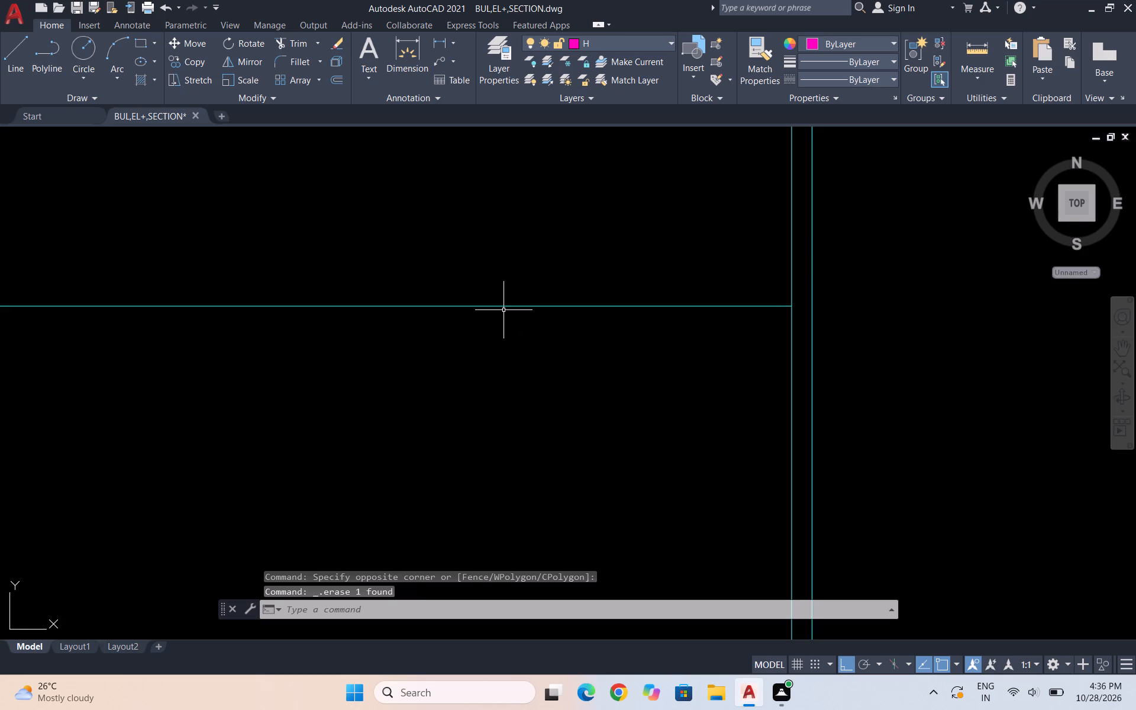
Offset the transom line 2" downward to form a transom bar.
scroll(504, 310, down, 3)
key(Escape)
key(o)
key(Return)
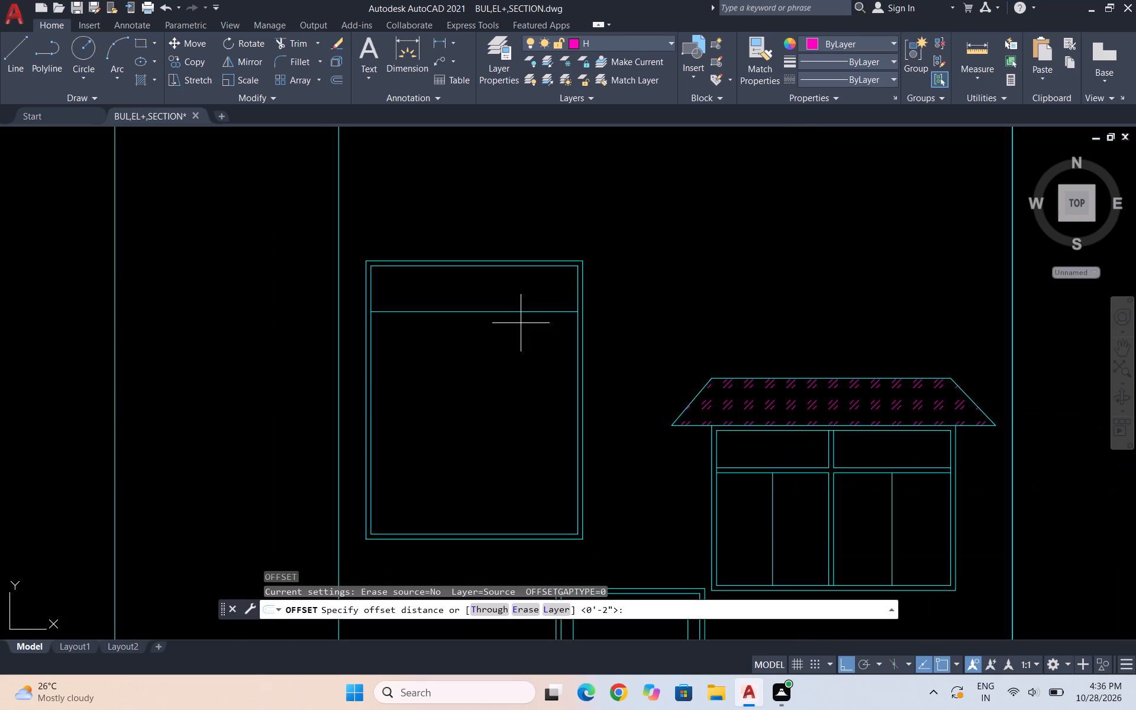
key(2)
key(shift+quotedbl)
key(Return)
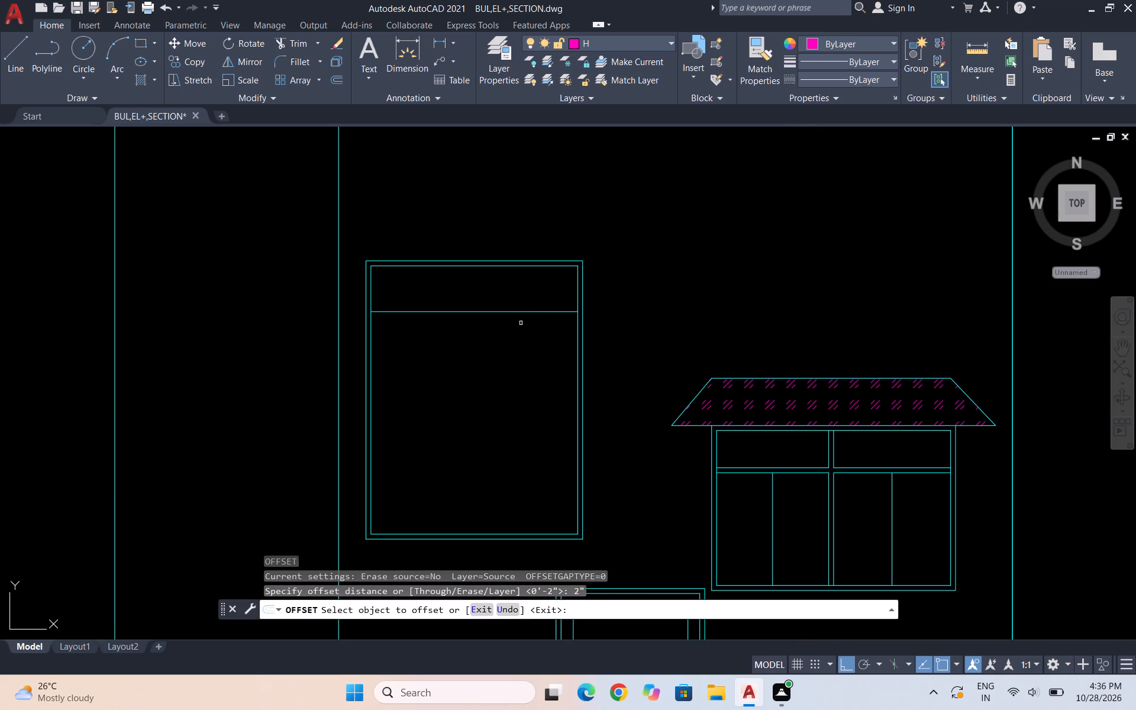
drag(524, 309, 522, 319)
click(493, 359)
key(Escape)
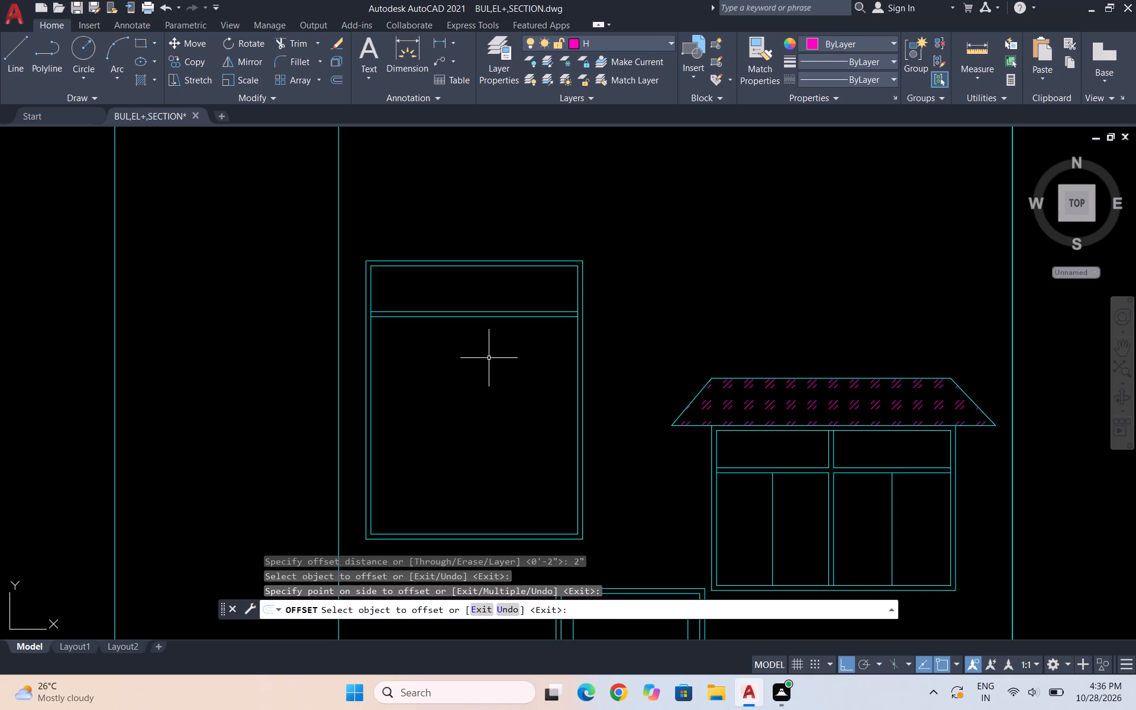
key(Escape)
Draw a vertical centre line from the midpoint of the inner frame's bottom edge up to the transom bar.
key(l)
key(Return)
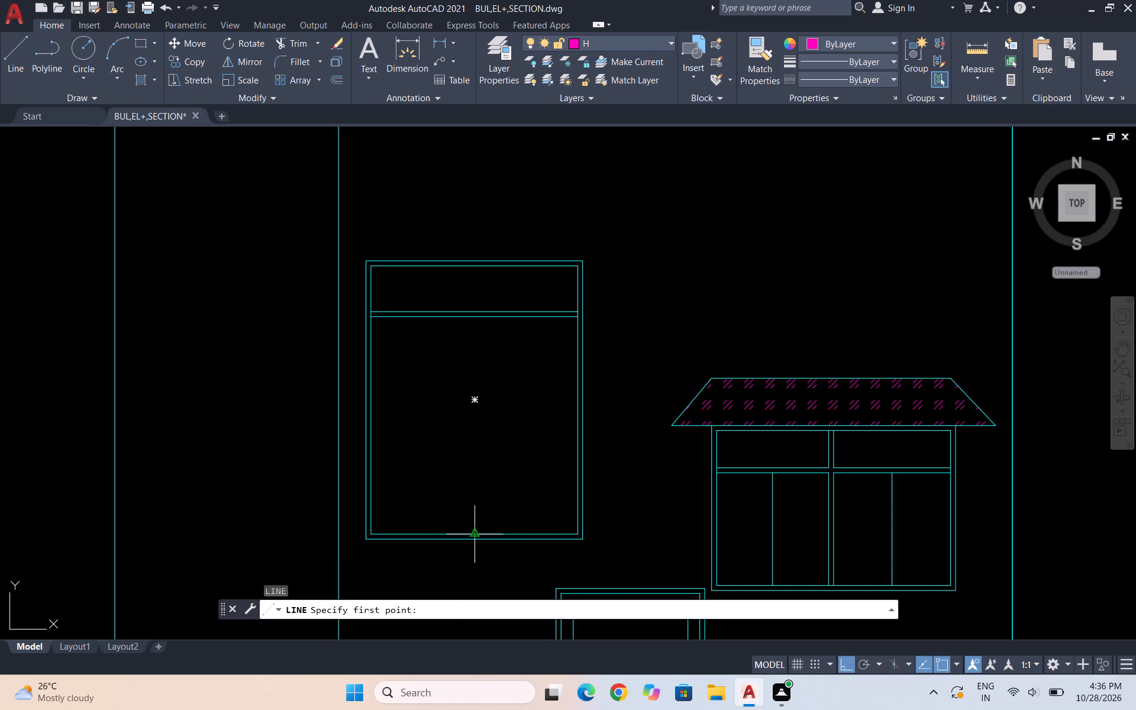
drag(475, 531, 476, 522)
click(472, 319)
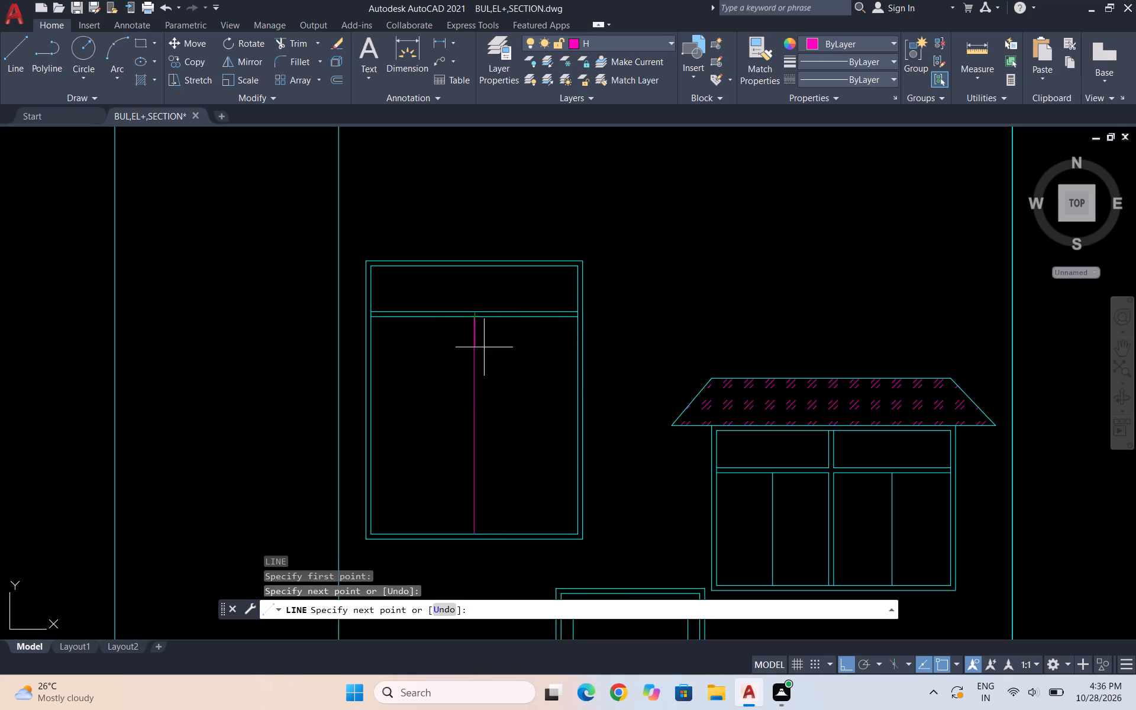
key(Escape)
Move the vertical centre line to the WALLS layer.
drag(491, 366, 464, 366)
click(418, 366)
click(661, 41)
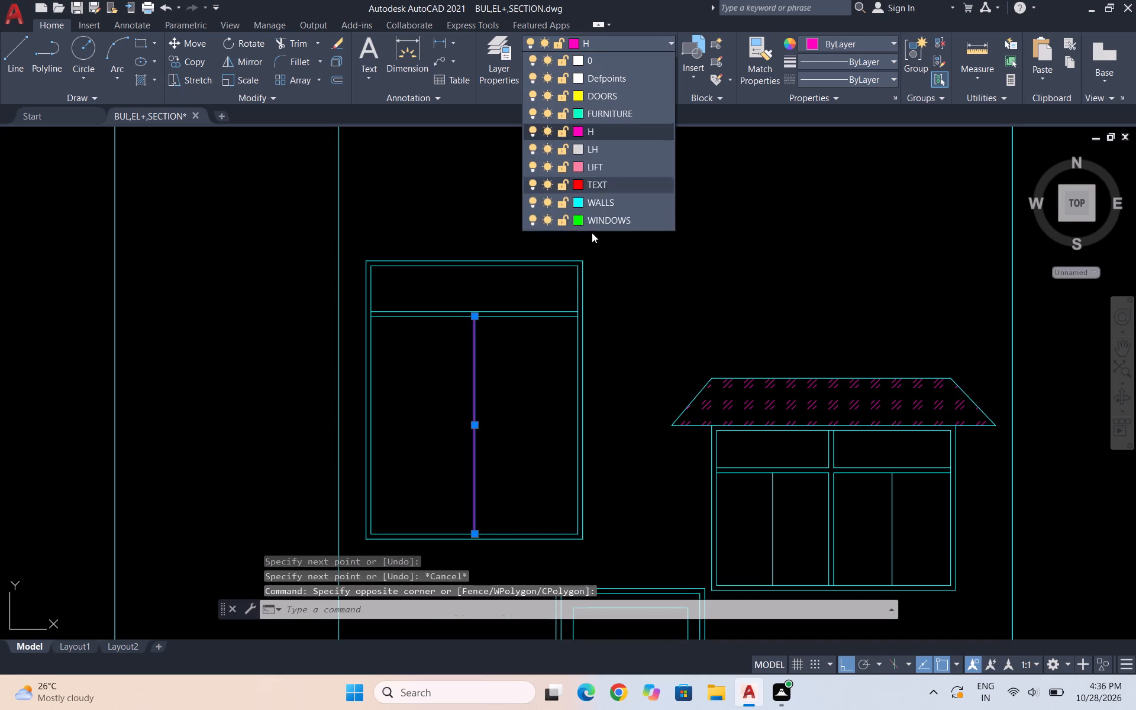
click(600, 202)
key(Escape)
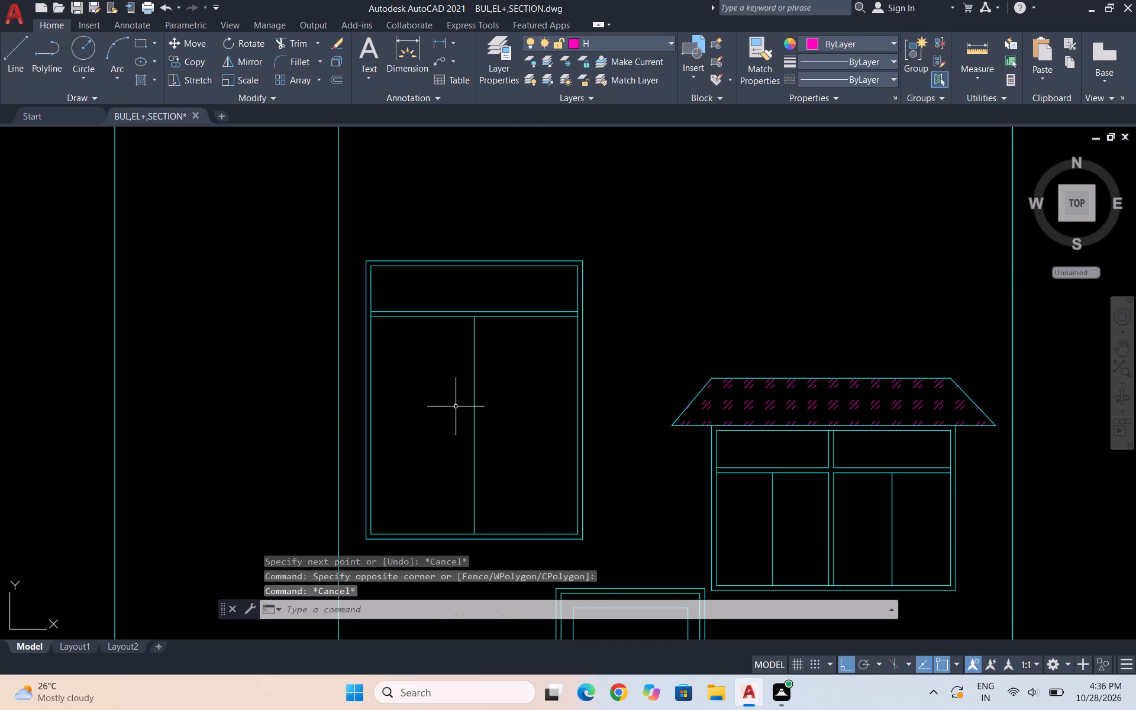
Offset the vertical centre line 2" to the right to form a mullion.
key(o)
key(Return)
text(2")
key(Return)
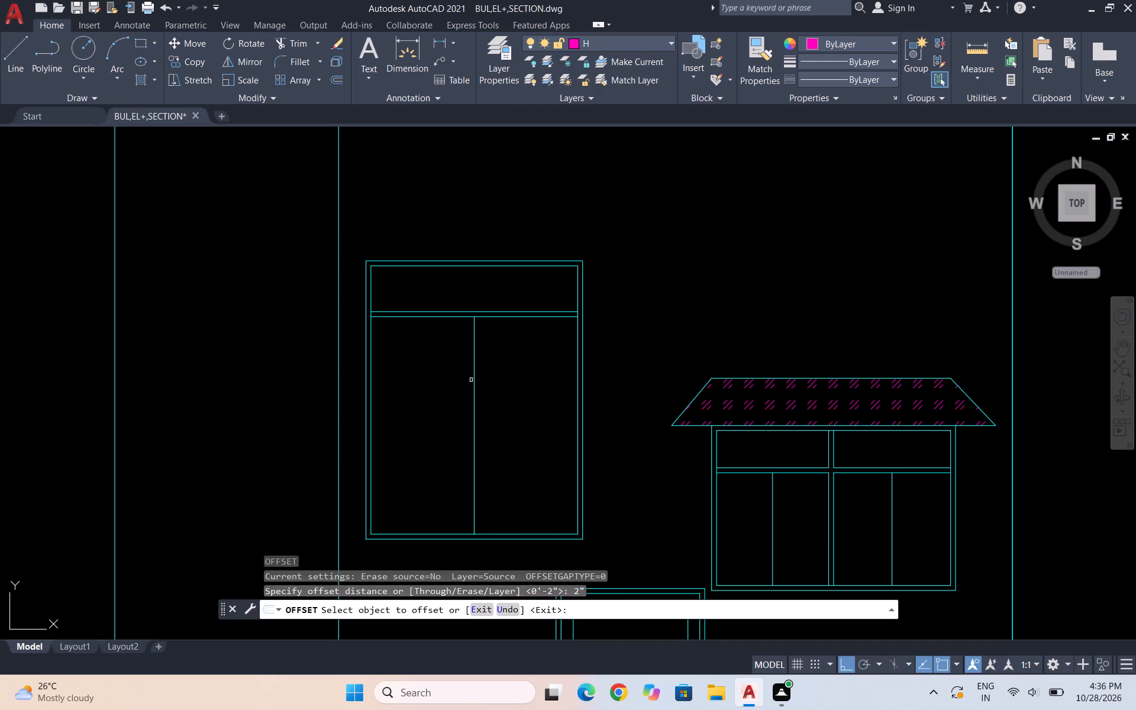
click(475, 385)
click(492, 389)
key(Escape)
Copy the mullion's two lines a short distance to the right along the underside of the transom bar.
click(495, 377)
click(437, 376)
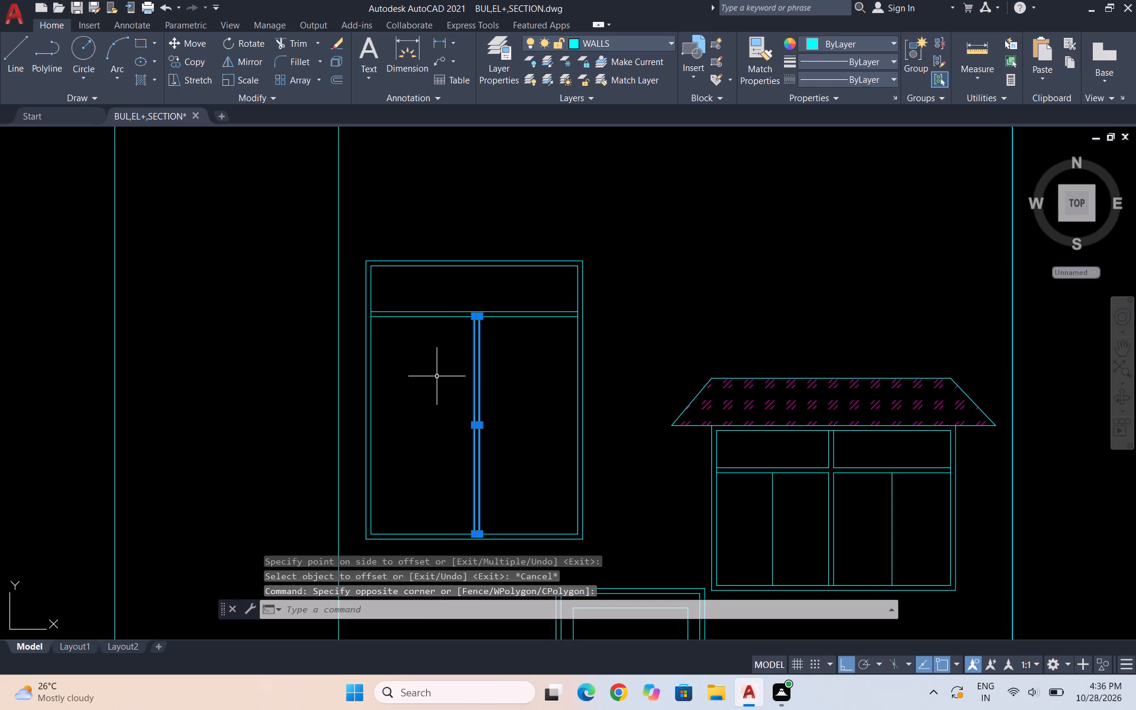
text(co)
key(Return)
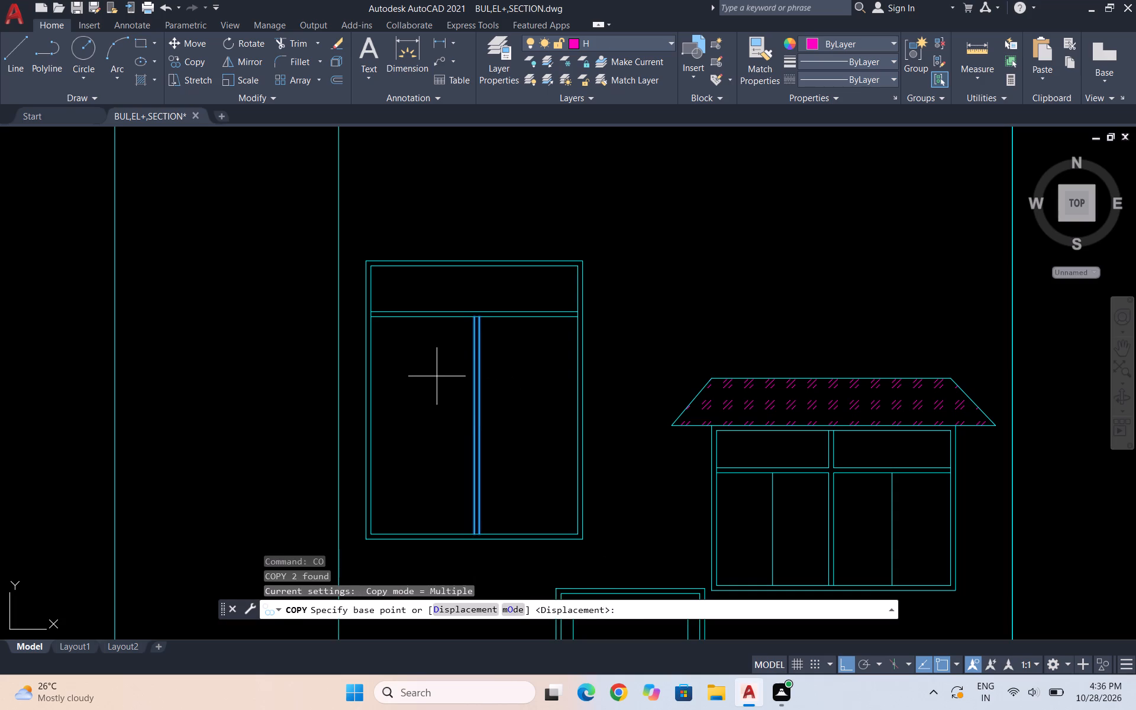
scroll(480, 326, up, 1)
click(479, 308)
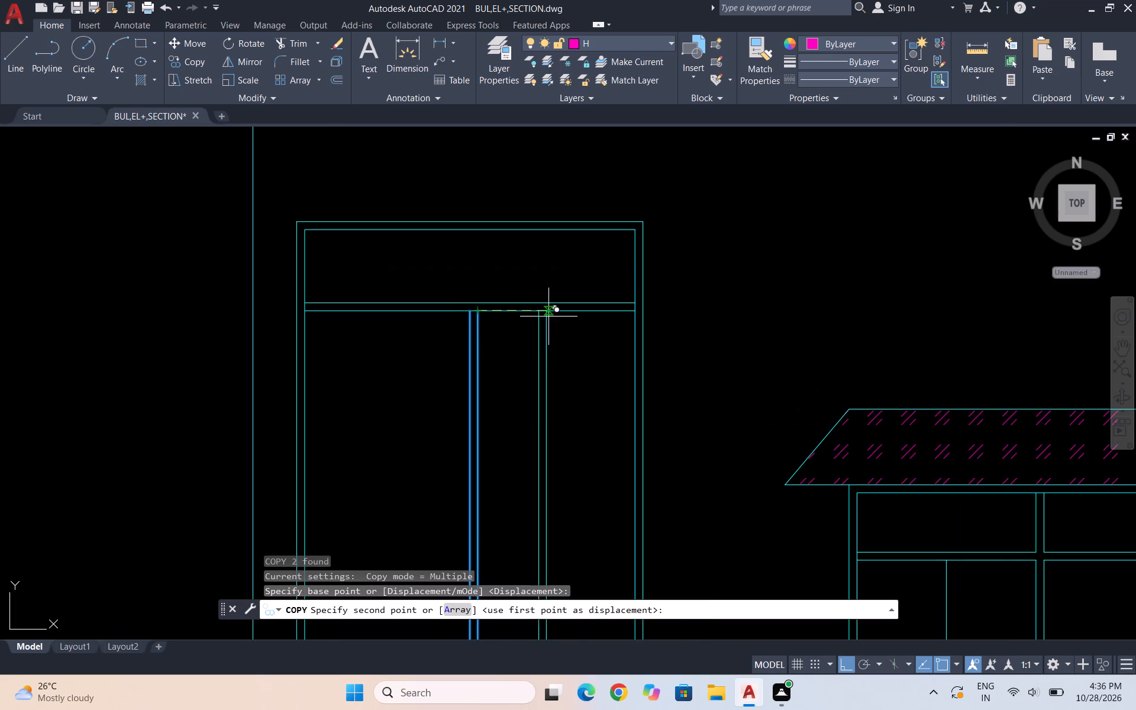
click(520, 311)
key(Escape)
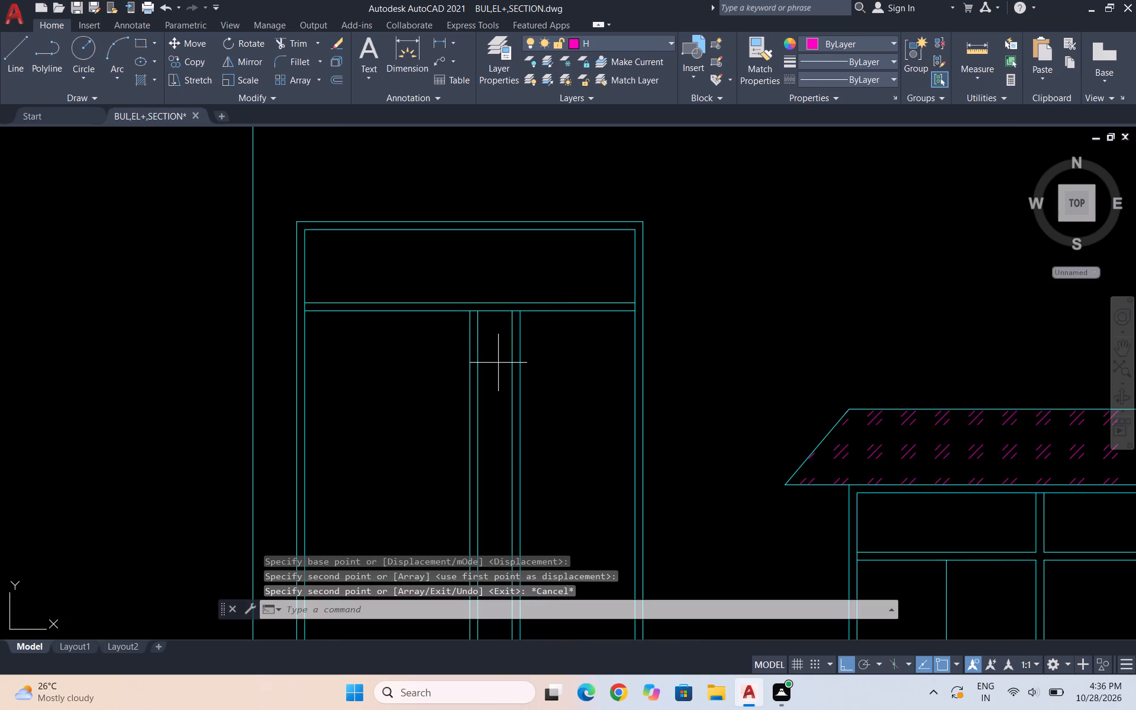
Move the original central mullion to the left so the two mullions divide the opening into three panels.
click(498, 363)
click(453, 348)
key(m)
key(Return)
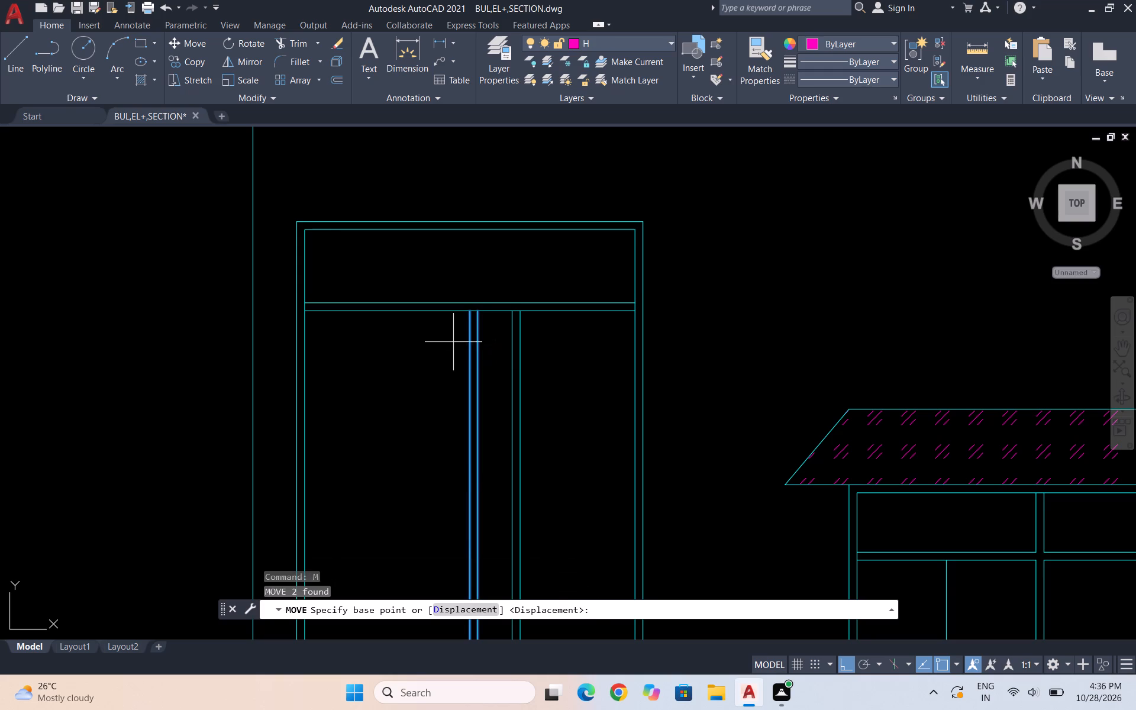
click(471, 315)
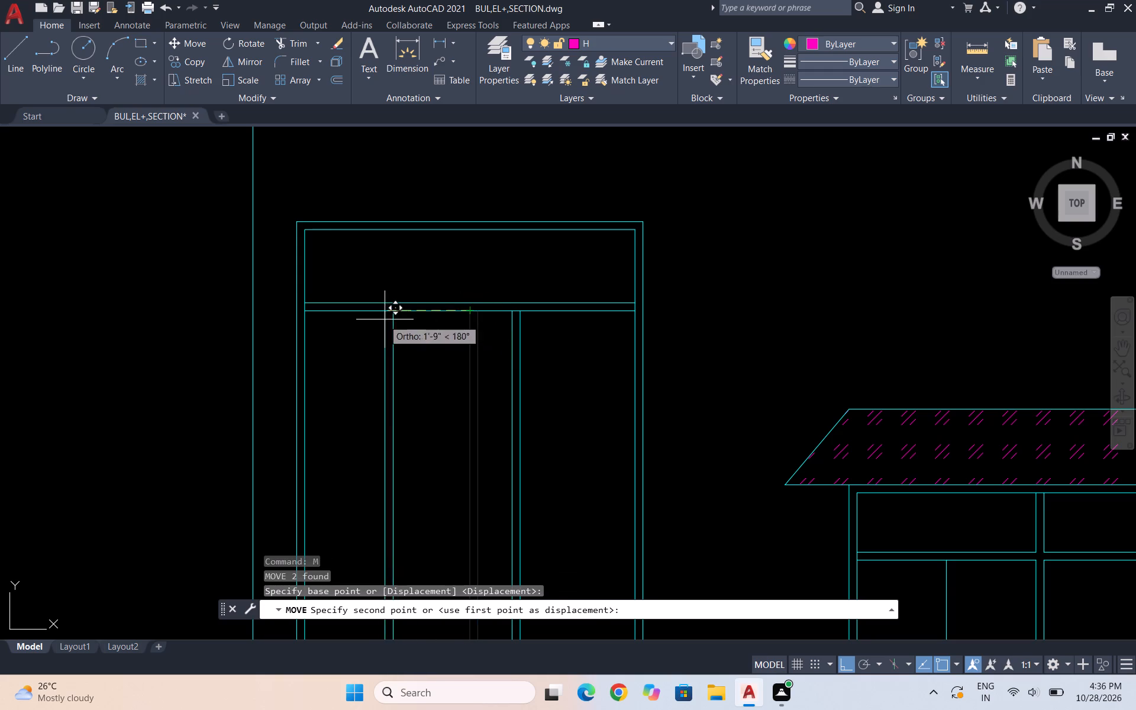
click(396, 319)
scroll(467, 305, down, 1)
key(Escape)
Draw a vertical line near the middle of the top panel, from the transom bar up to the inner frame's top edge.
scroll(572, 369, down, 1)
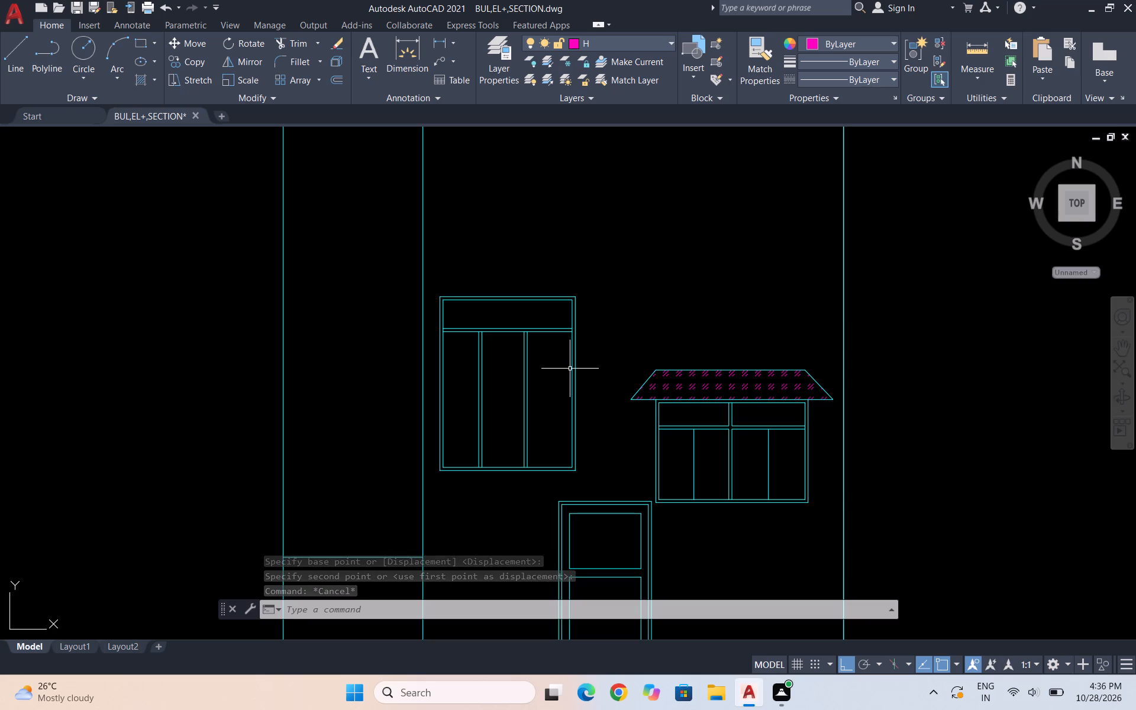
key(l)
key(Return)
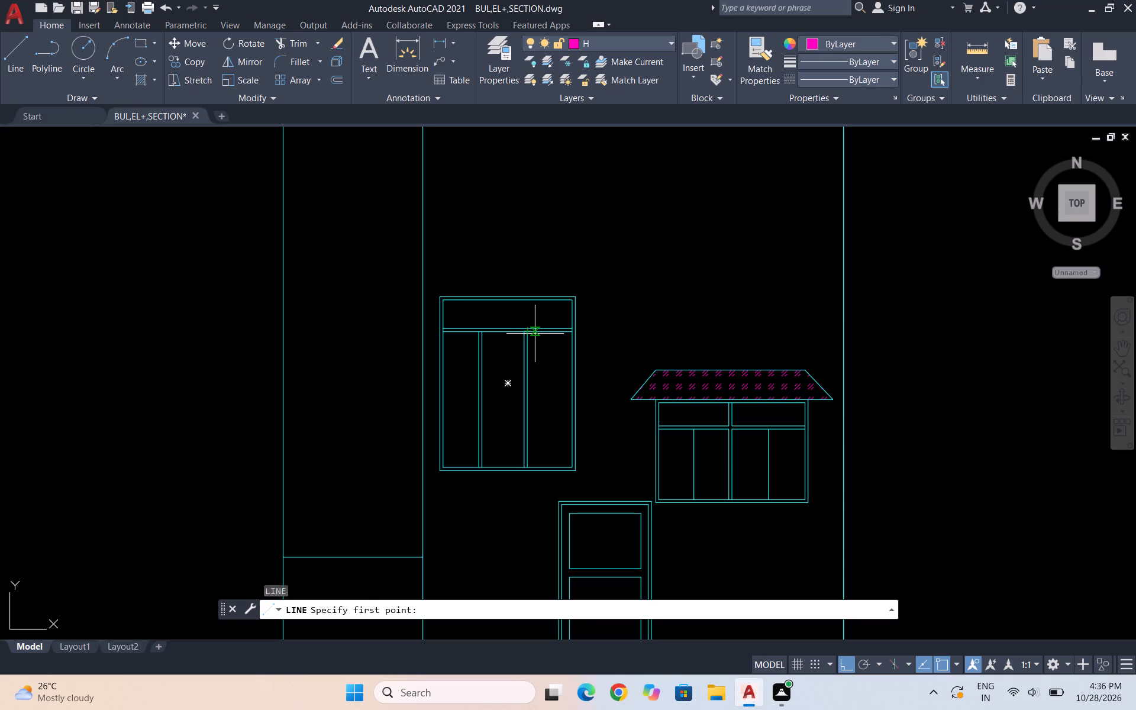
key(Escape)
key(l)
key(Return)
scroll(505, 321, up, 1)
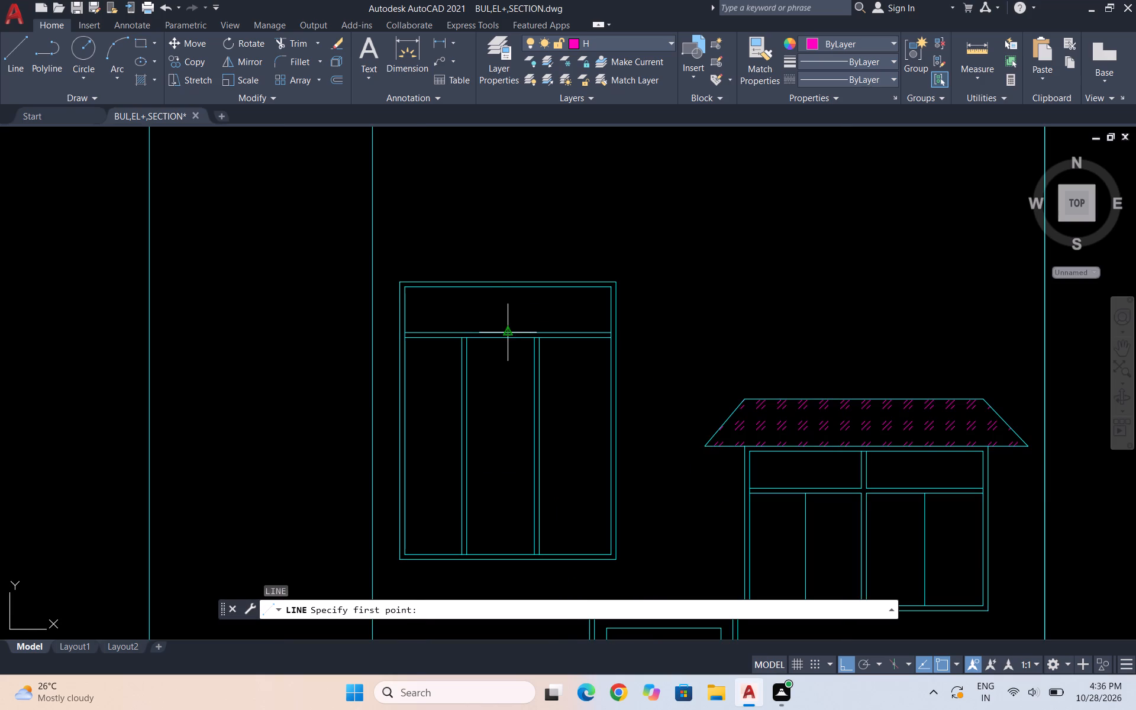
click(497, 332)
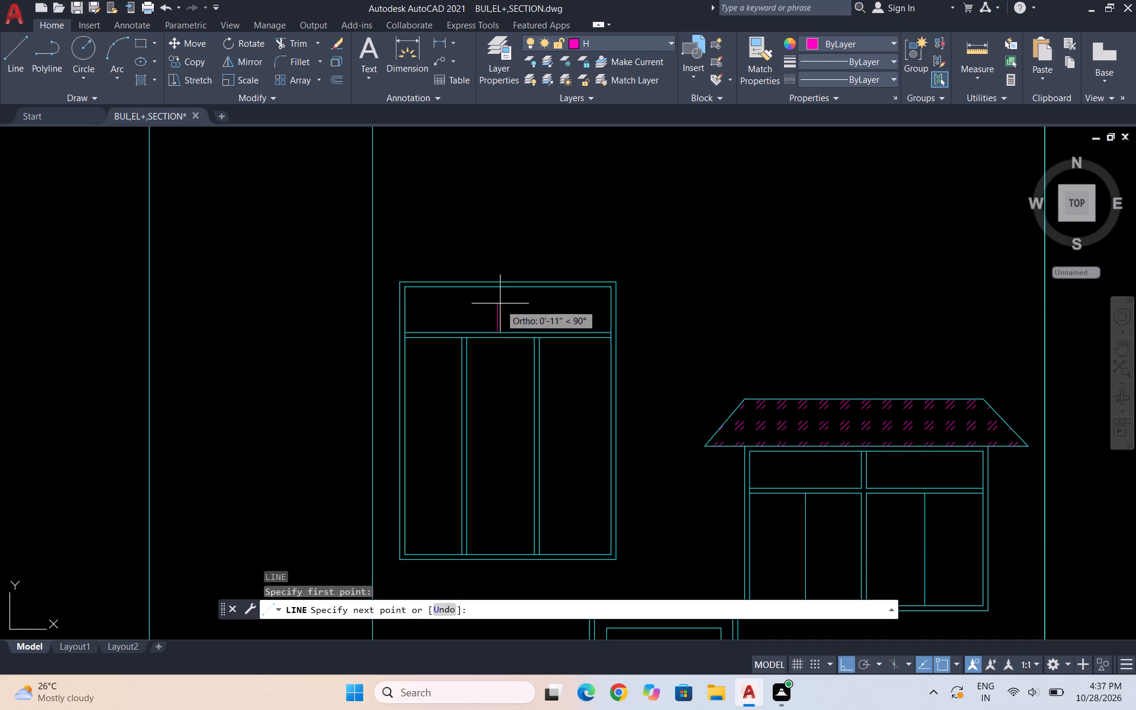
click(495, 290)
key(Escape)
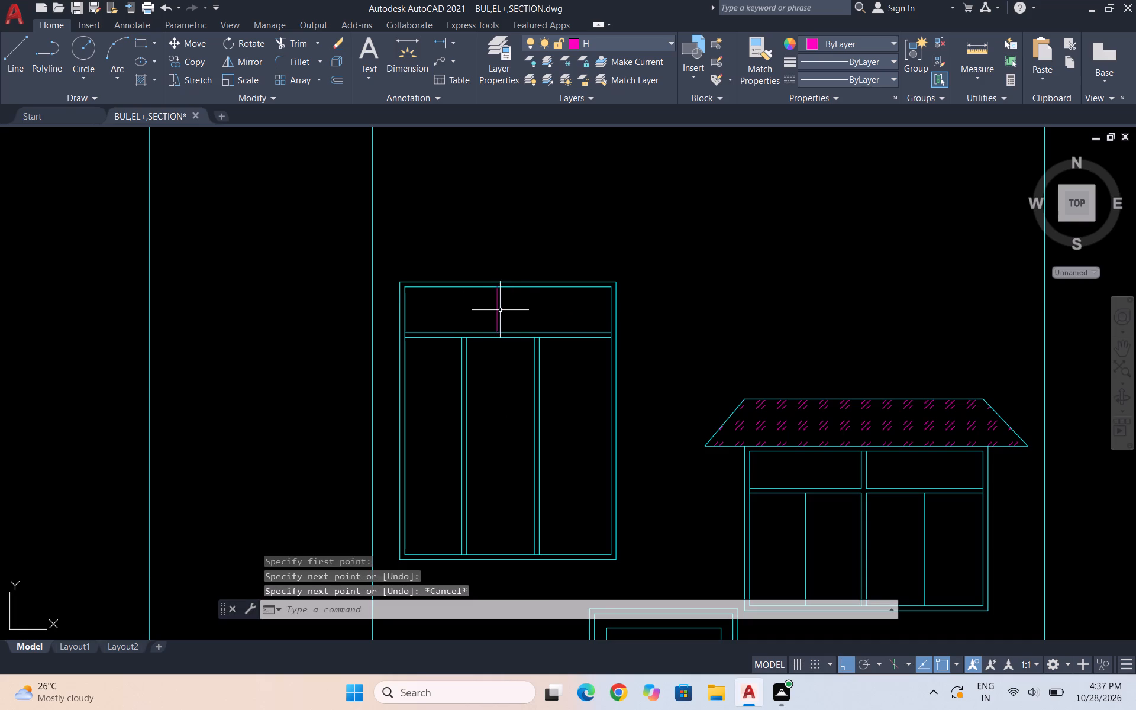
Put the vertical line in the three-panel window's top panel on the WALLS layer.
drag(505, 314, 499, 311)
click(475, 304)
click(610, 50)
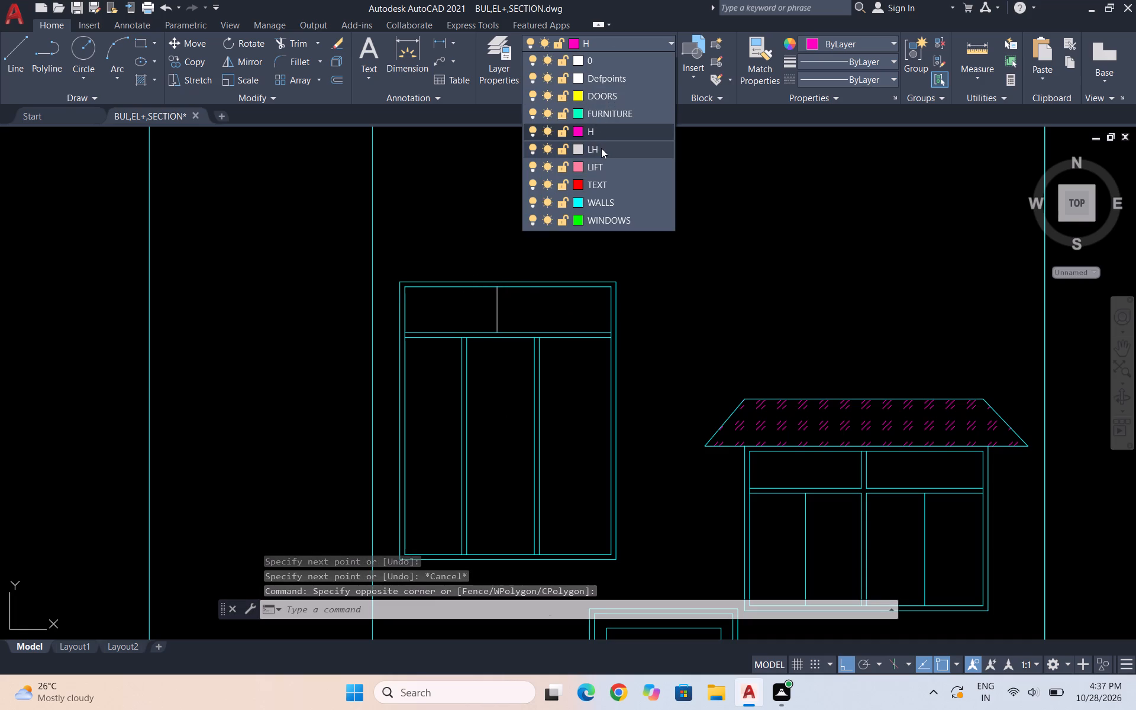
click(622, 203)
key(Escape)
key(Escape)
Offset the top panel's vertical line 2" to the right to form a transom mullion.
key(o)
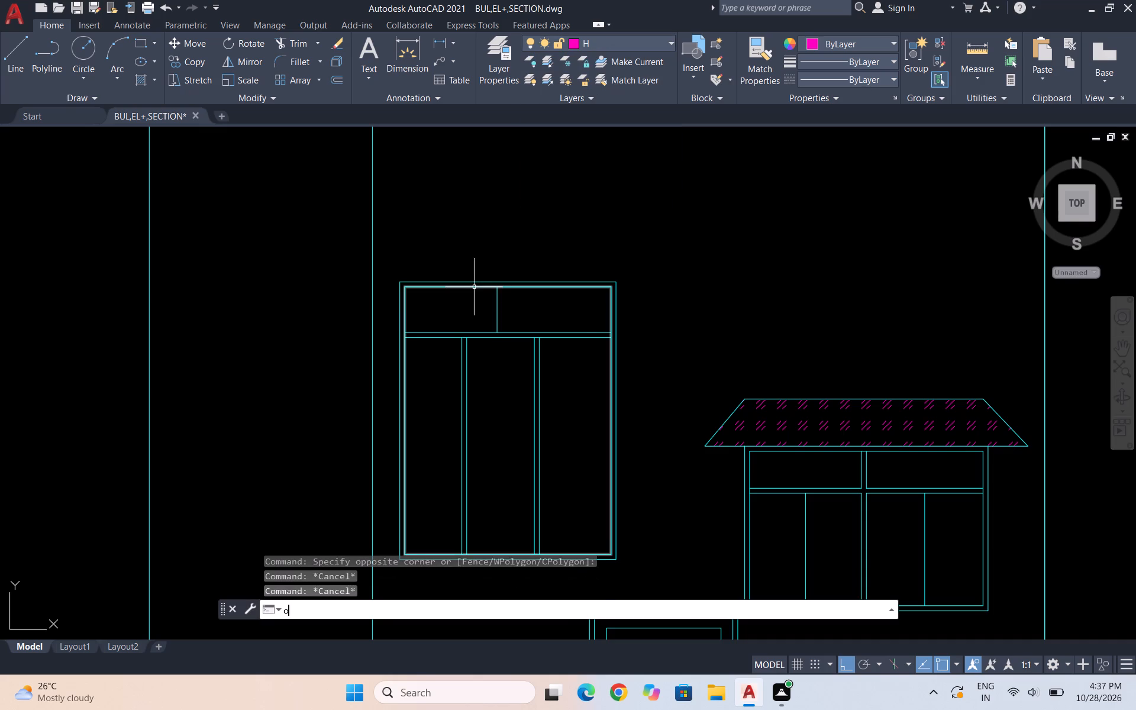
key(Return)
text(2")
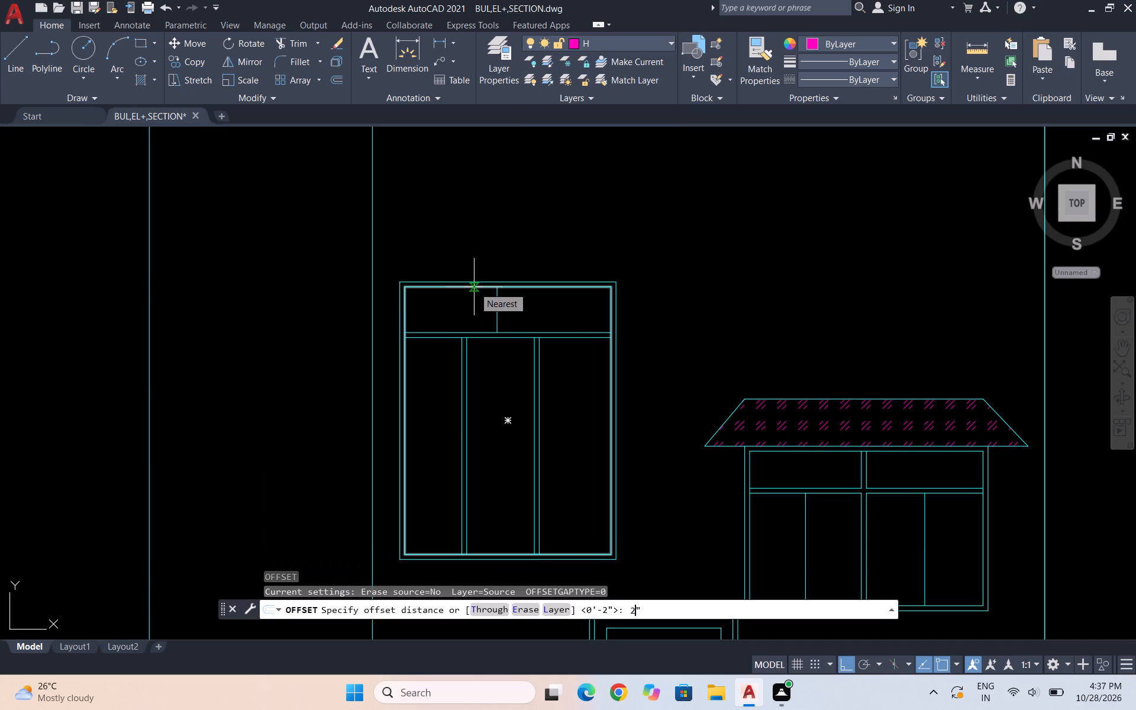
key(Return)
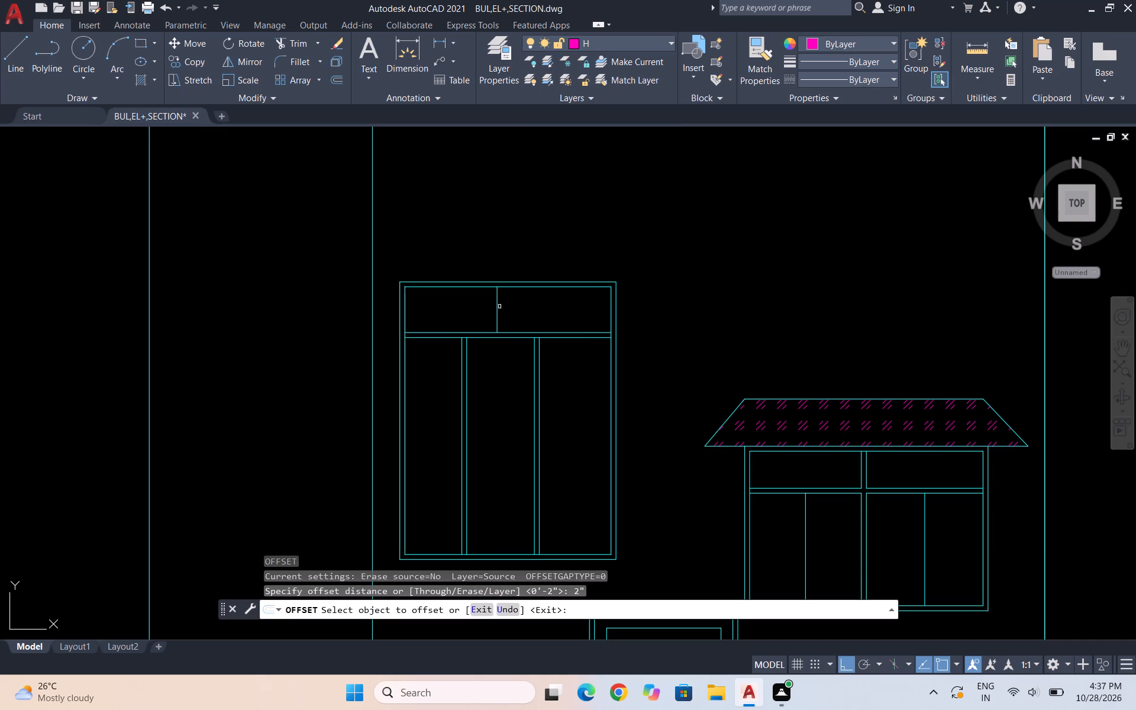
click(495, 299)
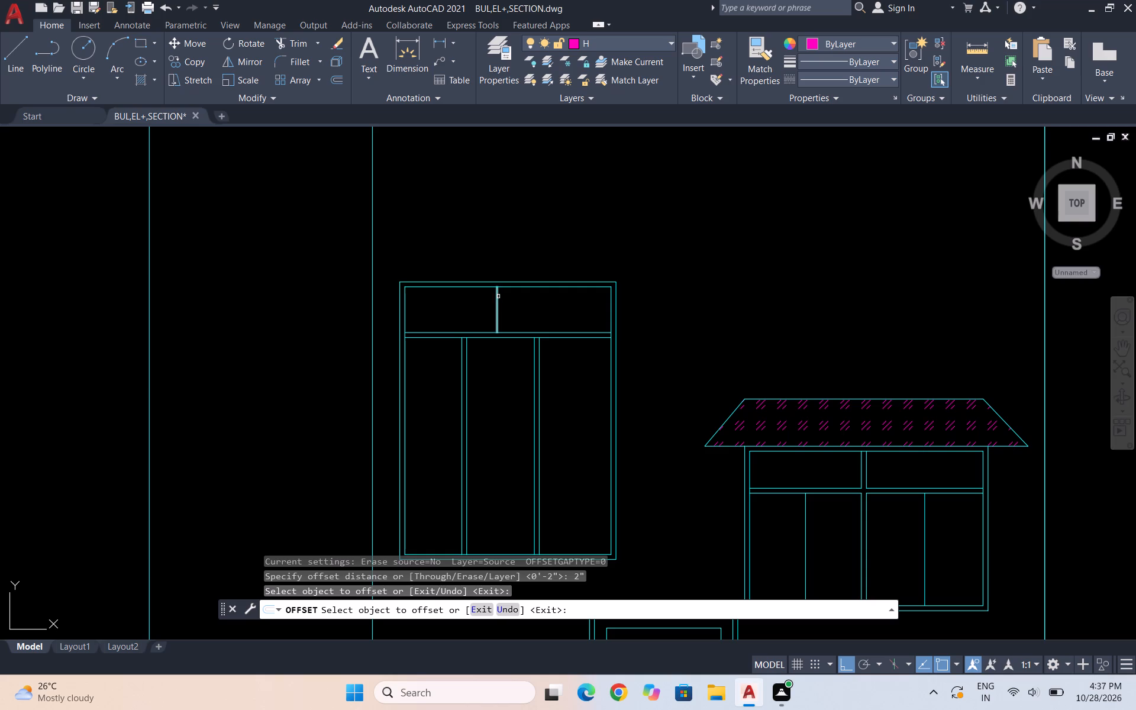
click(498, 296)
click(521, 305)
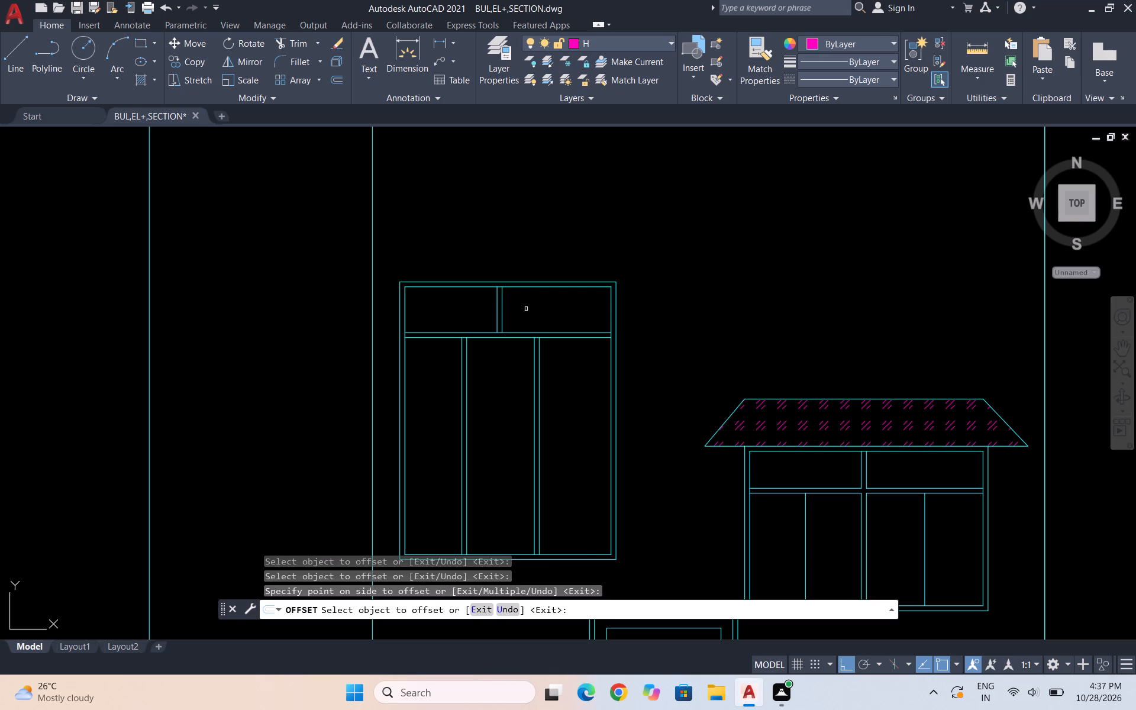
key(Escape)
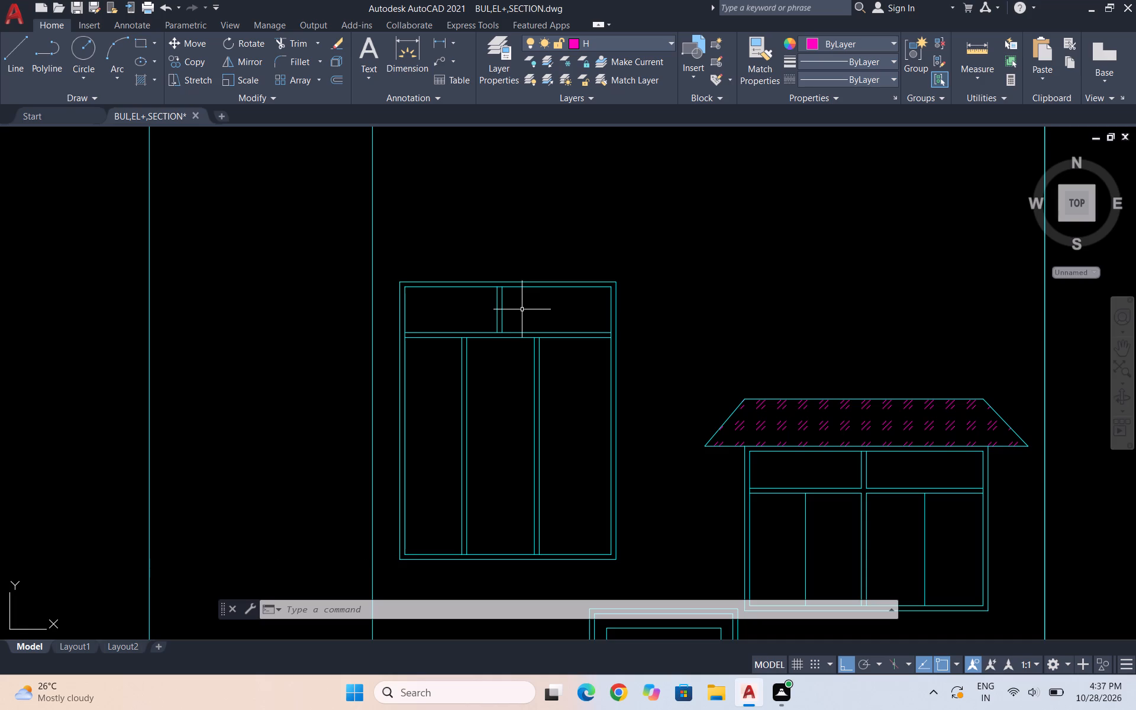
Draw a horizontal line about 1' long rightward from the three-panel window's top-right outer corner and put it on the WALLS layer.
scroll(525, 305, down, 1)
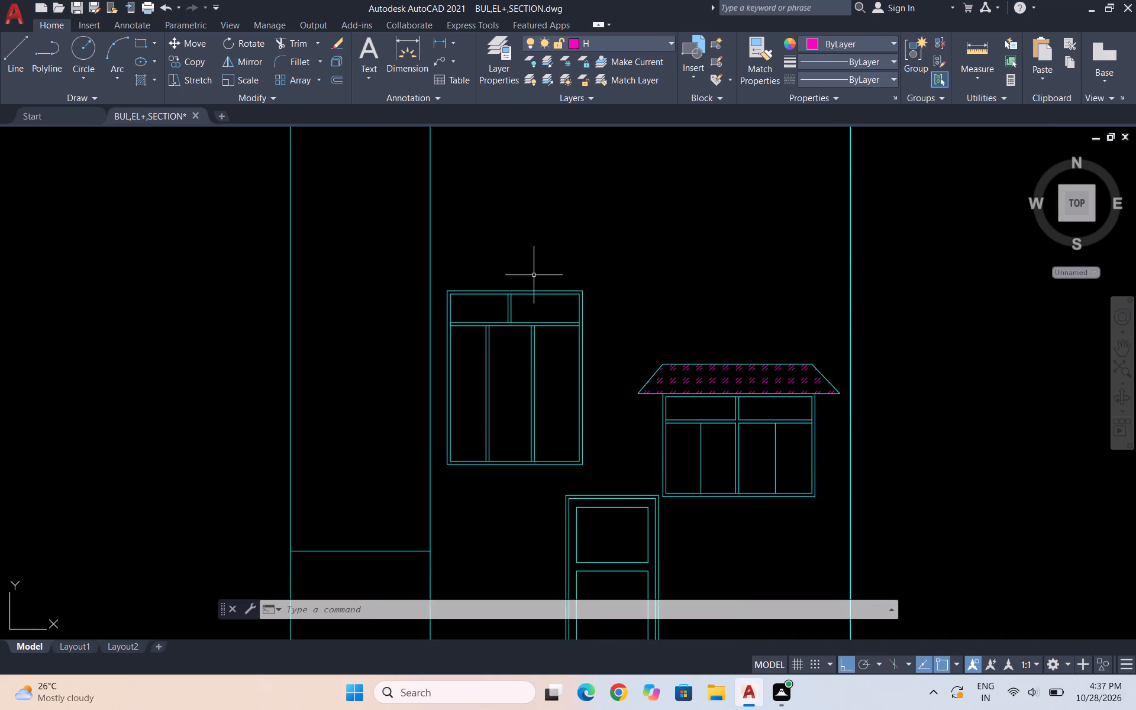
key(Escape)
scroll(532, 273, up, 1)
key(Escape)
key(l)
key(Return)
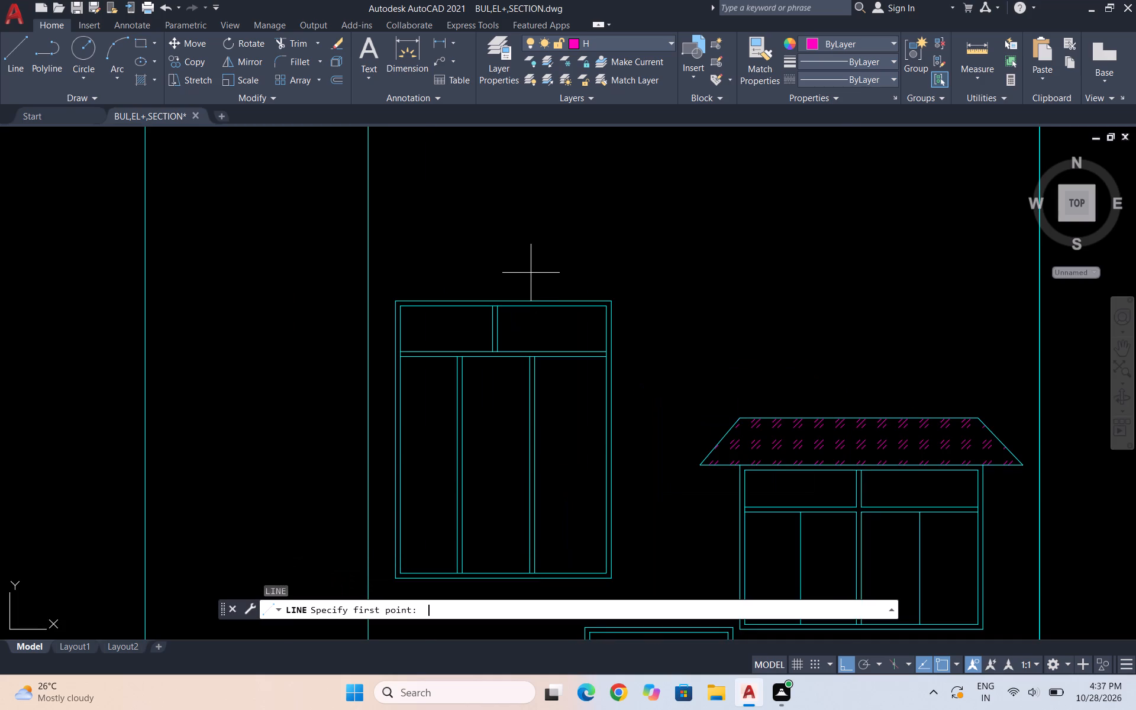
scroll(602, 309, up, 2)
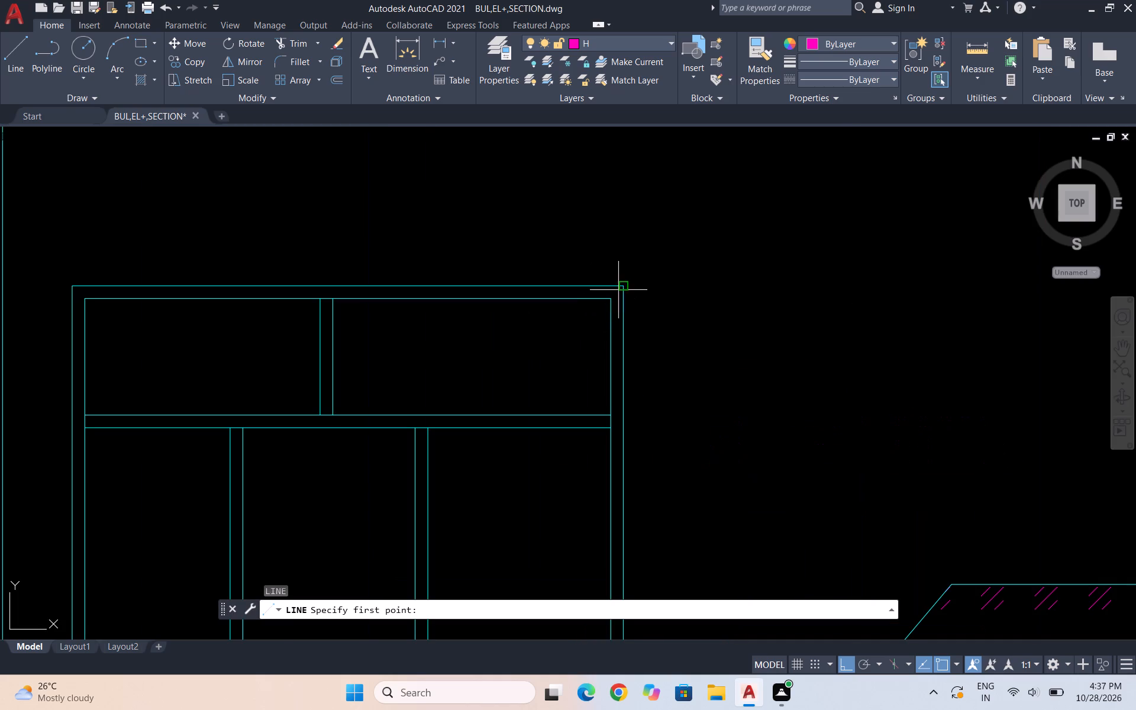
click(623, 288)
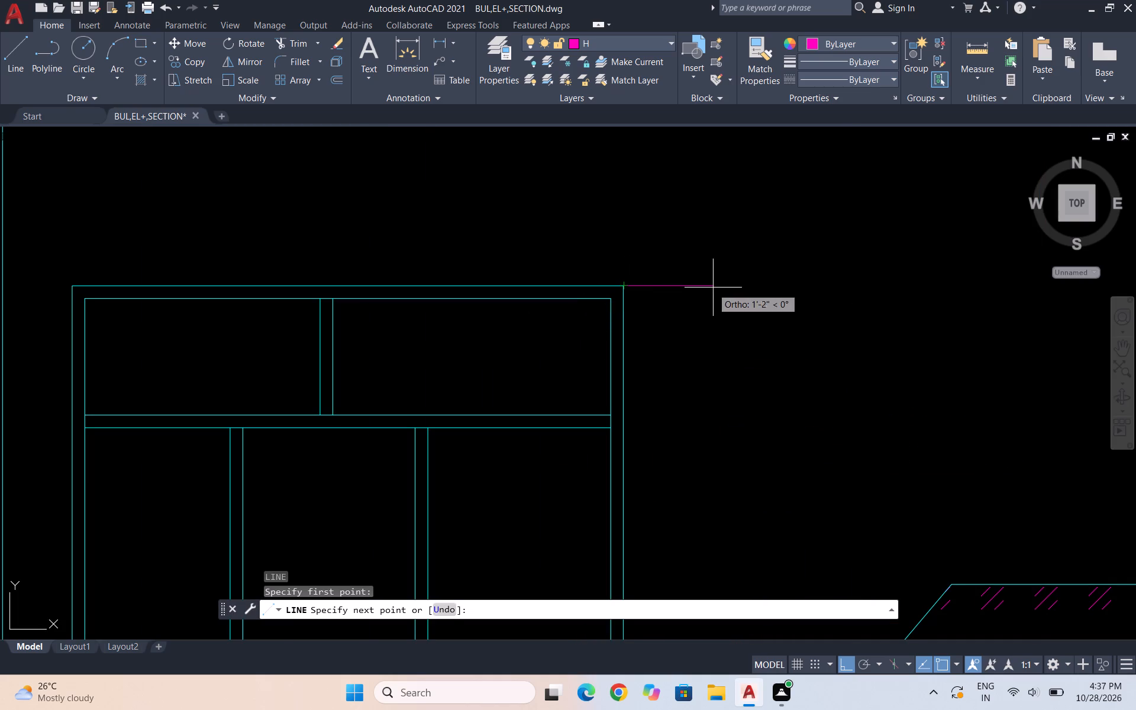
click(702, 290)
key(Escape)
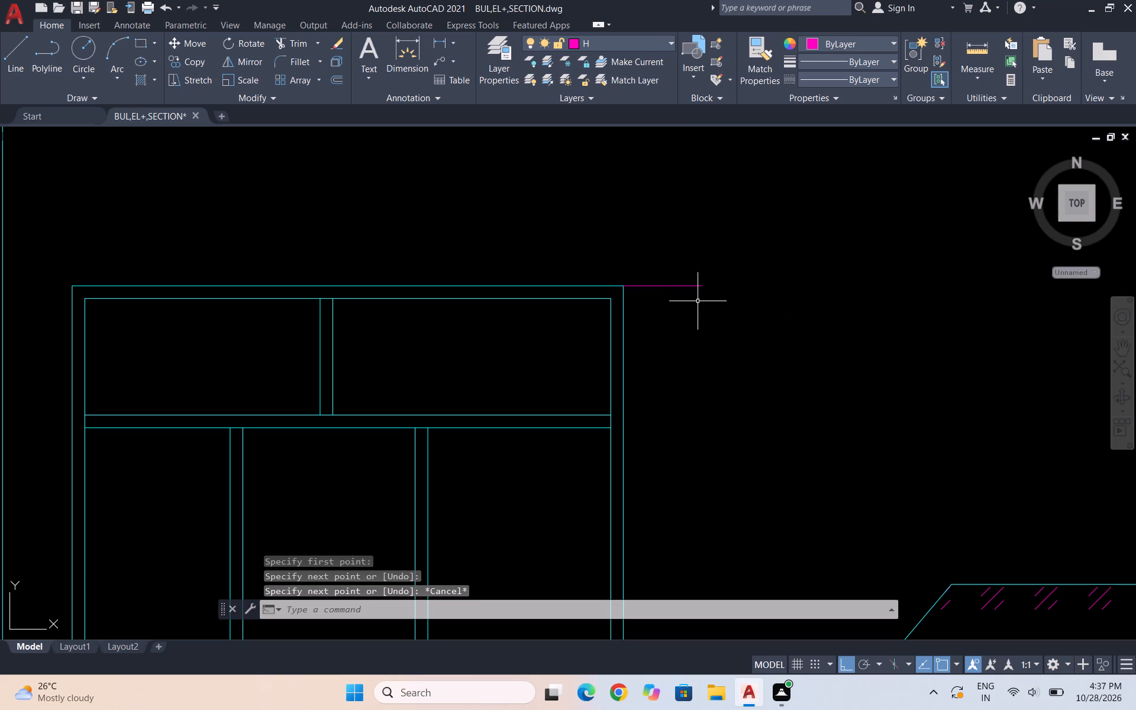
click(682, 286)
click(637, 44)
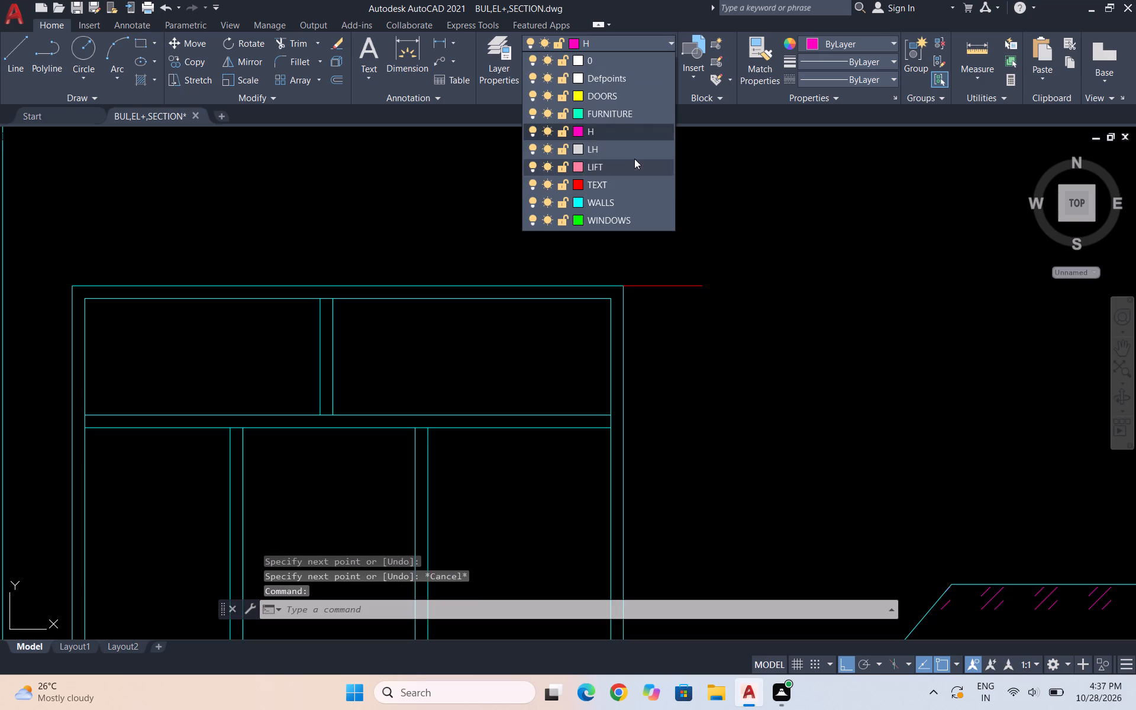
click(631, 210)
key(Escape)
Draw a horizontal line about 6" long leftward from the window's top-left outer corner and put it on the WALLS layer.
scroll(666, 272, down, 1)
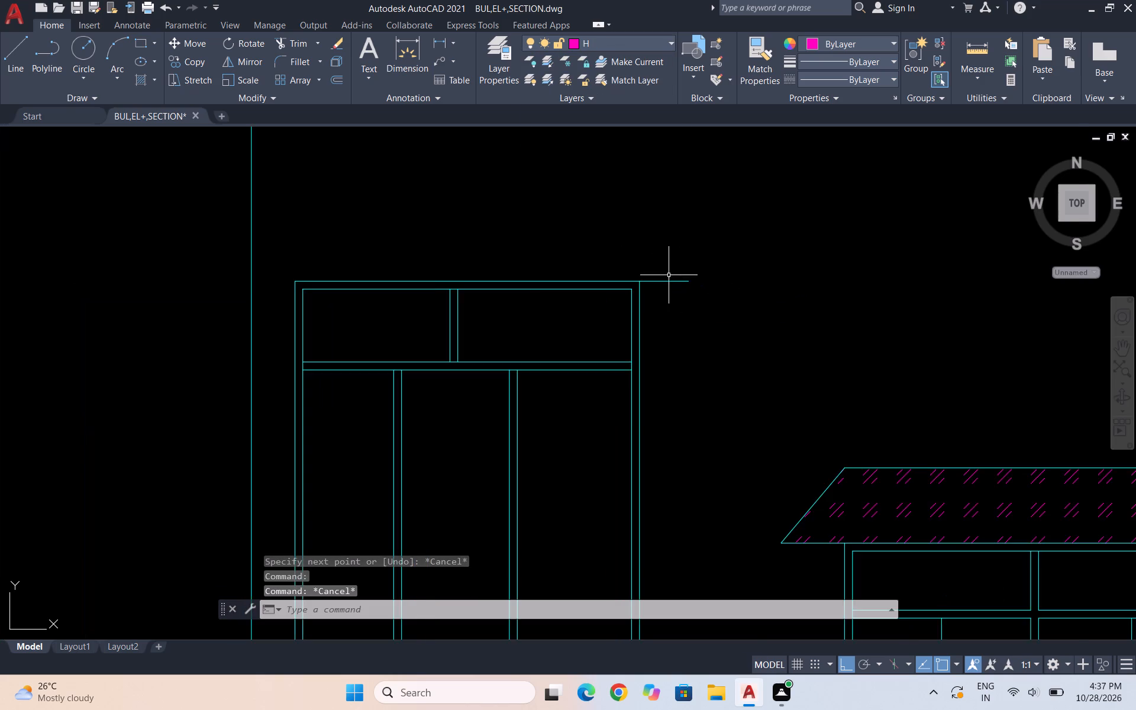
scroll(672, 277, down, 1)
scroll(430, 272, up, 2)
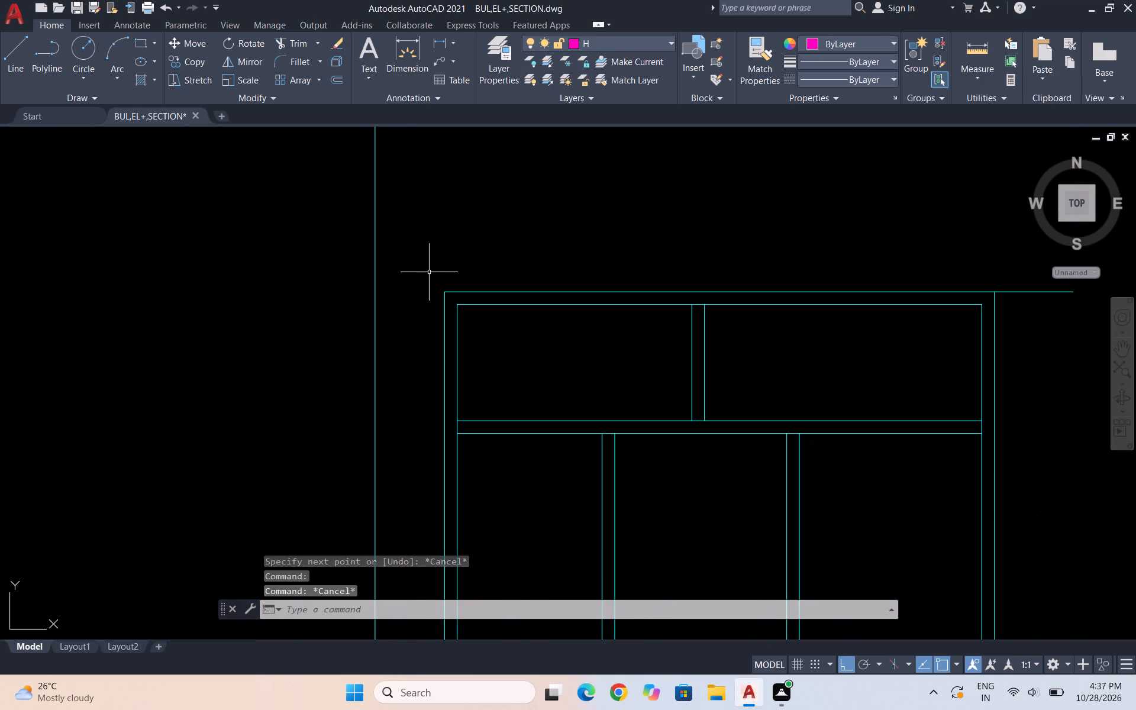
key(l)
key(Return)
scroll(429, 273, up, 1)
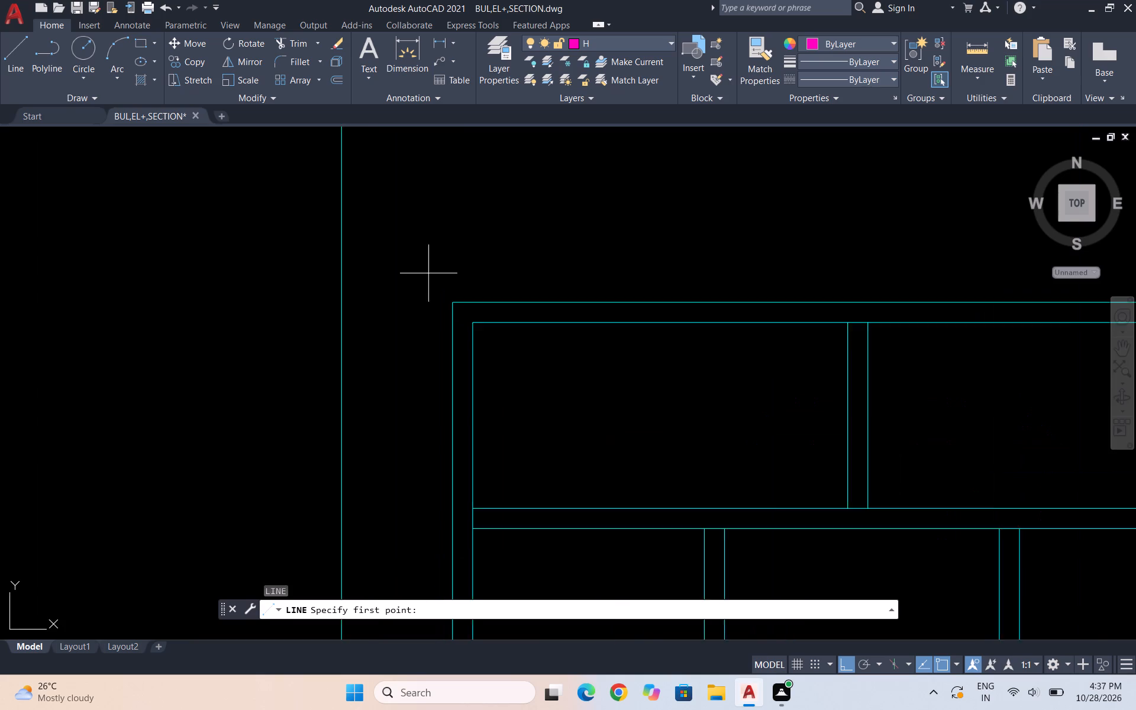
scroll(428, 273, up, 1)
click(467, 321)
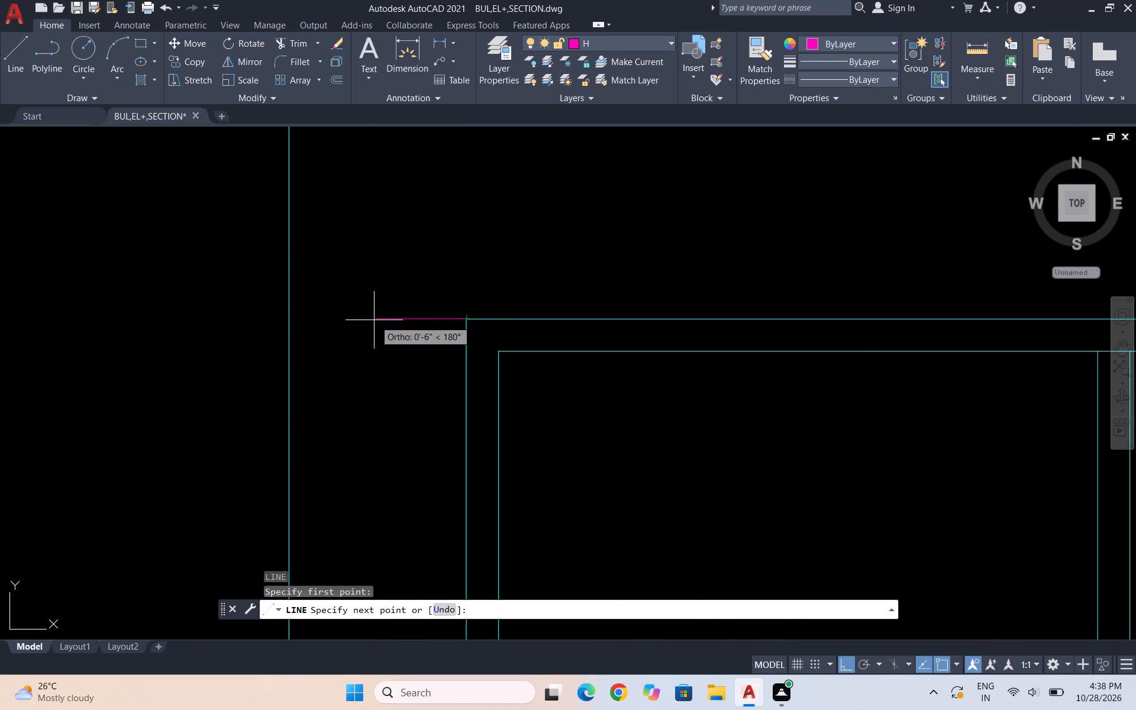
click(372, 319)
key(Escape)
drag(401, 351, 386, 327)
click(363, 295)
click(614, 47)
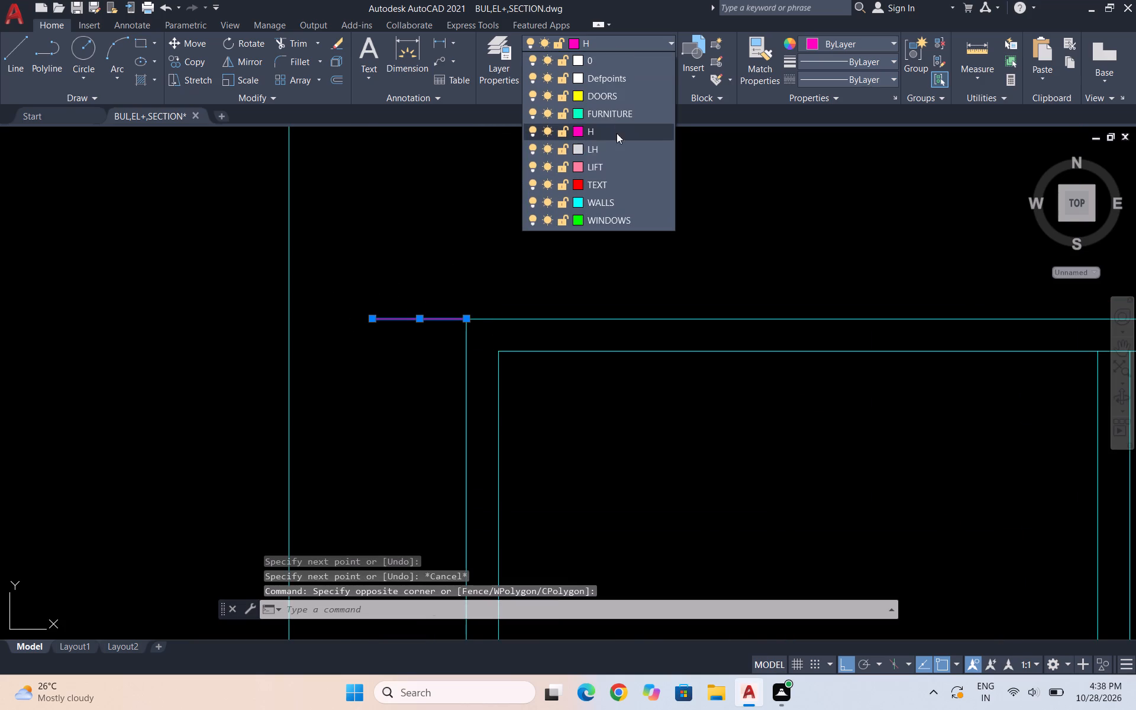
click(603, 200)
scroll(490, 198, down, 5)
key(Escape)
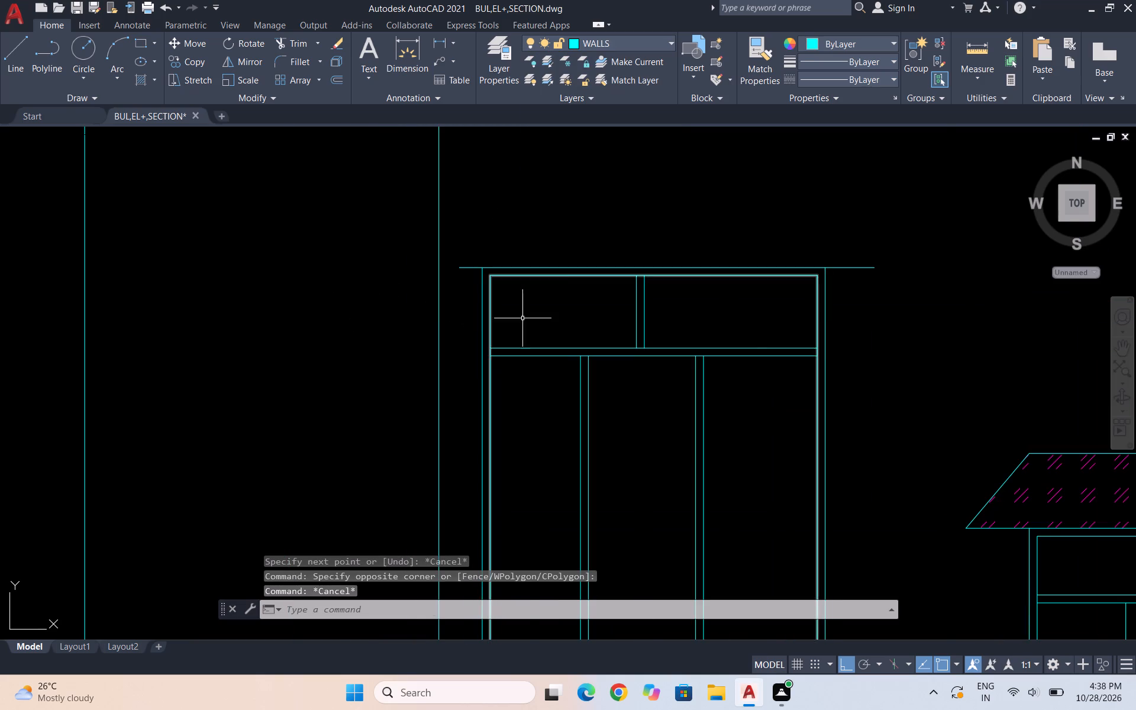
Draw the canopy's top line a short distance above the window, from its left outer edge to its inner frame's right edge, on the WALLS layer.
scroll(591, 293, down, 2)
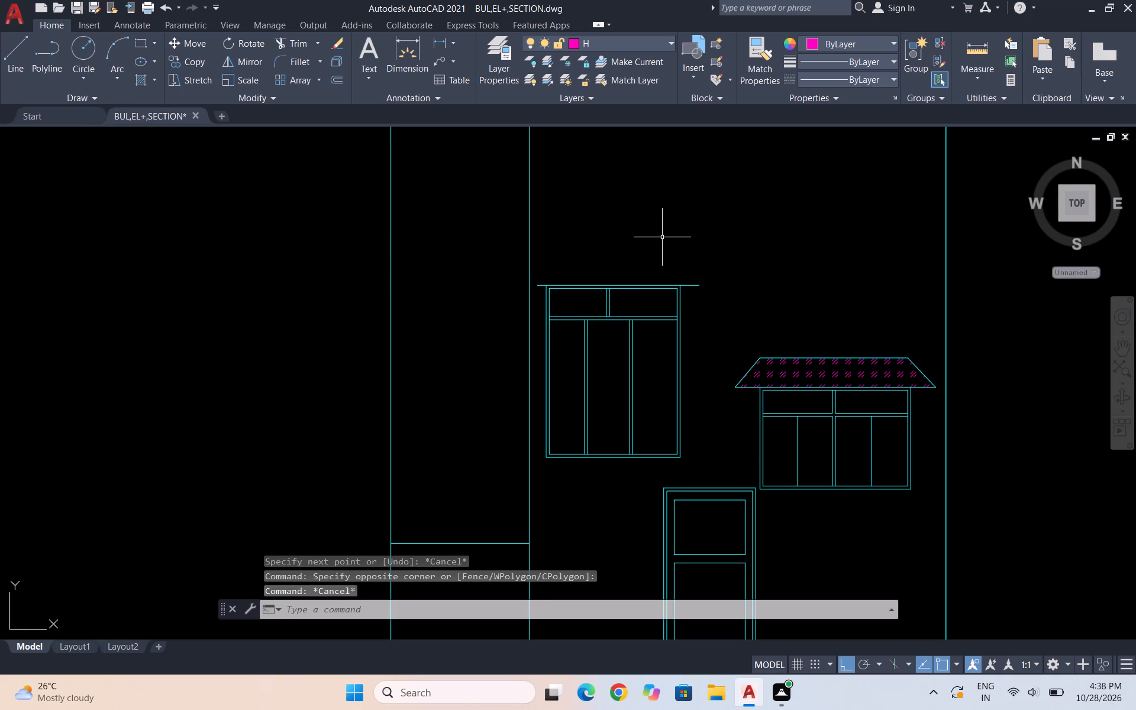
key(Escape)
key(l)
key(Return)
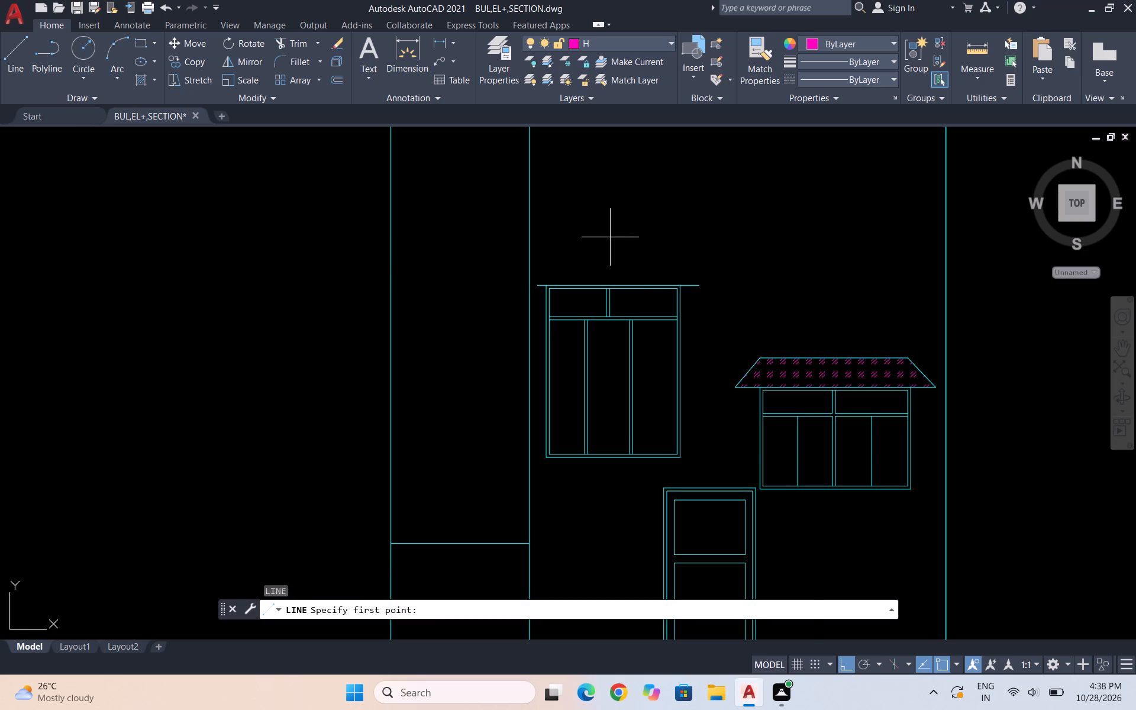
scroll(594, 232, up, 2)
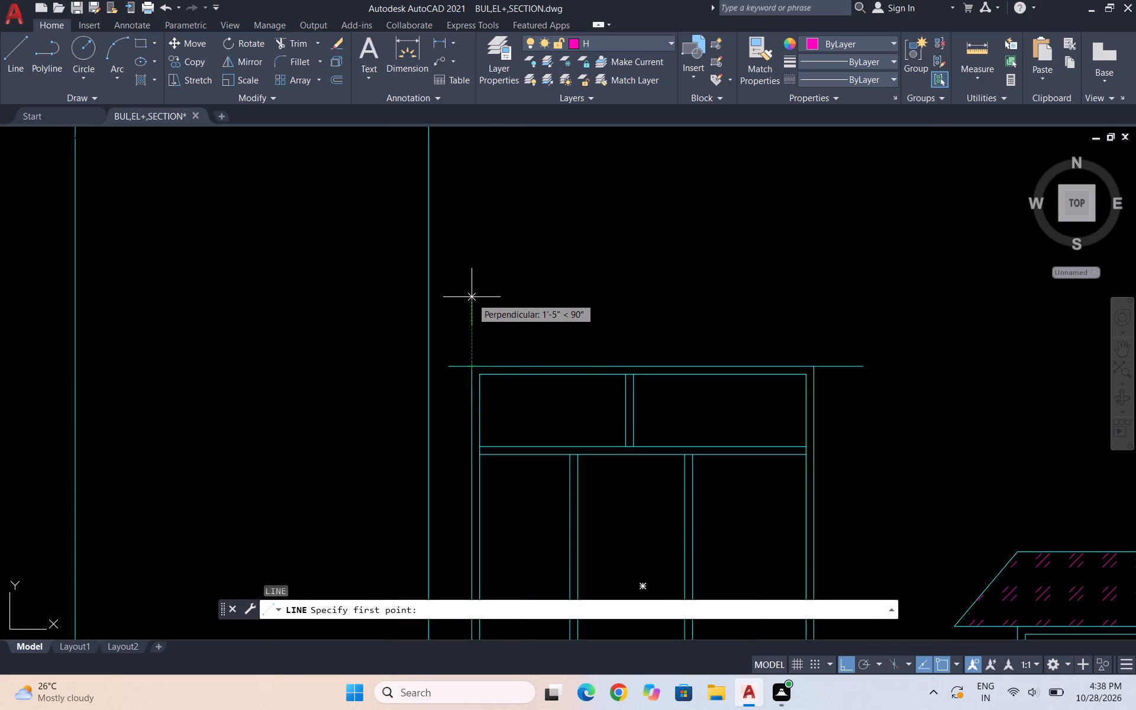
click(472, 322)
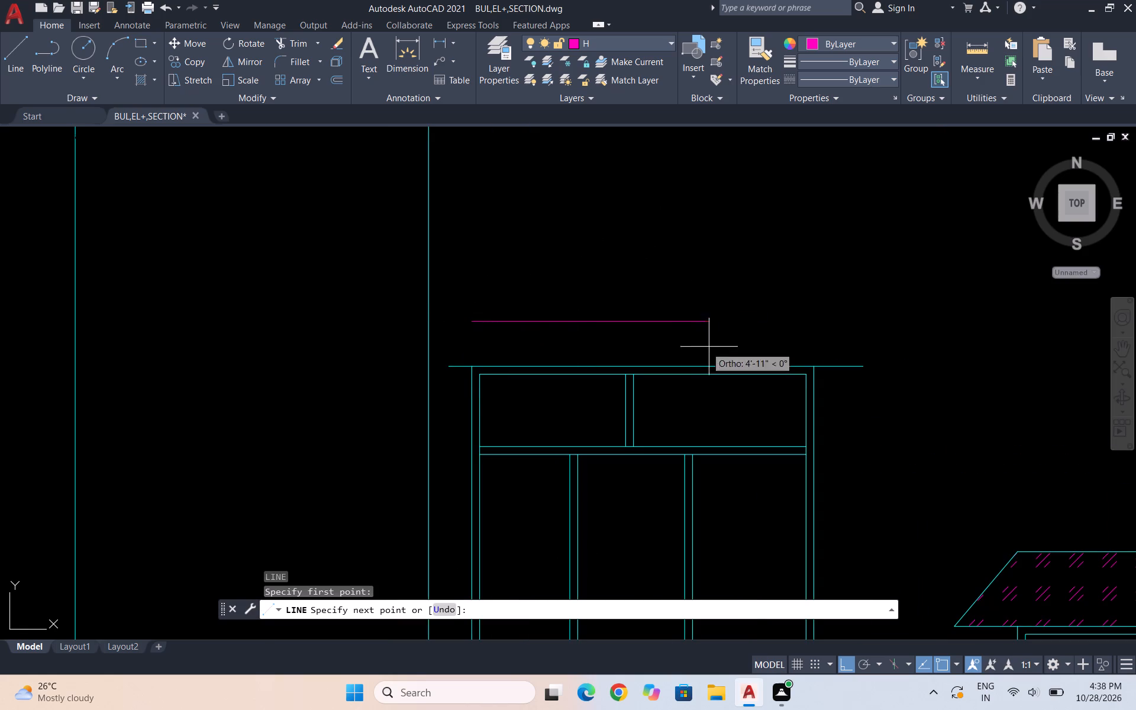
click(808, 325)
key(Escape)
drag(788, 334, 764, 312)
click(727, 297)
click(645, 47)
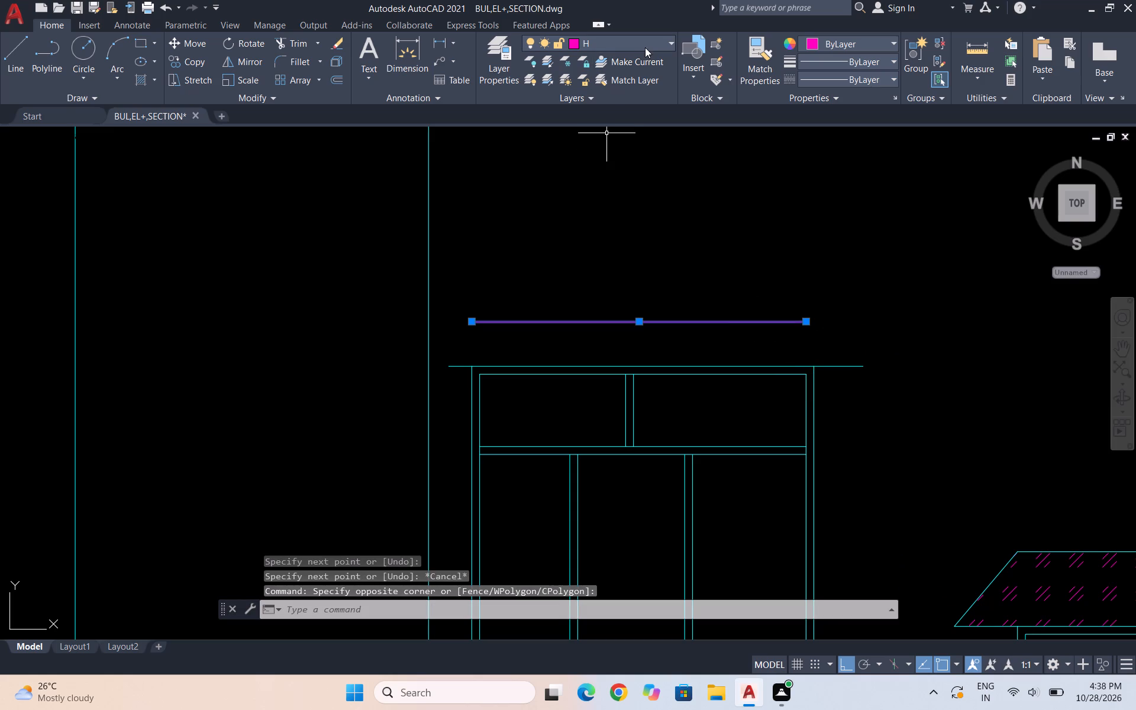
click(612, 201)
key(Escape)
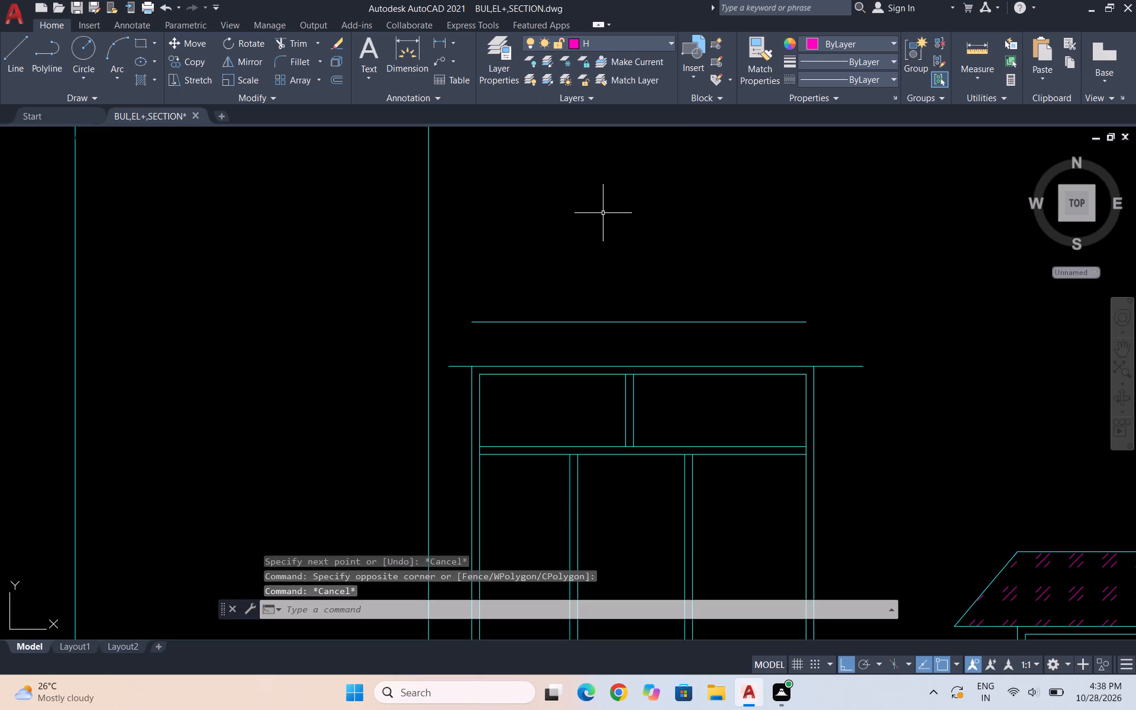
Draw the canopy's left sloping edge from the base line's left end to the top line's left end and put it on WALLS.
key(Escape)
key(l)
key(Return)
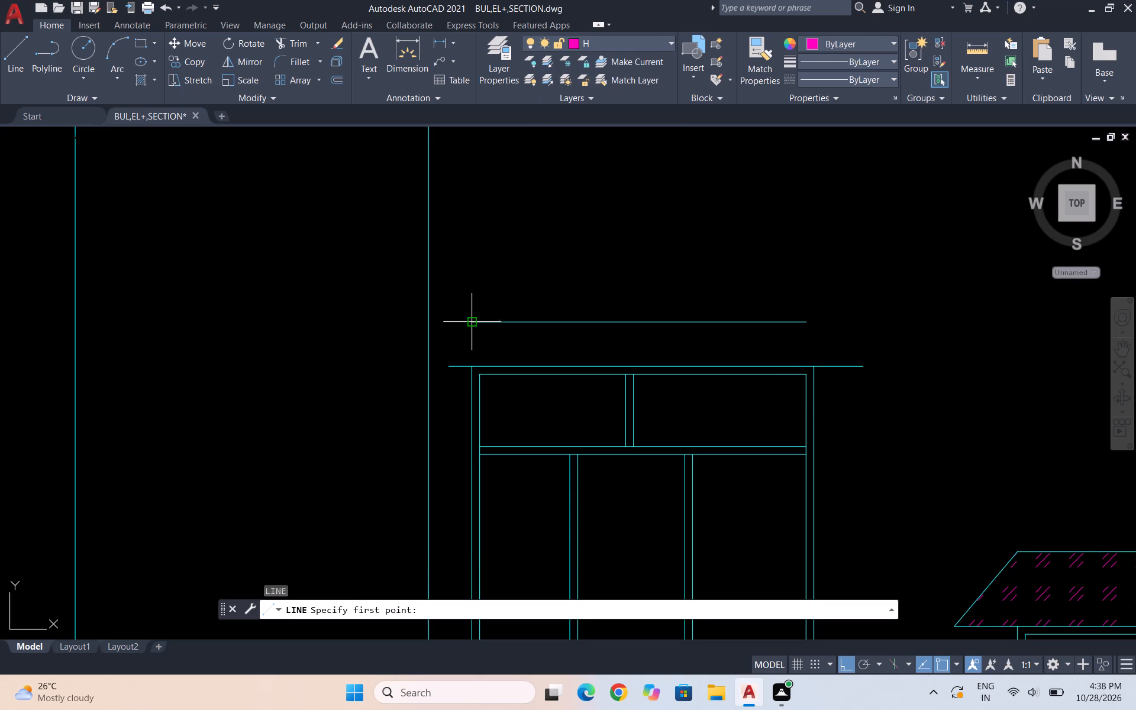
click(445, 363)
click(469, 321)
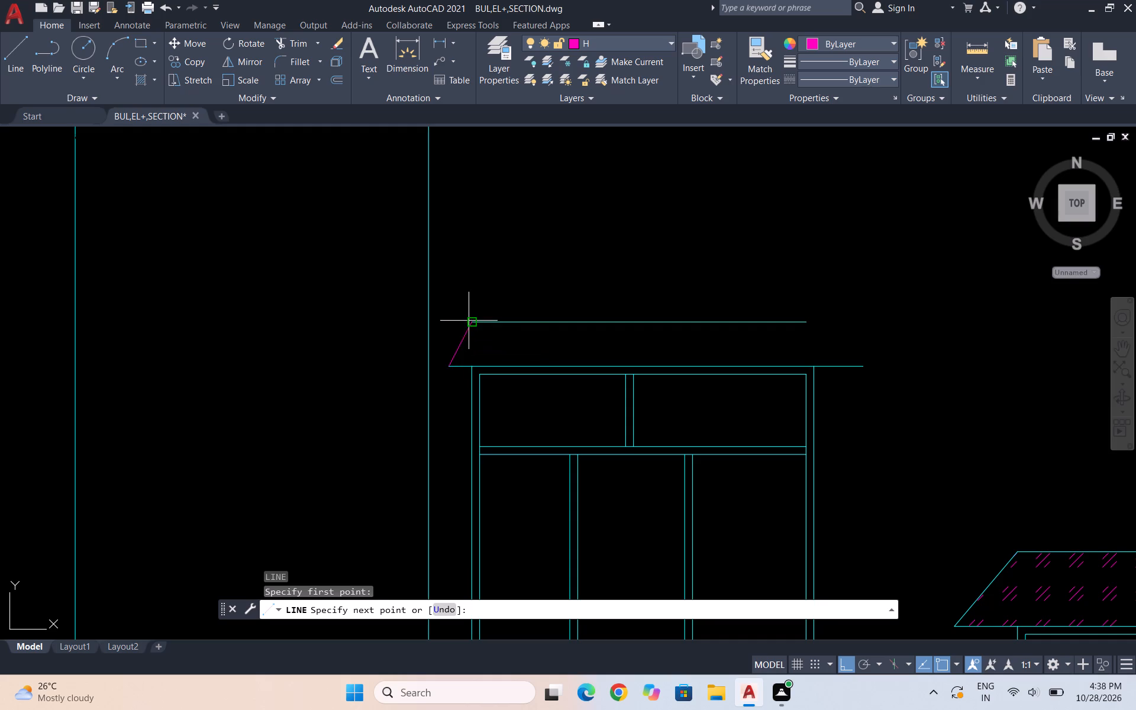
key(Escape)
click(472, 335)
click(459, 327)
click(665, 37)
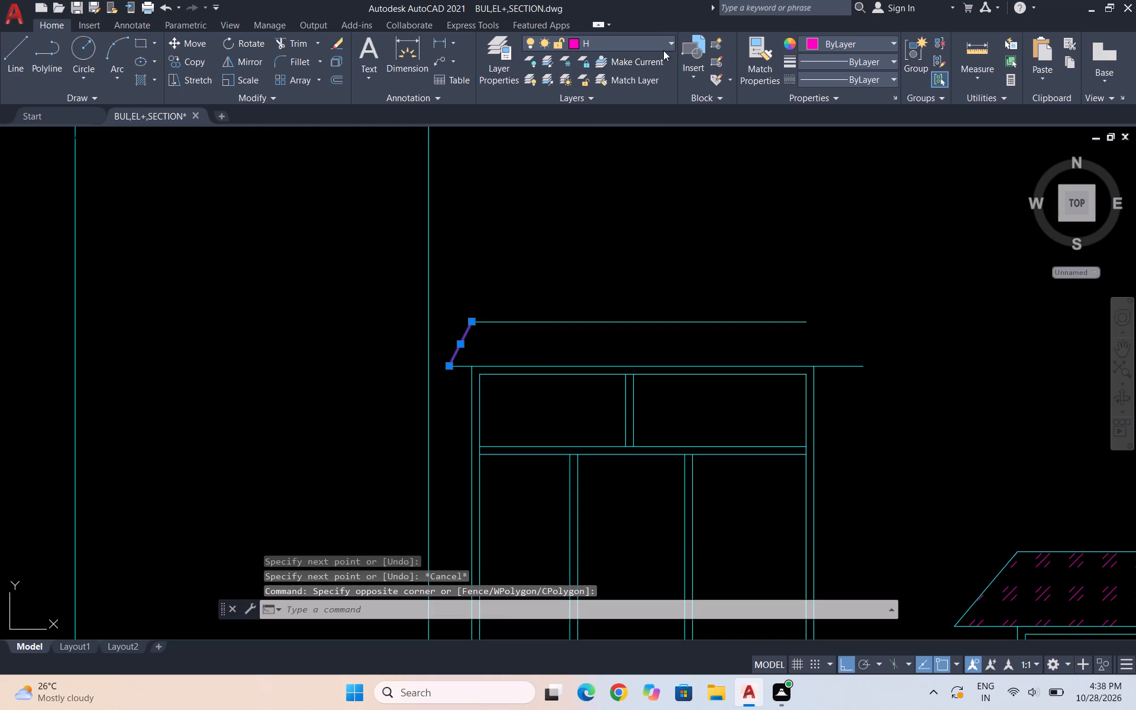
click(614, 205)
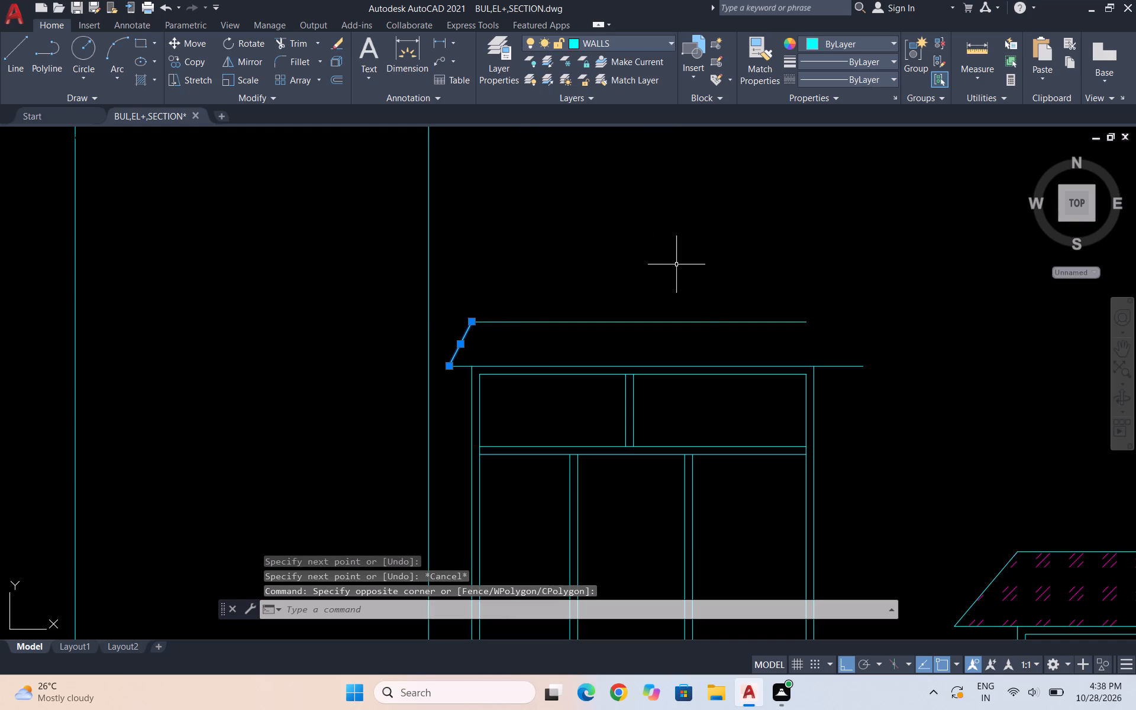
key(Escape)
Draw the canopy's right sloping edge from the top line's right end to the base line's right end and put it on WALLS.
key(space)
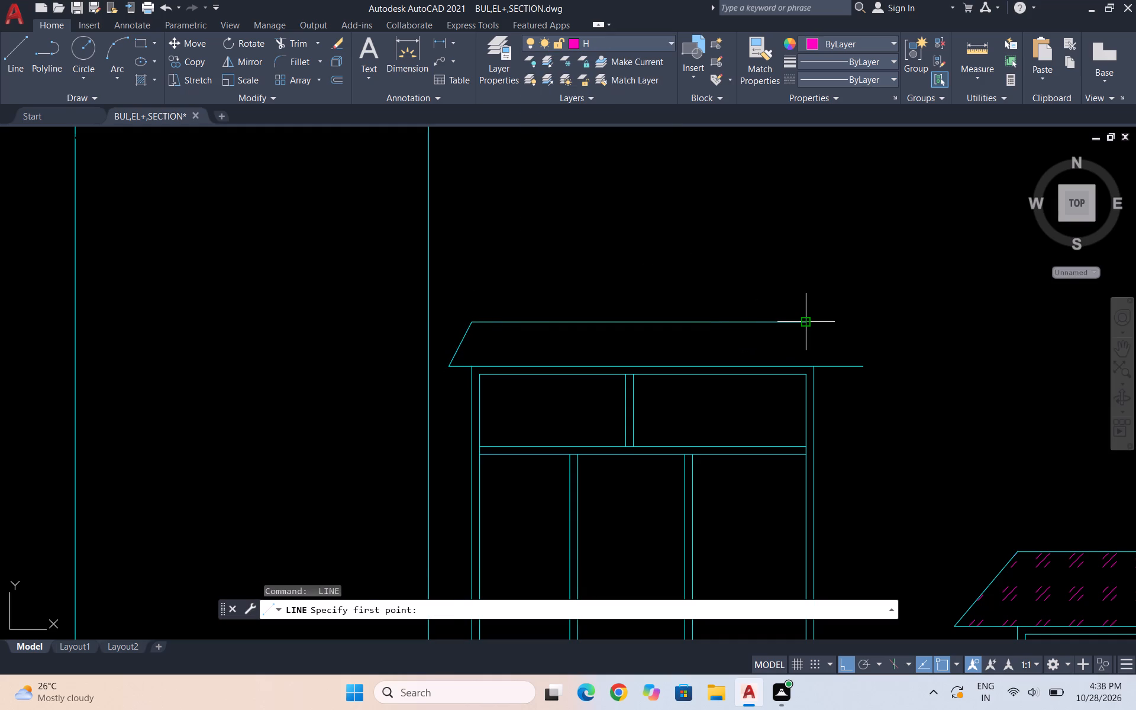
click(805, 322)
click(863, 362)
key(Escape)
drag(845, 353, 827, 348)
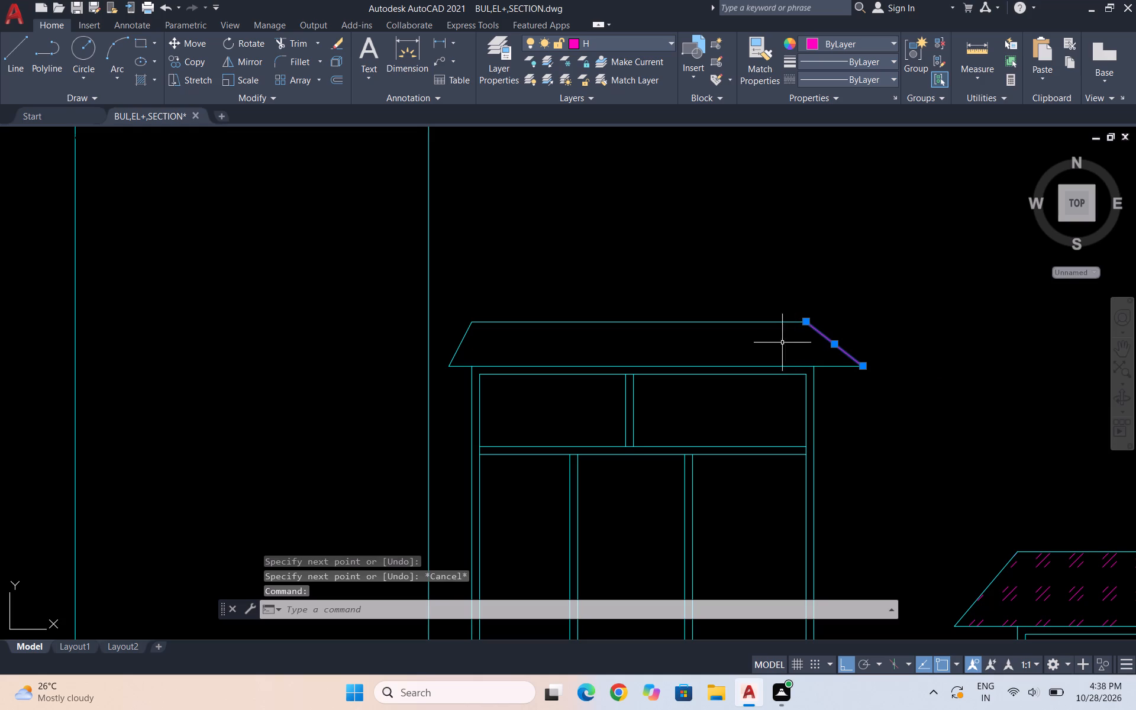
click(632, 38)
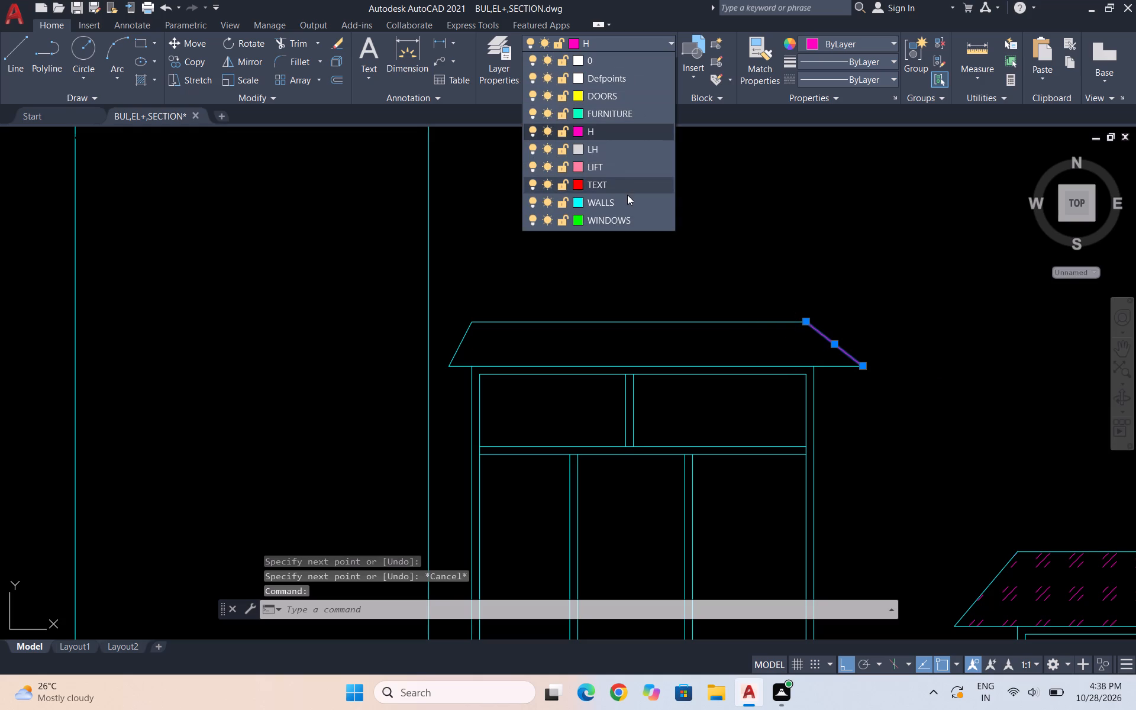
click(626, 199)
key(Escape)
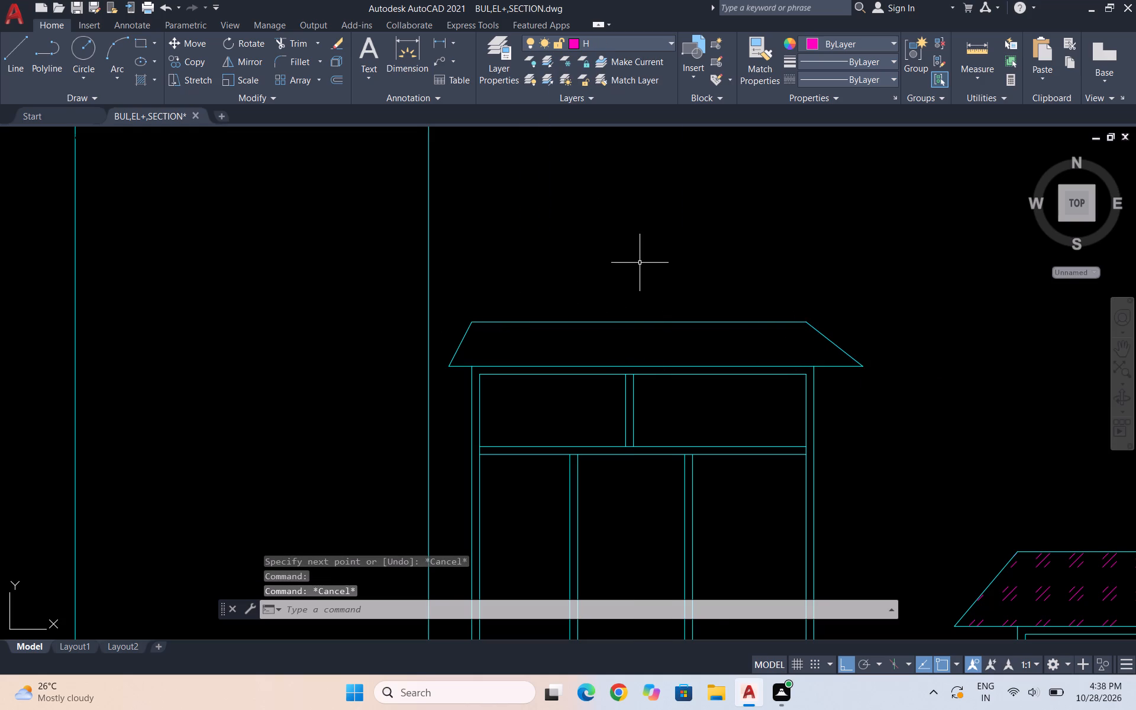
Move the canopy's right sloping edge inward along the base line, bringing its lower end closer to the window's right outer edge.
scroll(564, 311, down, 2)
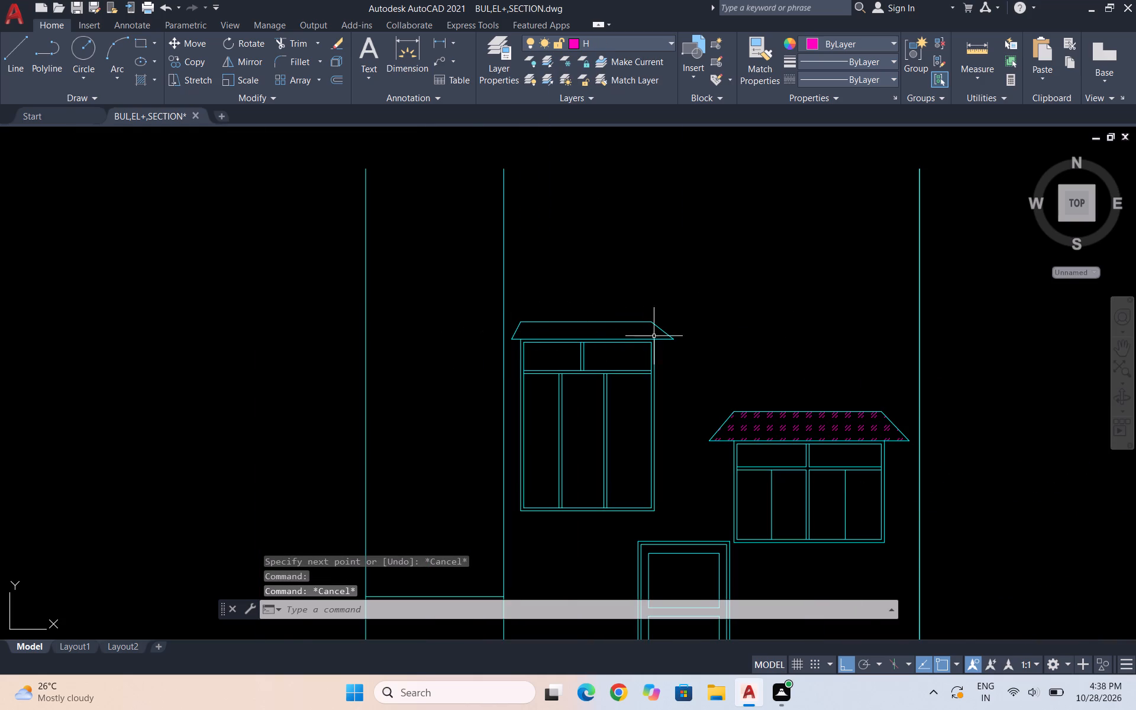
scroll(646, 337, up, 3)
click(724, 313)
click(681, 312)
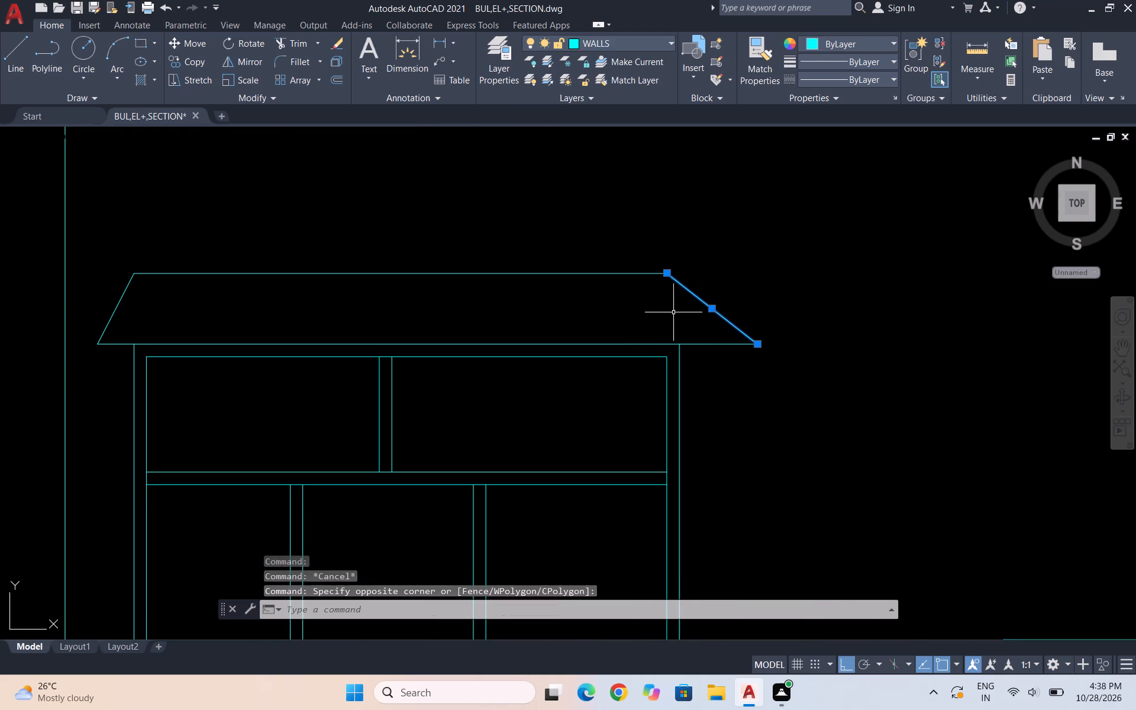
key(m)
key(Return)
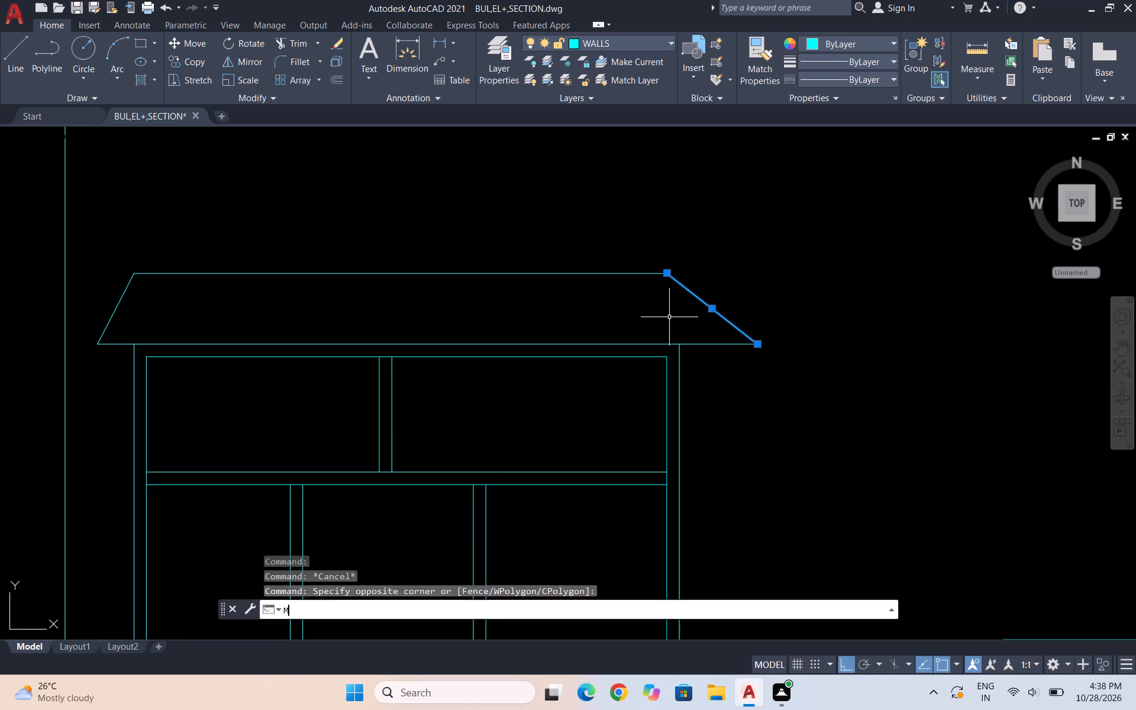
click(757, 340)
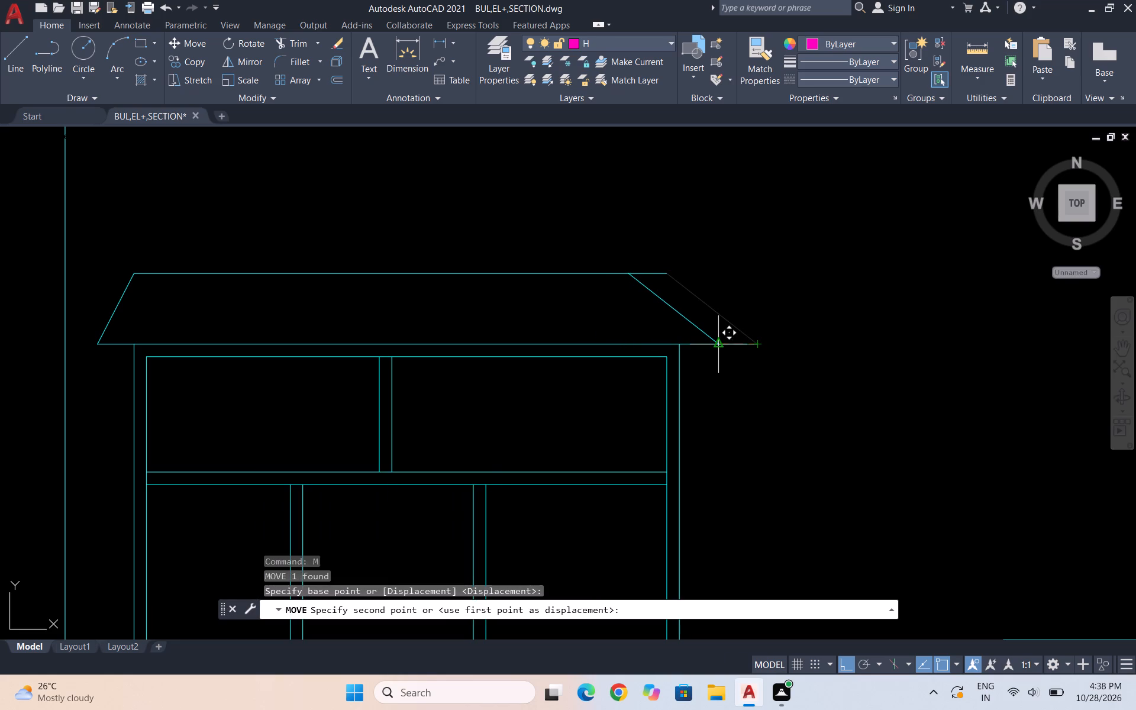
click(716, 346)
key(Escape)
Trim the ends of the canopy's base line and top line that extend beyond the right sloping edge.
text(tr)
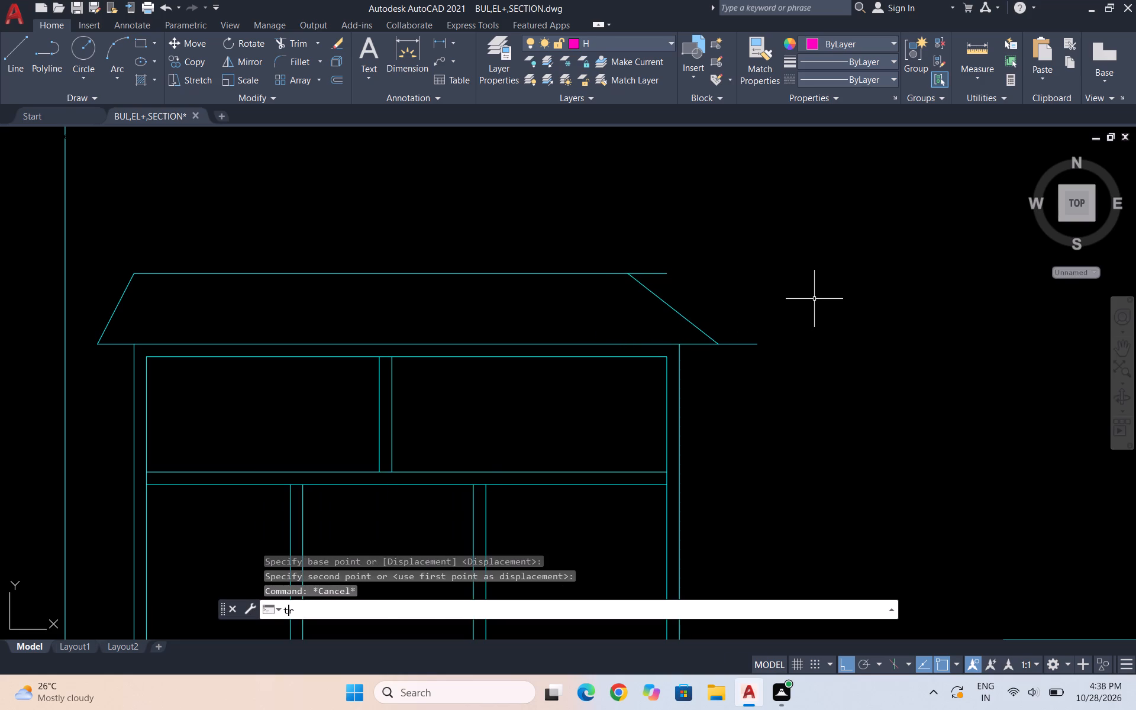
key(Return)
drag(741, 312, 741, 396)
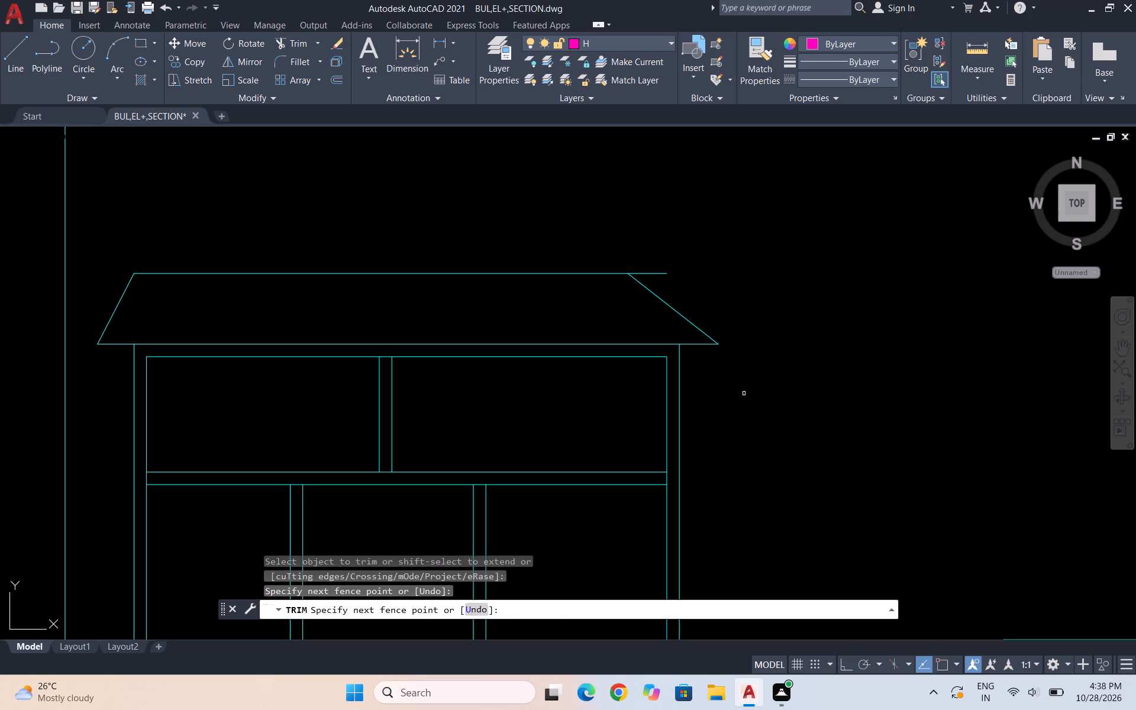
drag(638, 260, 674, 287)
key(Escape)
key(Escape)
key(Escape)
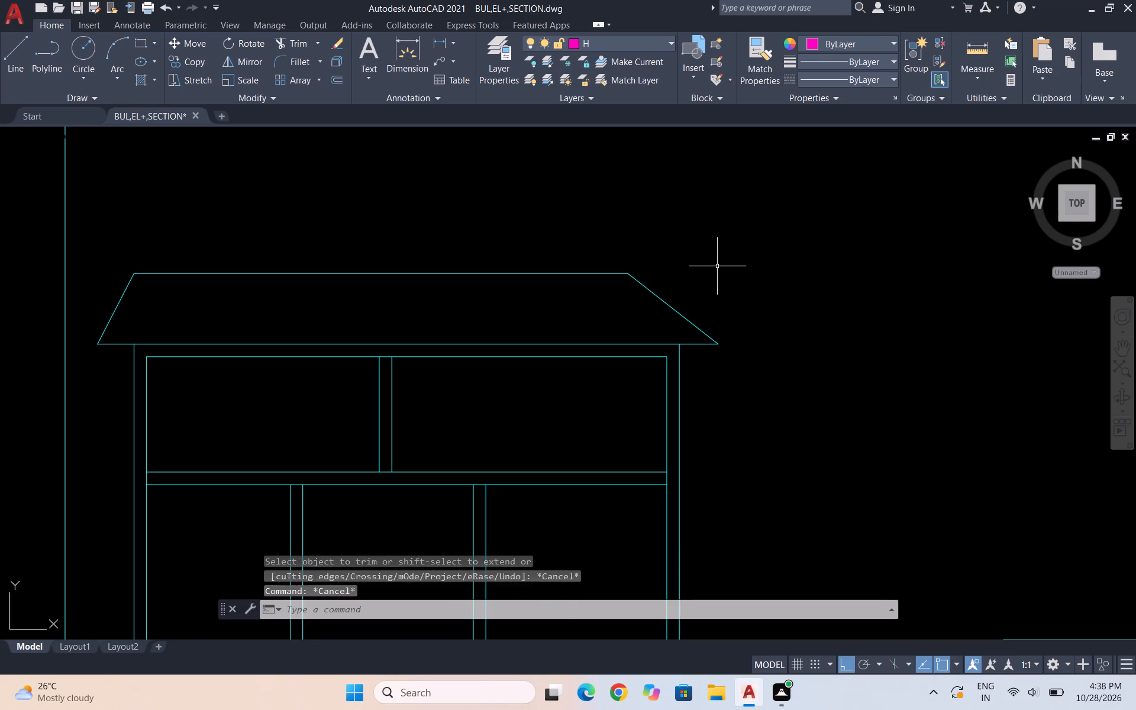
Delete the canopy's left sloping edge.
scroll(724, 269, down, 2)
scroll(495, 286, up, 3)
drag(482, 285, 469, 270)
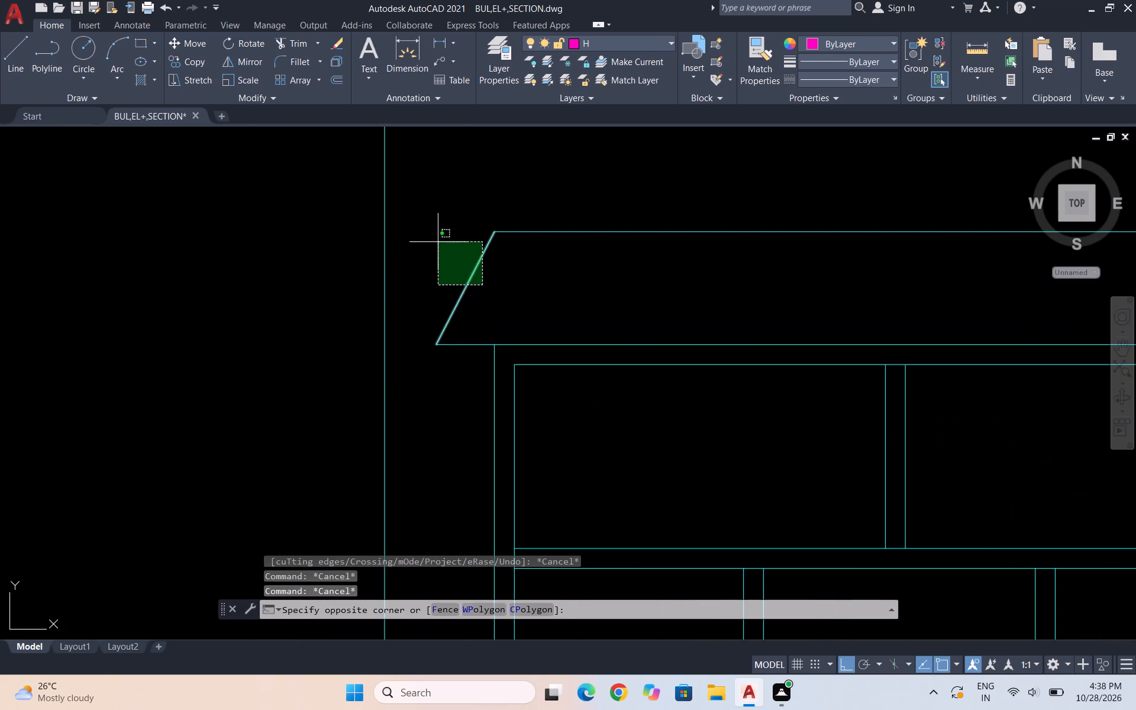
drag(438, 243, 444, 247)
key(Insert)
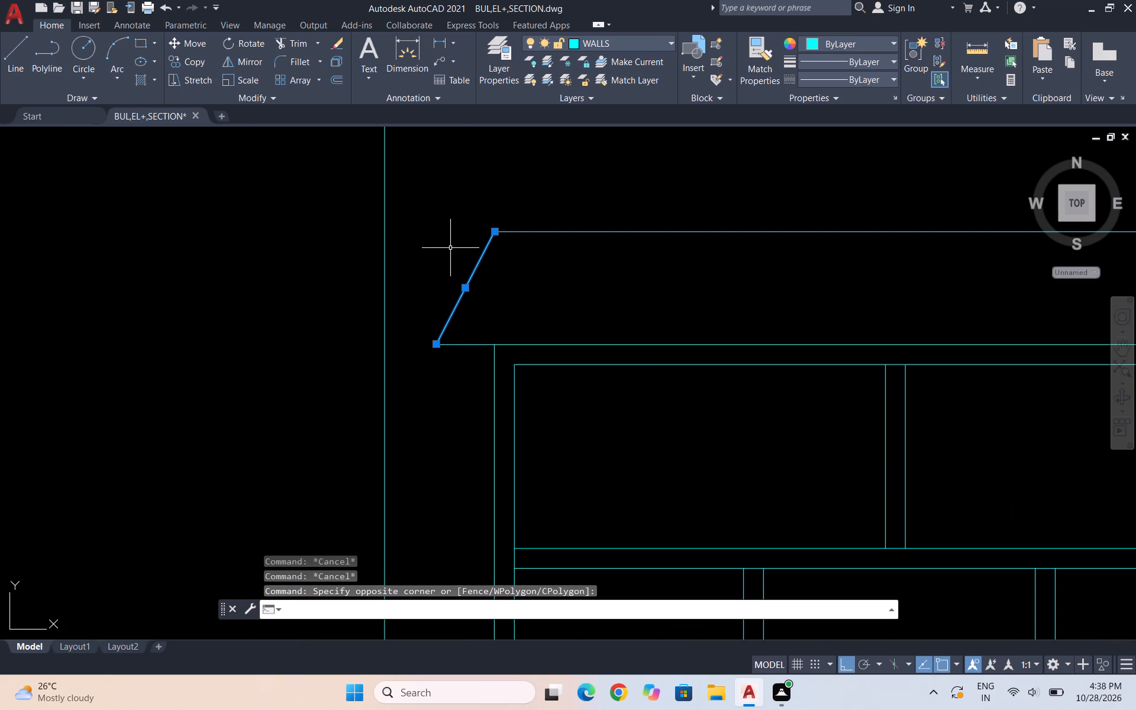
key(Delete)
key(Delete)
key(Escape)
drag(526, 283, 510, 271)
click(431, 237)
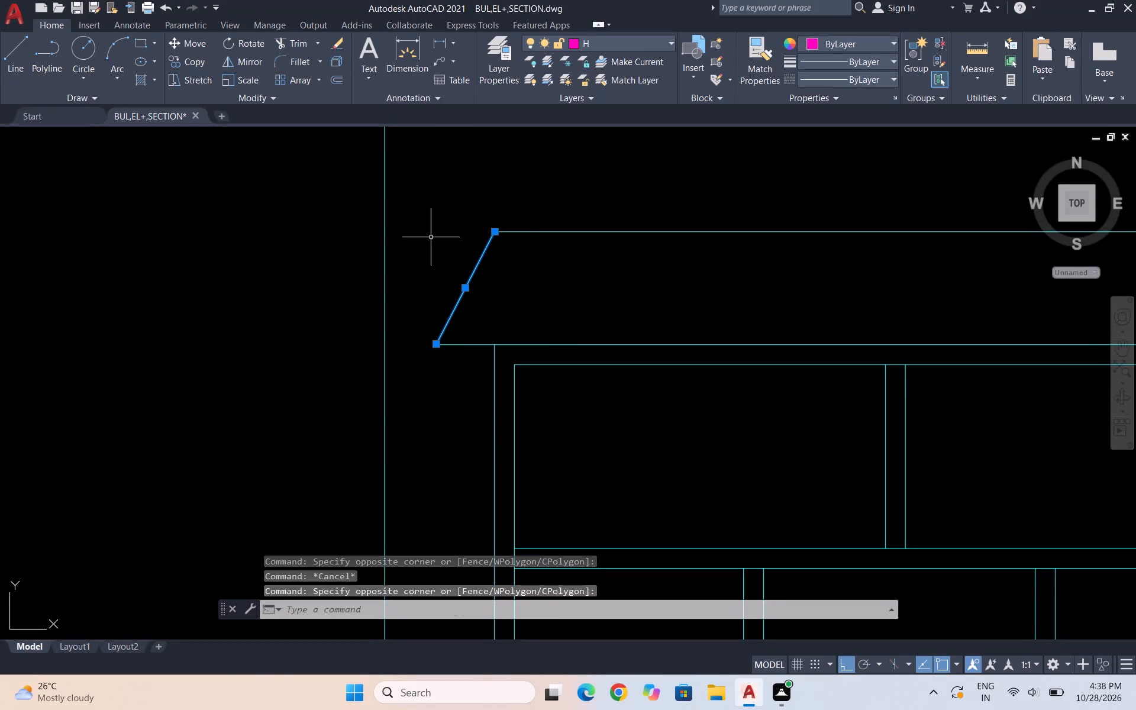
key(Delete)
scroll(443, 262, down, 2)
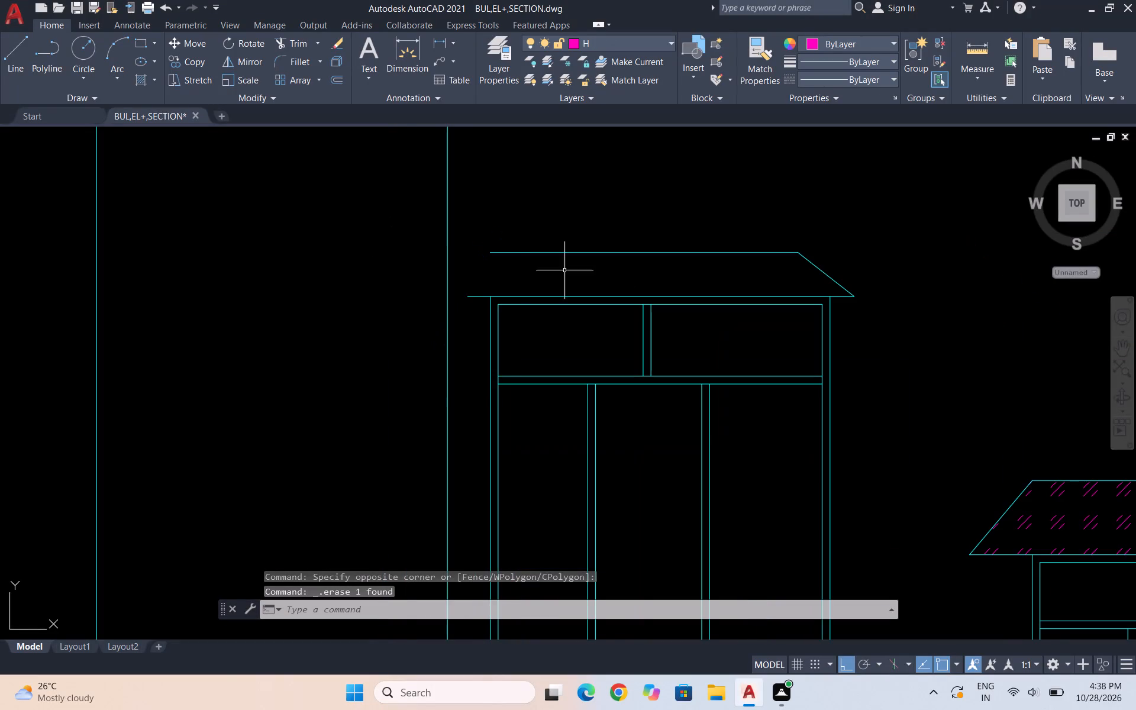
Mirror the canopy's right sloping edge to the left side about a vertical line through the canopy's middle, keeping the original.
scroll(828, 276, up, 2)
drag(854, 271, 831, 271)
click(745, 271)
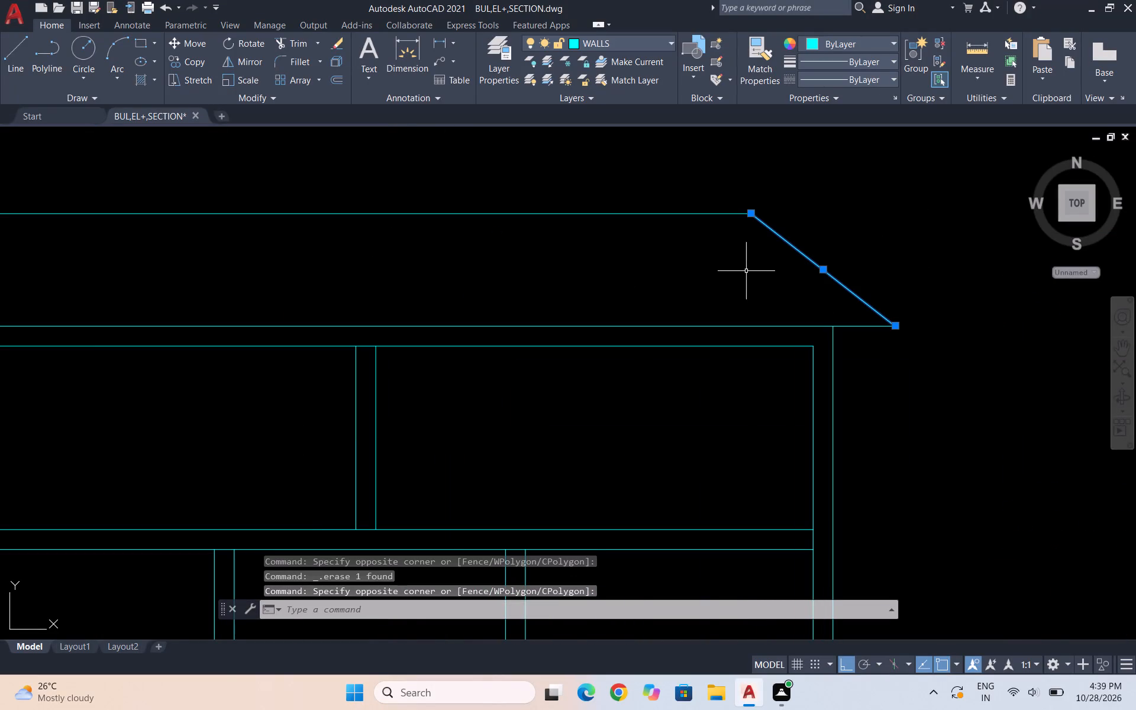
text(mi)
key(Return)
scroll(778, 238, down, 2)
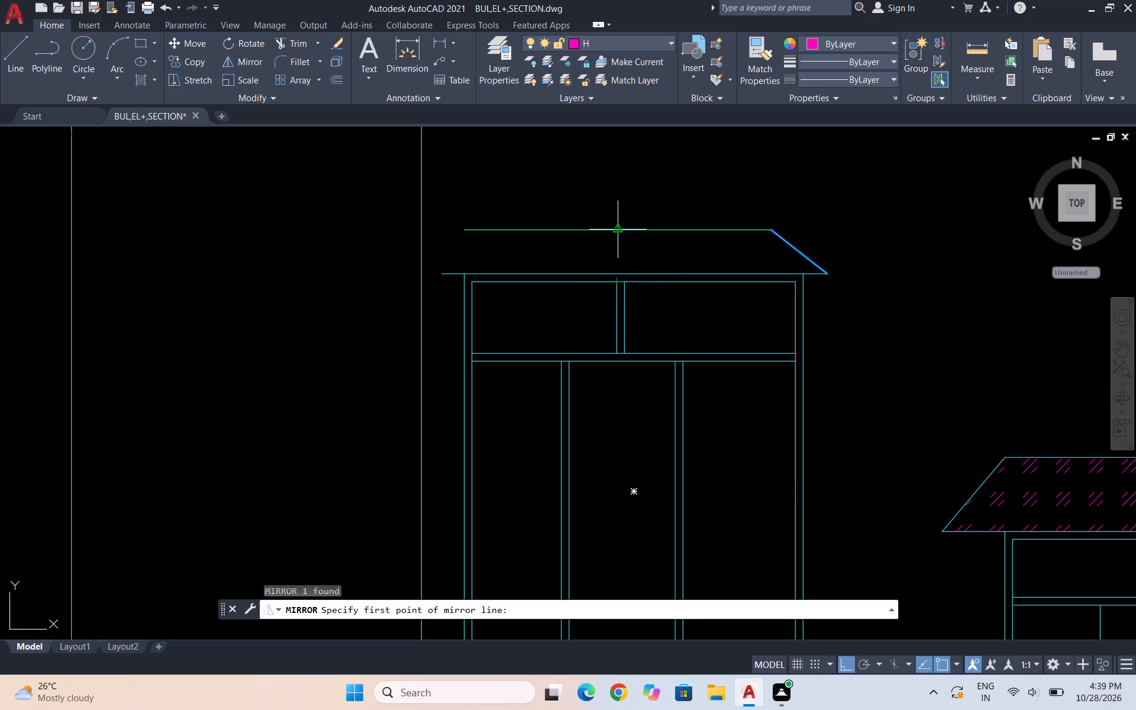
click(616, 277)
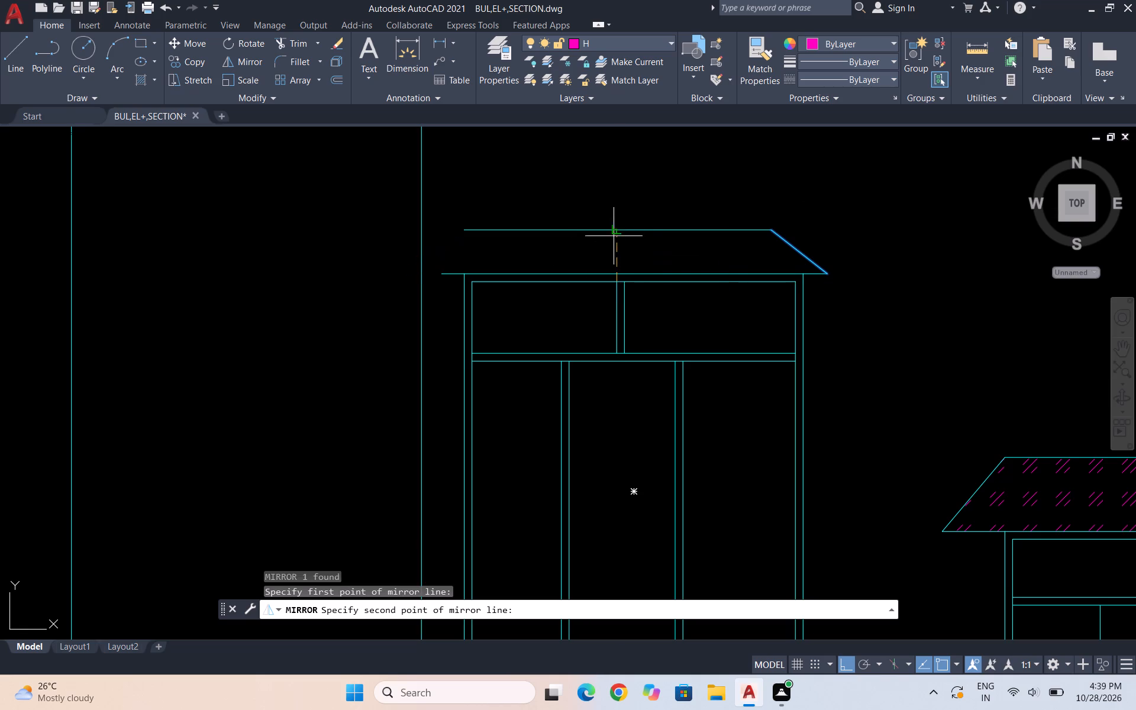
click(611, 227)
key(space)
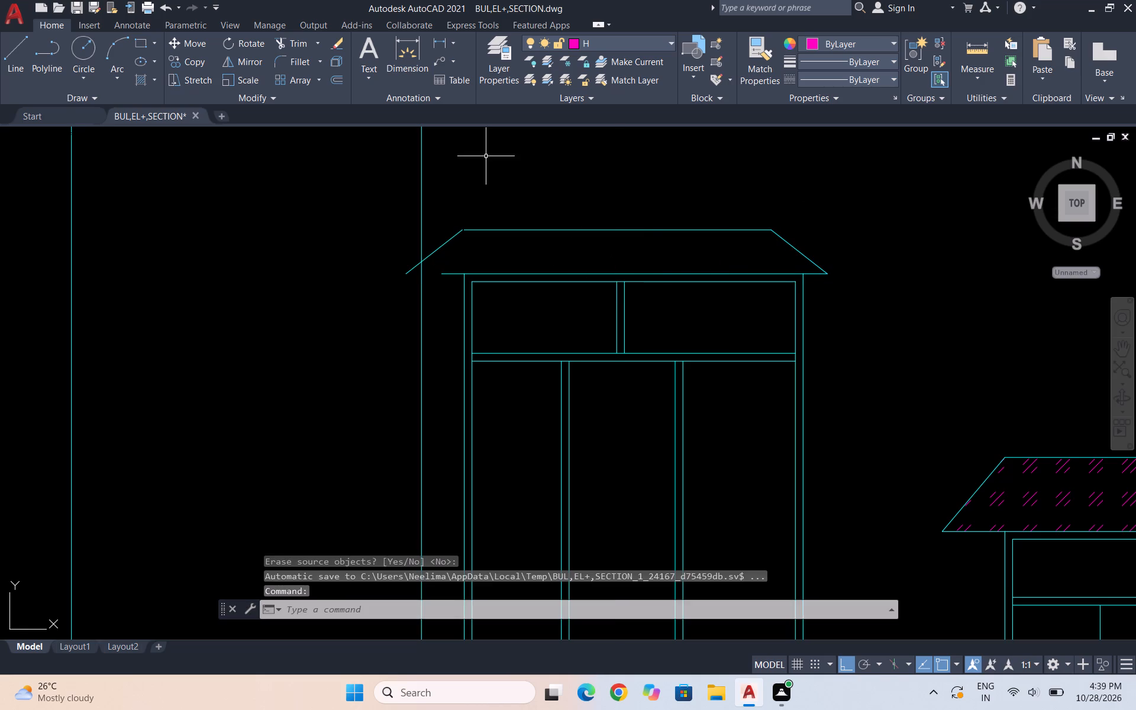
Move the mirrored sloping edge rightward along the top line until its lower end is near the base line's left end.
scroll(471, 225, up, 1)
click(449, 244)
click(448, 220)
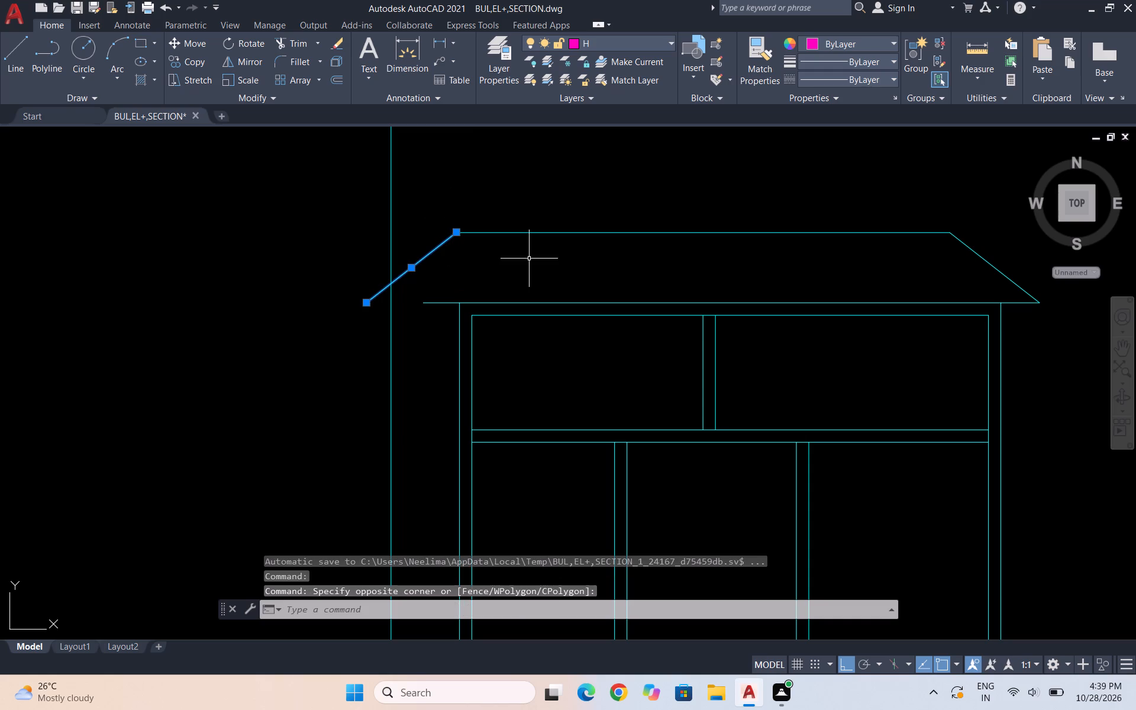
key(m)
key(Return)
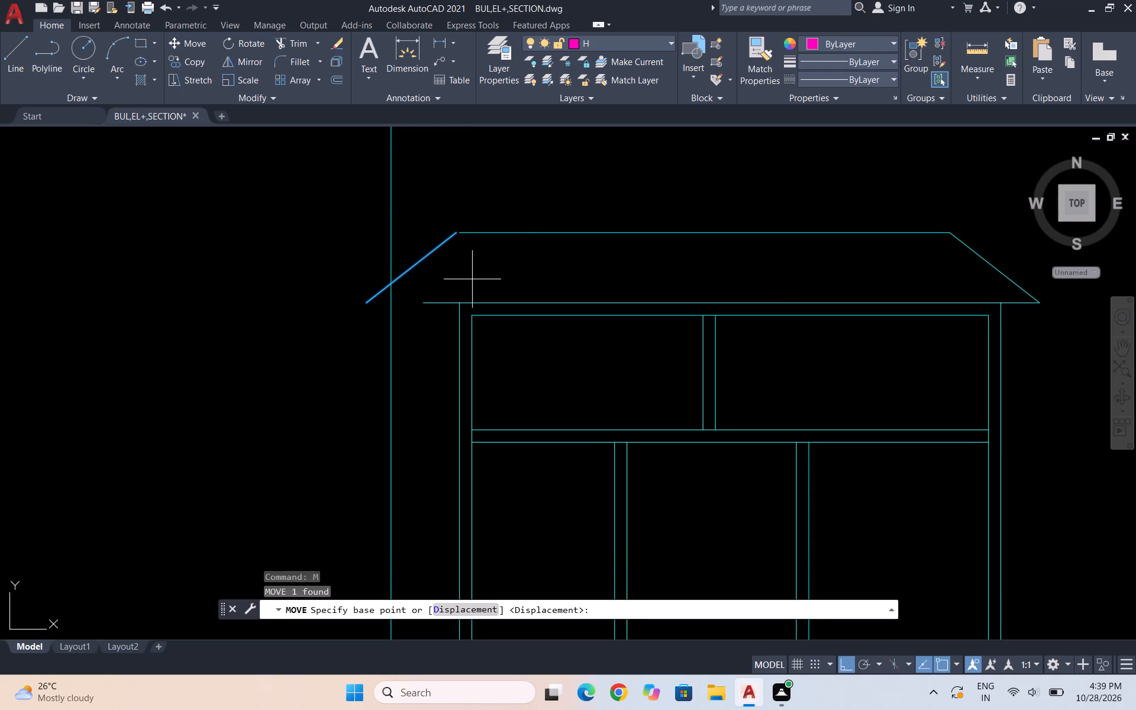
scroll(450, 227, up, 4)
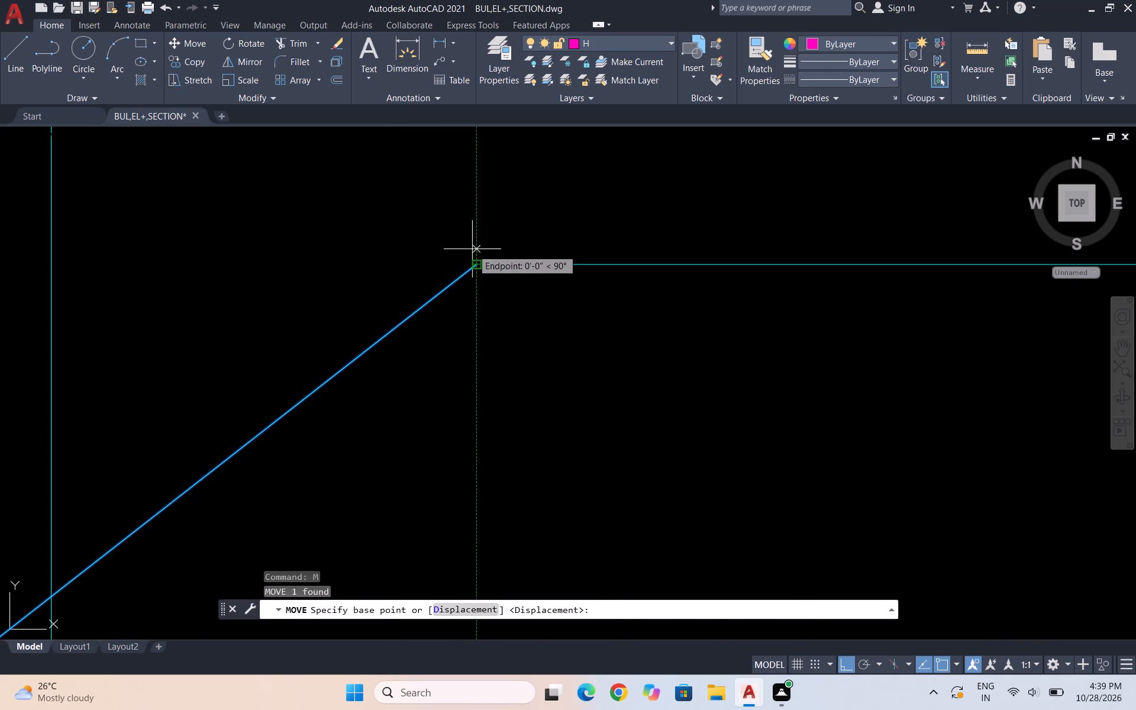
click(476, 261)
scroll(473, 260, down, 3)
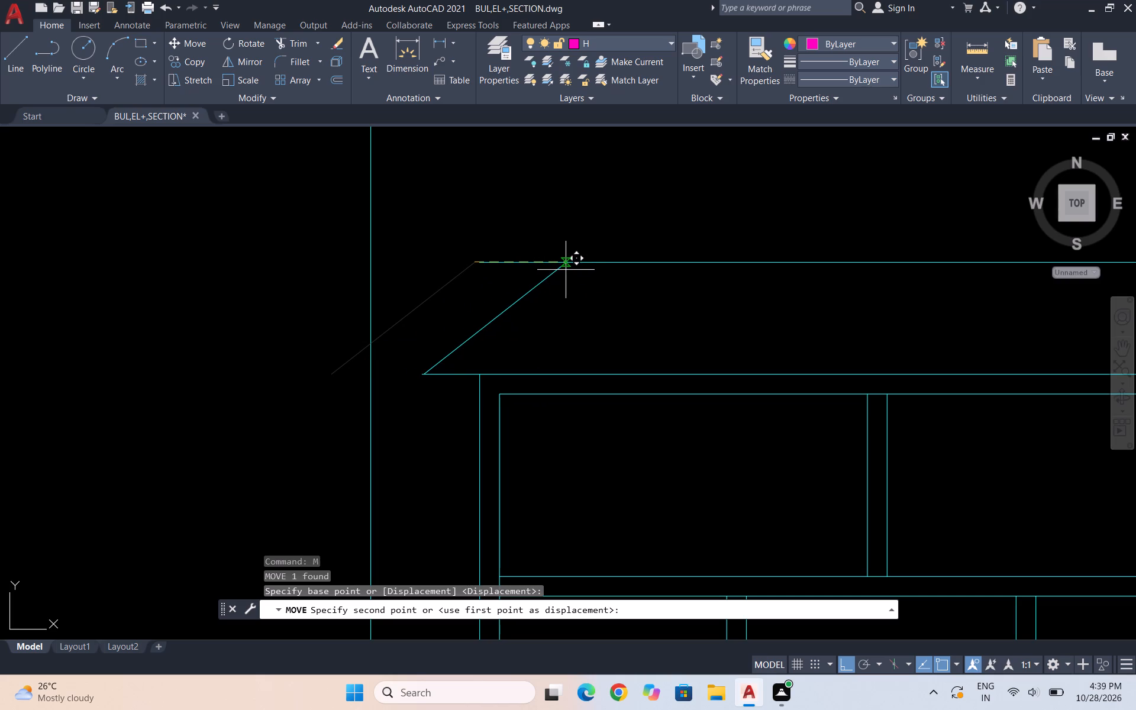
click(568, 268)
Move the left sloping edge so its lower end sits exactly on the base line's left end.
scroll(409, 369, up, 2)
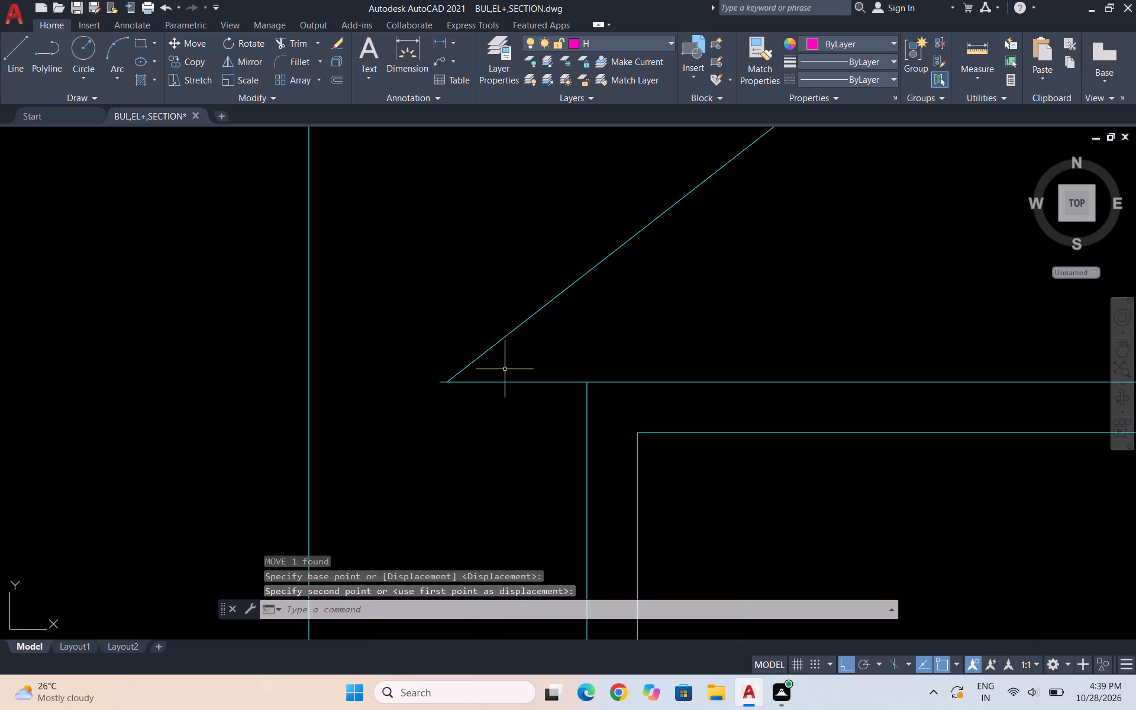
drag(501, 364, 493, 360)
click(466, 348)
key(m)
key(Return)
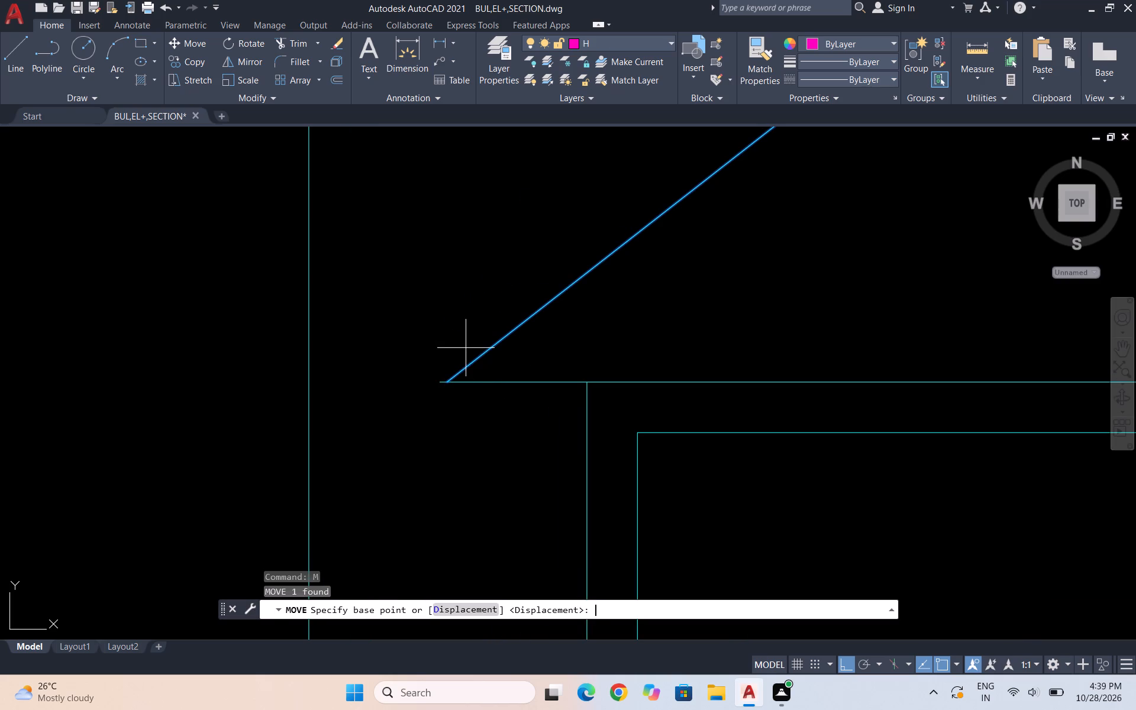
scroll(462, 364, up, 3)
scroll(360, 441, up, 2)
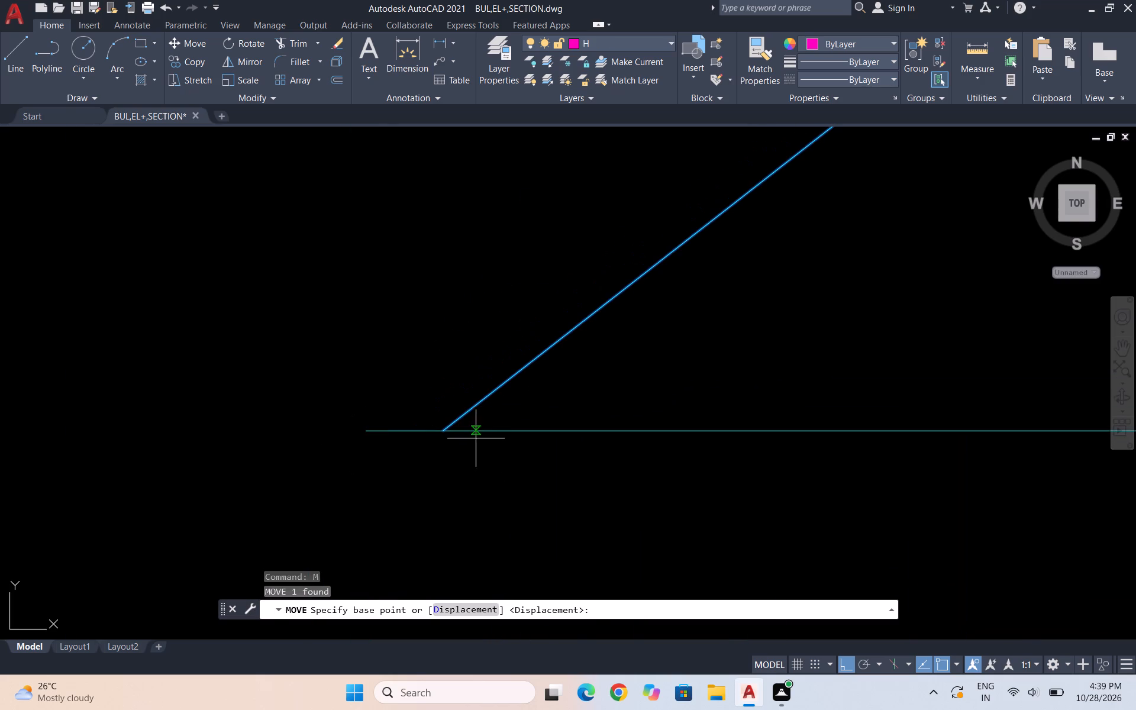
click(444, 433)
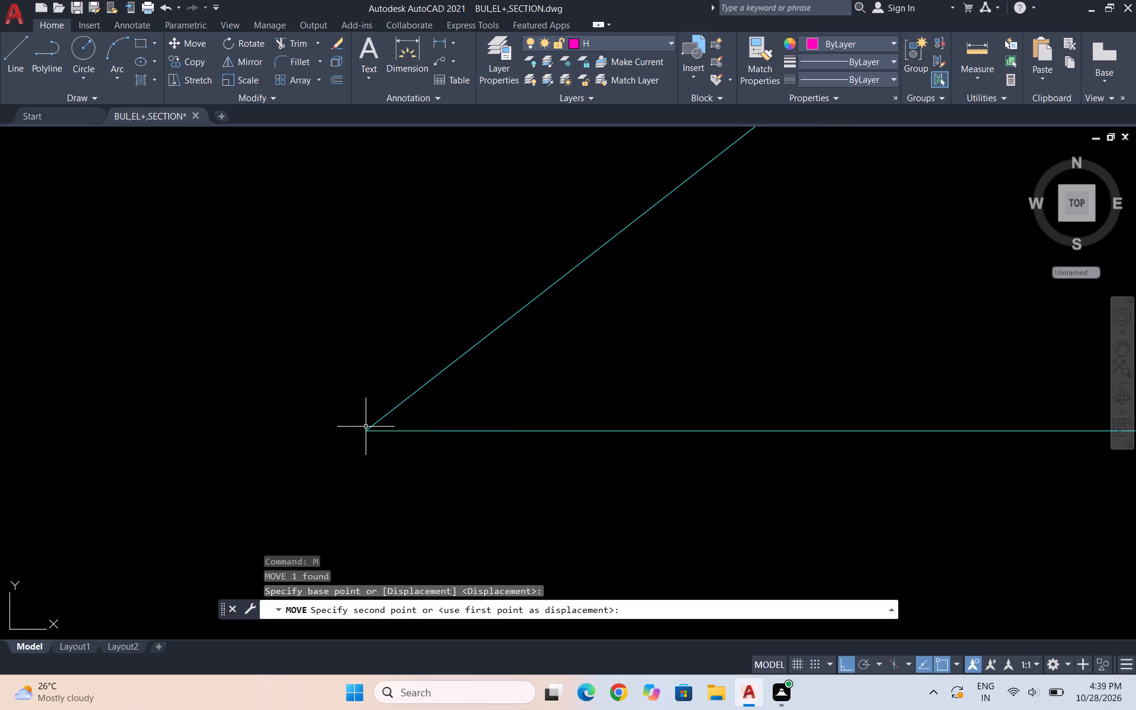
click(366, 427)
scroll(364, 431, down, 7)
scroll(617, 413, down, 3)
scroll(798, 449, up, 1)
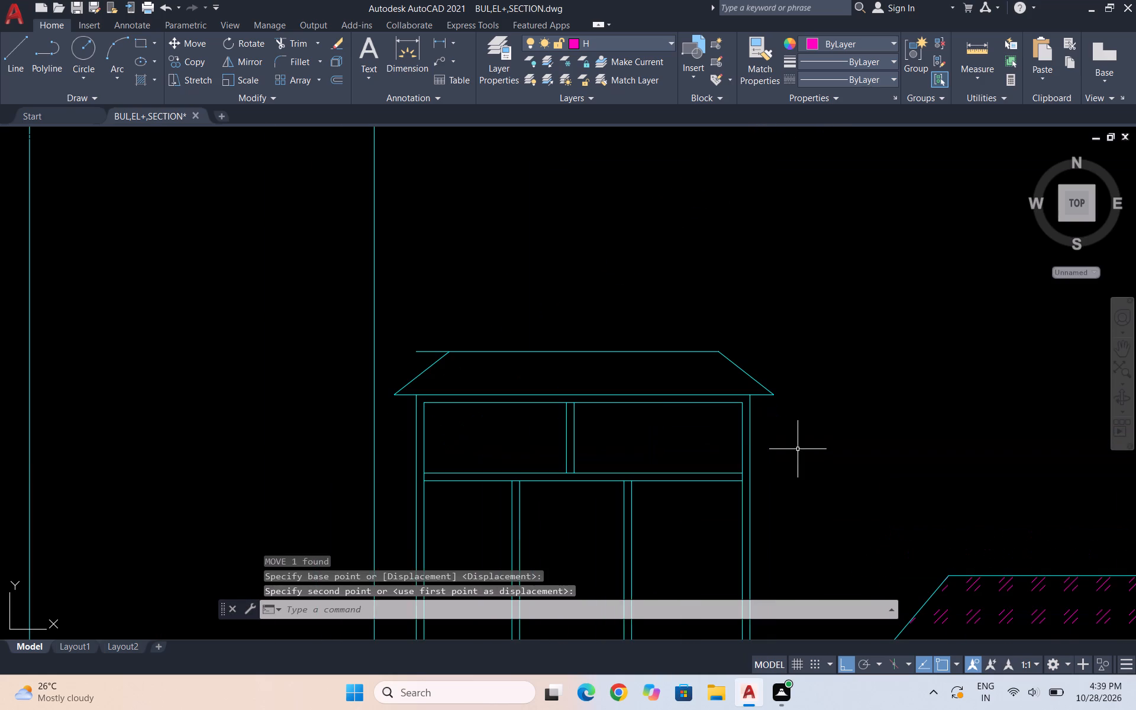
Trim the piece of the canopy's top line that extends beyond the left sloping edge.
key(Escape)
key(Escape)
text(tr)
key(Return)
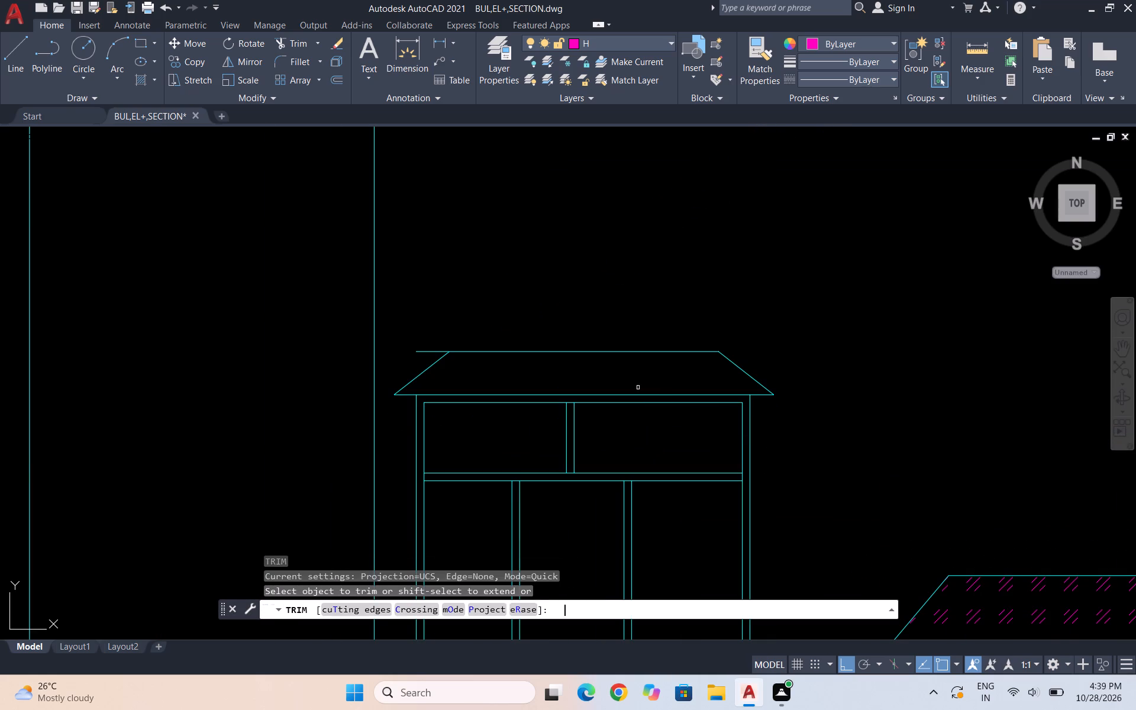
scroll(409, 337, up, 4)
drag(557, 404, 366, 528)
scroll(379, 330, down, 5)
scroll(504, 332, down, 1)
key(Escape)
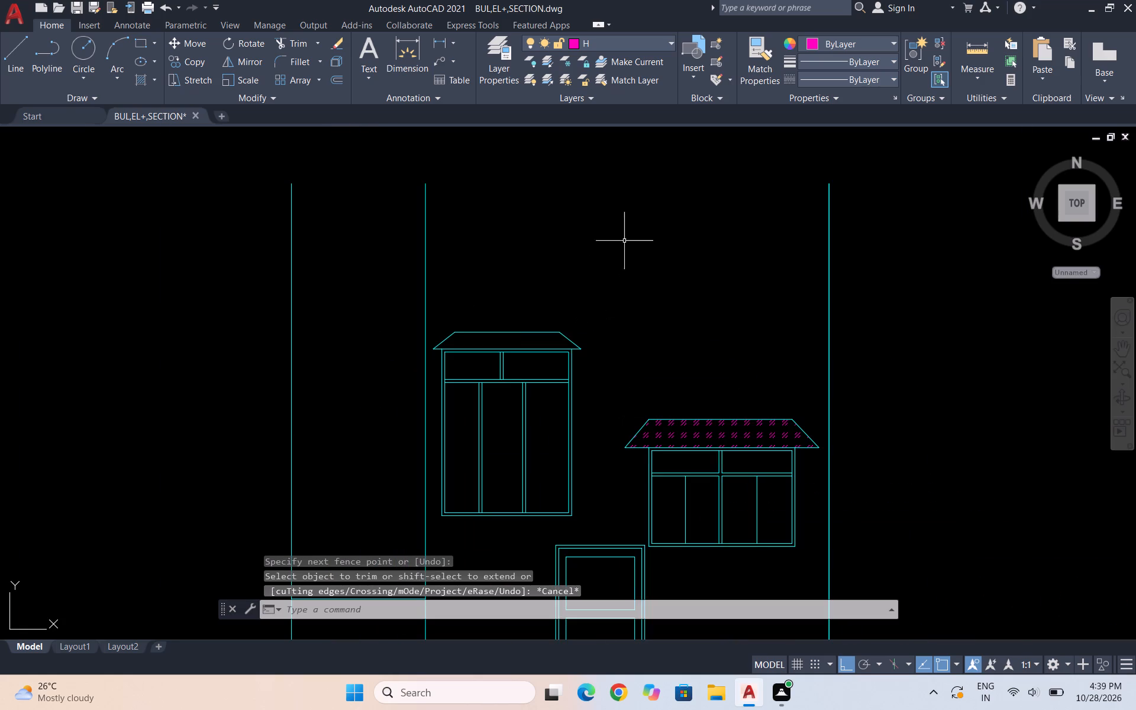
Hatch the three-panel window's canopy with the GOST_GLASS pattern at scale 1.
key(h)
key(Return)
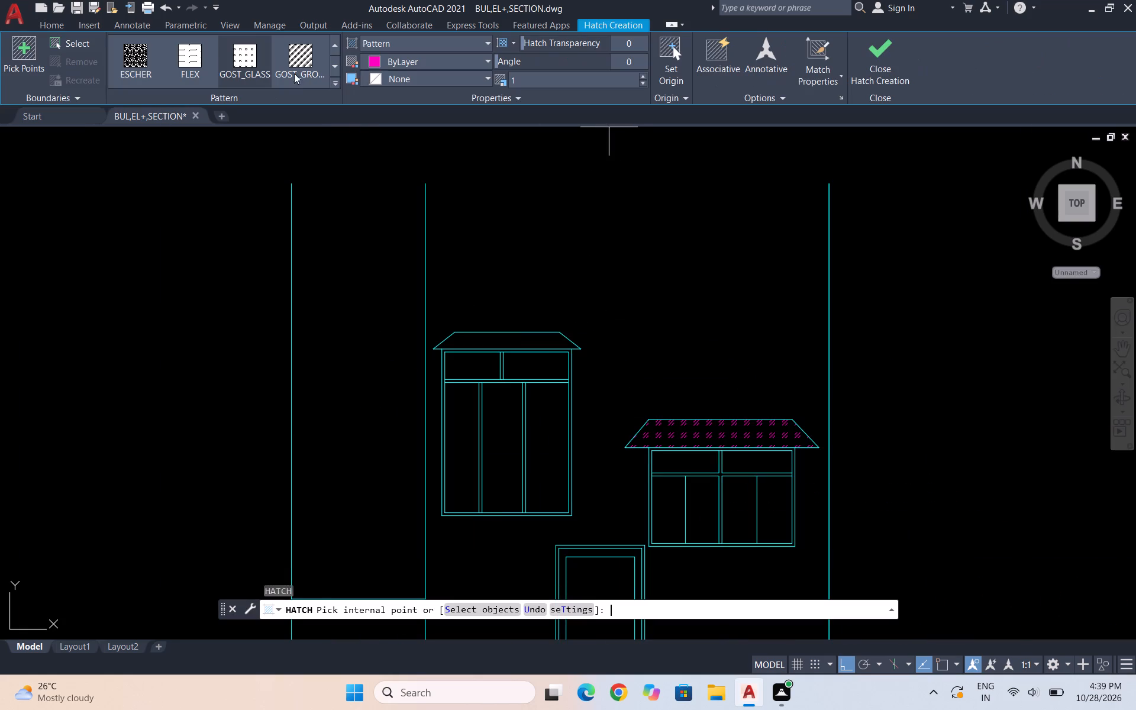
click(250, 61)
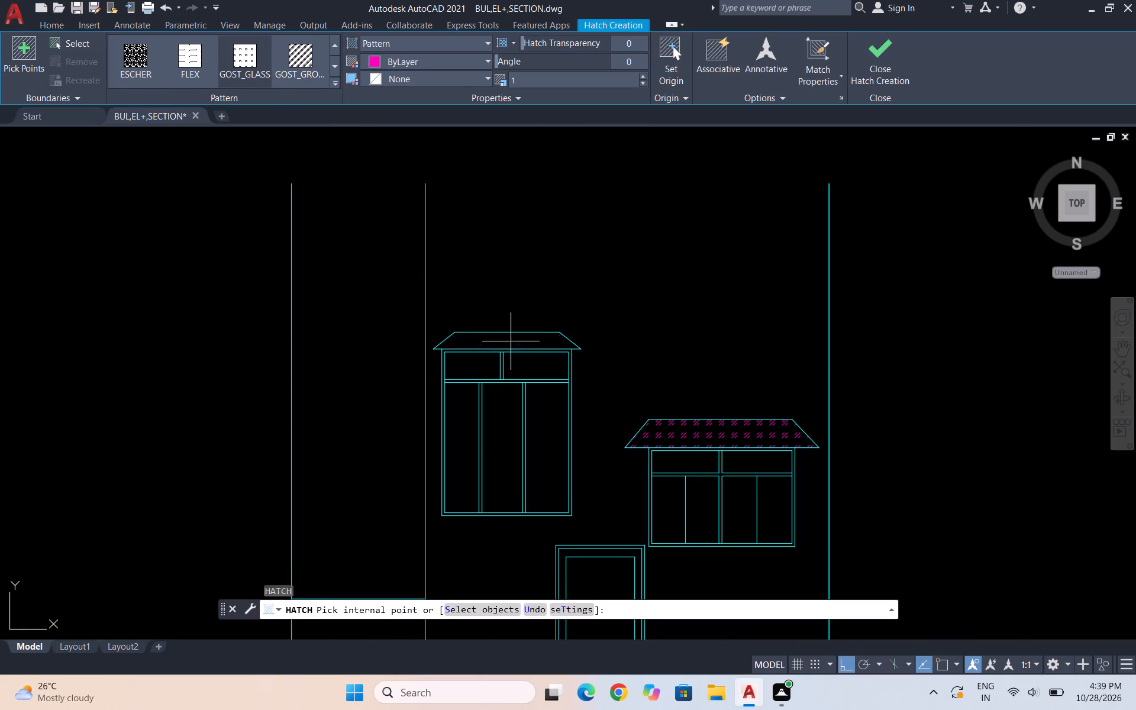
click(511, 340)
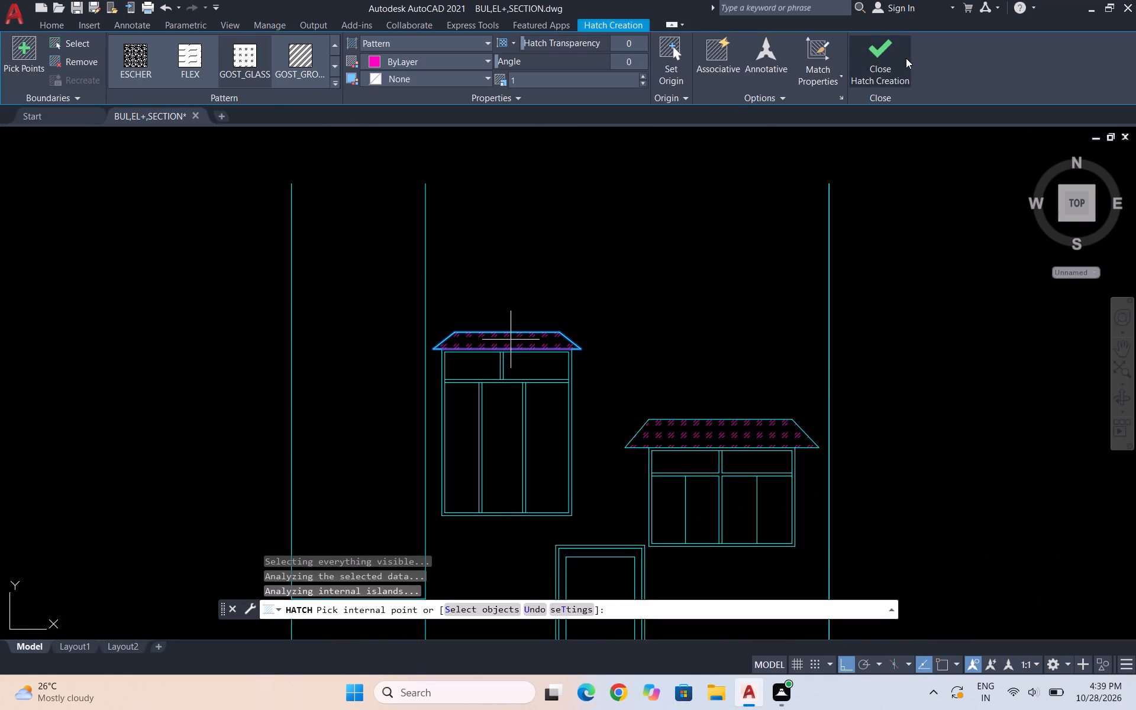
click(908, 56)
key(Escape)
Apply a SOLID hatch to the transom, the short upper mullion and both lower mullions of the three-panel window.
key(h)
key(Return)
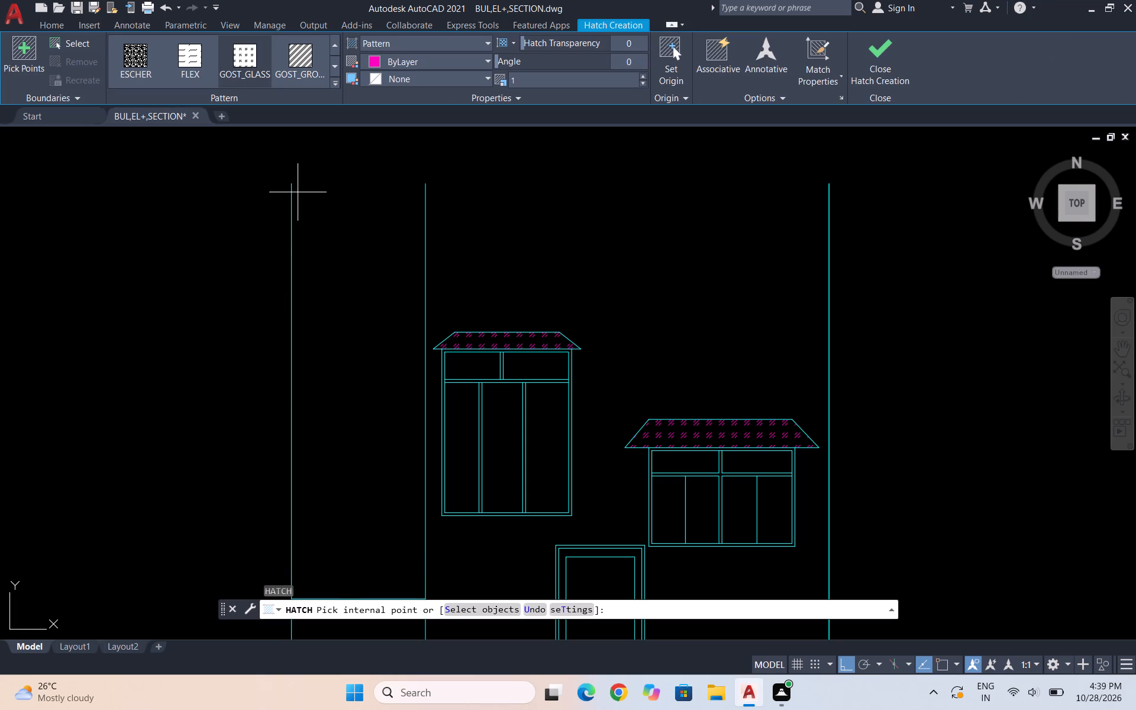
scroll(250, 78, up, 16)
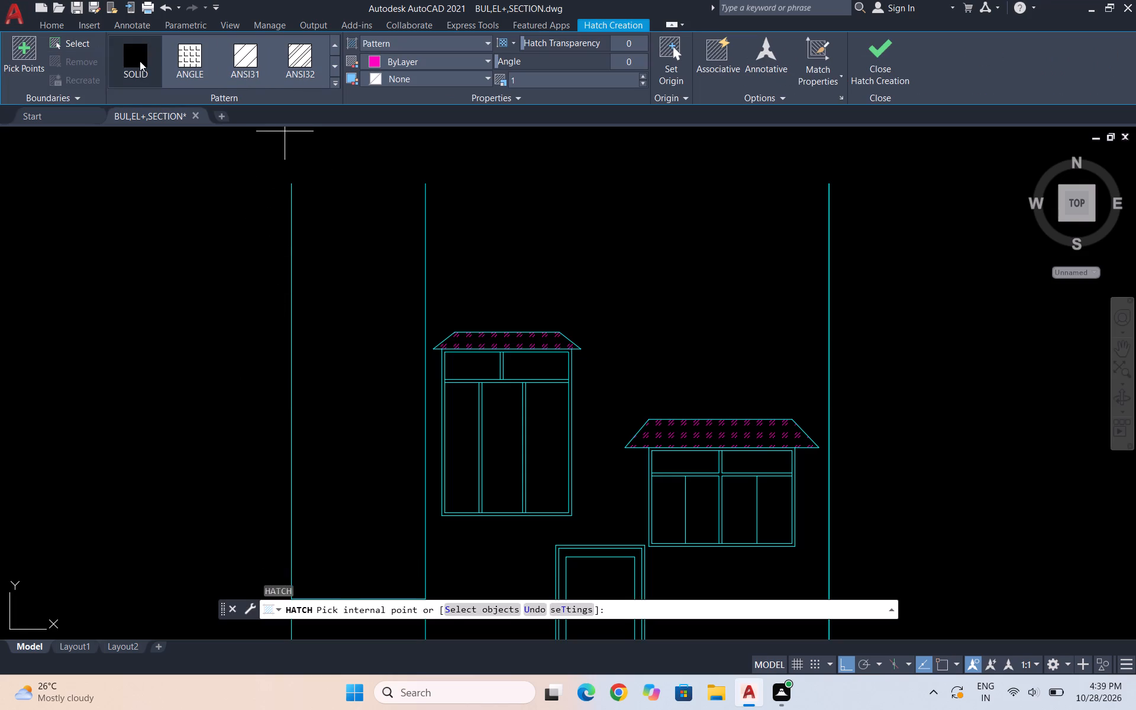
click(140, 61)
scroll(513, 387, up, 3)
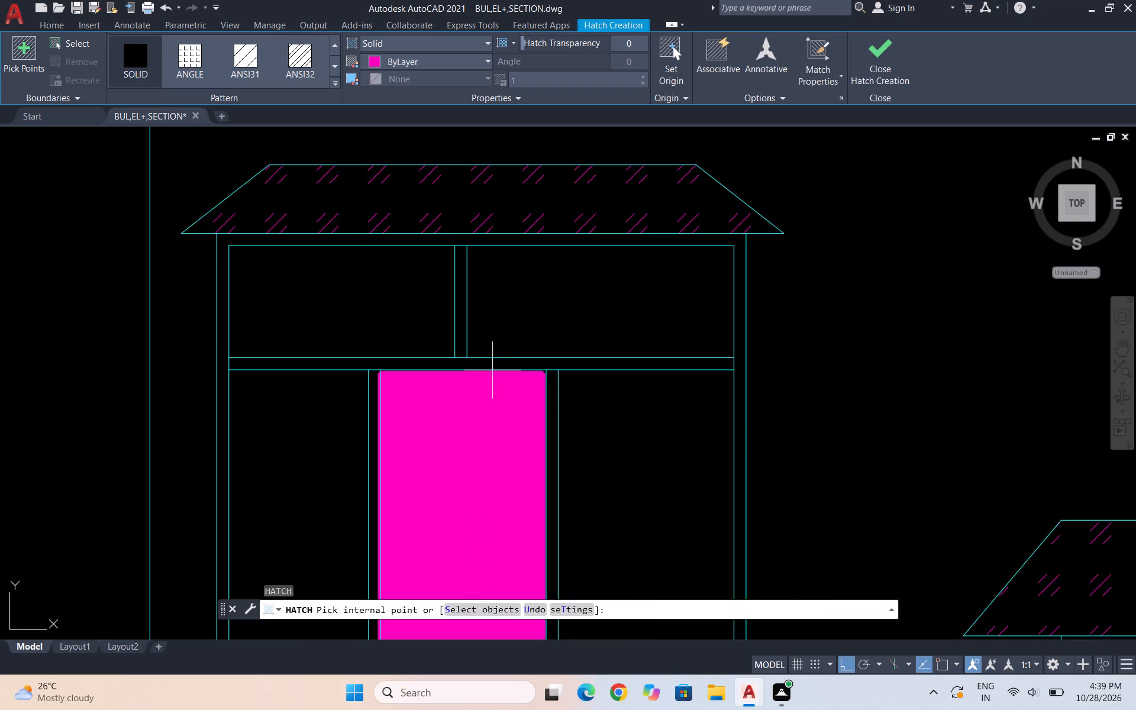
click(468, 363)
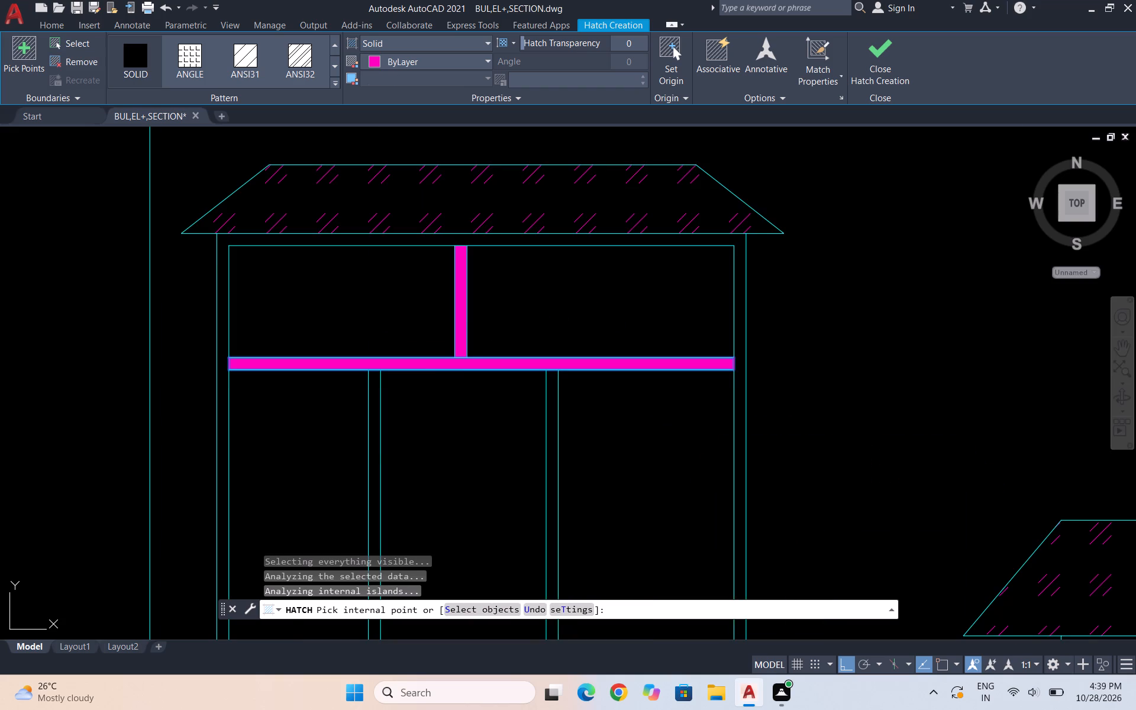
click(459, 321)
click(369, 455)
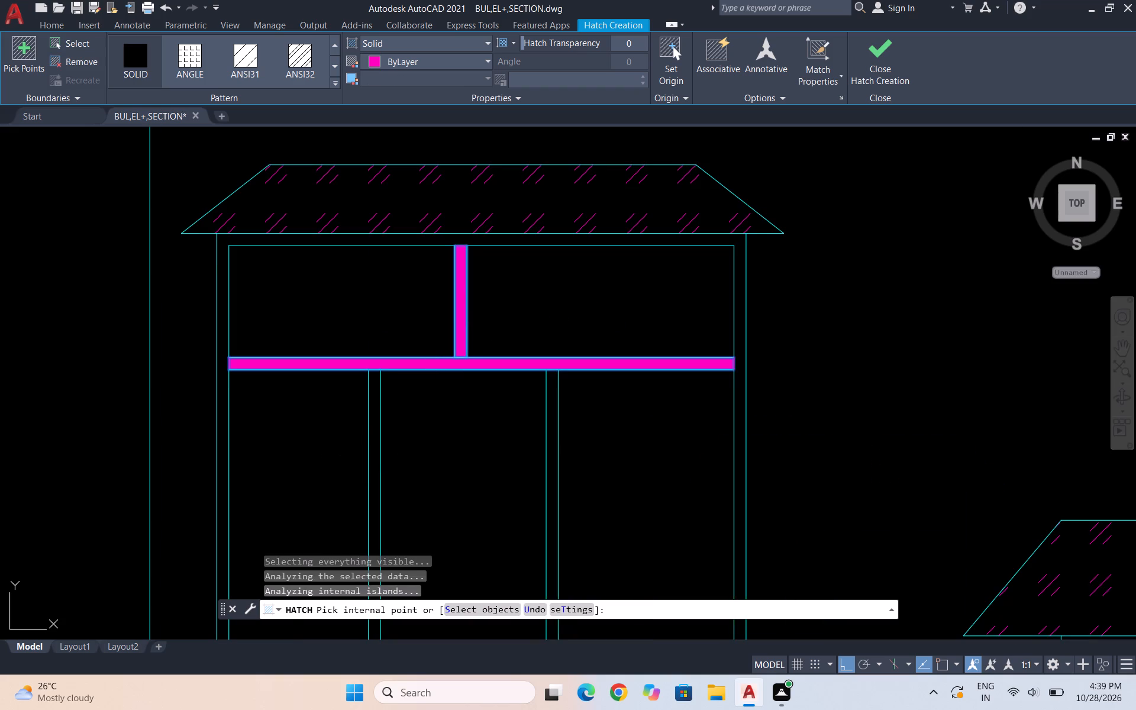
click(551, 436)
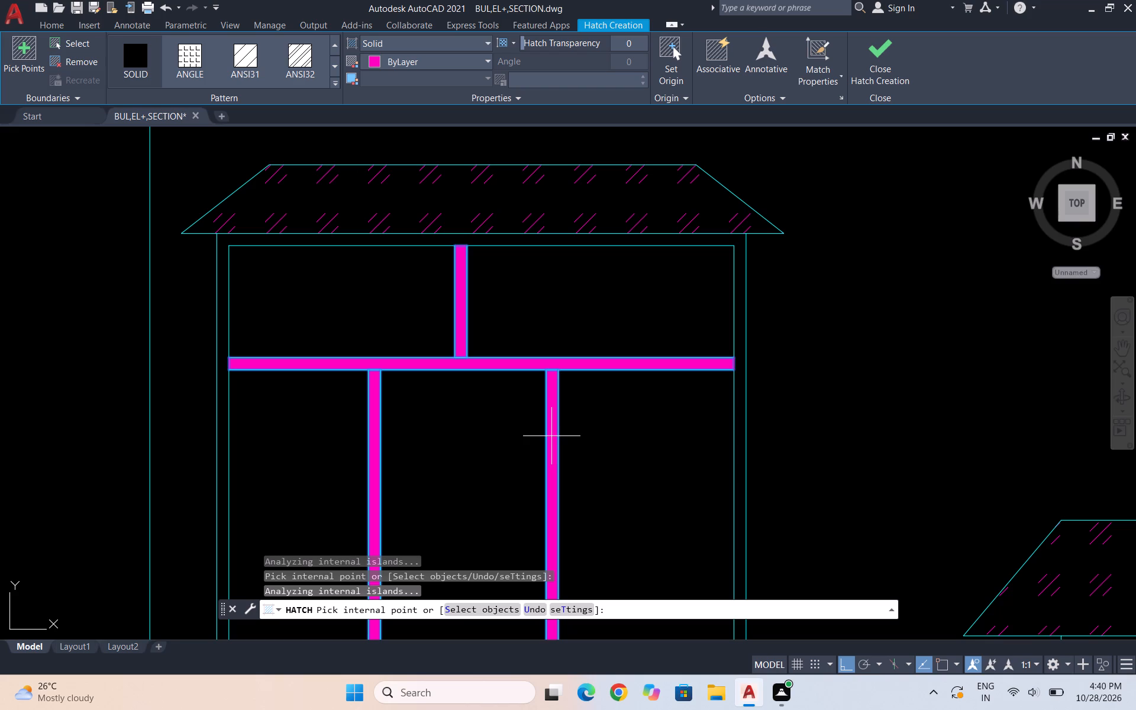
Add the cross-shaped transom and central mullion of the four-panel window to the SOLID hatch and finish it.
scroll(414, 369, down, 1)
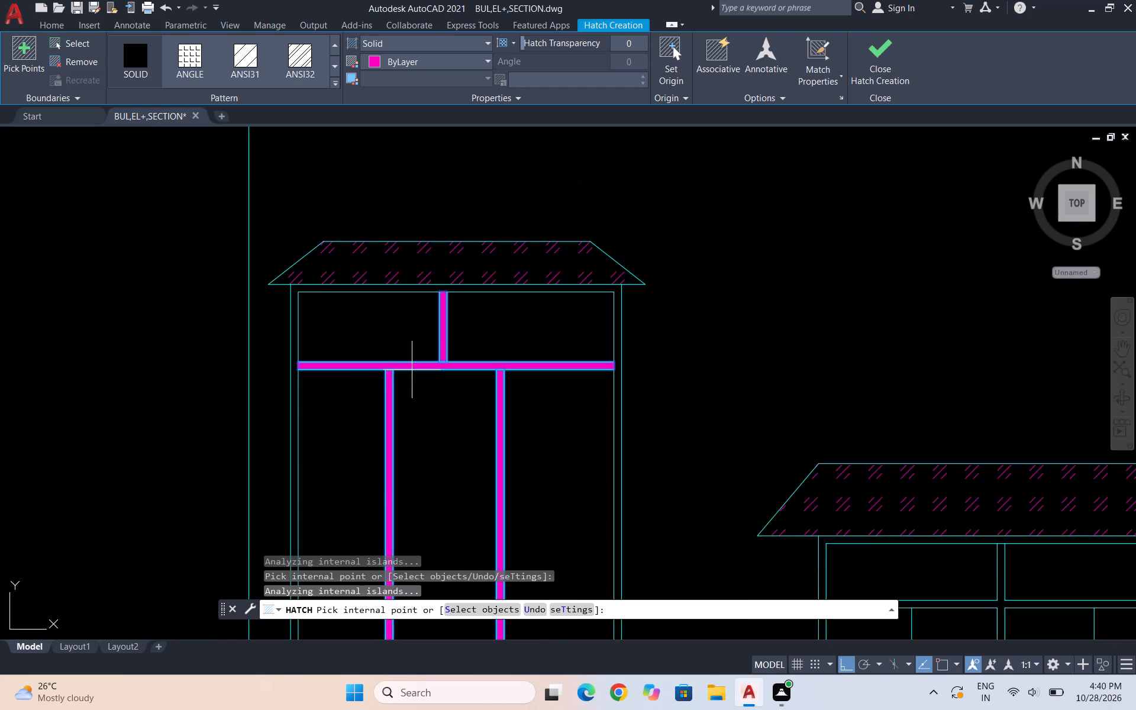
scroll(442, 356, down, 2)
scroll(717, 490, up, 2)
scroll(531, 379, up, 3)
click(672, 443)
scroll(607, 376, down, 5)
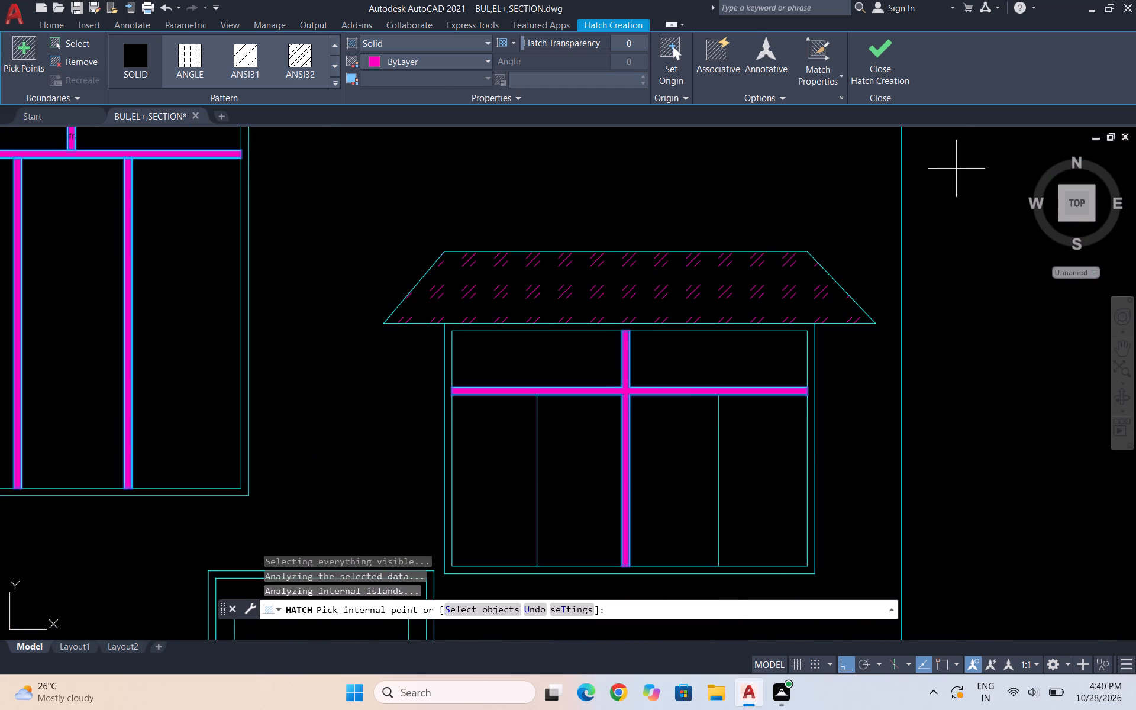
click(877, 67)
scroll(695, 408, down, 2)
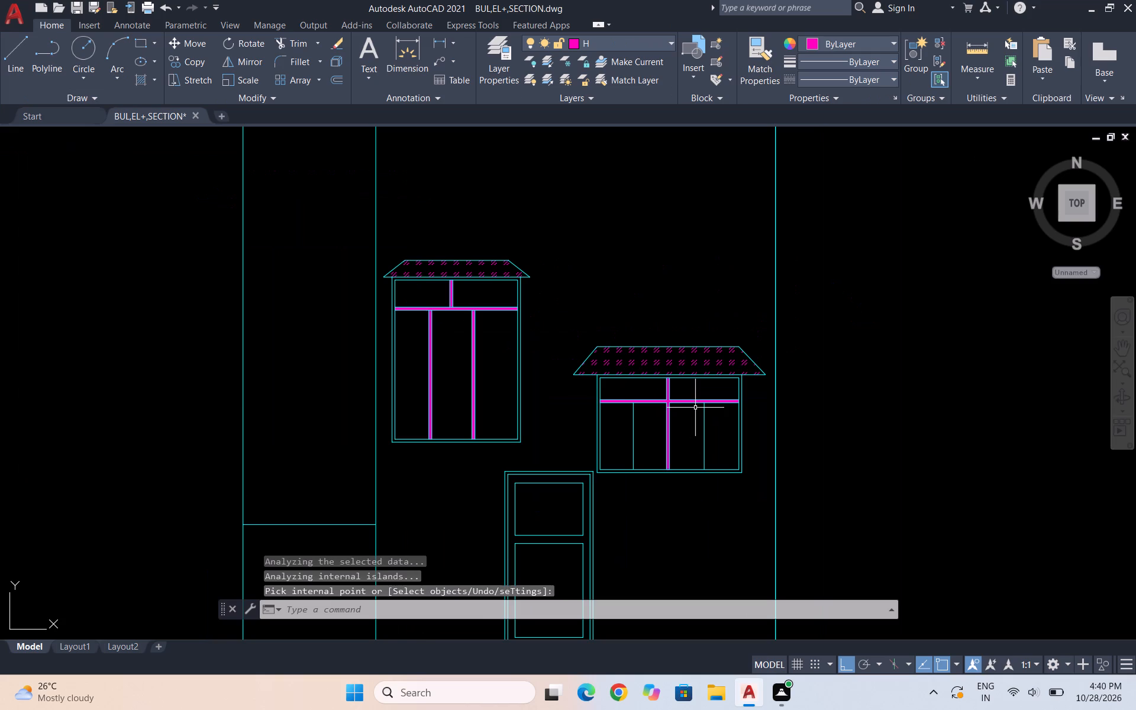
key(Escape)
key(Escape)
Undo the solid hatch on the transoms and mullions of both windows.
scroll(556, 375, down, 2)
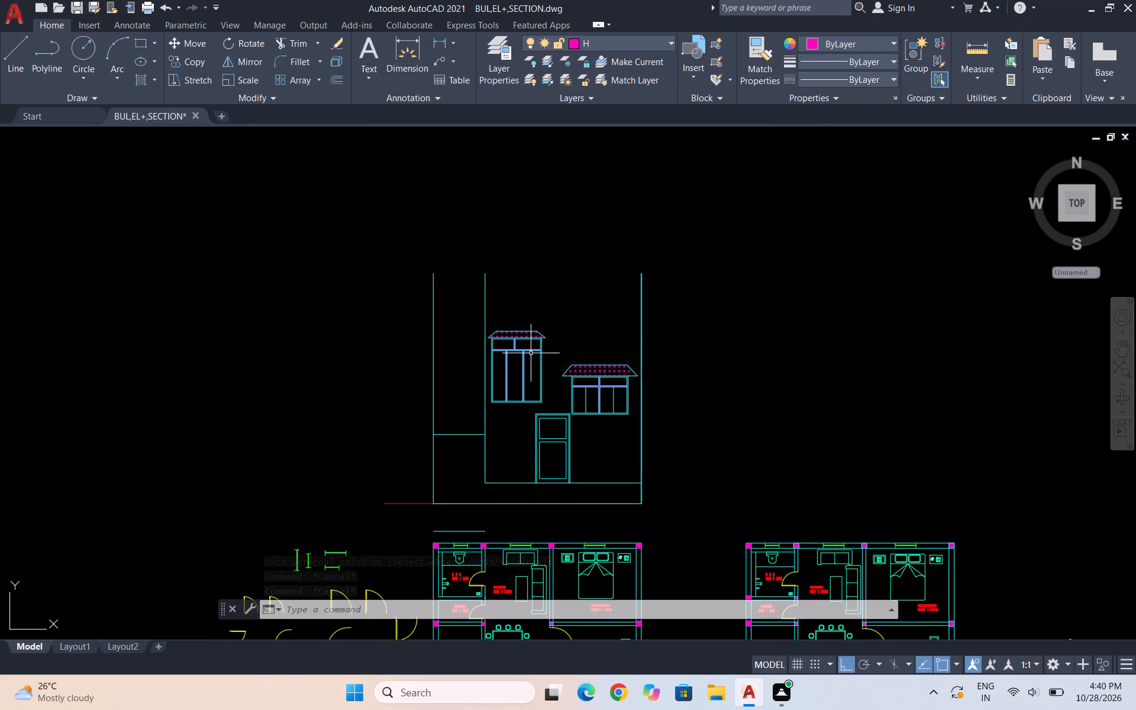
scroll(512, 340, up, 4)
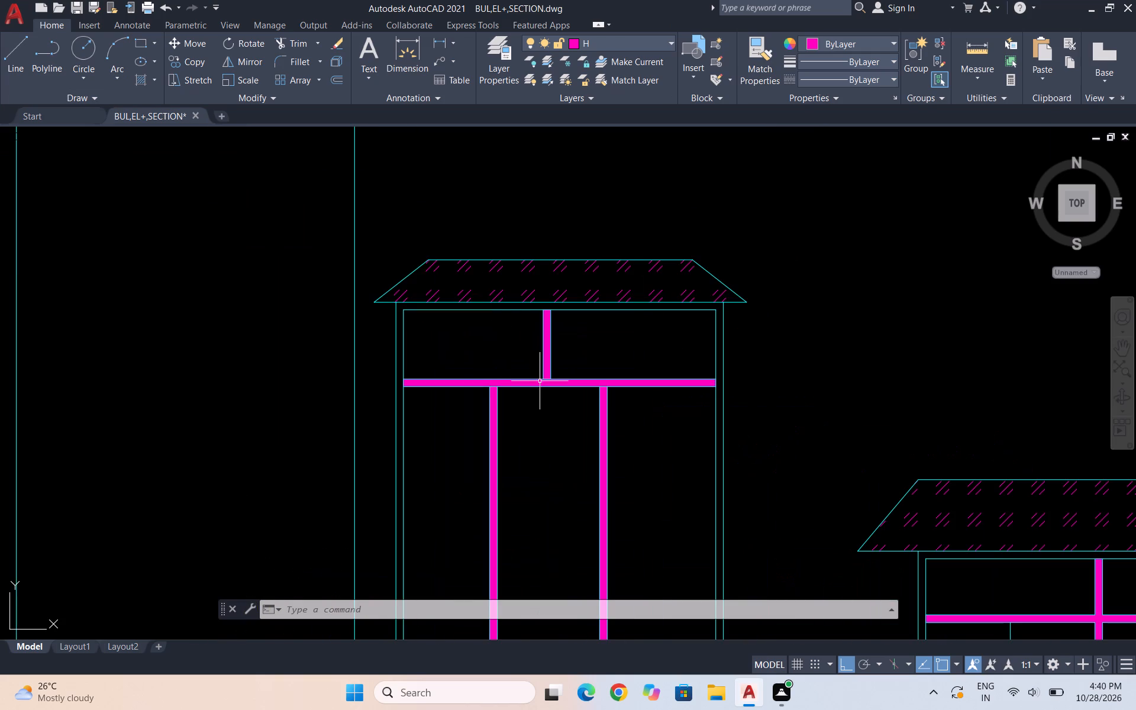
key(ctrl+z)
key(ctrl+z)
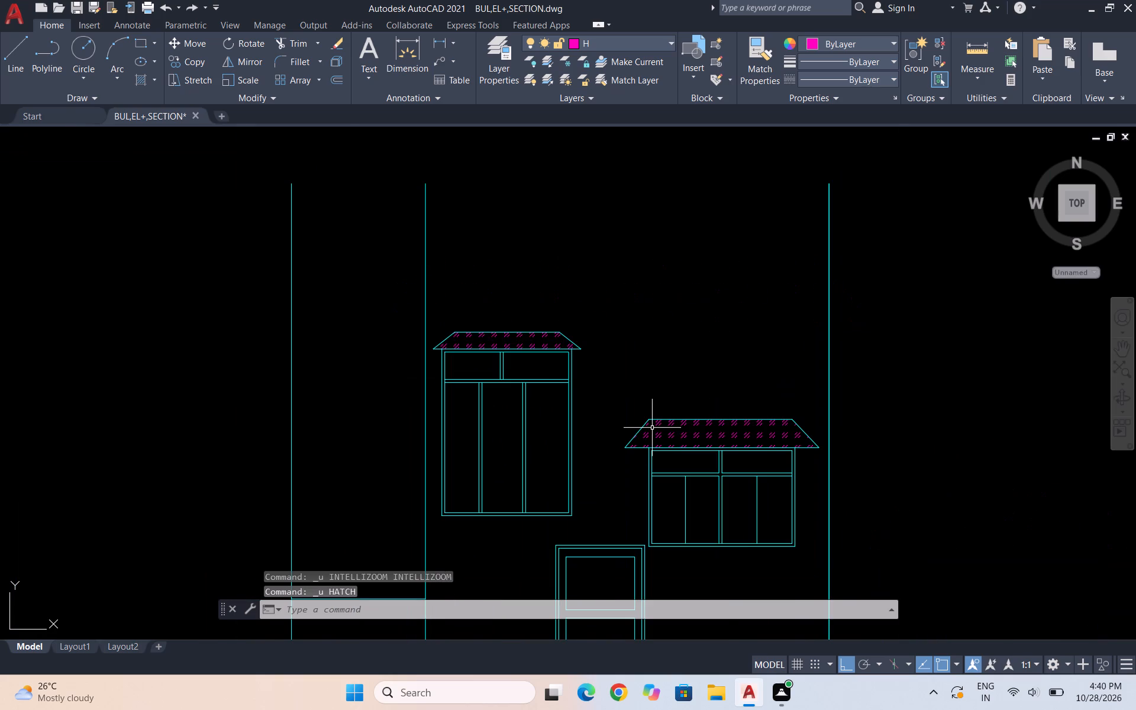
Move the three-panel window's two transom lines and short upper mullion straight down to about the middle of the frame.
scroll(521, 382, up, 1)
drag(572, 423, 572, 417)
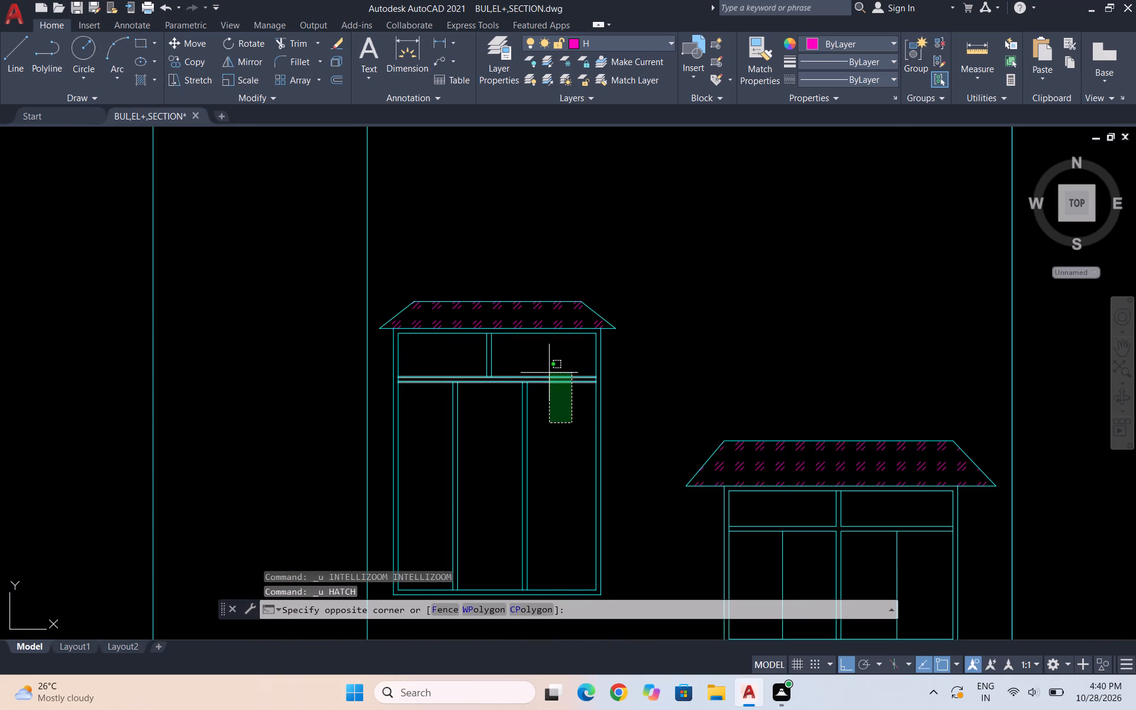
click(549, 373)
drag(624, 369, 615, 363)
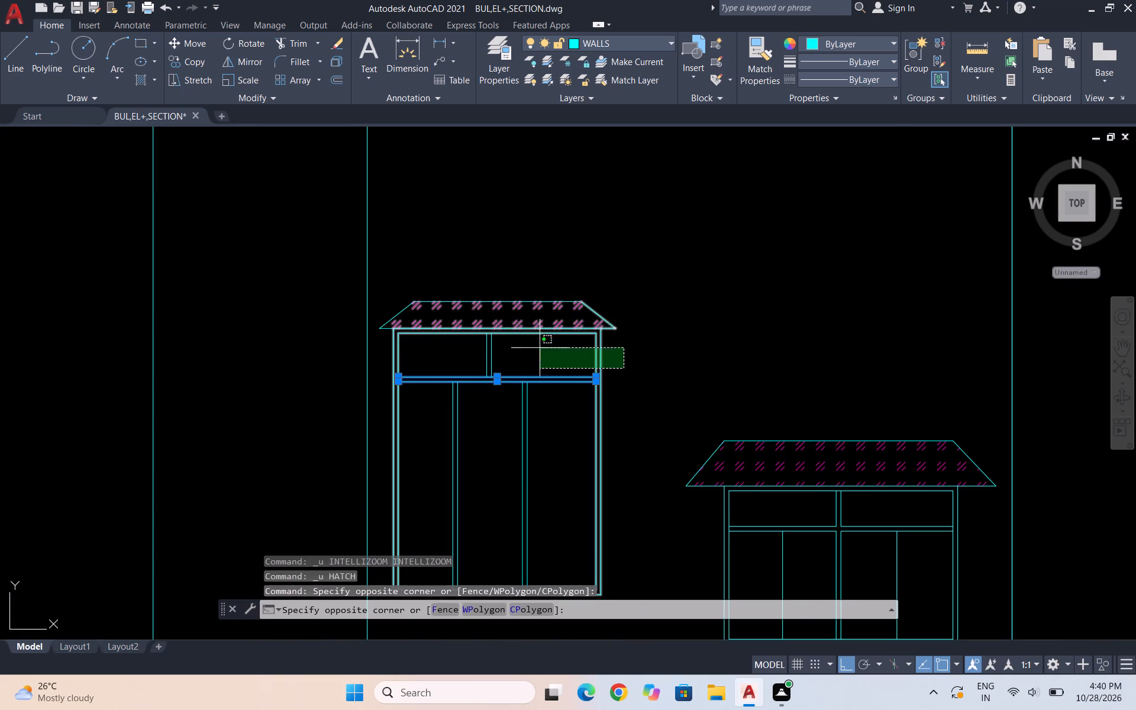
key(Escape)
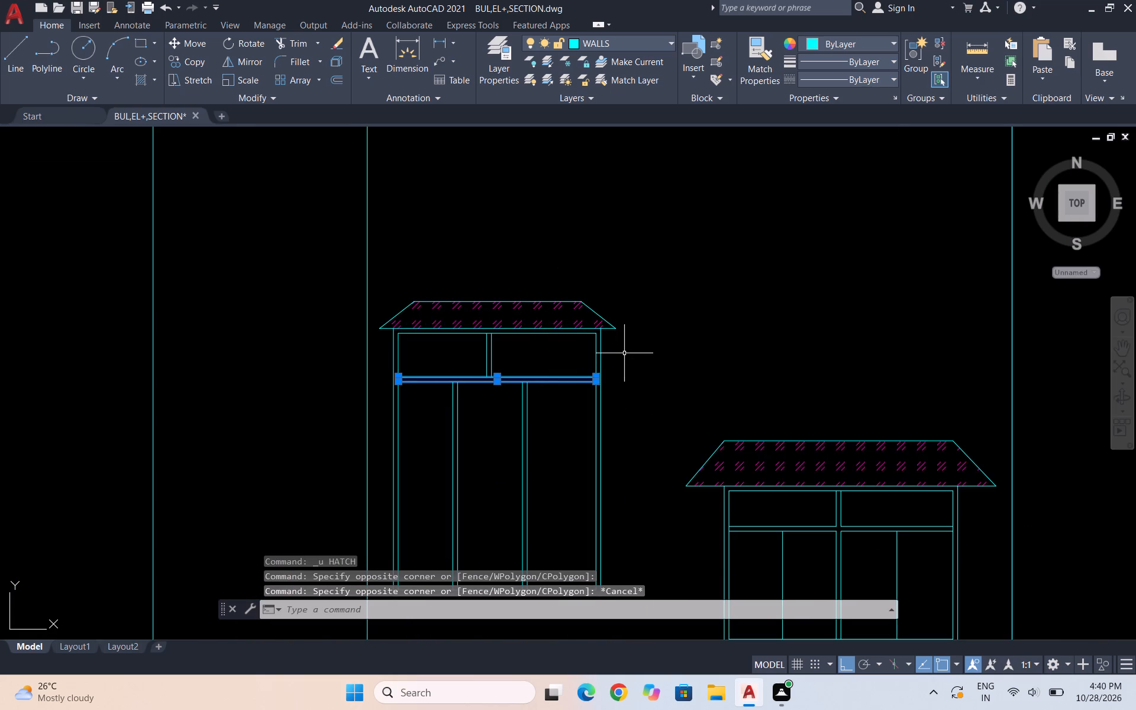
click(553, 354)
click(474, 353)
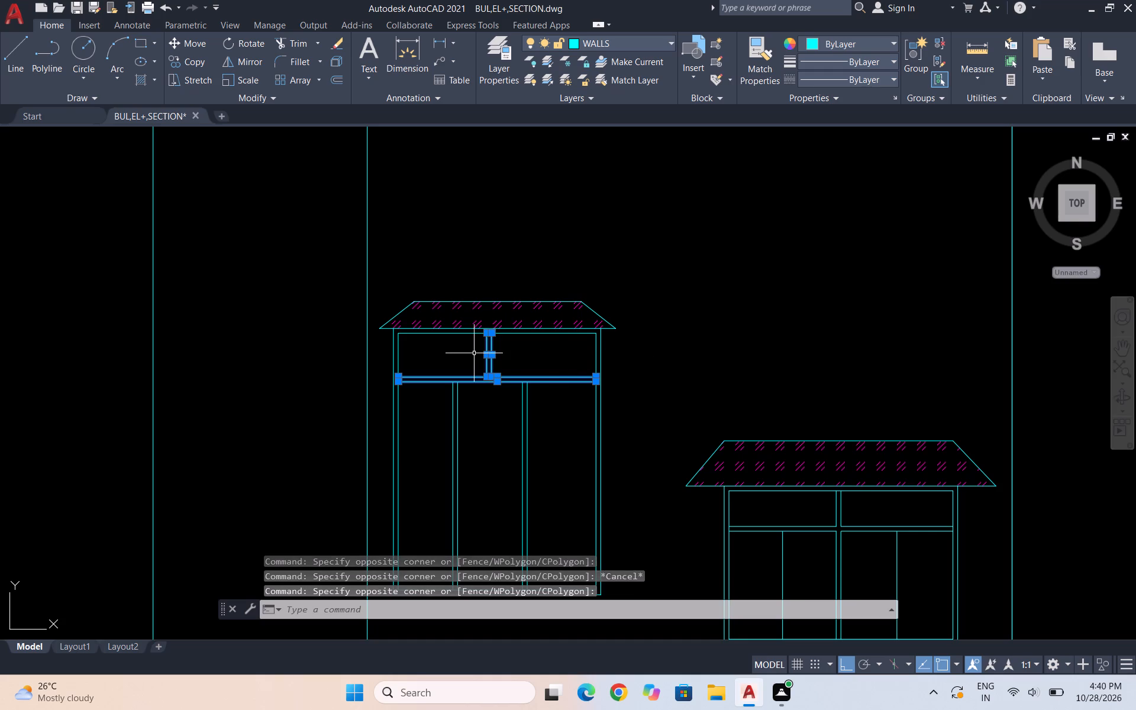
scroll(563, 320, up, 4)
scroll(728, 344, down, 2)
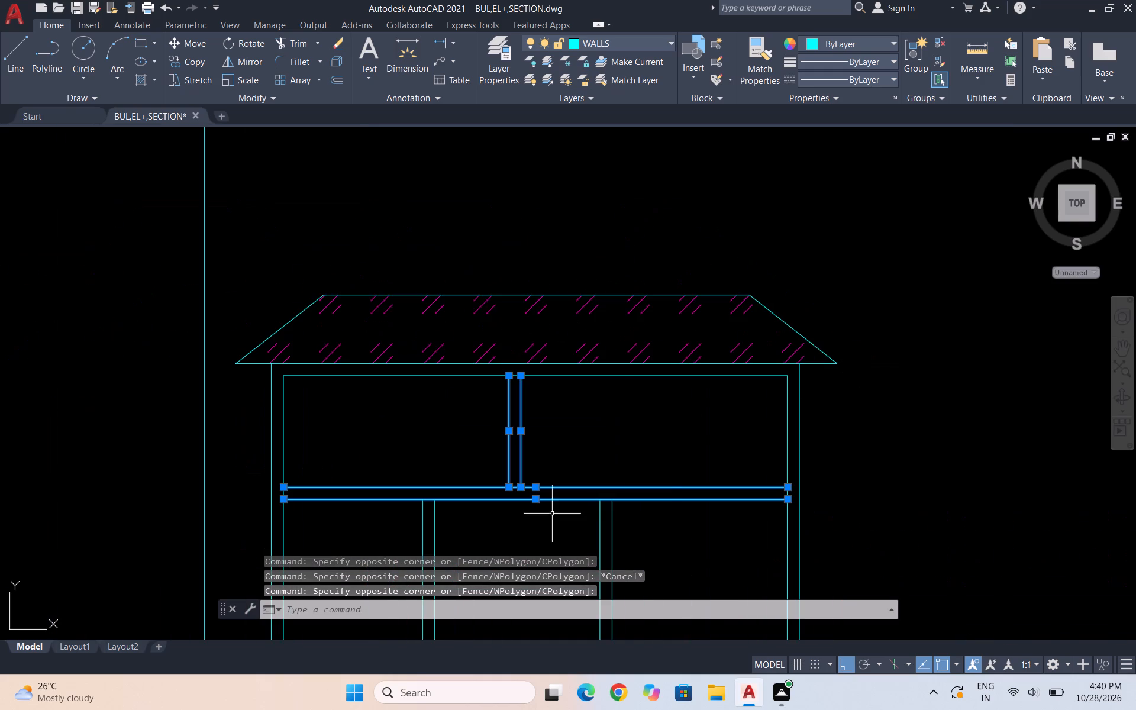
scroll(708, 414, down, 2)
key(m)
key(Return)
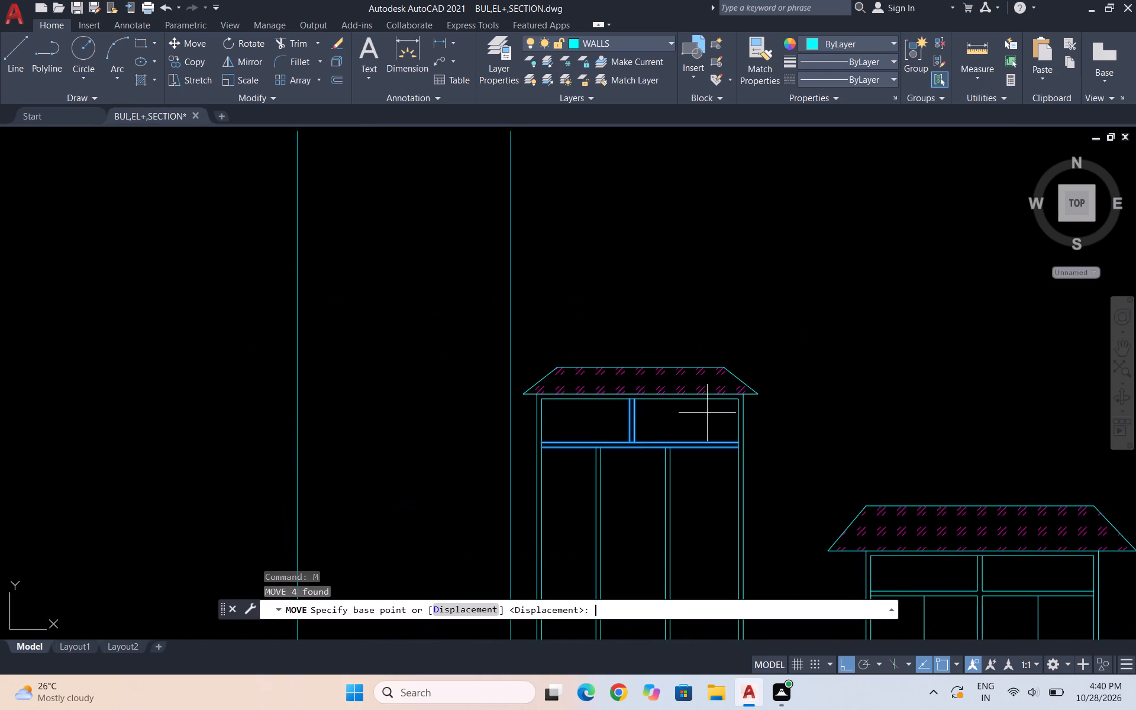
scroll(707, 413, down, 2)
scroll(725, 462, up, 1)
scroll(646, 421, up, 2)
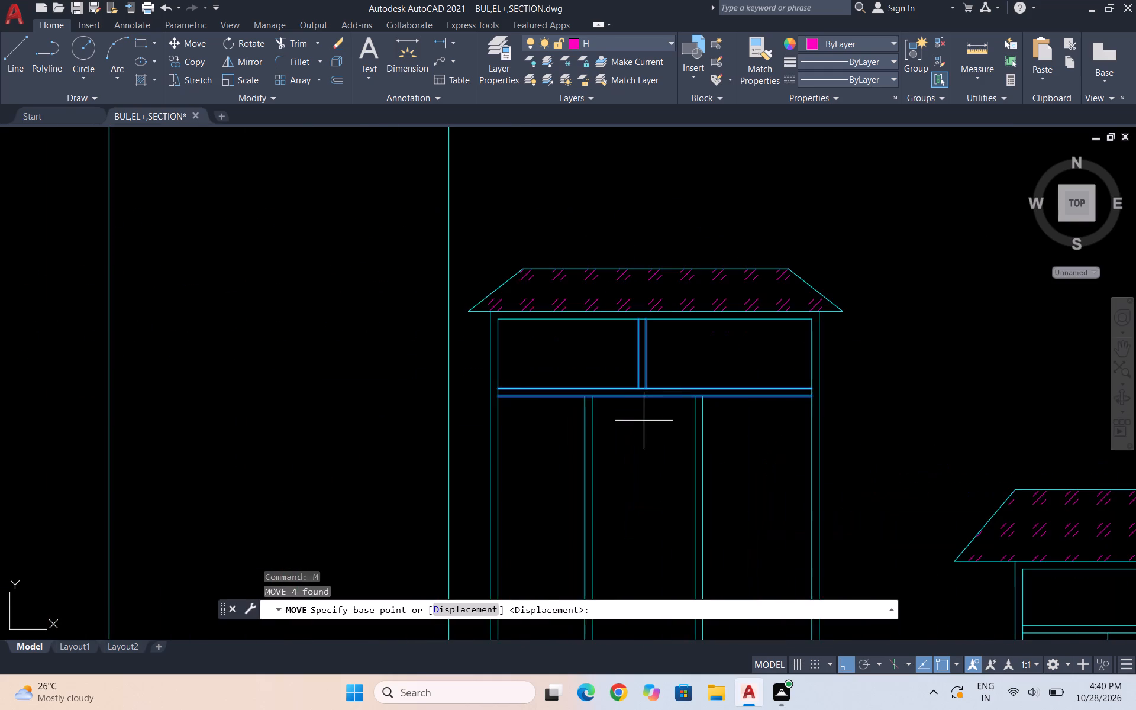
scroll(632, 417, up, 1)
click(415, 381)
scroll(415, 381, down, 3)
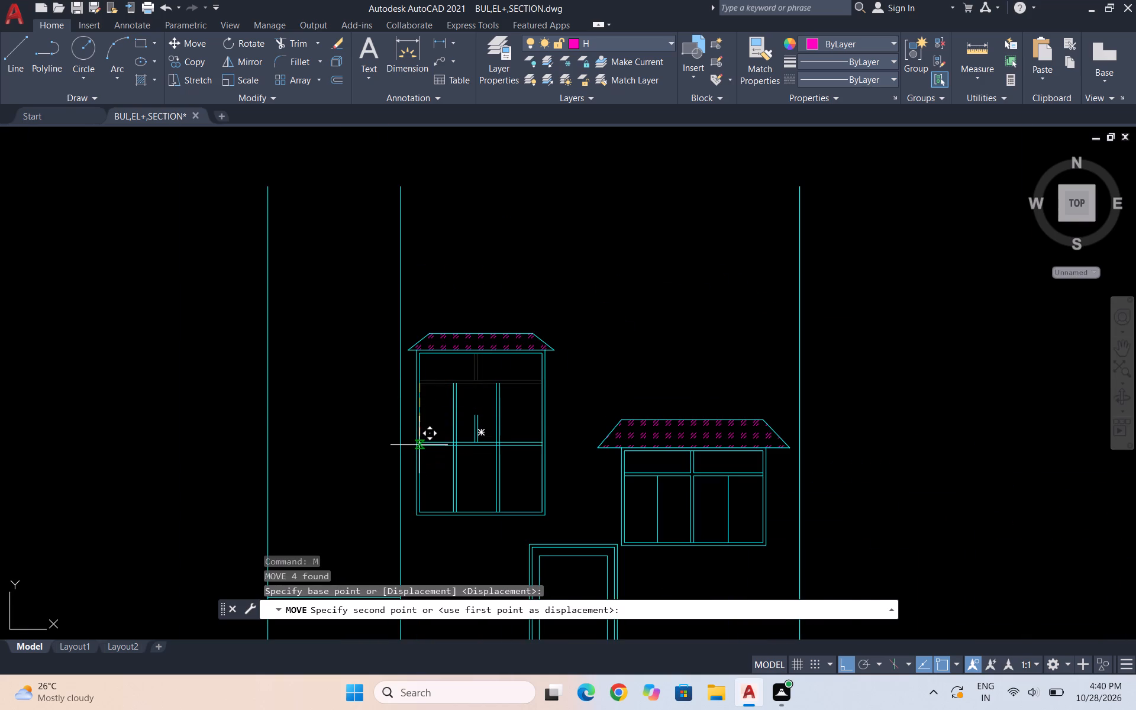
click(419, 433)
key(Escape)
key(Escape)
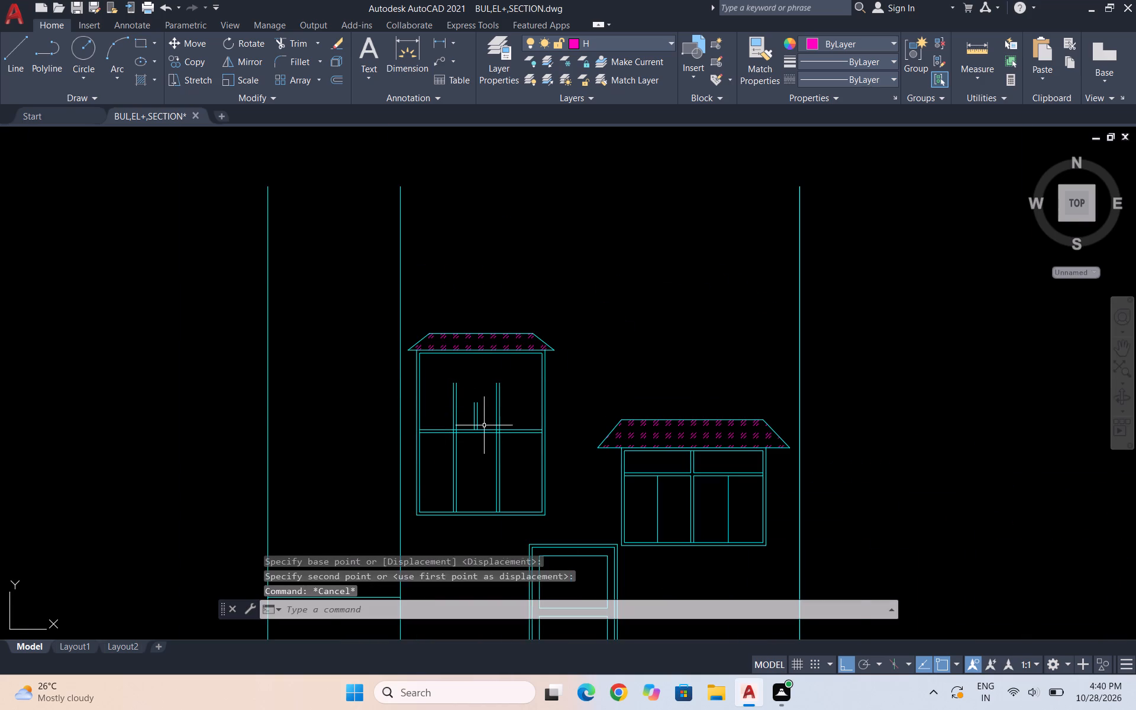
Trim away all mullion lines standing above the lowered transom in the three-panel window.
scroll(470, 413, up, 2)
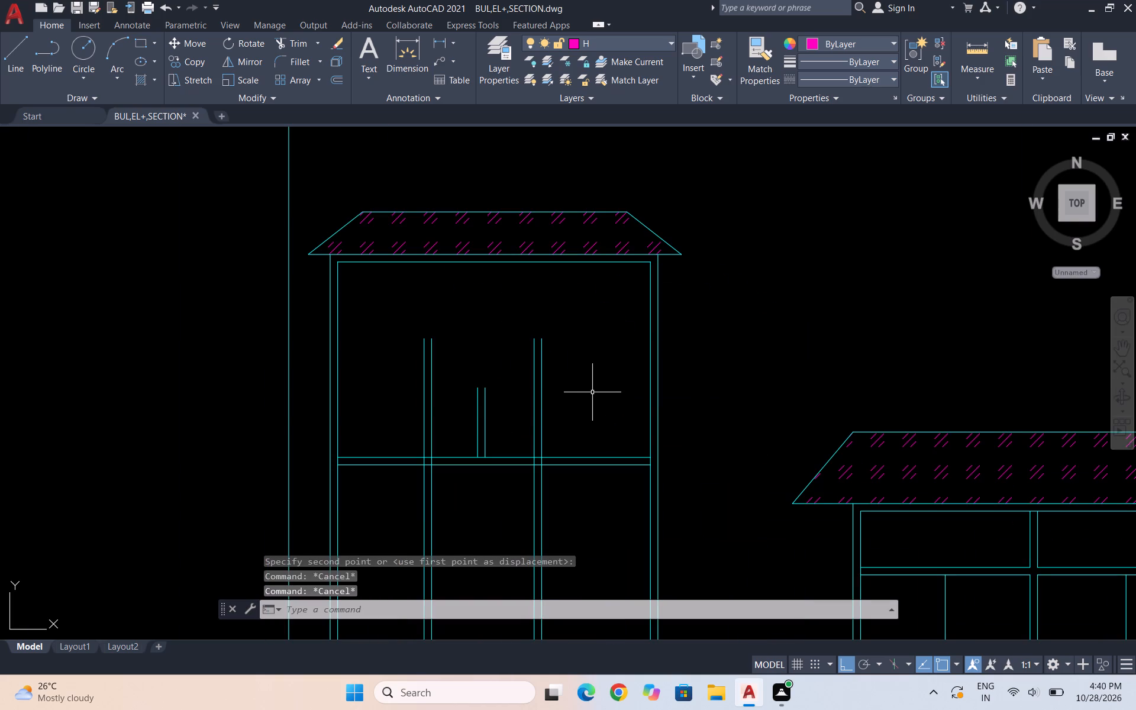
key(t)
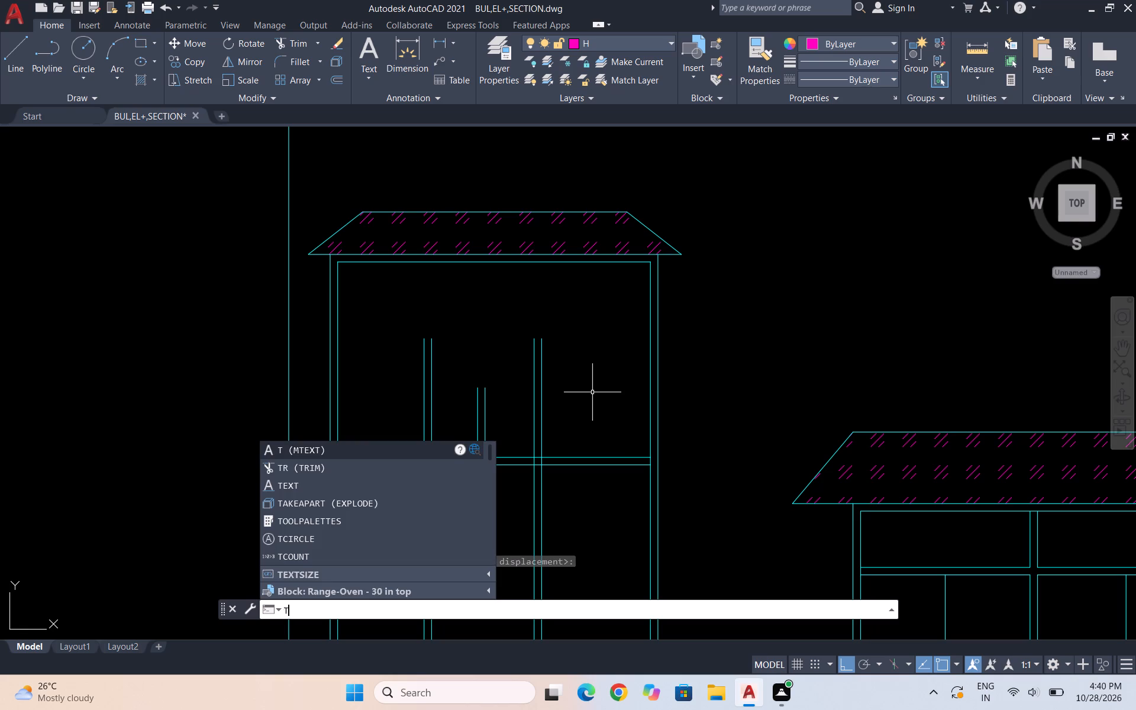
key(r)
key(Return)
drag(414, 415, 416, 413)
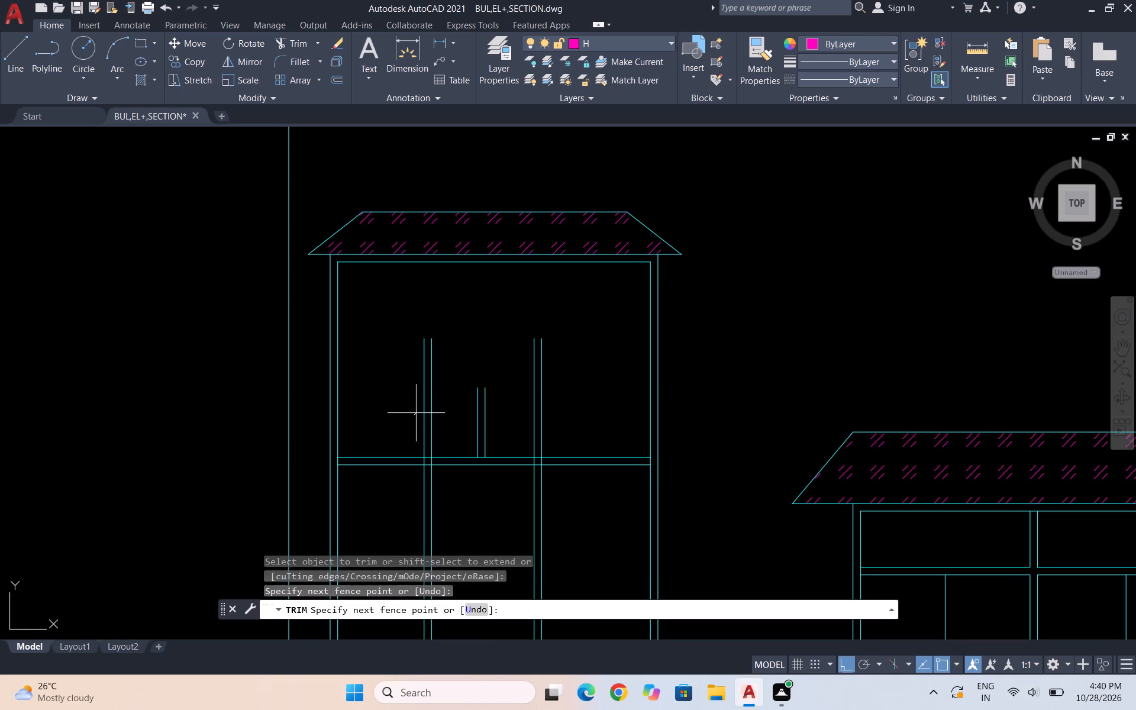
drag(416, 413, 557, 419)
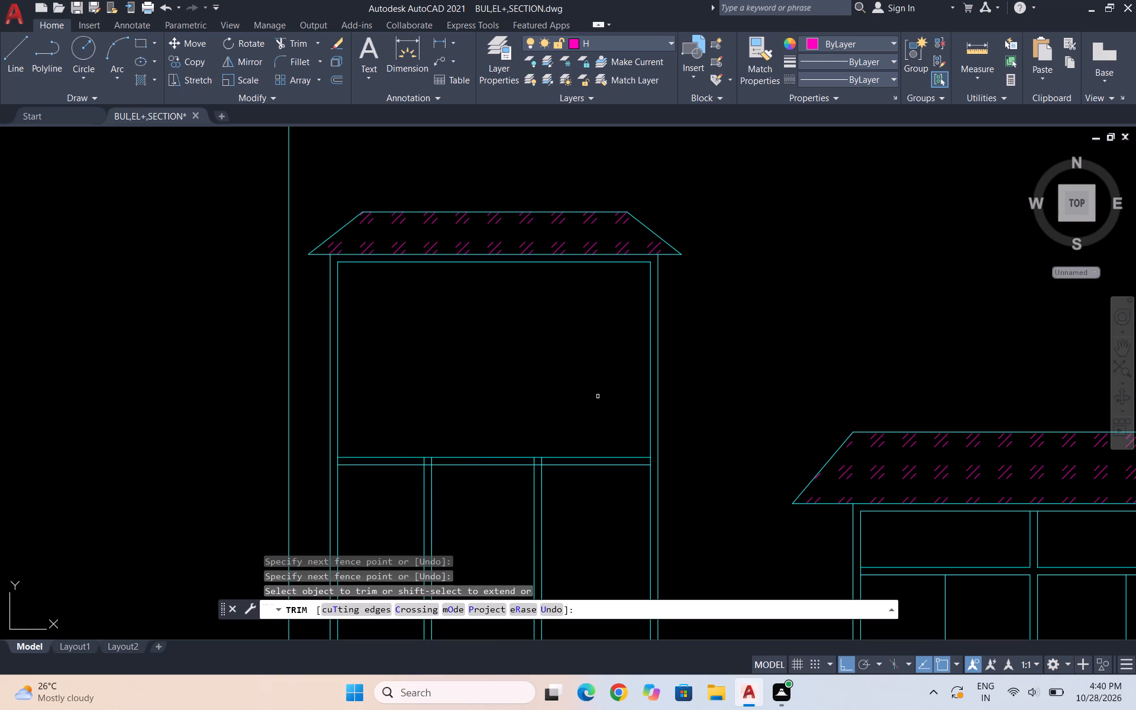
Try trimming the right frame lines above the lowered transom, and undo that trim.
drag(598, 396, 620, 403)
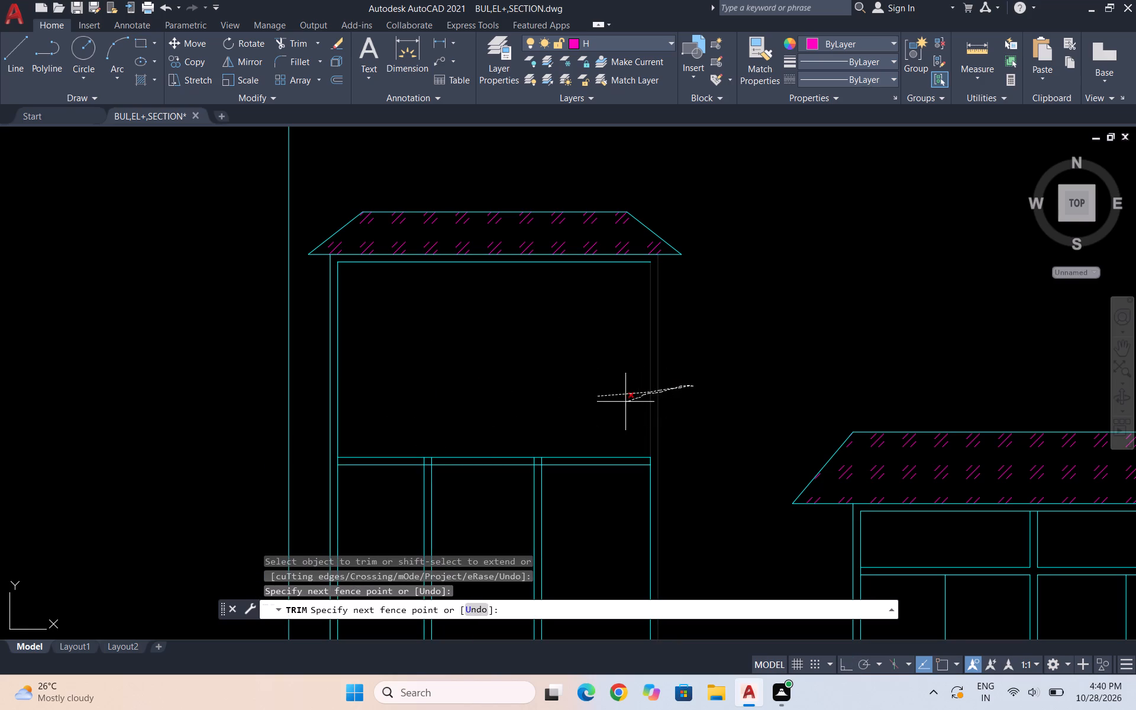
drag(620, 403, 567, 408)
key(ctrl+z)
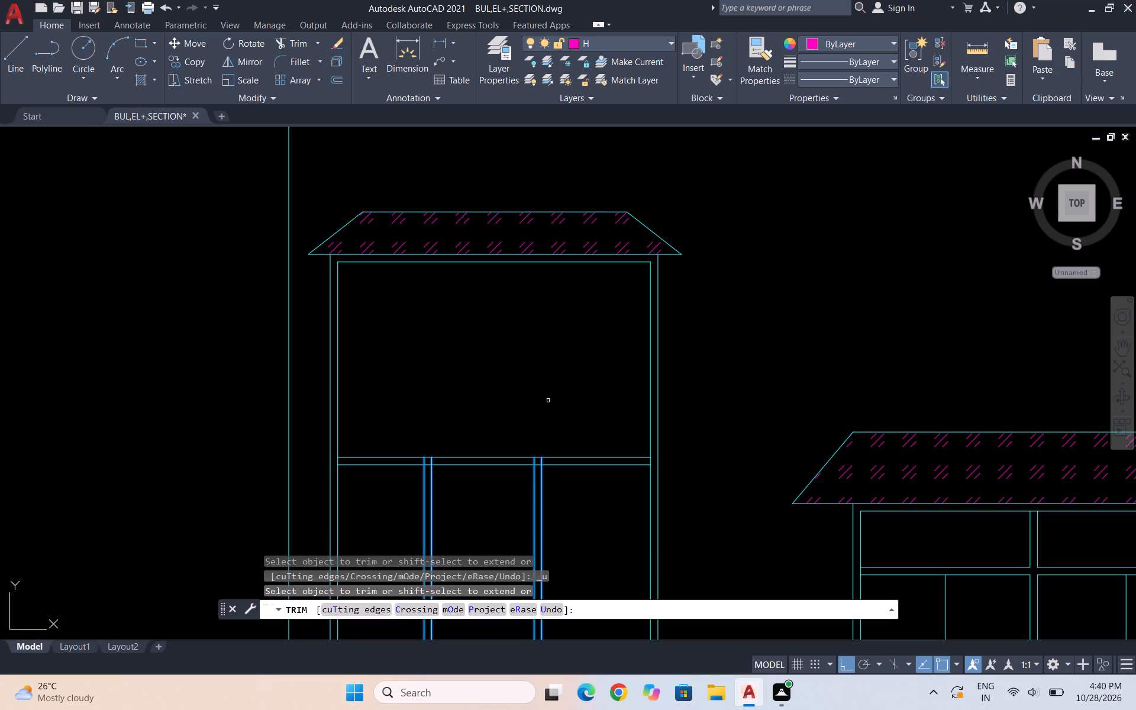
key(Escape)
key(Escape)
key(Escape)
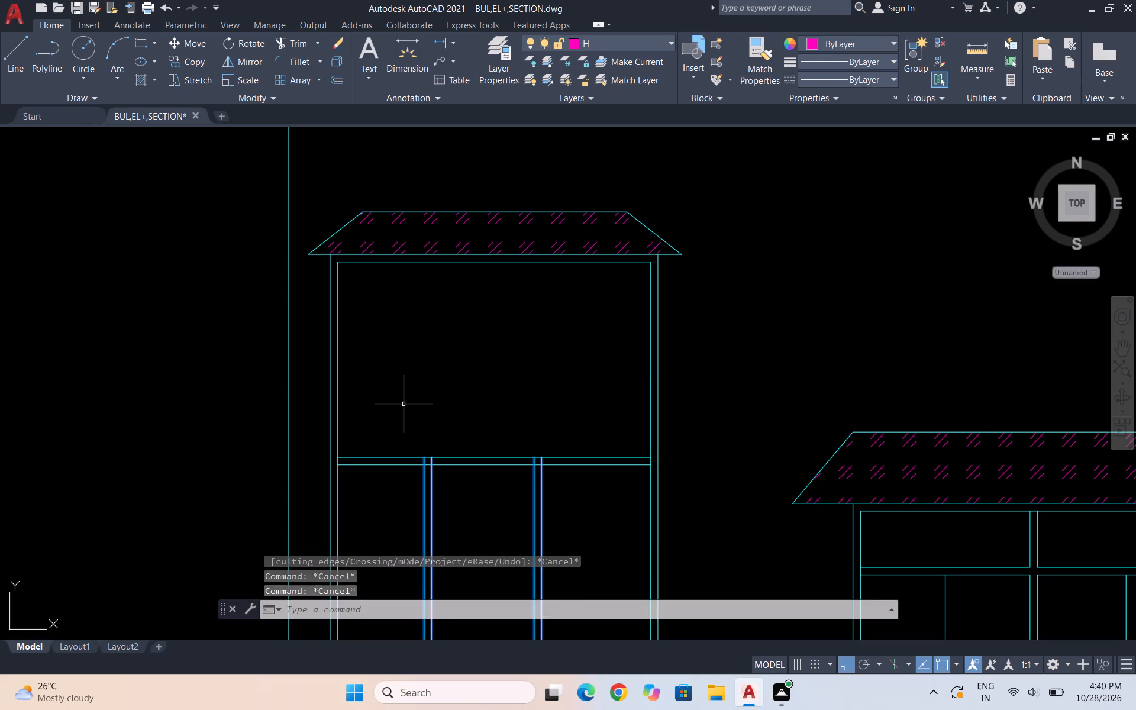
Extend both transom lines of the three-panel window to the outer frame lines on each side.
text(ex)
key(Return)
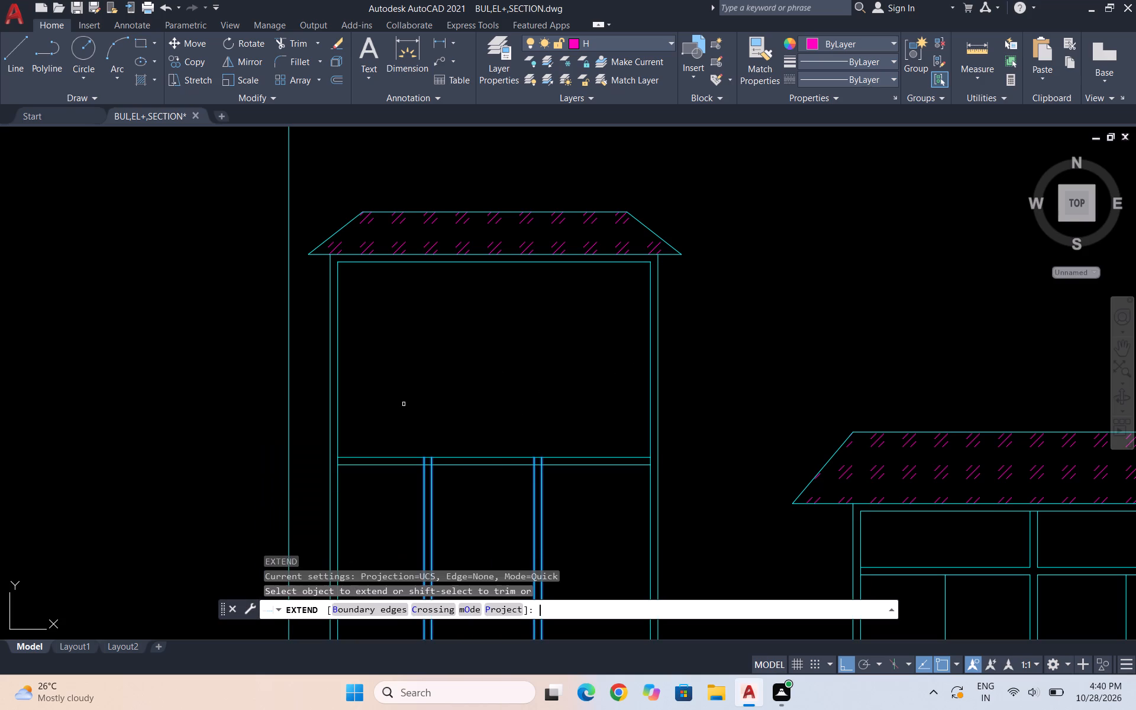
drag(386, 421, 372, 544)
drag(614, 445, 614, 477)
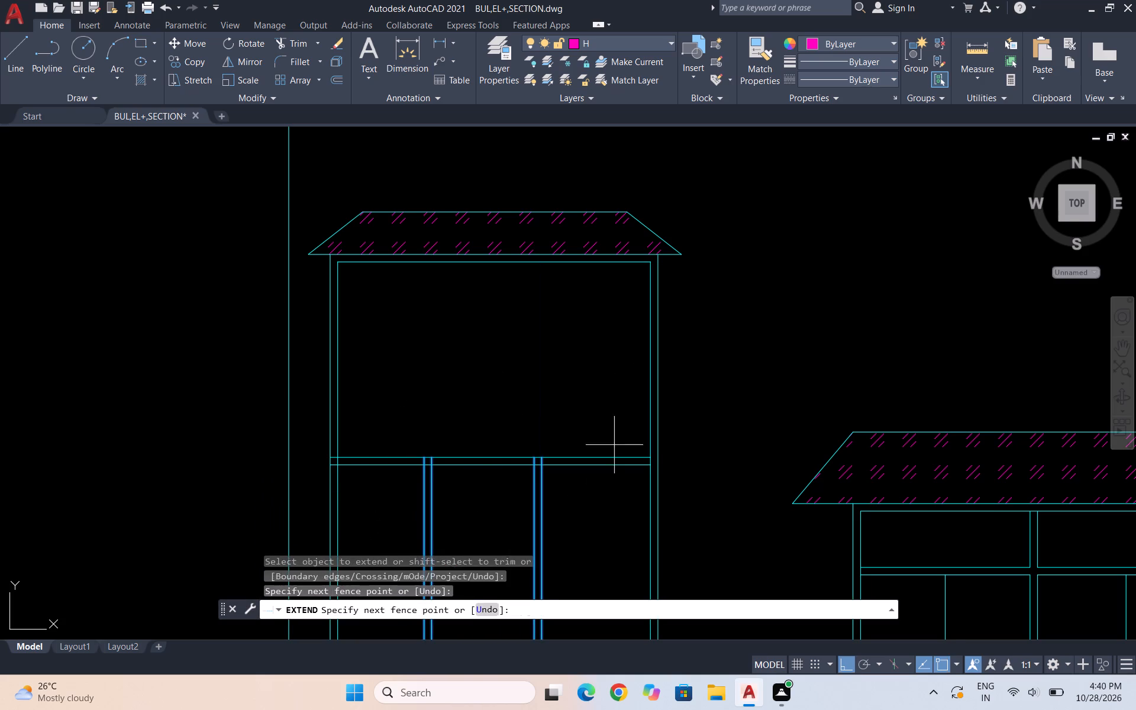
drag(614, 477, 618, 496)
Extend the two lower mullions' lines down to the bottom line of the three-panel window's outer frame.
scroll(614, 358, down, 3)
scroll(587, 428, up, 3)
drag(531, 384, 531, 475)
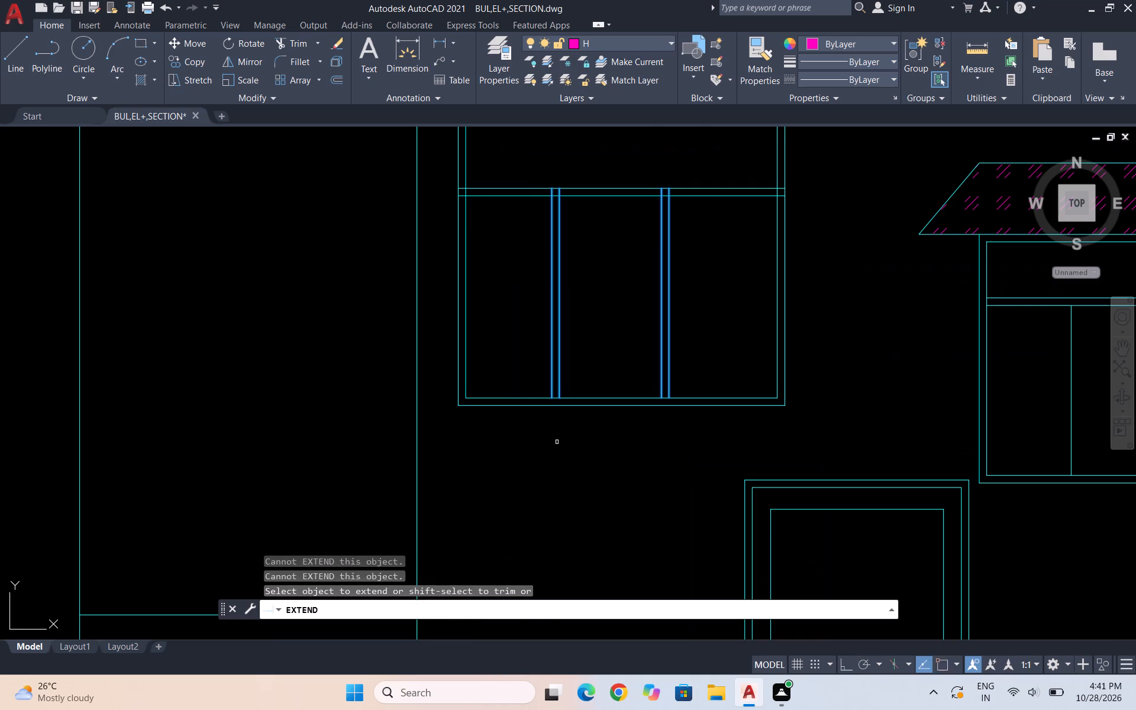
drag(623, 385, 616, 488)
drag(527, 371, 795, 359)
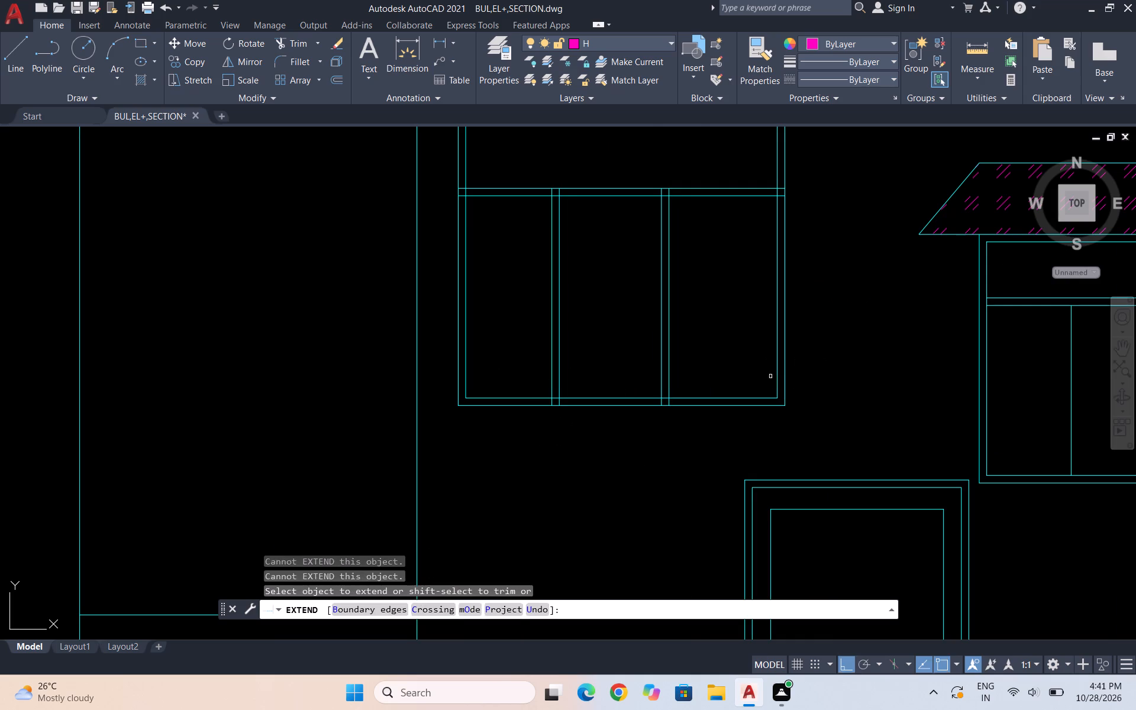
drag(766, 366, 756, 450)
key(Escape)
scroll(551, 521, down, 1)
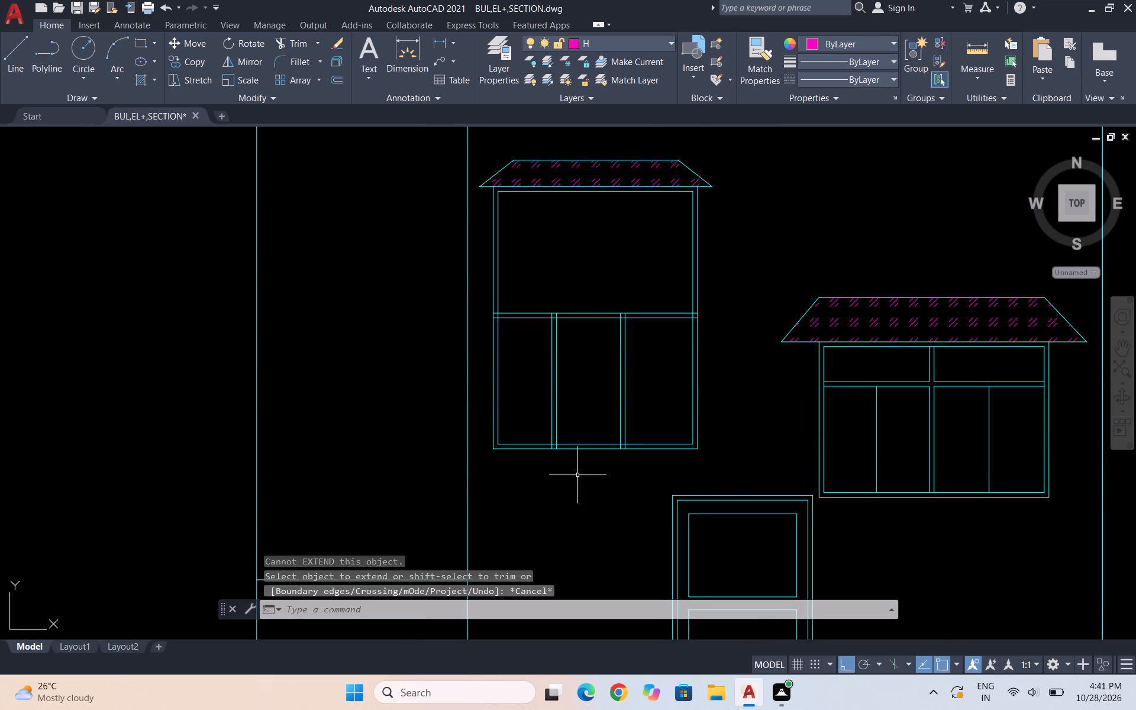
scroll(619, 153, up, 2)
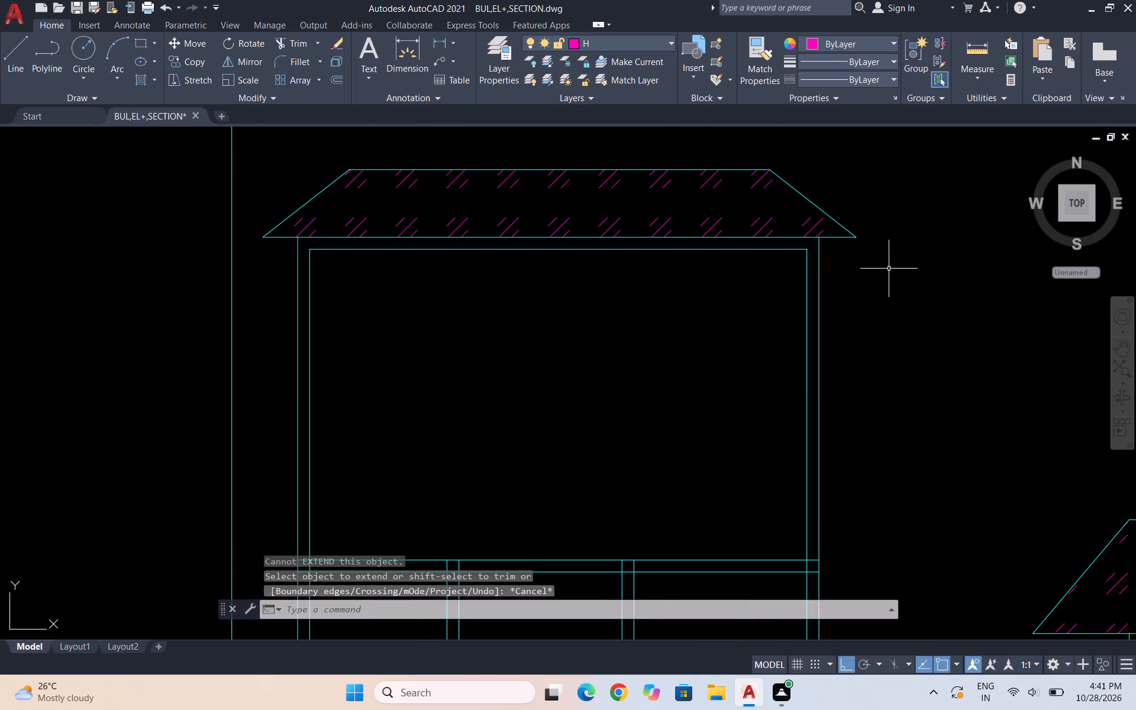
Trim away the frame lines between the canopy and the lowered transom, and the leftover head line beneath the canopy.
scroll(898, 378, down, 2)
text(tr)
key(Return)
drag(654, 423, 882, 414)
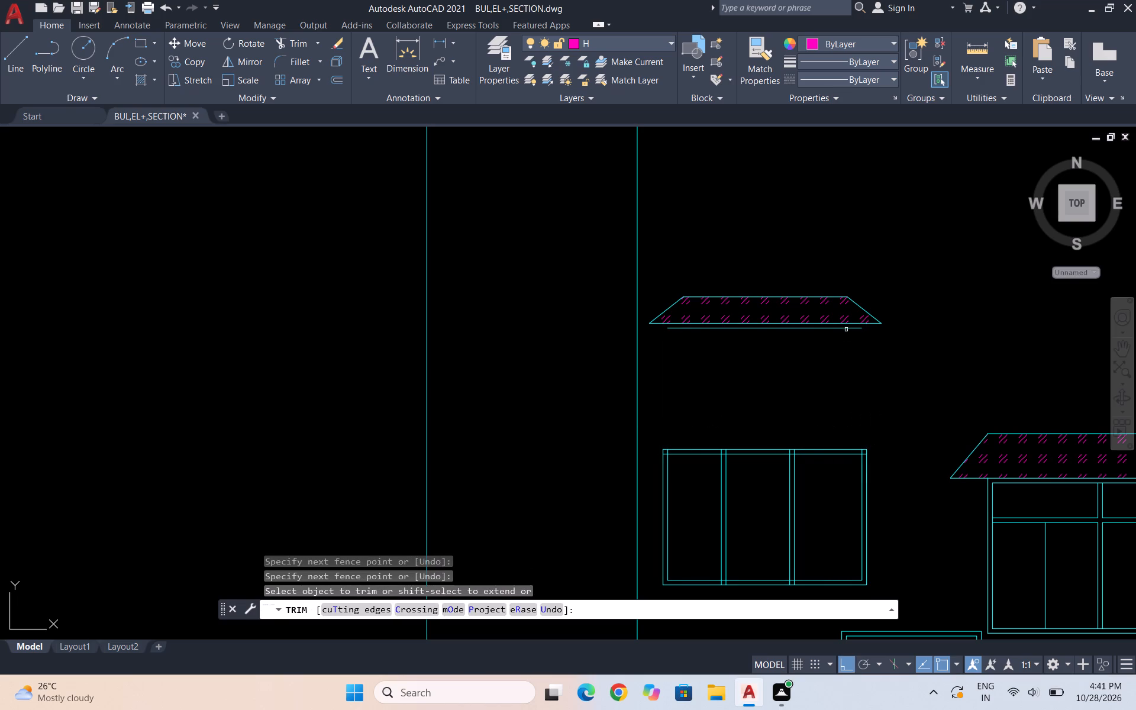
click(846, 329)
key(Escape)
key(Escape)
Move the hatched canopy straight down about 4'-3" so it sits just above the shortened three-panel window.
drag(940, 367, 934, 364)
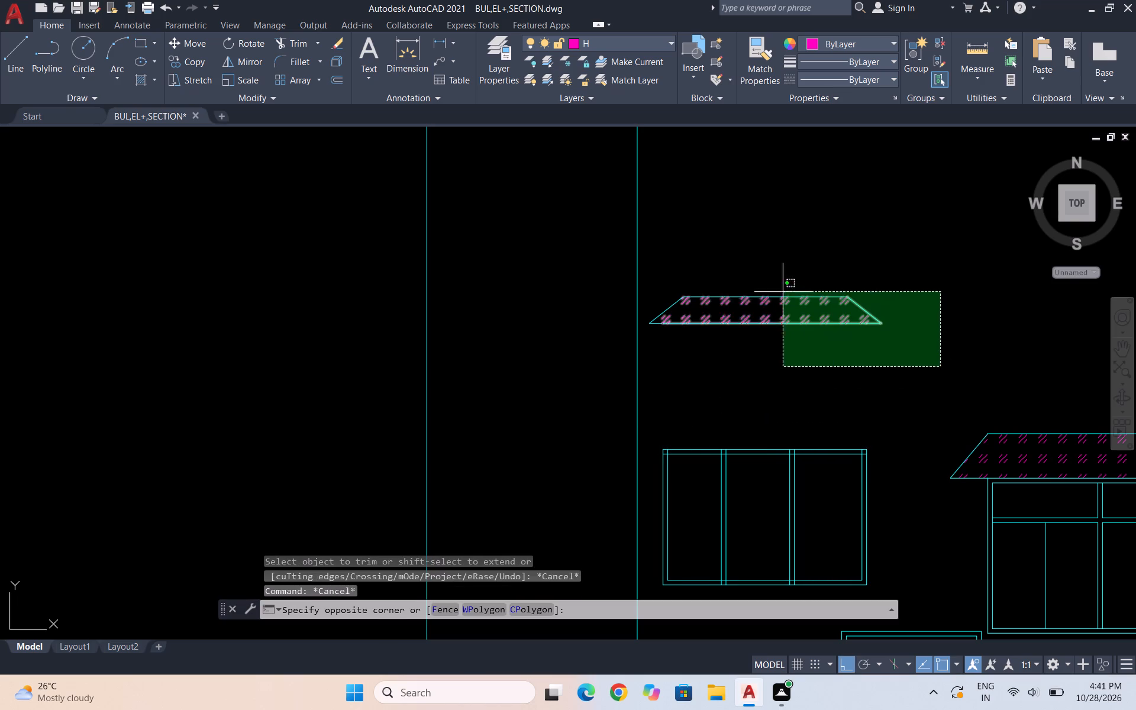
click(647, 256)
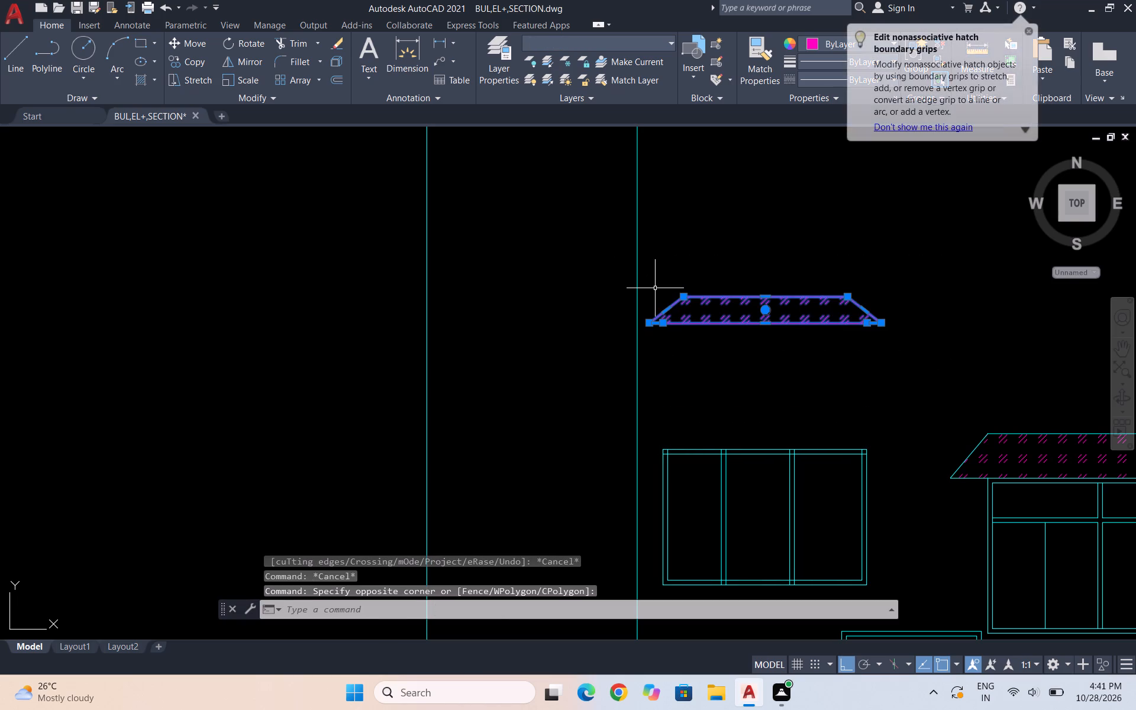
key(m)
key(Return)
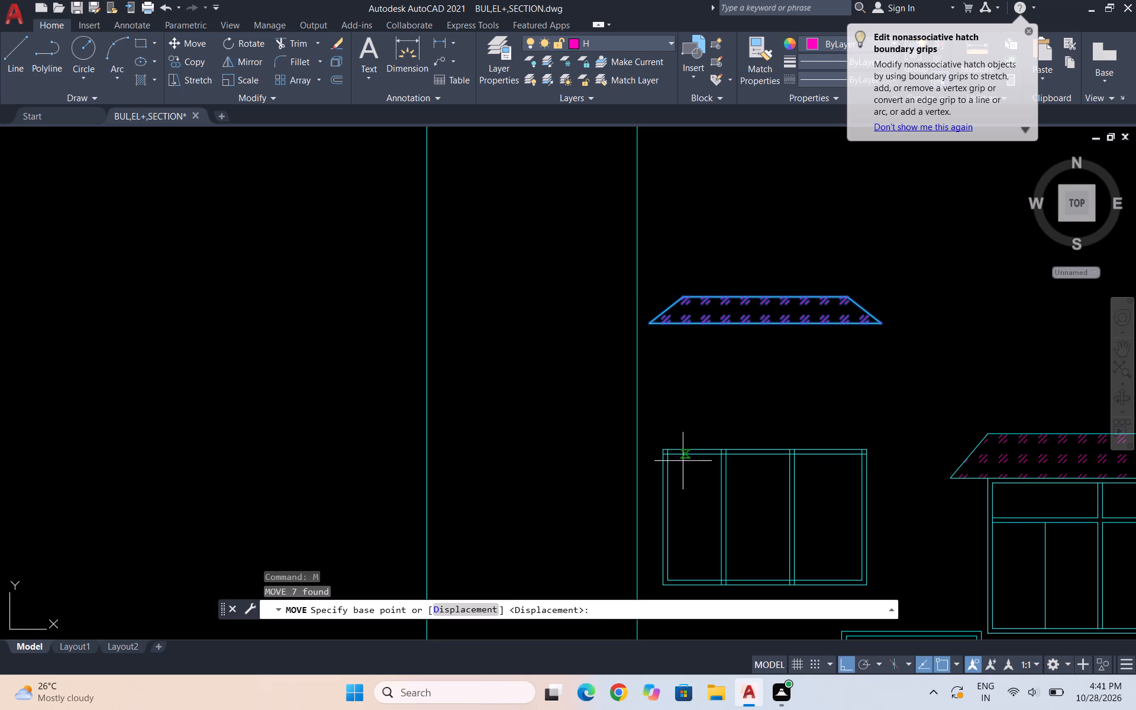
scroll(672, 458, up, 1)
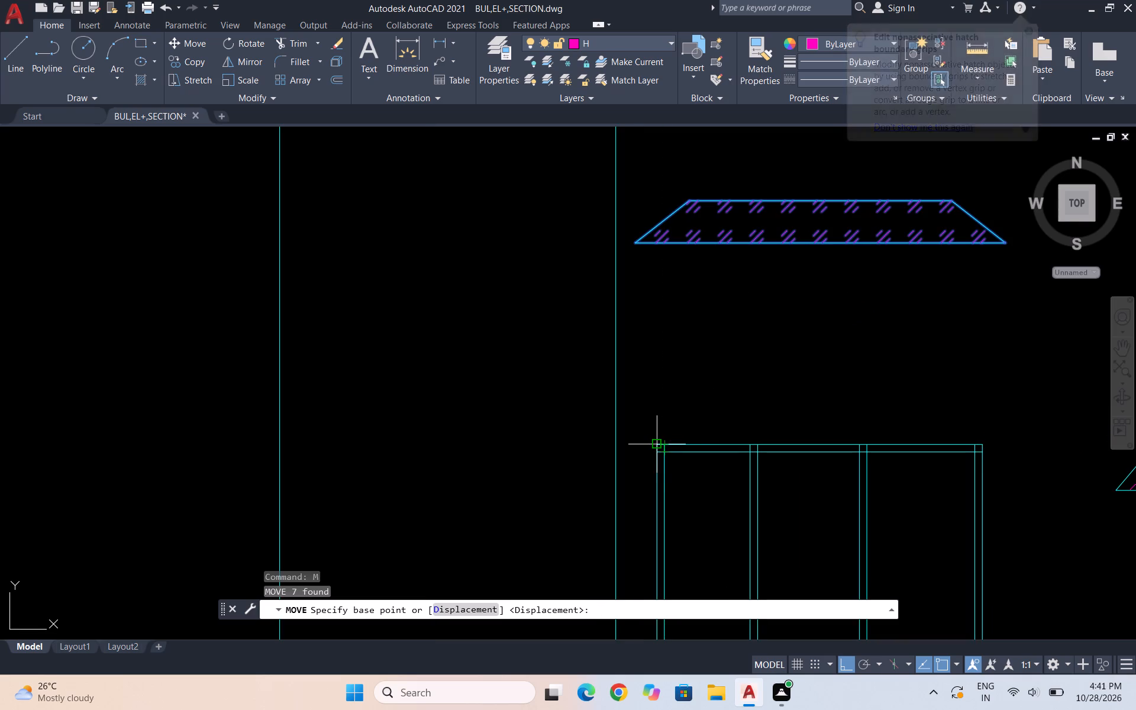
click(664, 247)
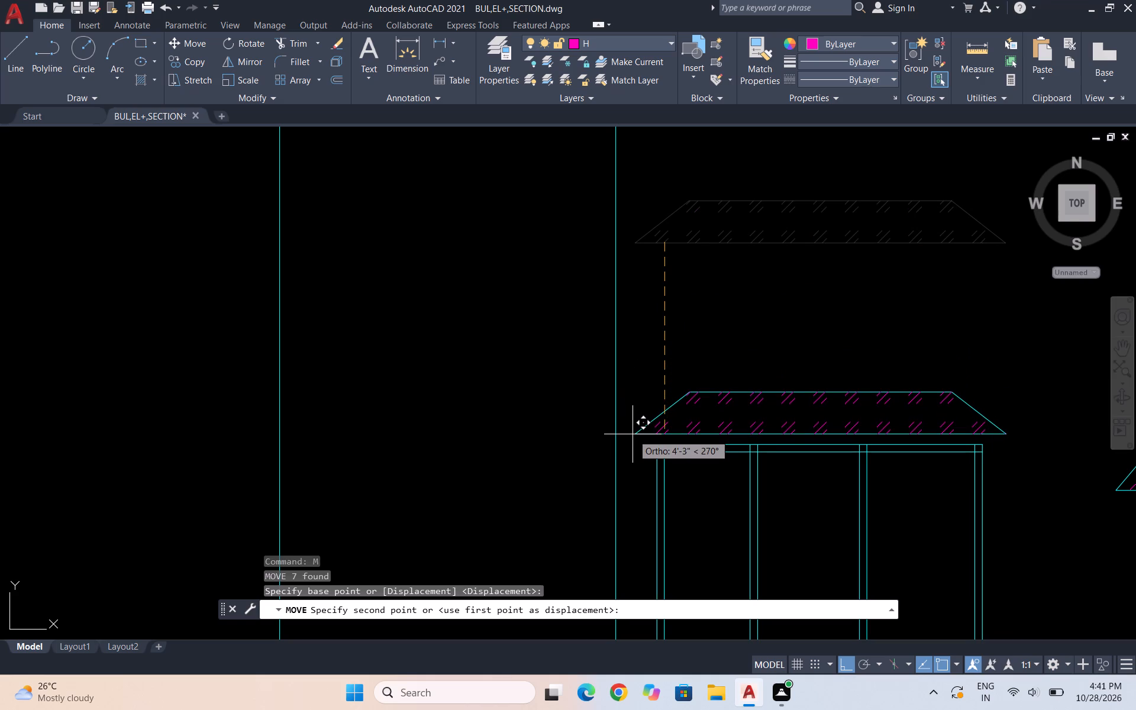
click(632, 434)
Draw a horizontal transom line across the upper part of the three-panel window, between its inner side frame lines.
scroll(657, 351, down, 3)
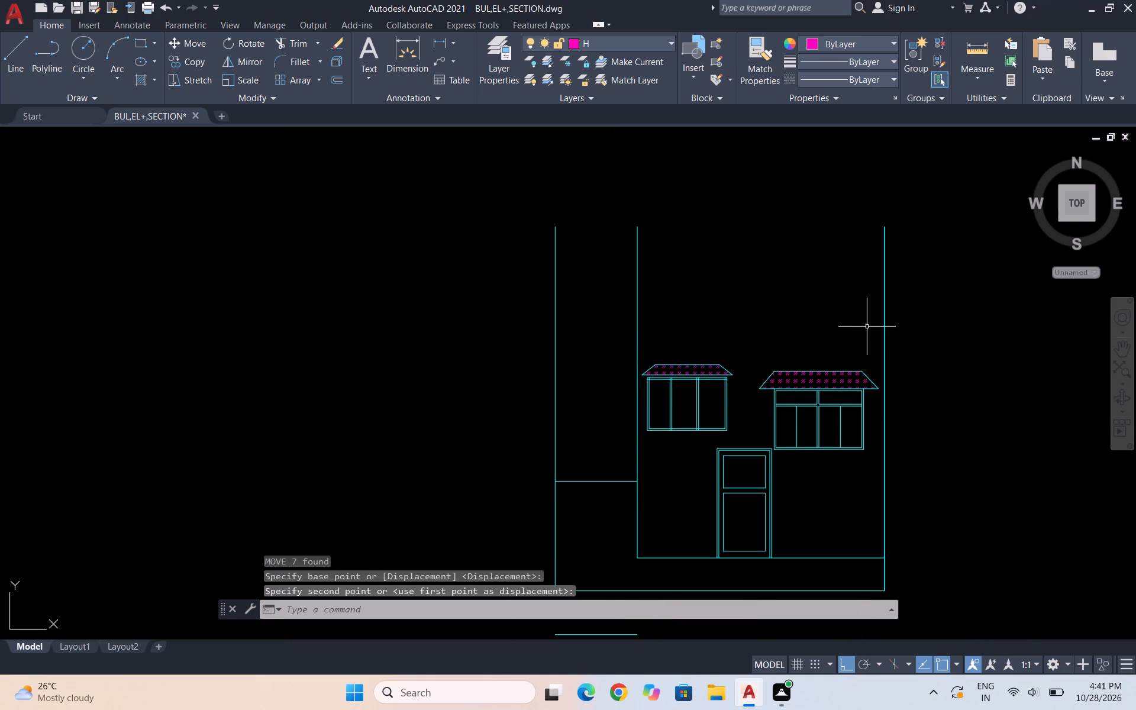
scroll(660, 378, up, 1)
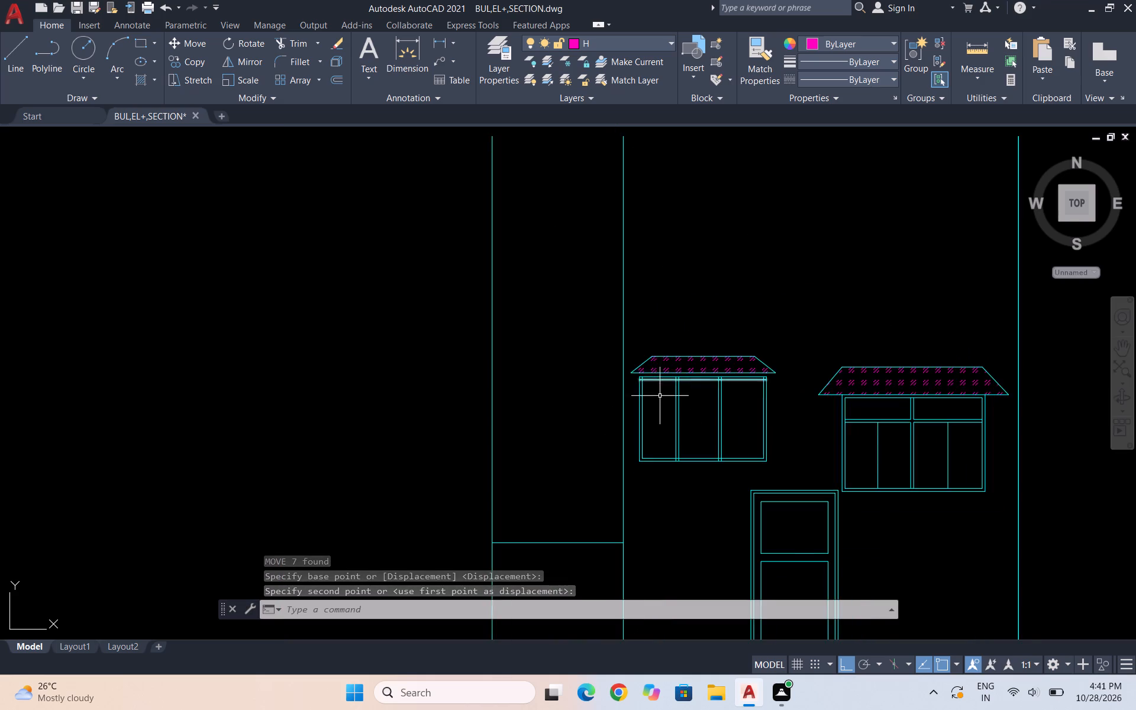
scroll(660, 396, up, 2)
key(l)
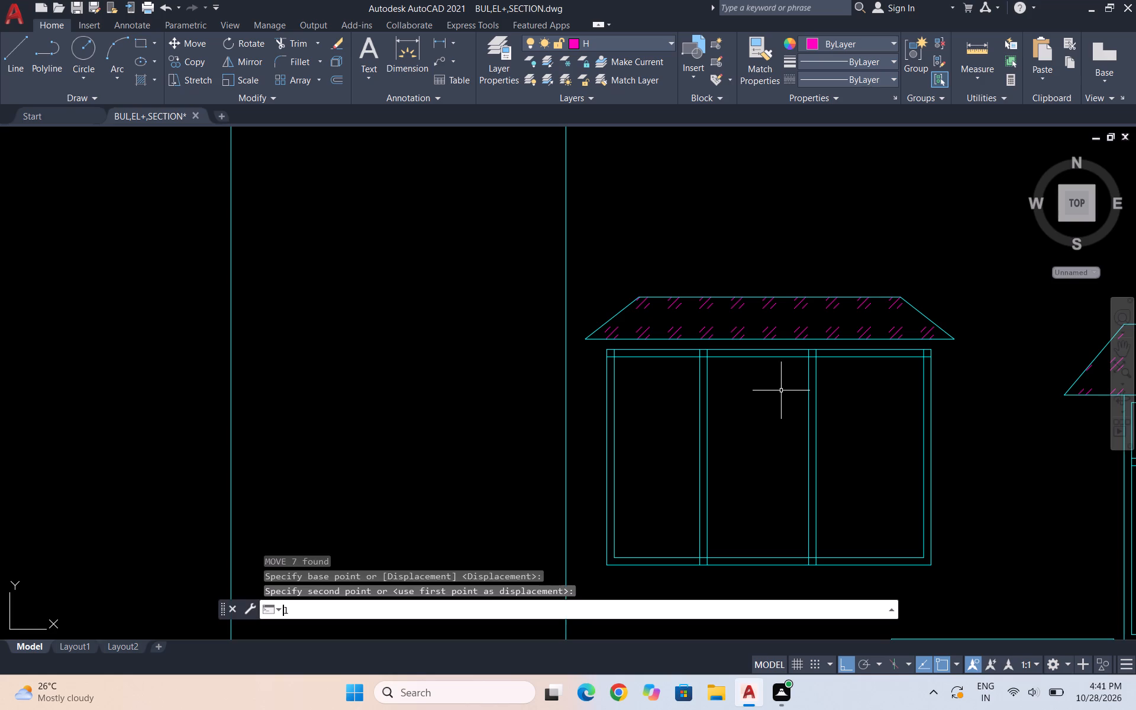
key(Return)
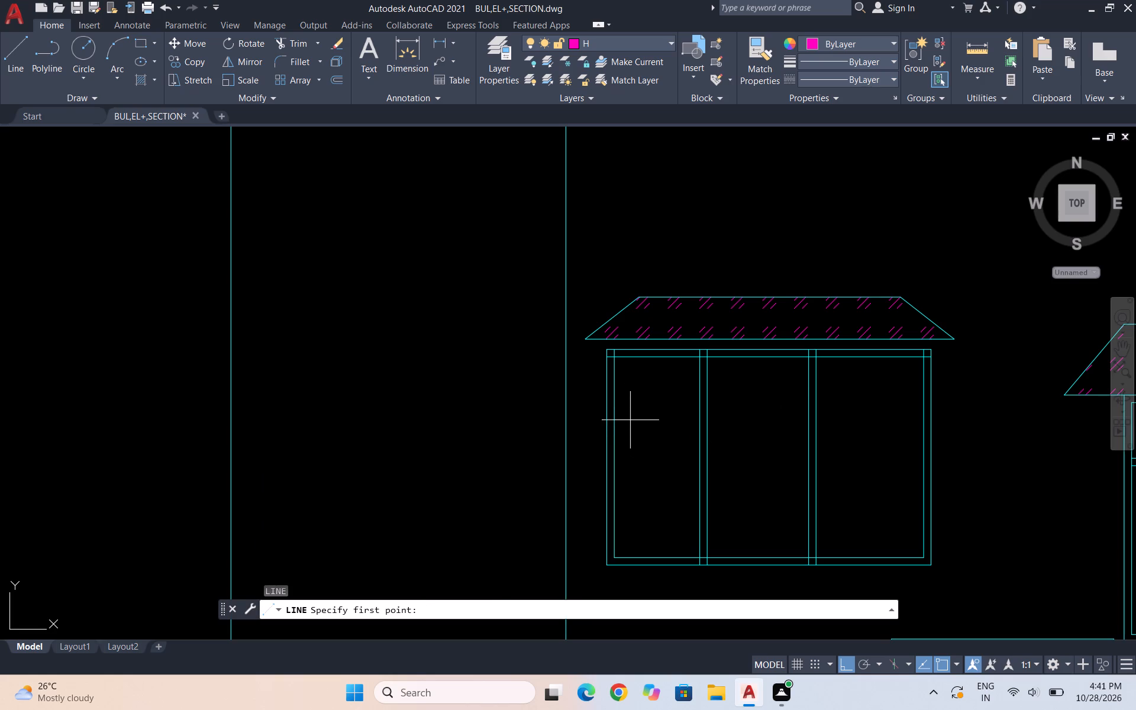
click(619, 413)
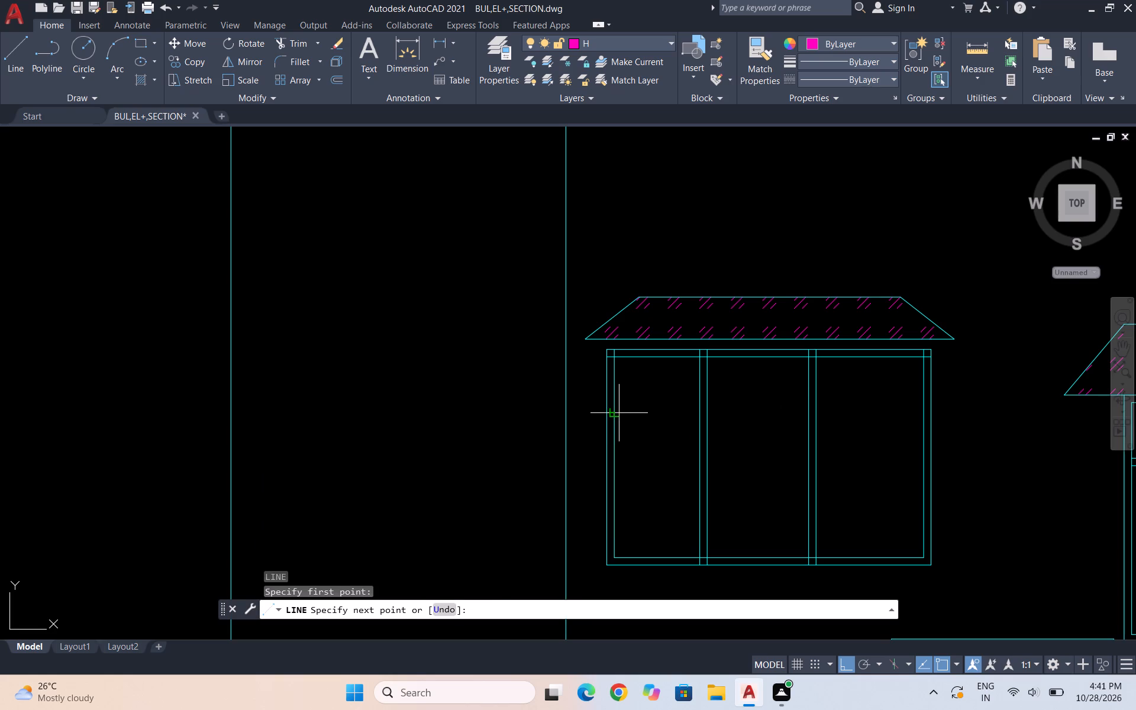
click(927, 417)
key(Escape)
Put the new horizontal transom line on the WALLS layer.
drag(902, 440, 904, 430)
click(867, 405)
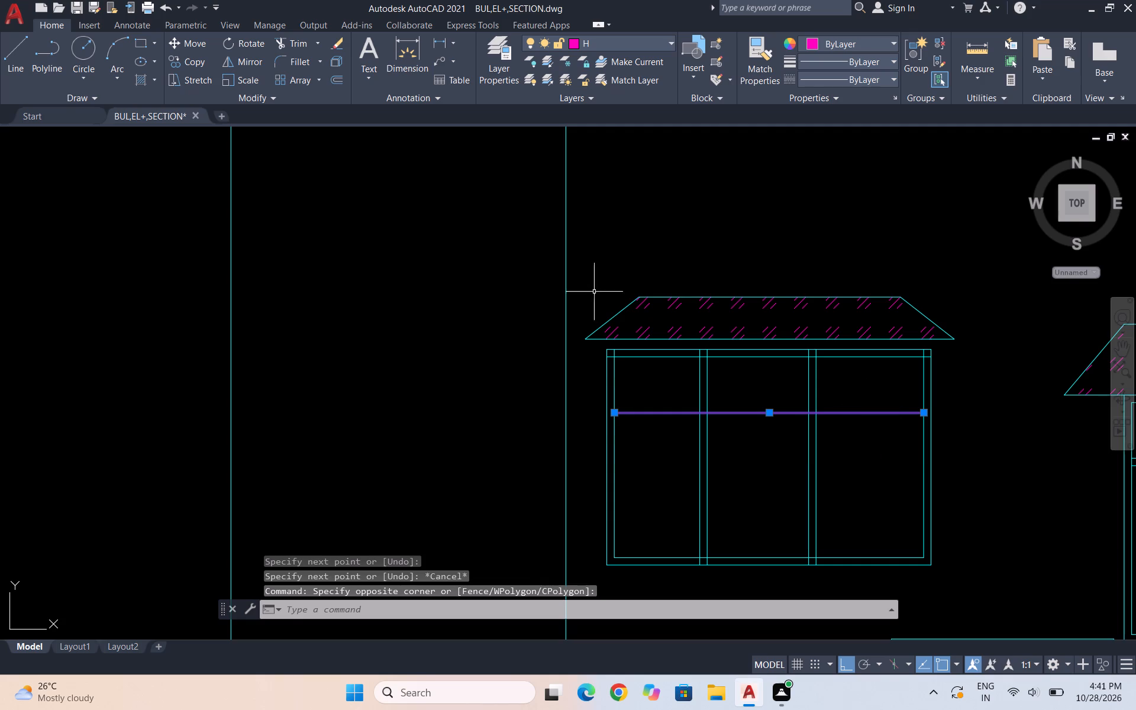
click(632, 49)
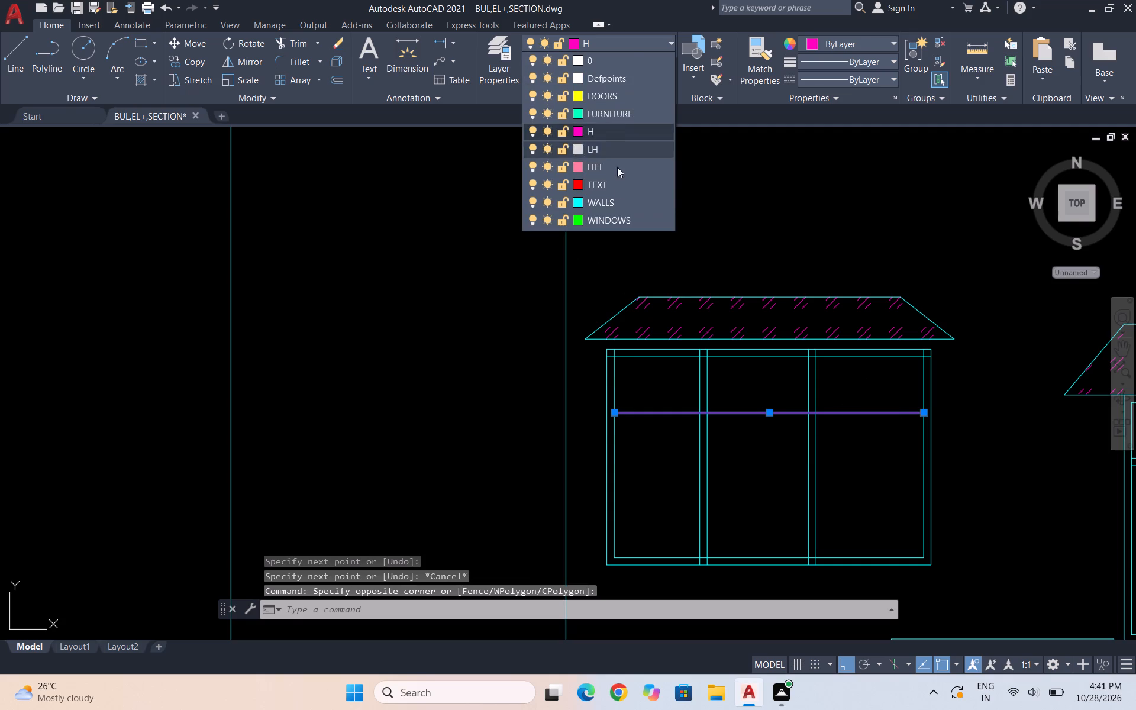
click(618, 207)
key(Escape)
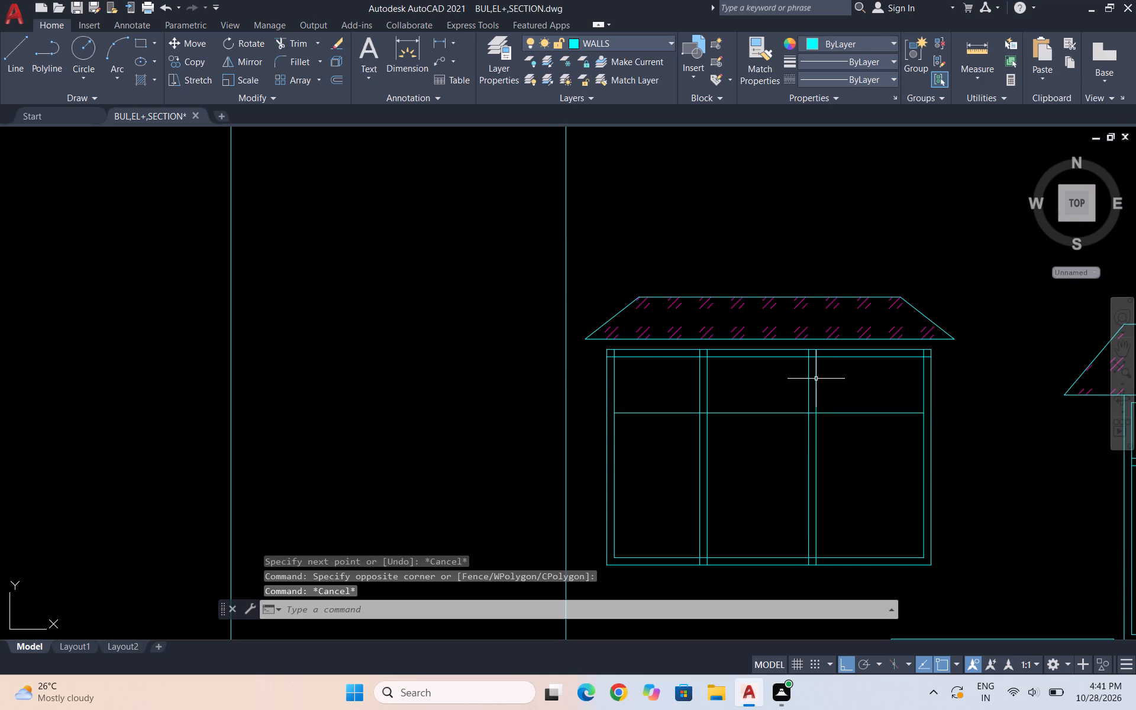
Erase the inner horizontal line just below the top frame line of the three-panel window.
scroll(790, 363, up, 2)
click(790, 363)
click(759, 340)
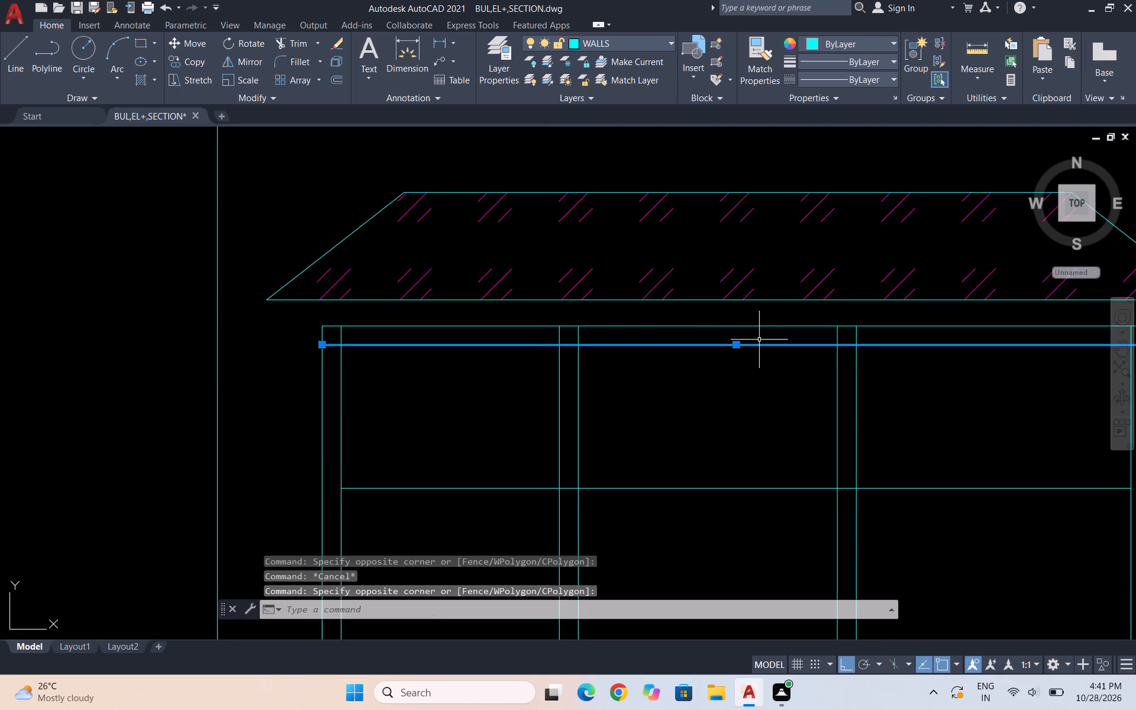
key(Delete)
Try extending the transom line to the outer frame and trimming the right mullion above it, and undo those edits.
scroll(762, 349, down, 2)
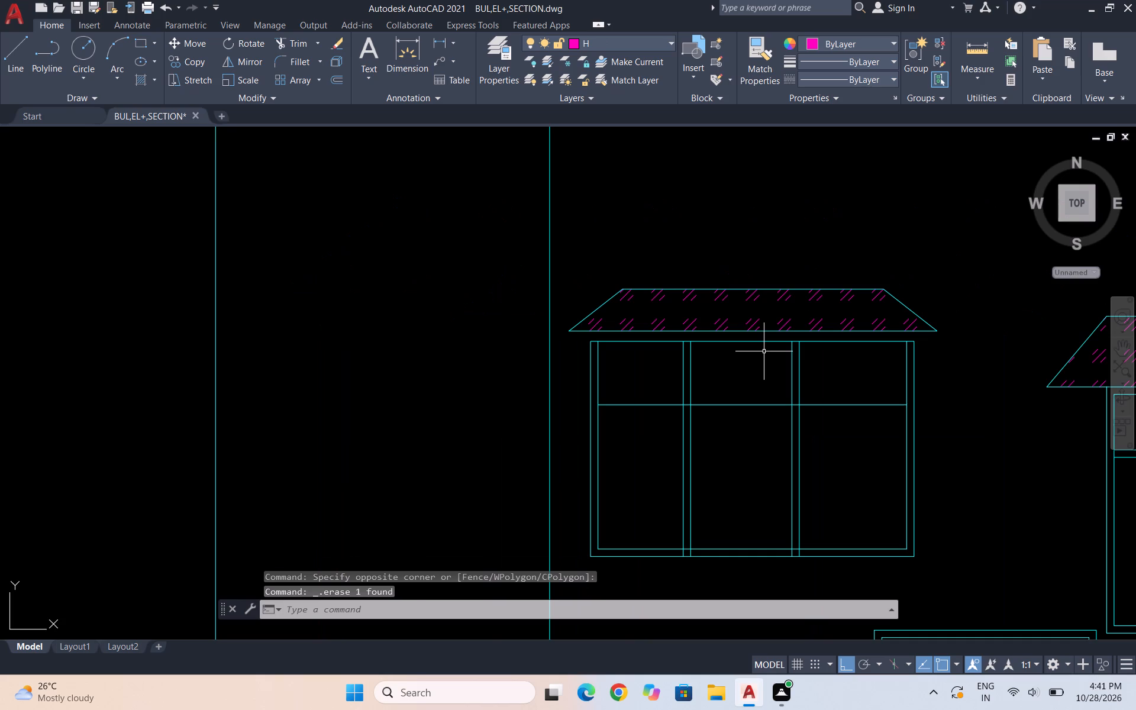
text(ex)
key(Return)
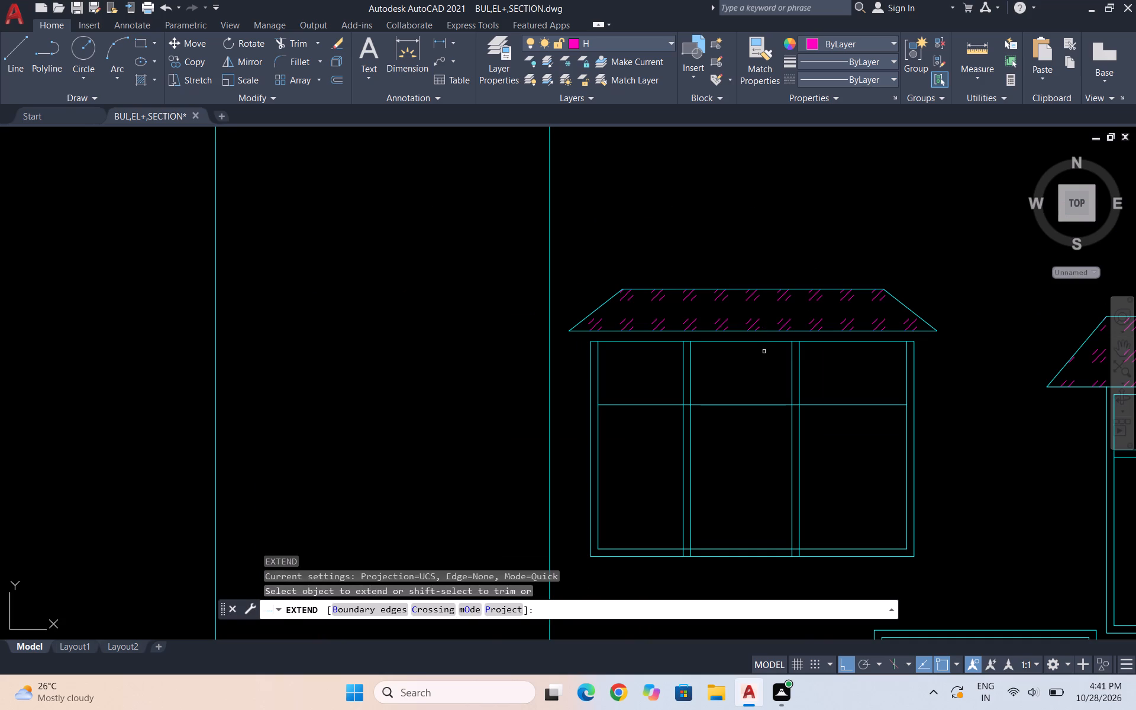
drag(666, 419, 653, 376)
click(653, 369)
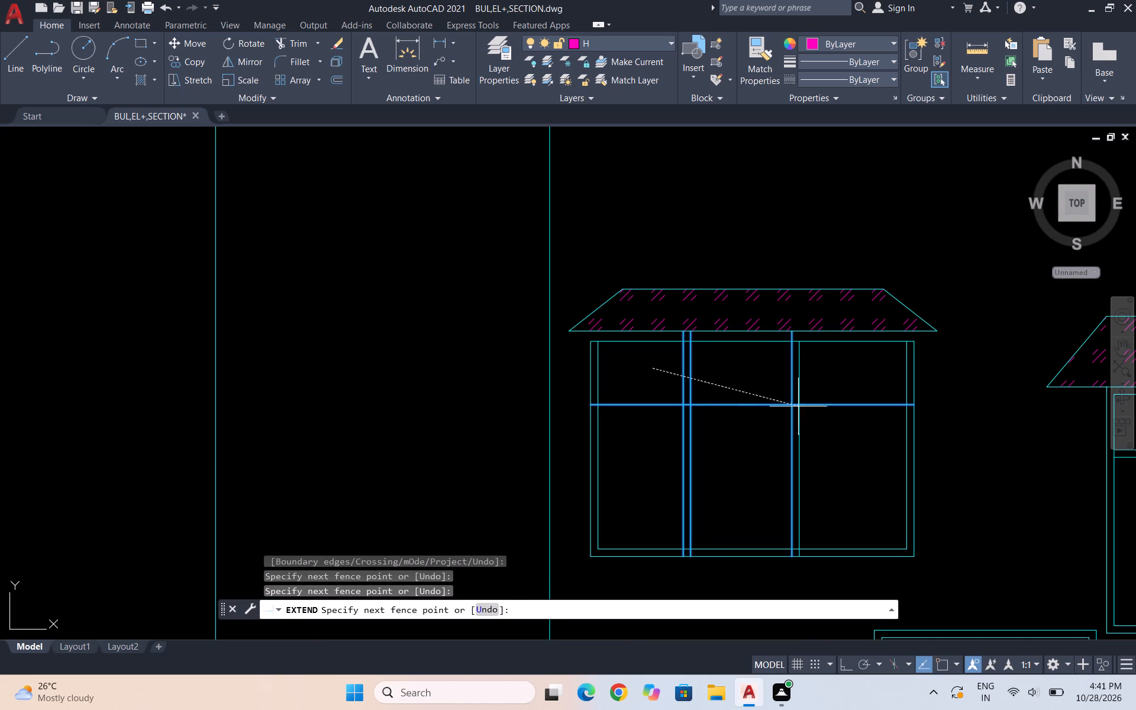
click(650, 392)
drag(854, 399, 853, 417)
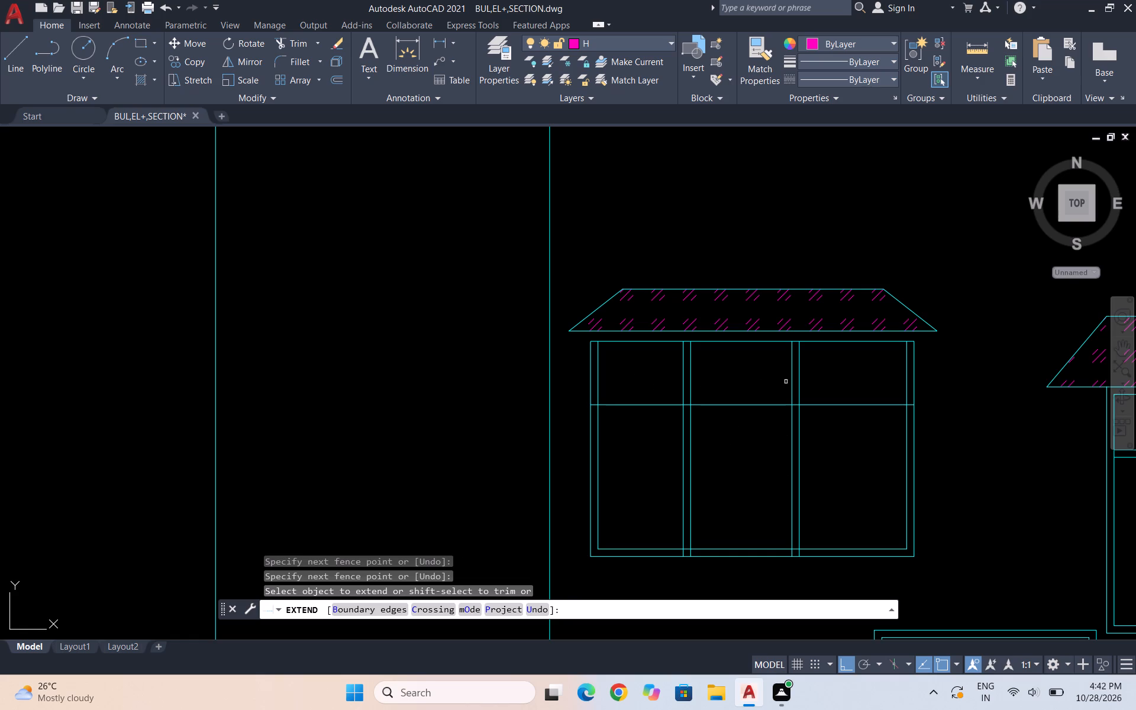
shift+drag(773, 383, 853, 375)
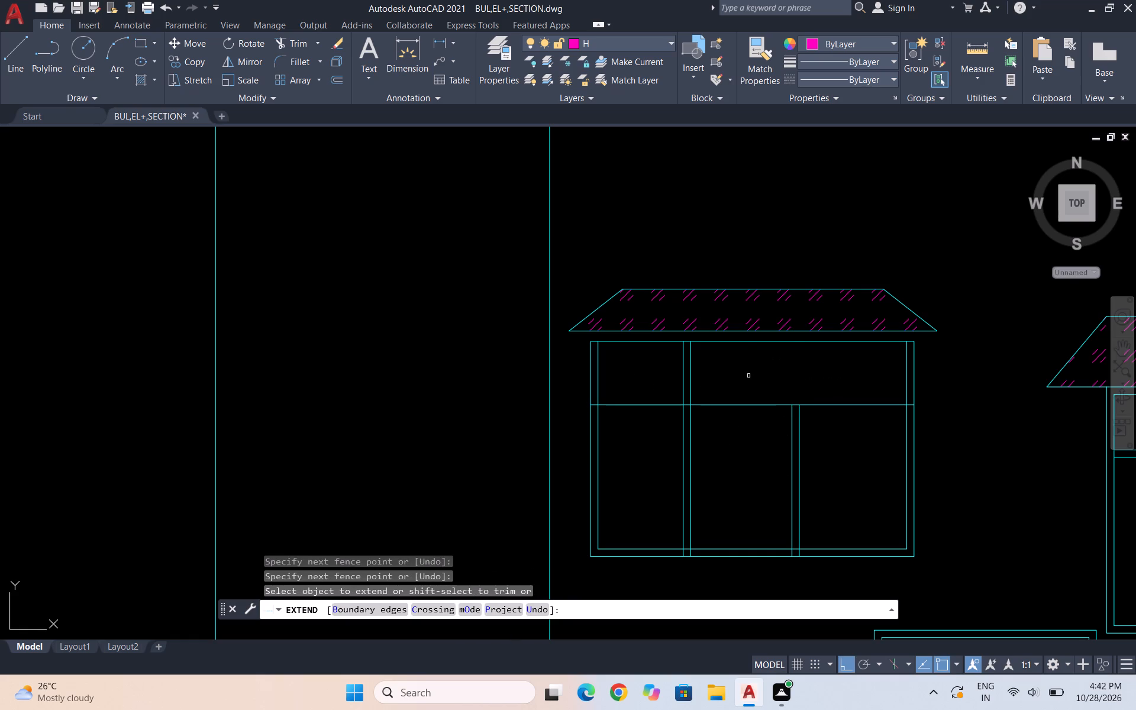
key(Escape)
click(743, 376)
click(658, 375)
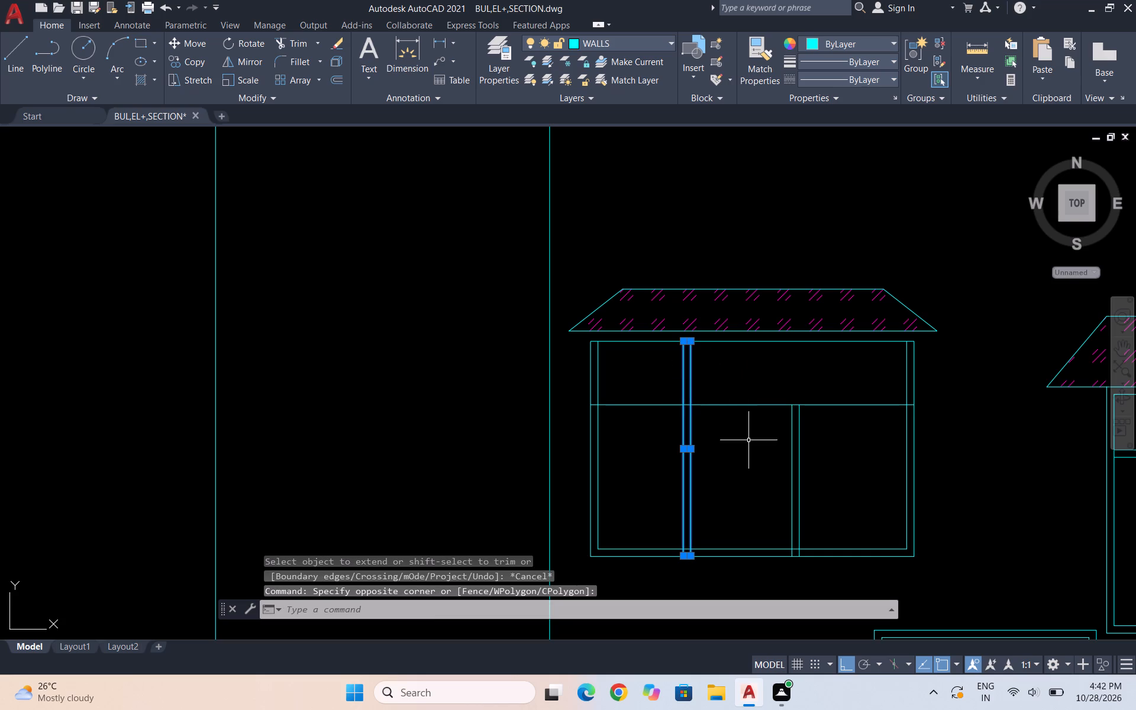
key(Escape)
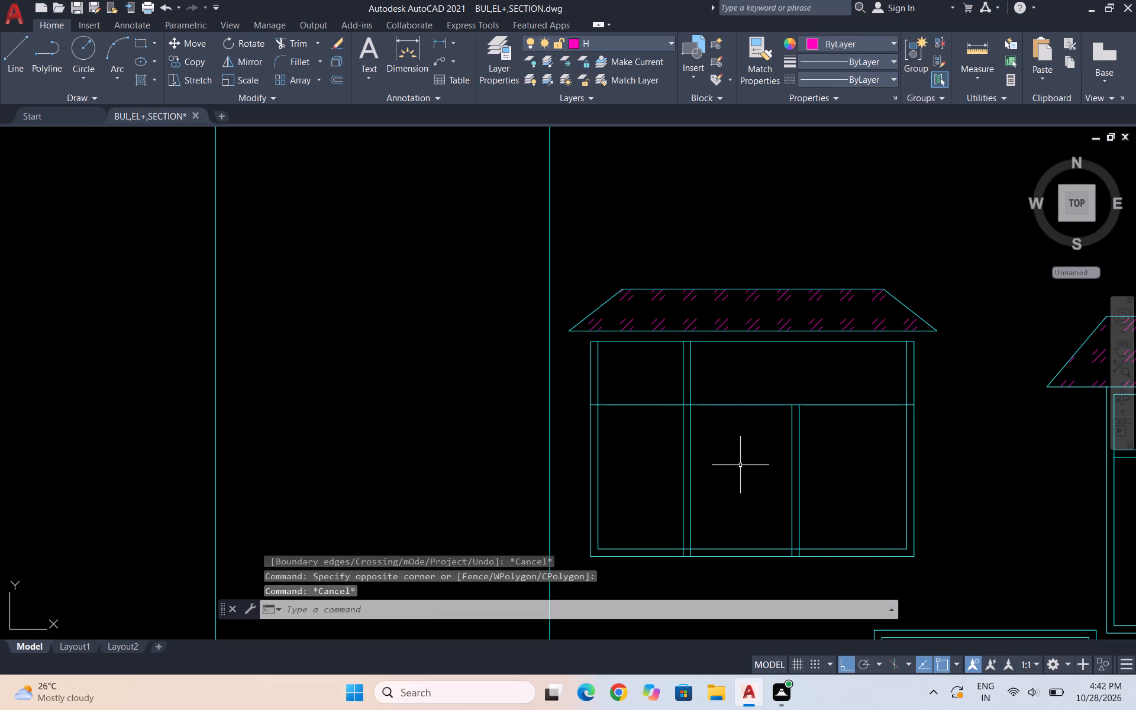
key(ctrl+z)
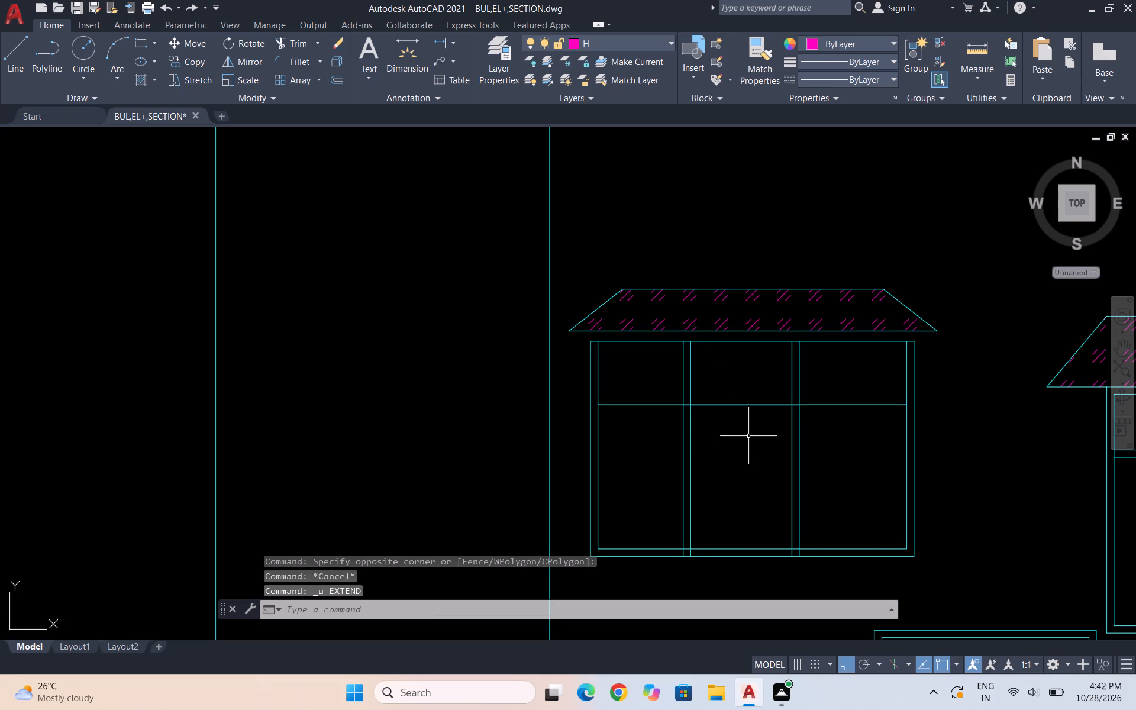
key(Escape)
Trim away both mullions' lines above the new transom line in the three-panel window.
key(t)
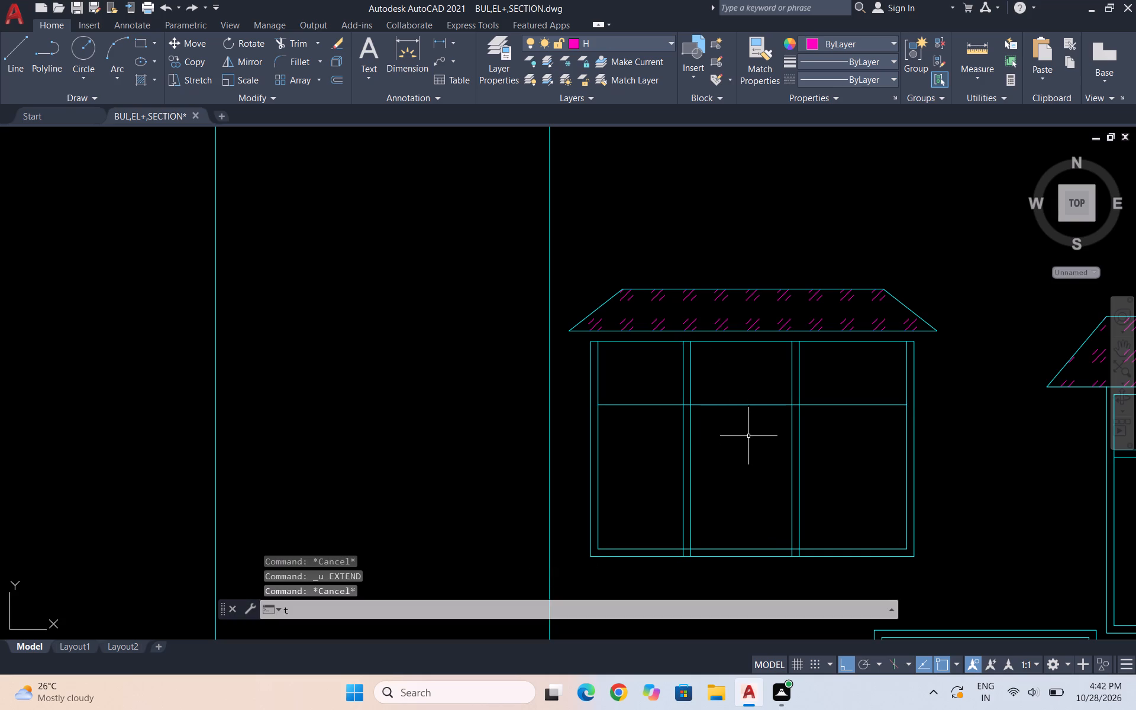
key(r)
key(Return)
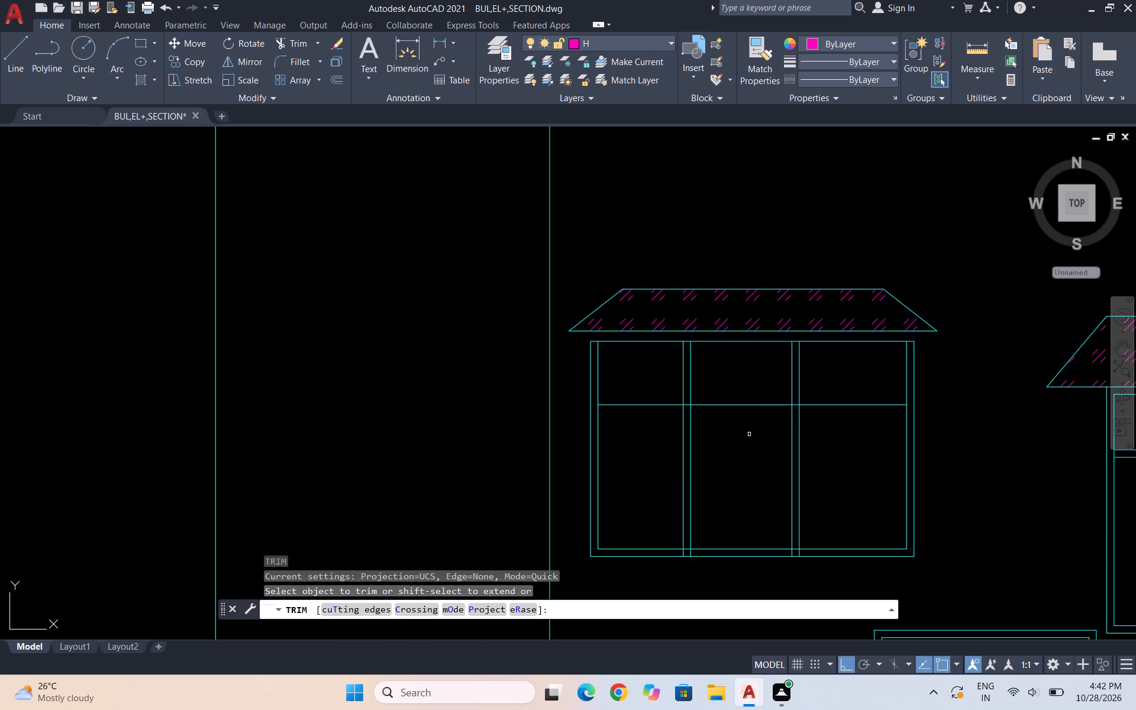
scroll(765, 372, up, 2)
drag(526, 372, 796, 389)
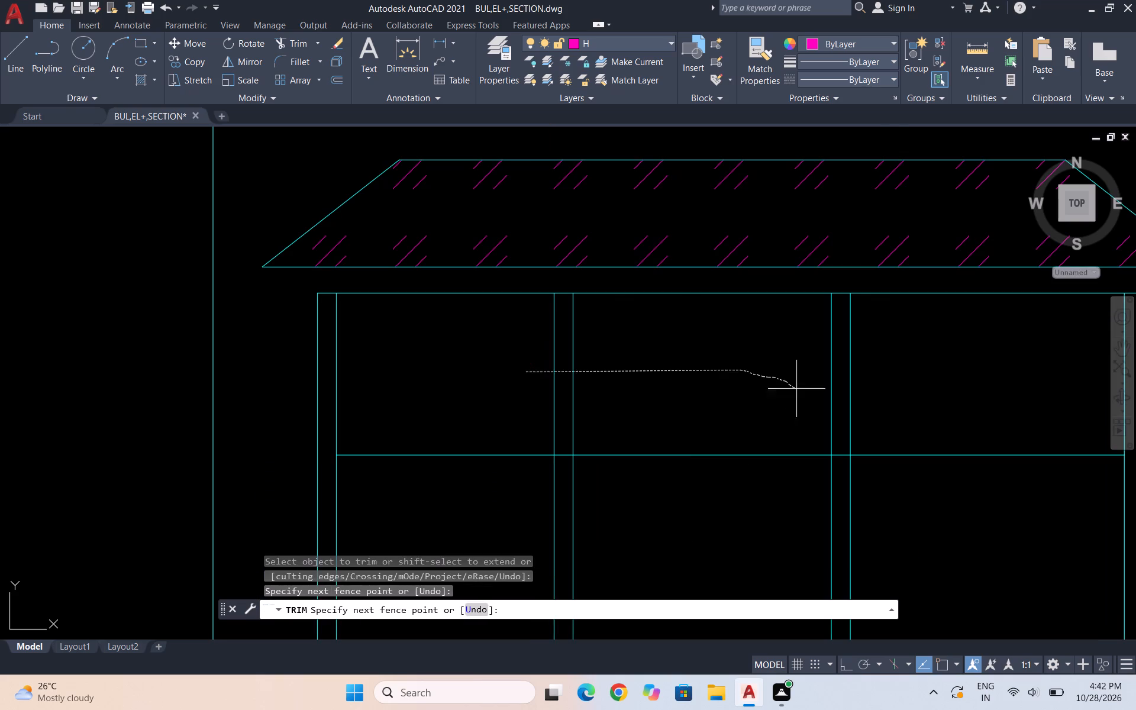
drag(796, 389, 1023, 372)
key(Escape)
Draw a vertical divider line near the middle of the upper light, from the transom to the top frame line.
key(l)
key(Return)
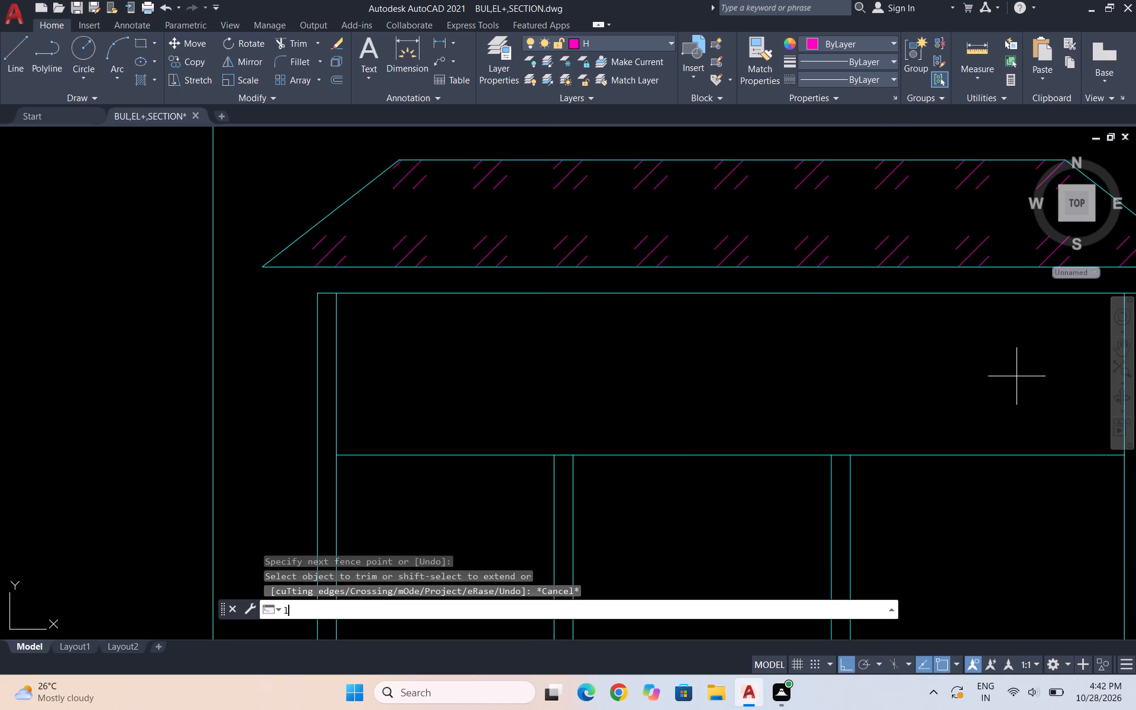
scroll(692, 451, down, 2)
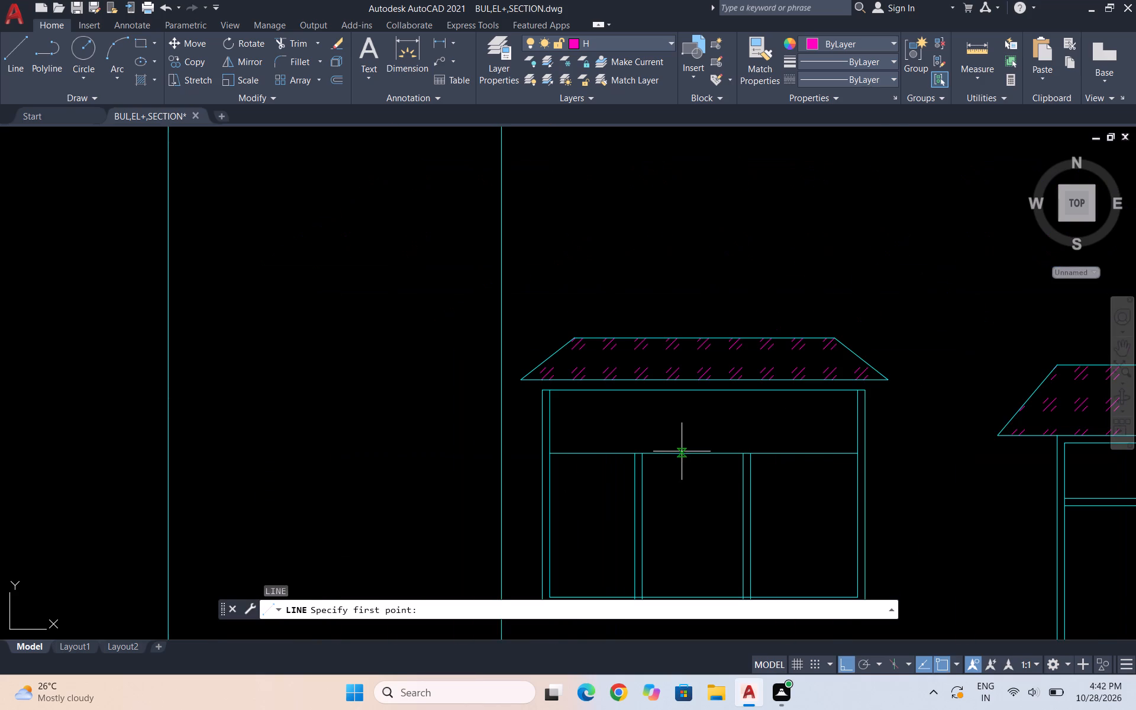
click(694, 453)
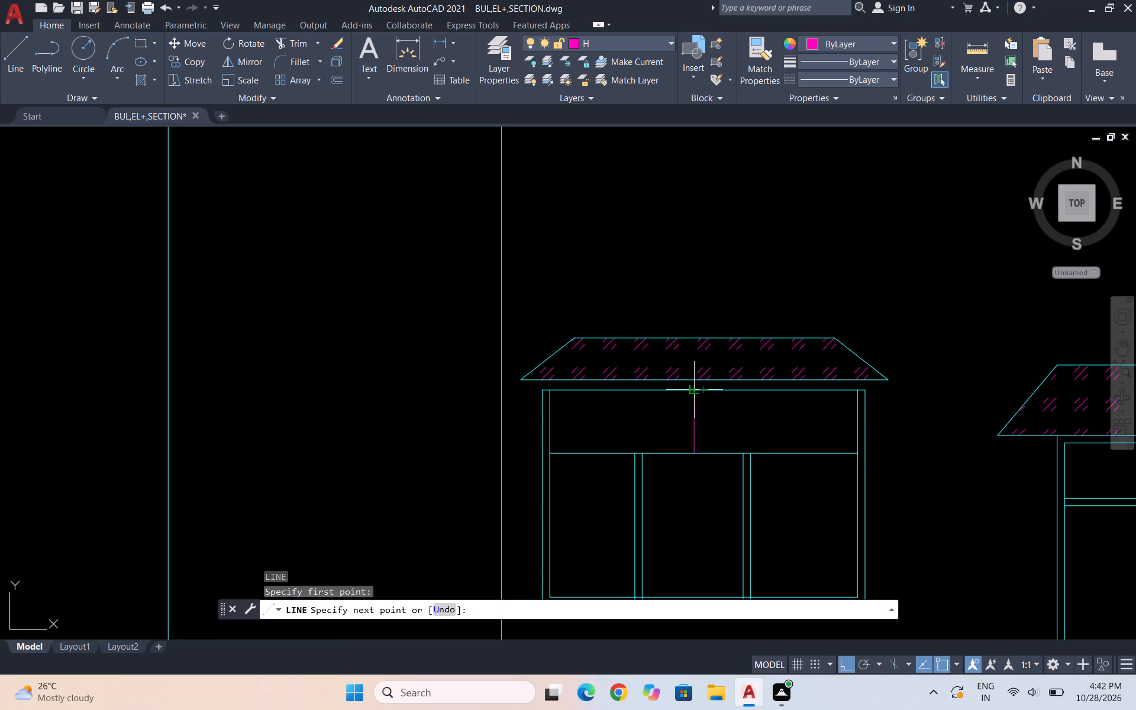
click(692, 392)
key(Escape)
Put the upper light's vertical divider line on the WALLS layer.
drag(699, 428, 693, 428)
click(658, 427)
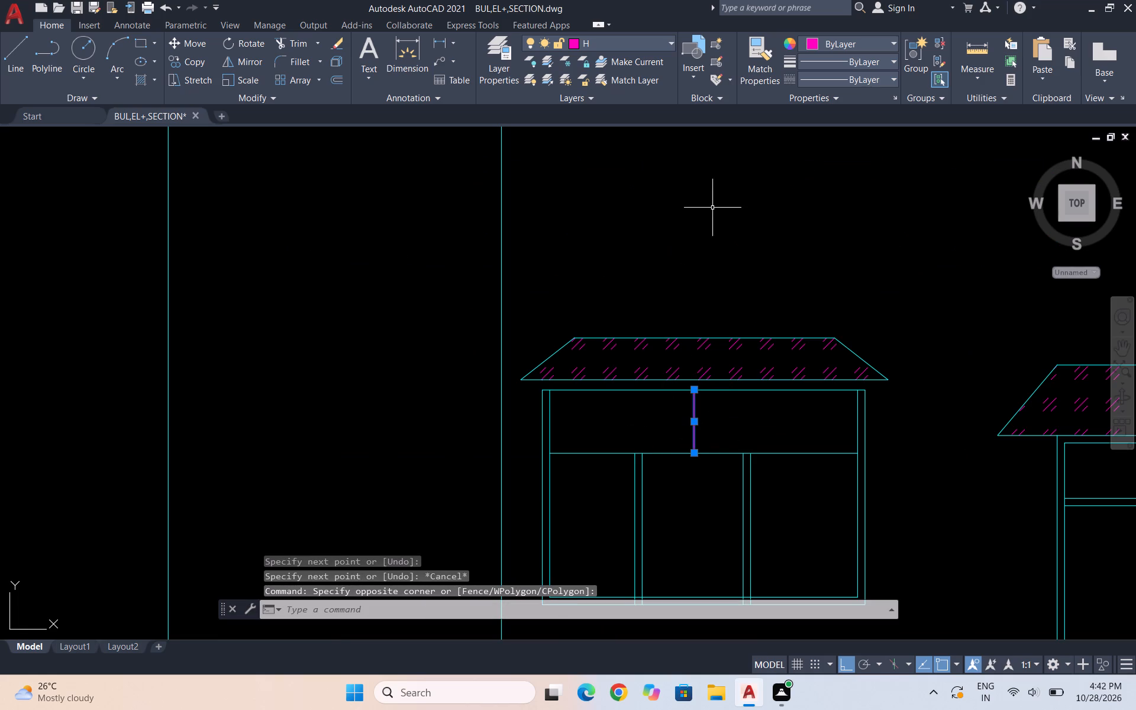
click(660, 51)
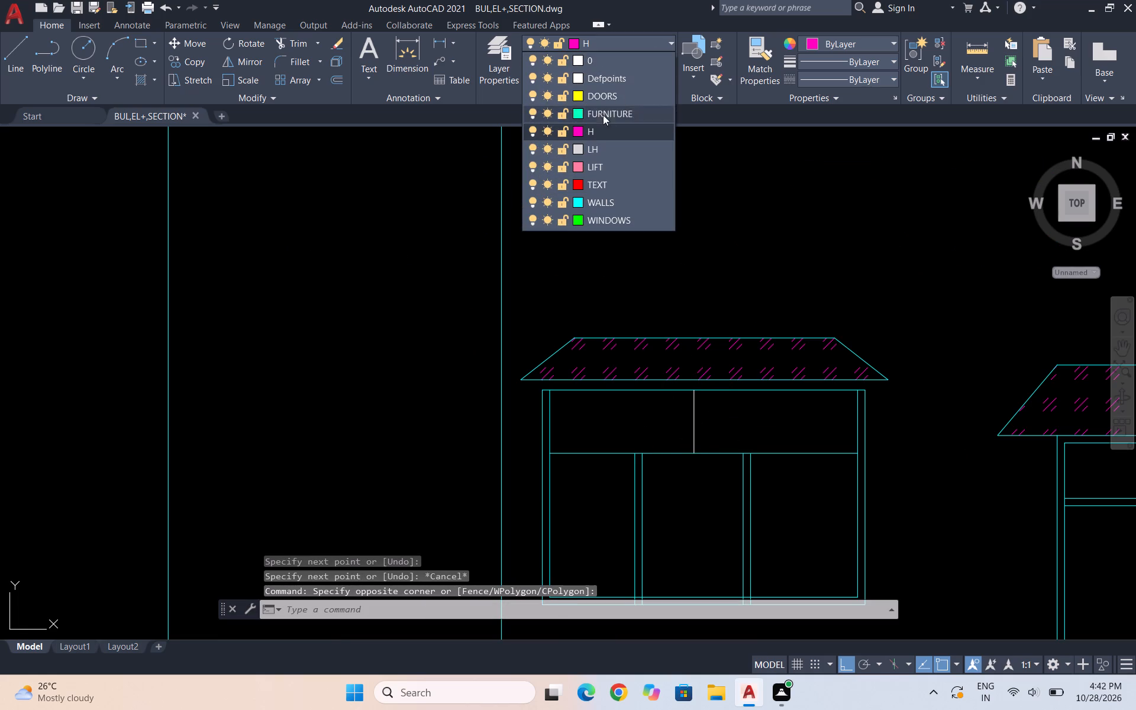
click(598, 203)
key(Escape)
key(Escape)
key(Escape)
Offset the upper light's vertical divider line 2" to its left.
scroll(705, 422, up, 1)
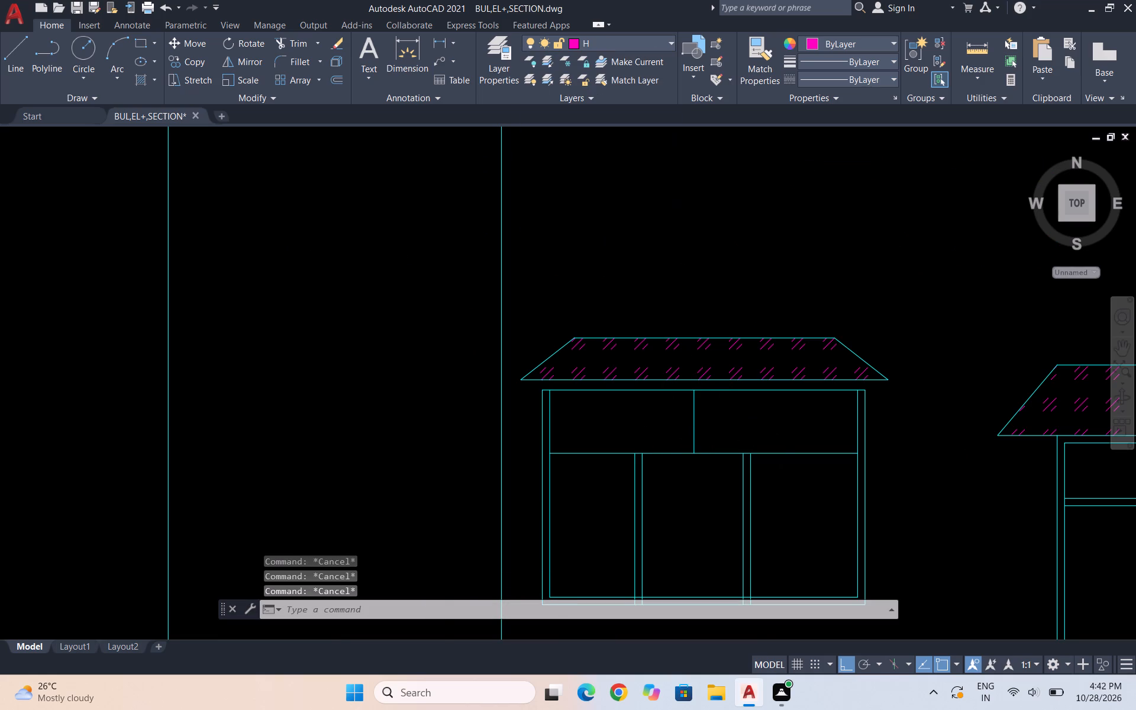
key(Escape)
key(o)
key(Return)
text(2")
key(Return)
click(685, 412)
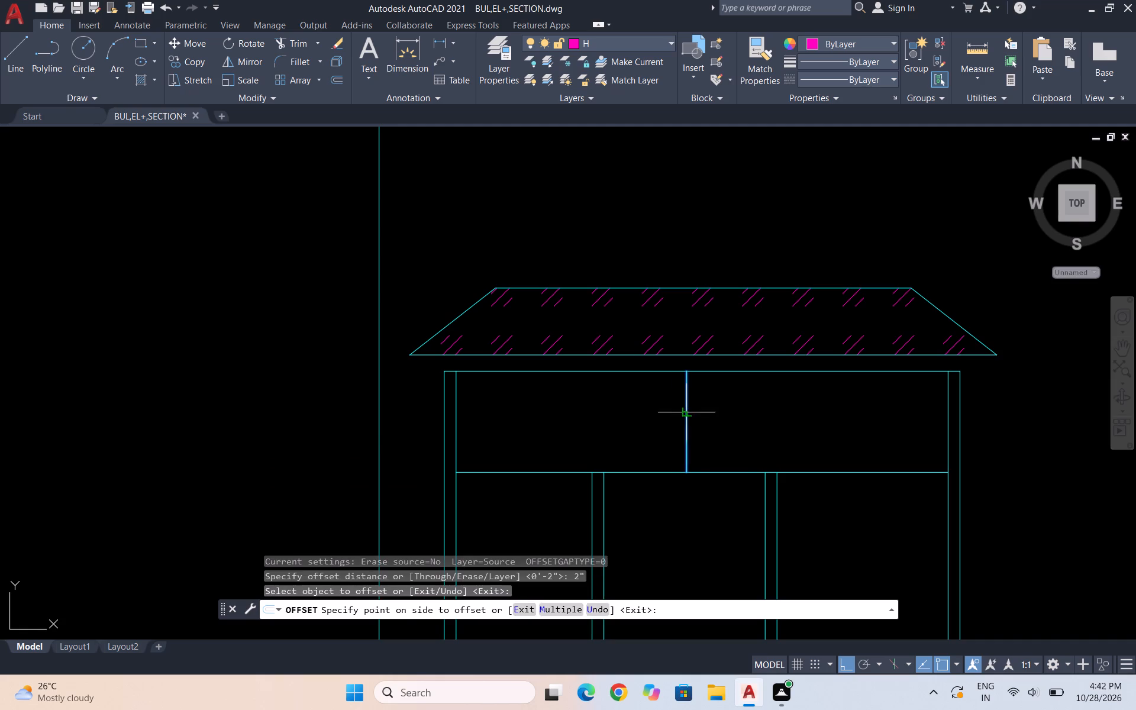
click(675, 409)
scroll(747, 416, down, 1)
key(Escape)
key(Escape)
key(Escape)
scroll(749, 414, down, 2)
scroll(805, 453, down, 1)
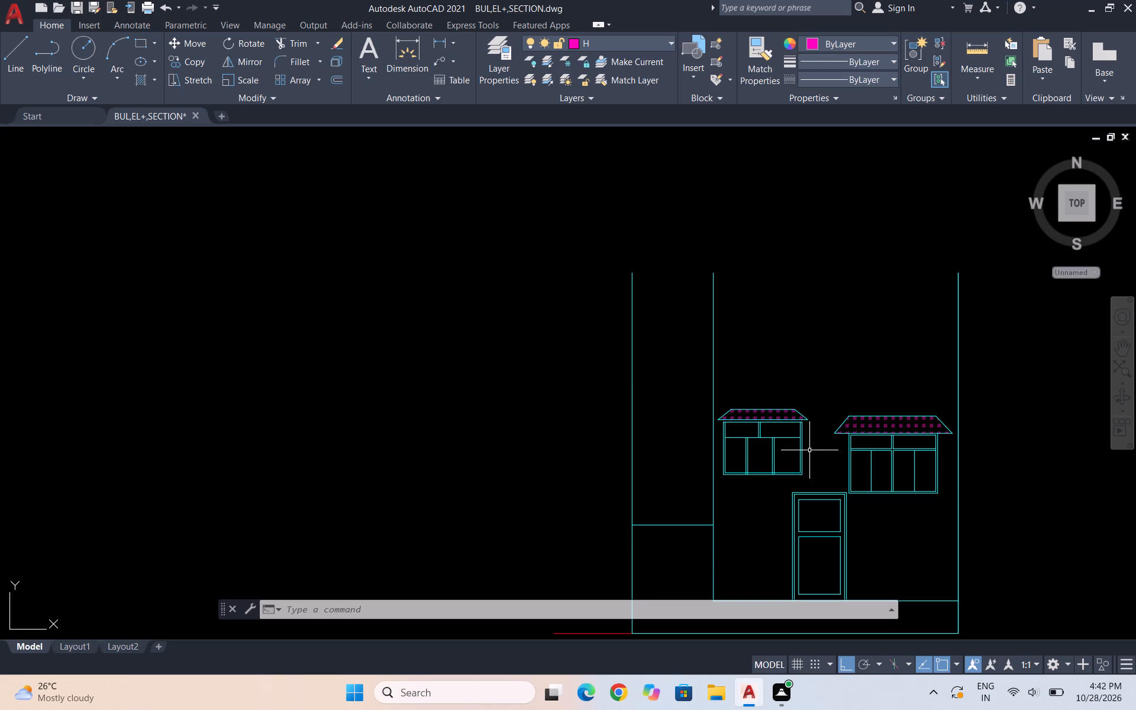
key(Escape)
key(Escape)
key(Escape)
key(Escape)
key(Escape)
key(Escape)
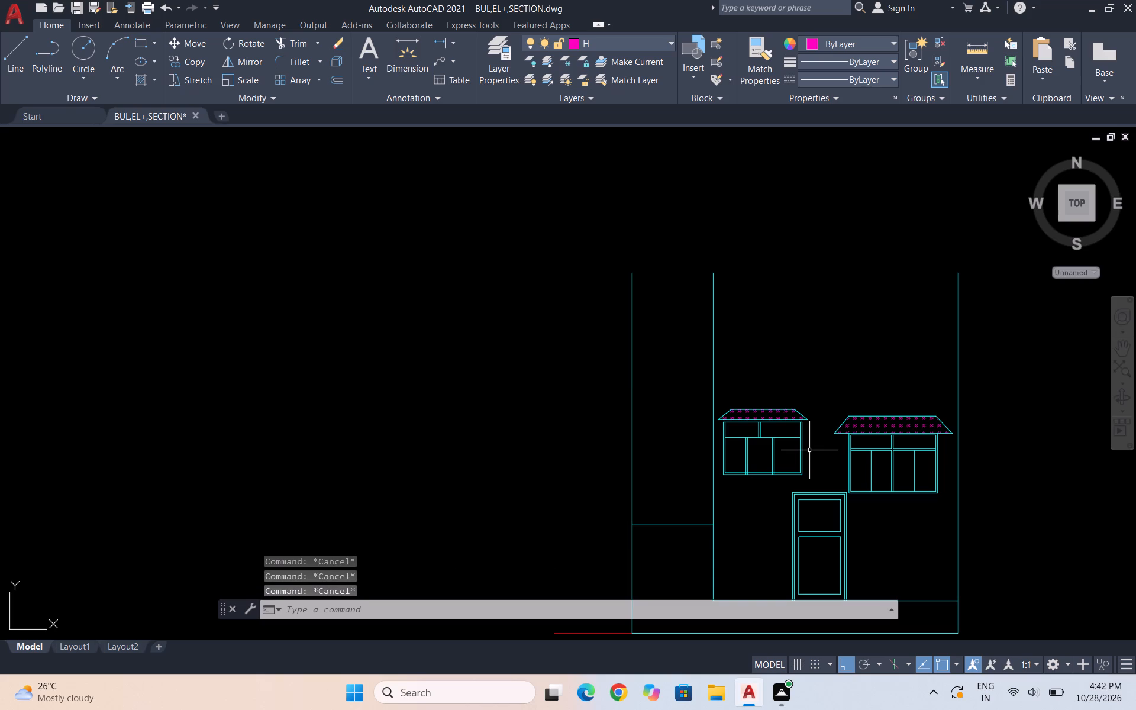
Draw a horizontal line above both window canopies, from the staircase bay's inner wall line across to the far outer wall line.
key(Escape)
key(Escape)
key(l)
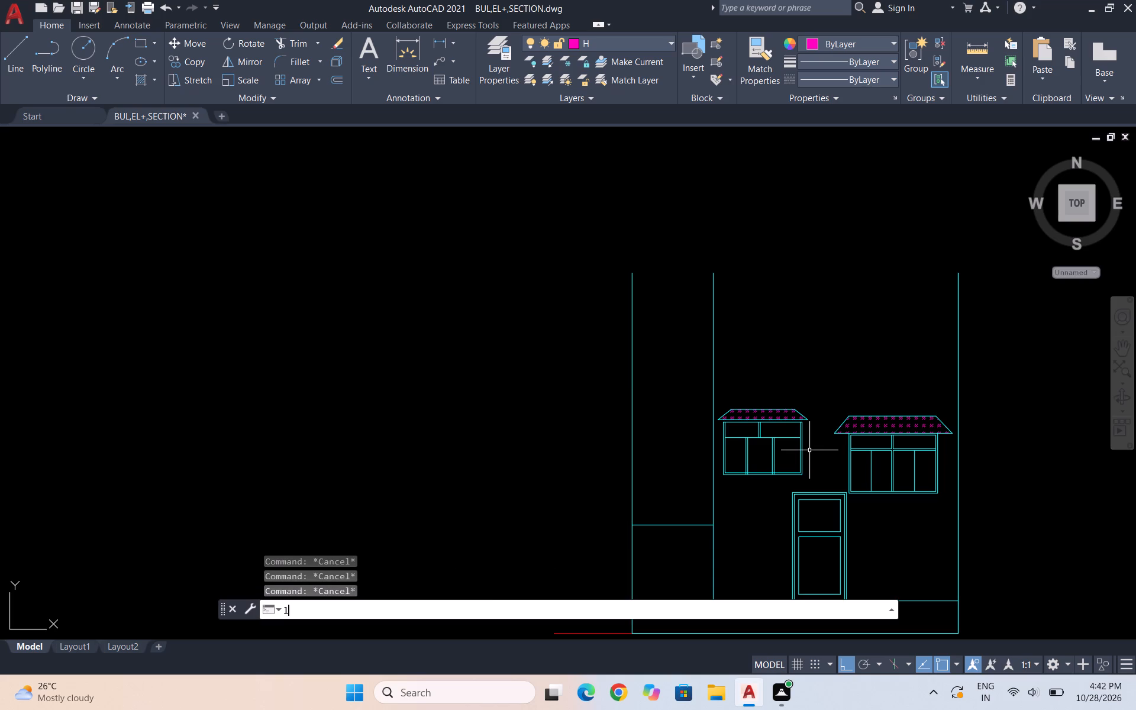
key(Return)
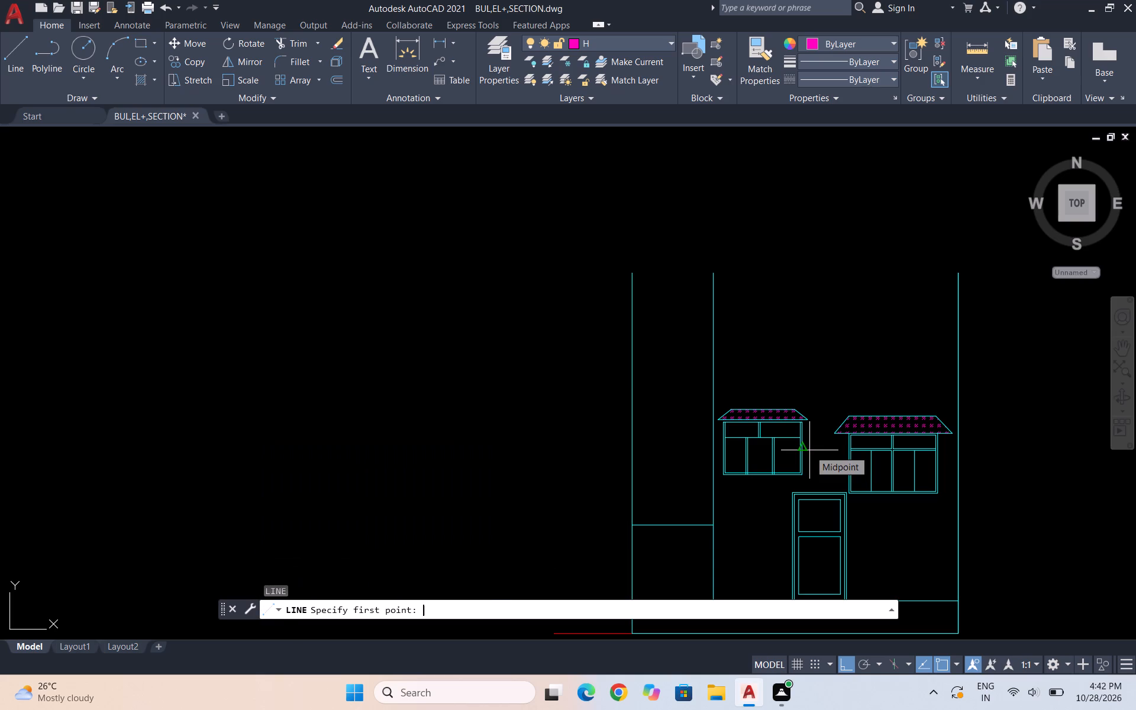
click(714, 376)
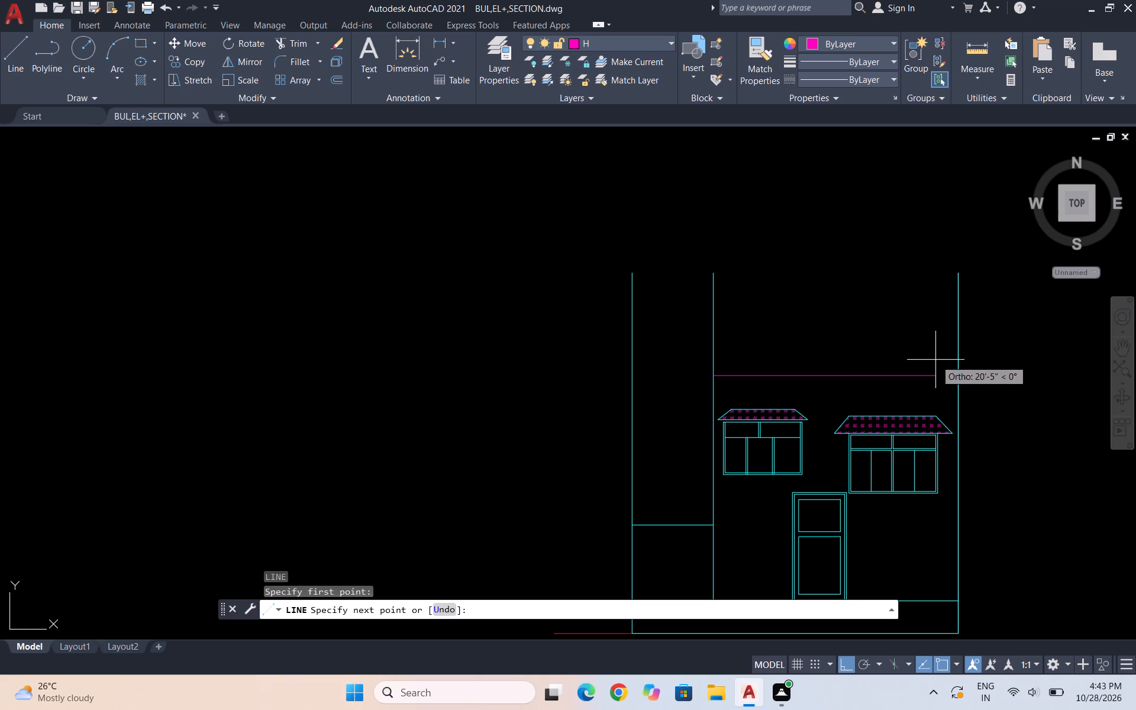
click(955, 381)
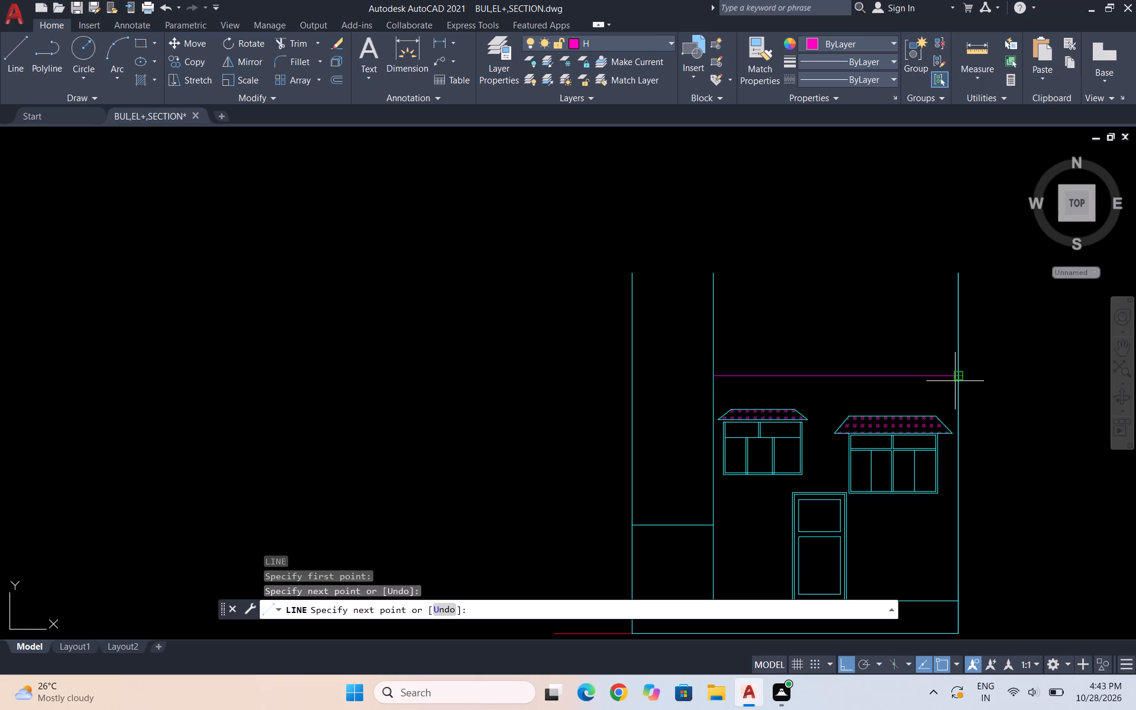
key(Escape)
Put the new horizontal line above the canopies on the WALLS layer.
click(932, 383)
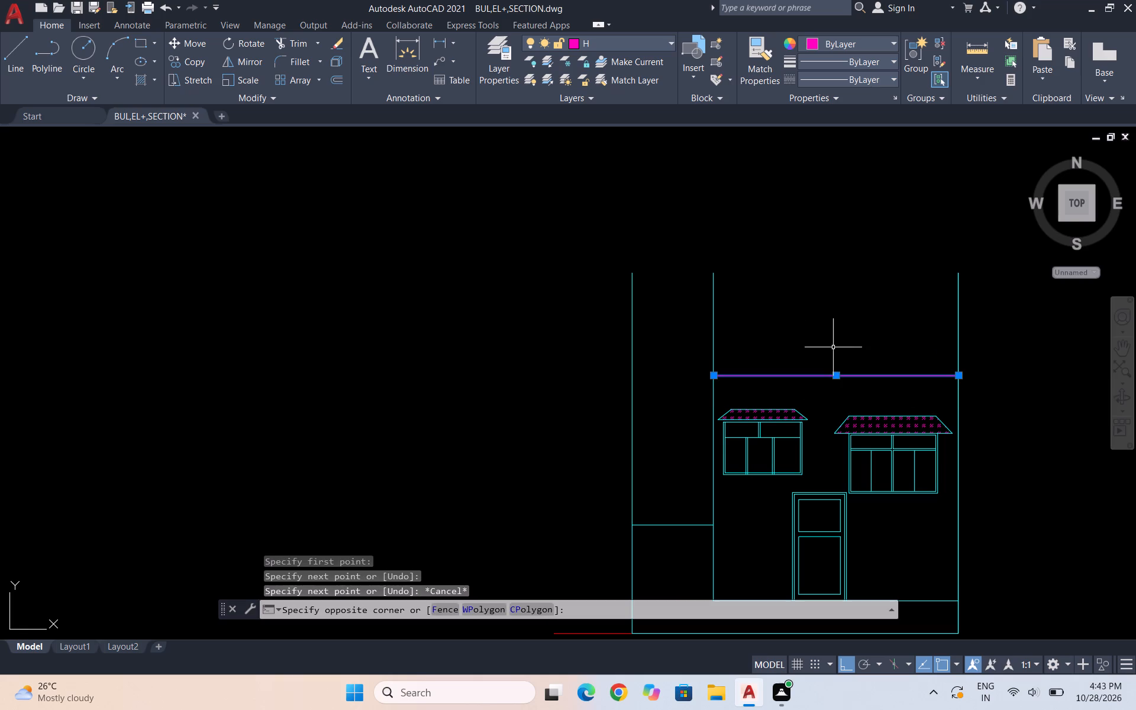
click(833, 347)
click(657, 44)
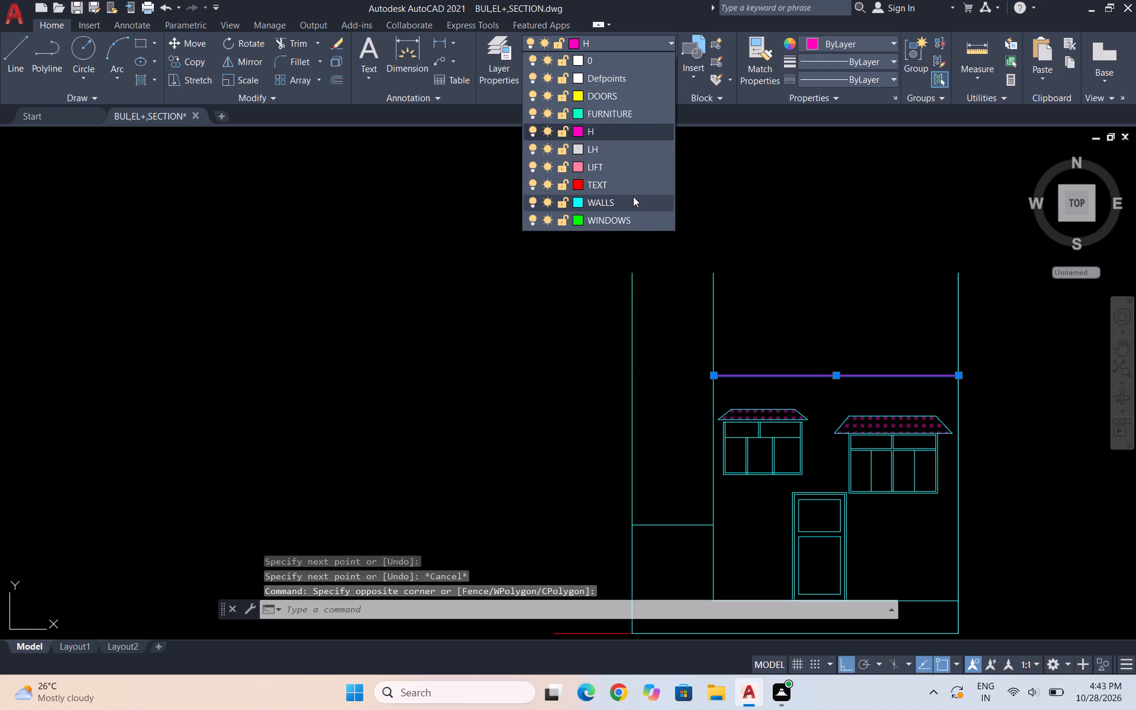
click(627, 203)
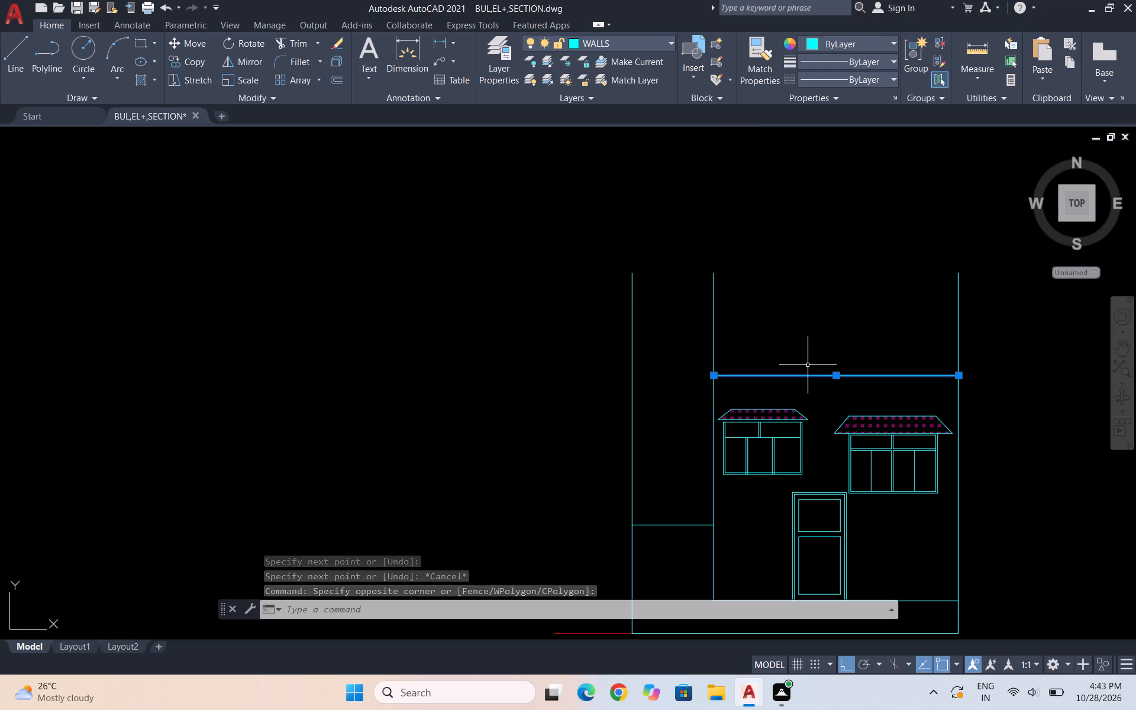
key(Escape)
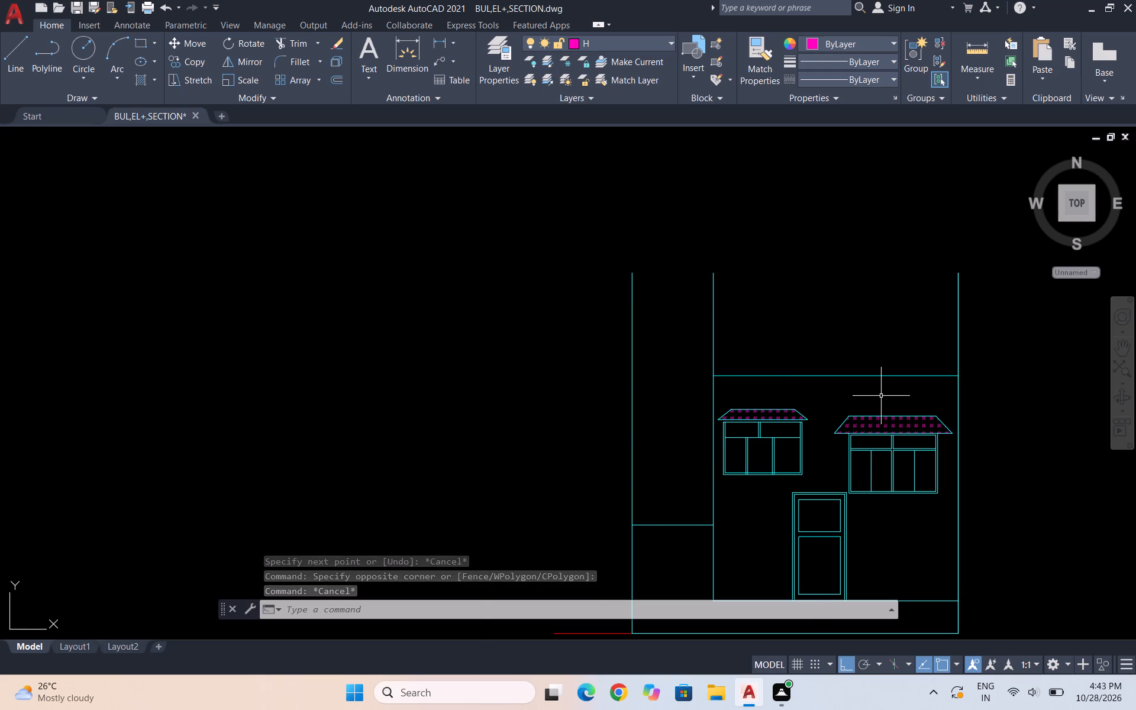
Move the horizontal line straight down along the wall line, slightly closer to the window canopies.
scroll(881, 396, up, 1)
drag(895, 387, 869, 364)
click(808, 326)
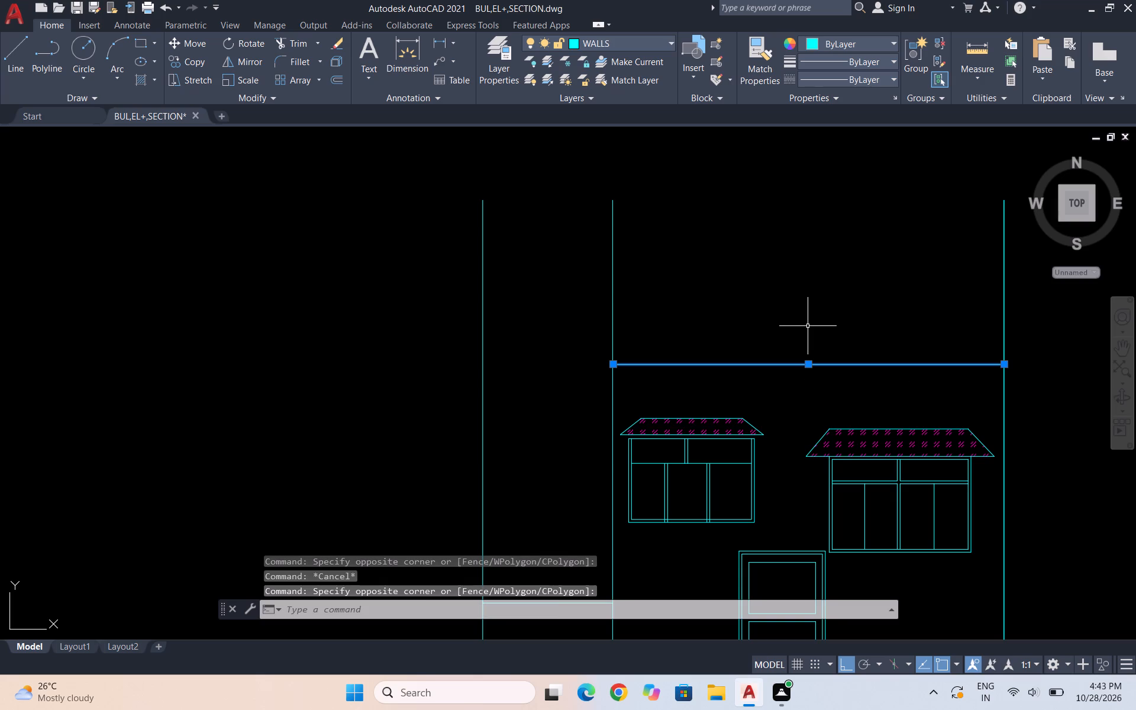
key(m)
key(Return)
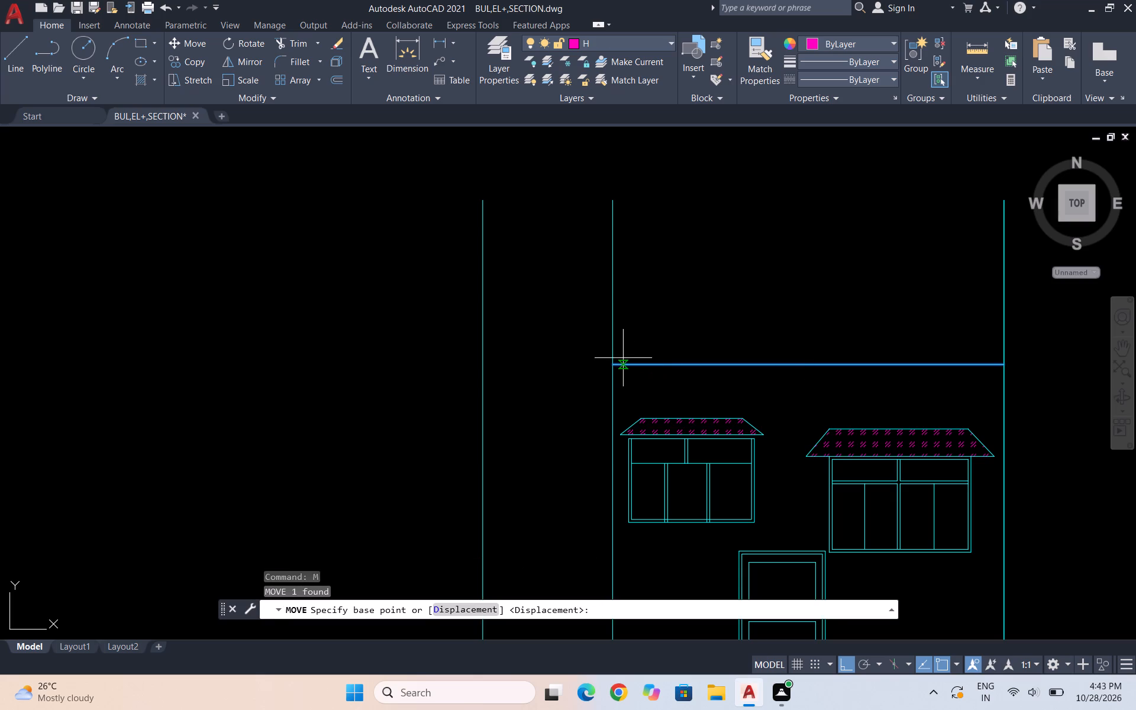
click(609, 364)
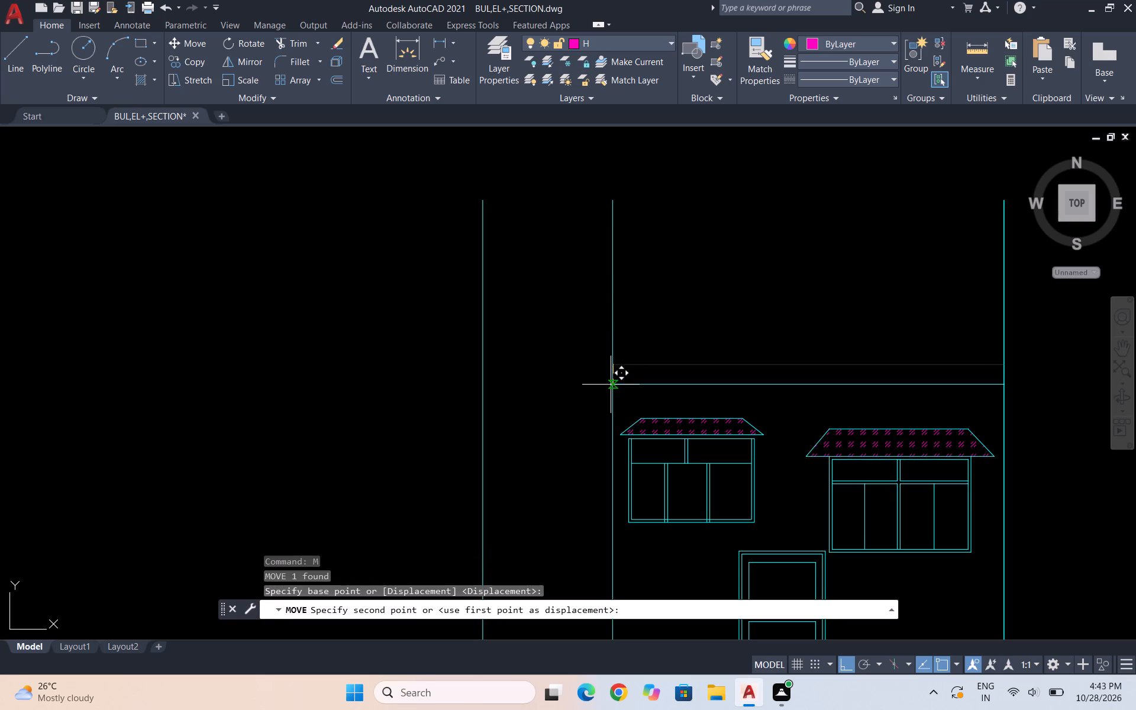
click(611, 384)
key(Escape)
key(Escape)
key(Escape)
key(Escape)
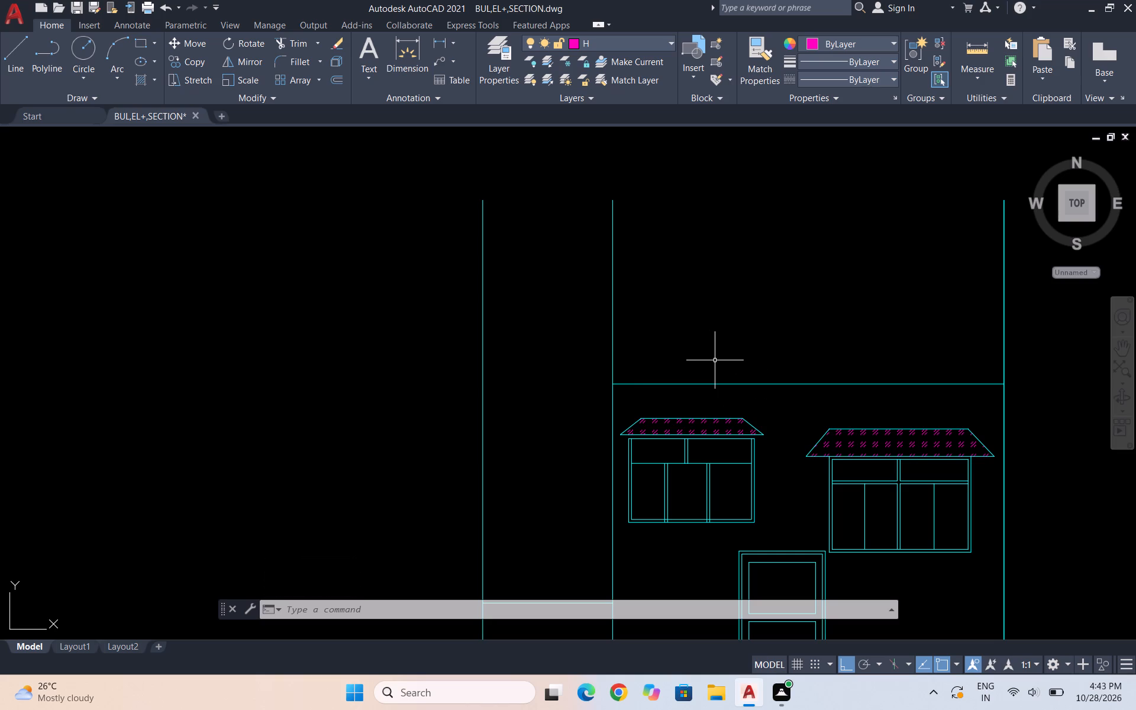
Offset the horizontal line above the canopies 2' upward.
key(o)
key(Return)
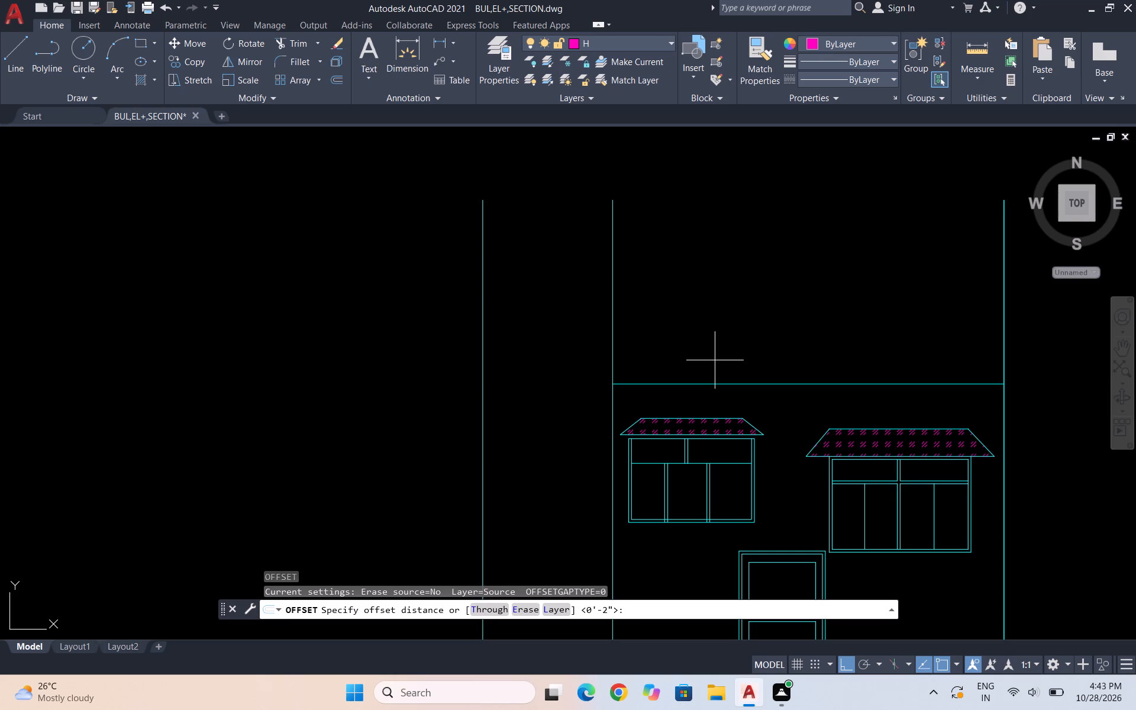
text(2')
key(Return)
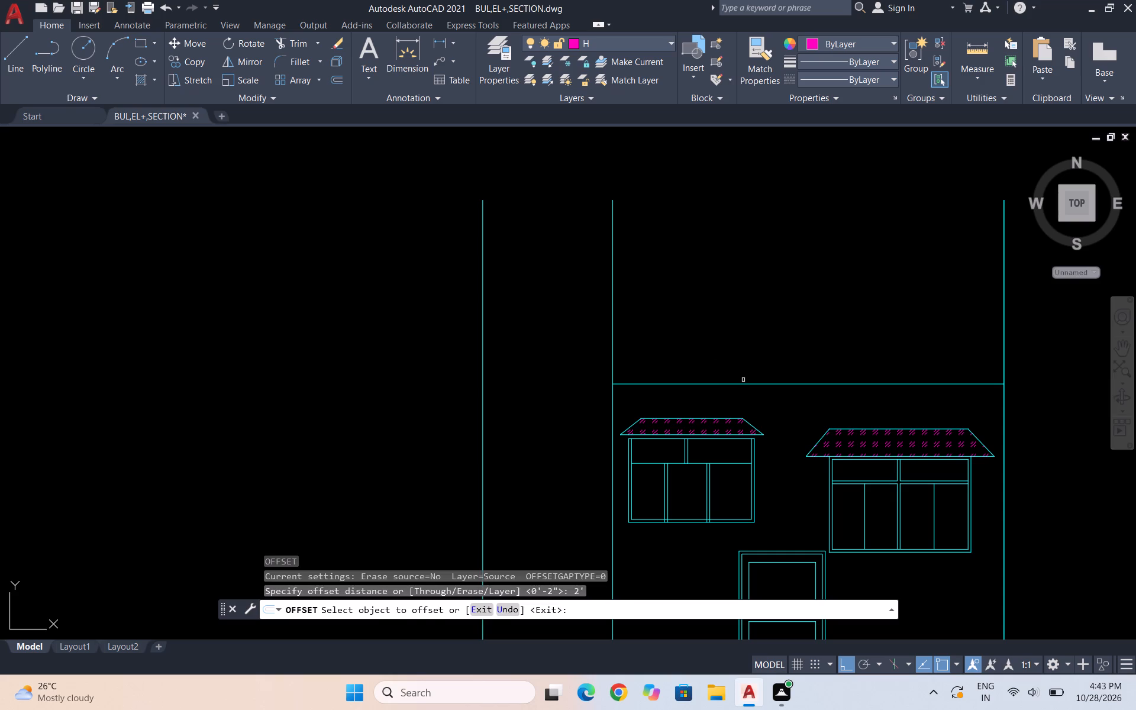
drag(744, 384, 744, 378)
click(748, 329)
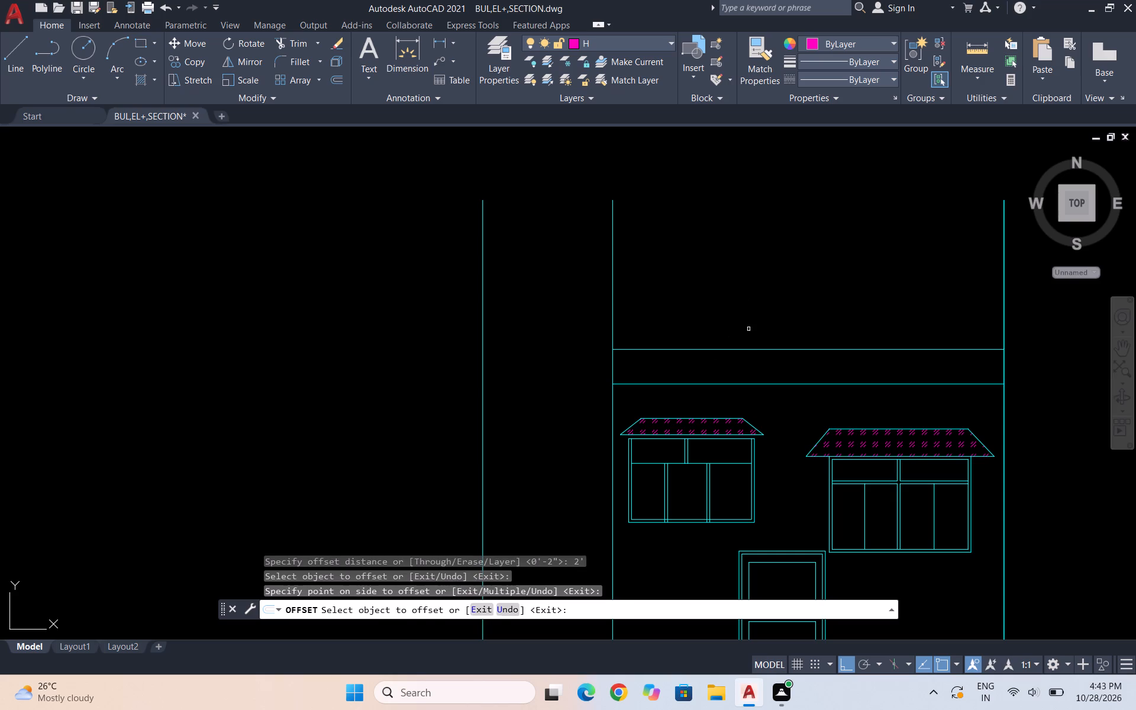
key(Escape)
key(Escape)
key(Escape)
key(Escape)
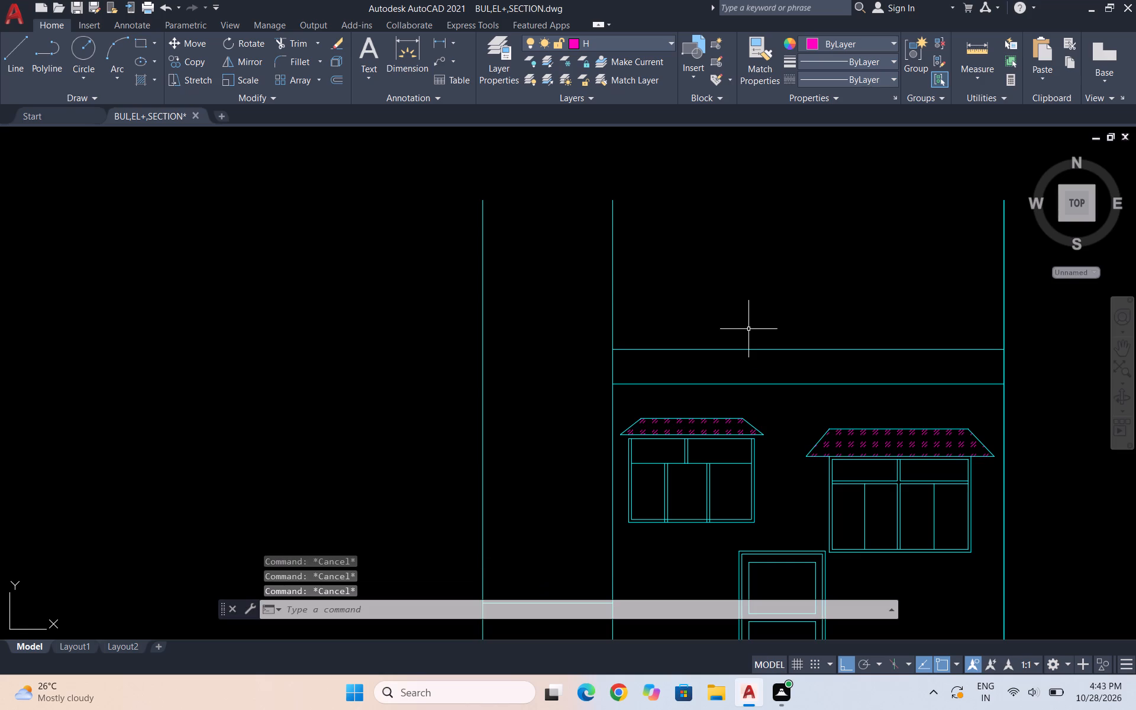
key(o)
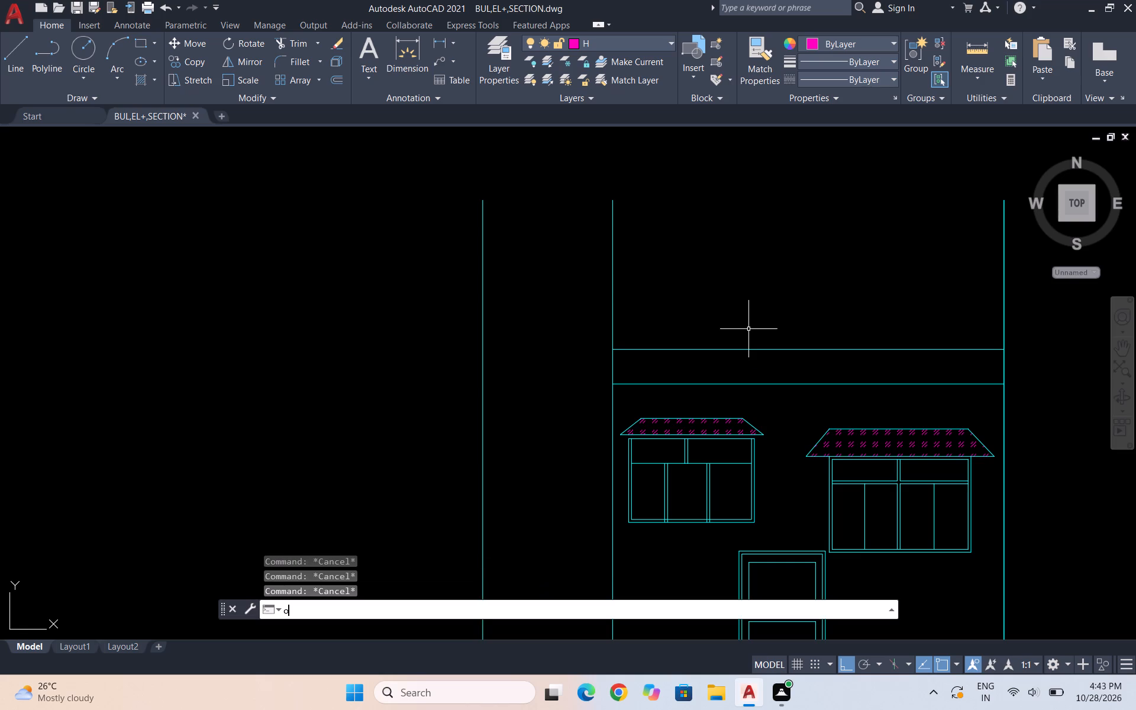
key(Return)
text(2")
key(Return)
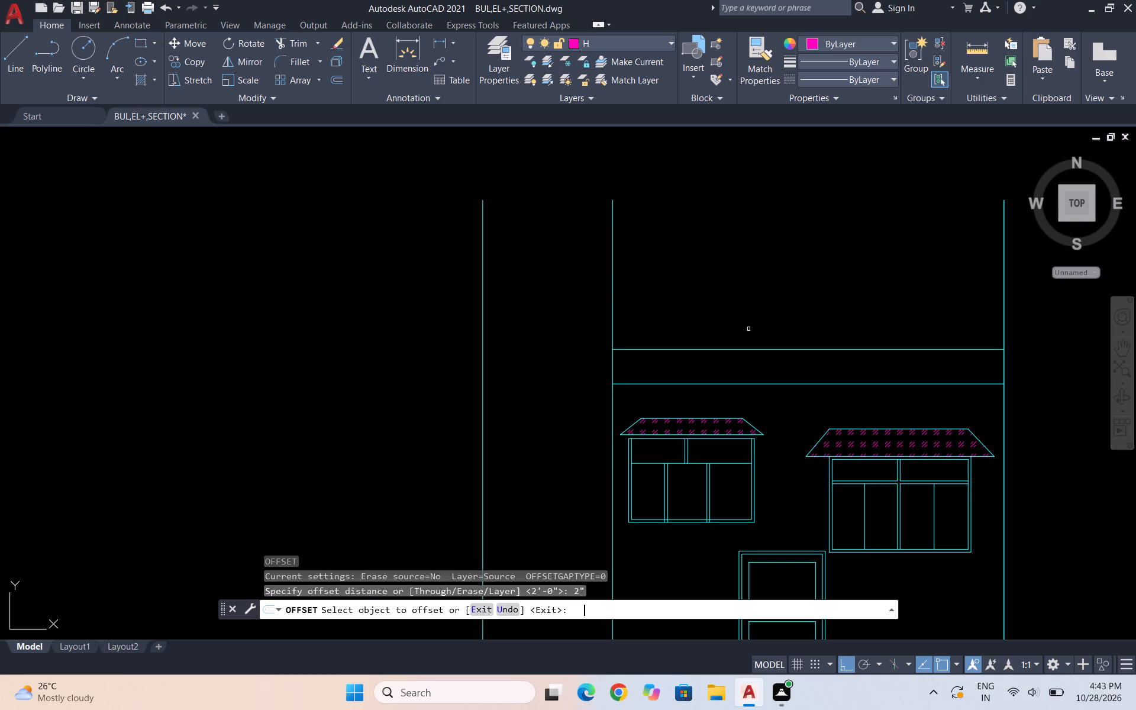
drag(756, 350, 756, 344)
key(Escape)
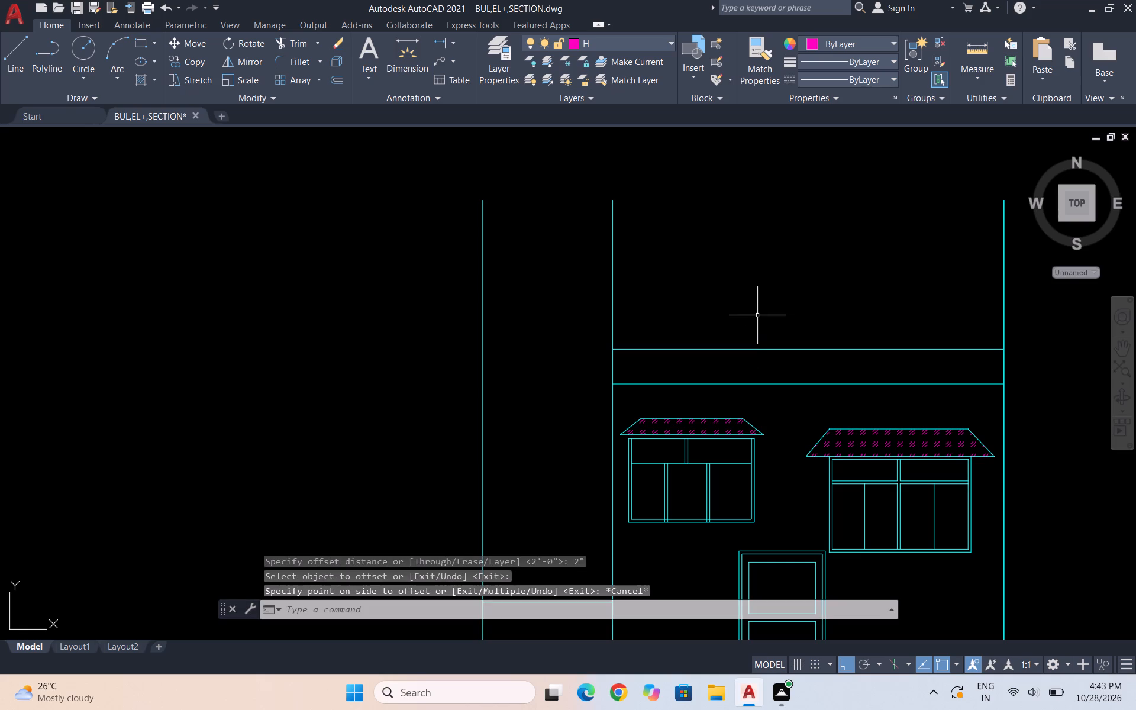
Offset the upper horizontal line 5" upward, and offset the resulting line another 5" upward to stack narrow bands.
key(o)
key(Return)
text(5")
key(Return)
click(779, 348)
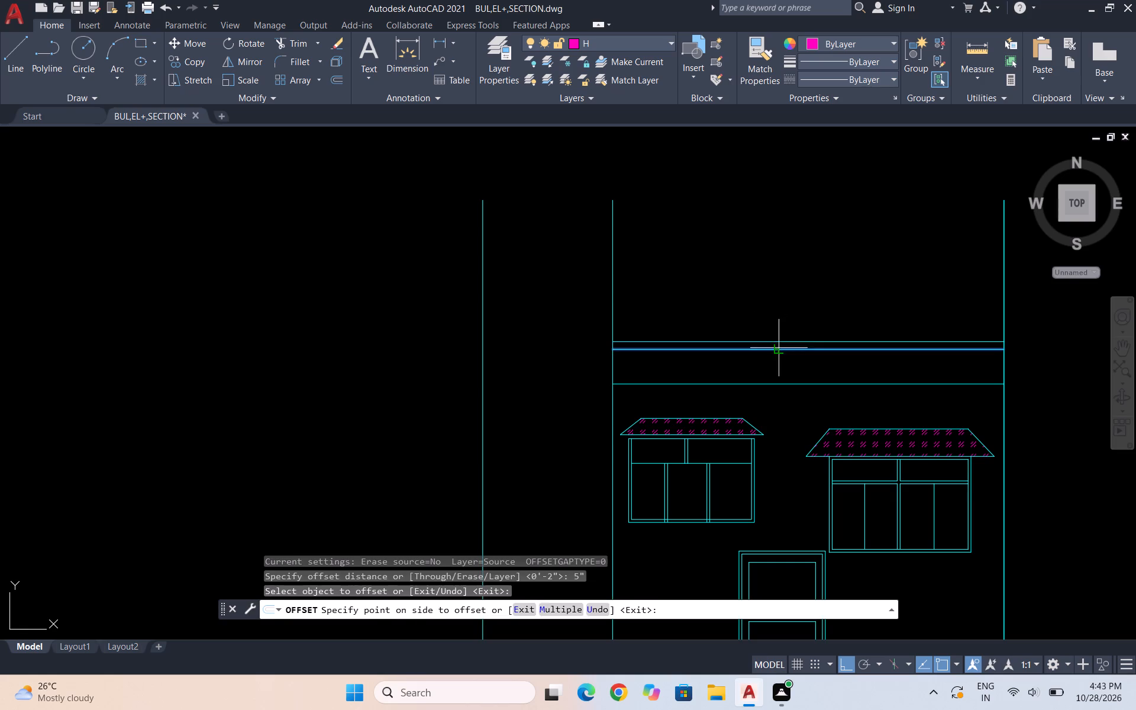
click(785, 304)
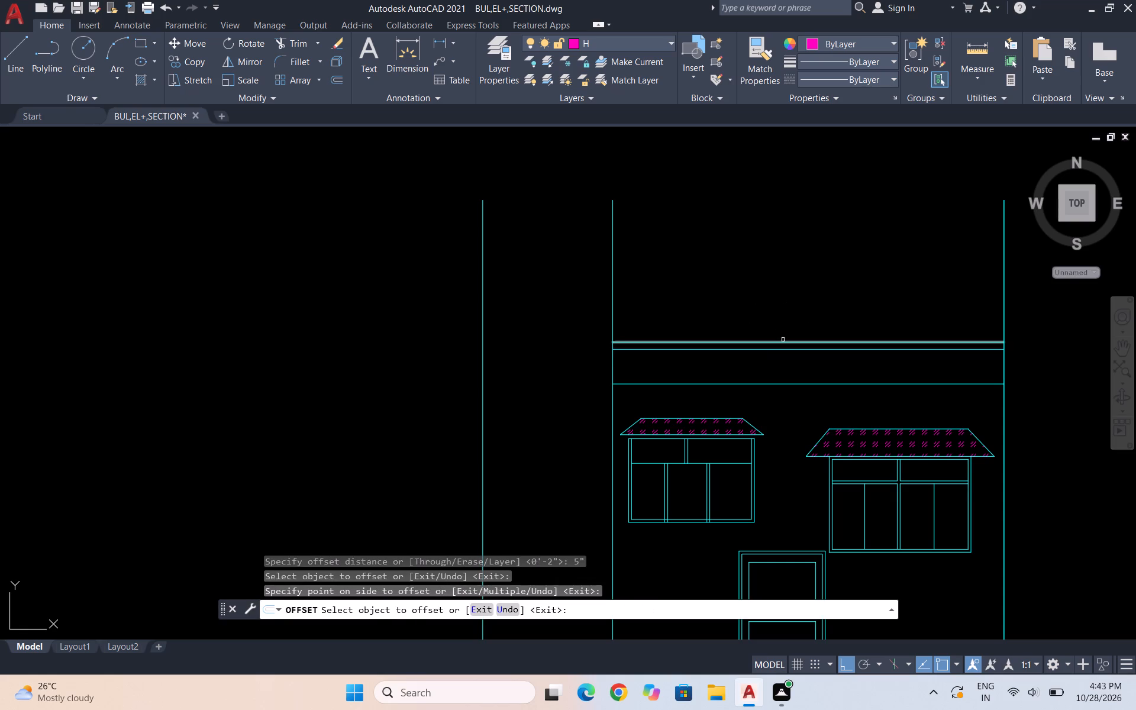
drag(783, 340, 783, 330)
drag(784, 342, 784, 340)
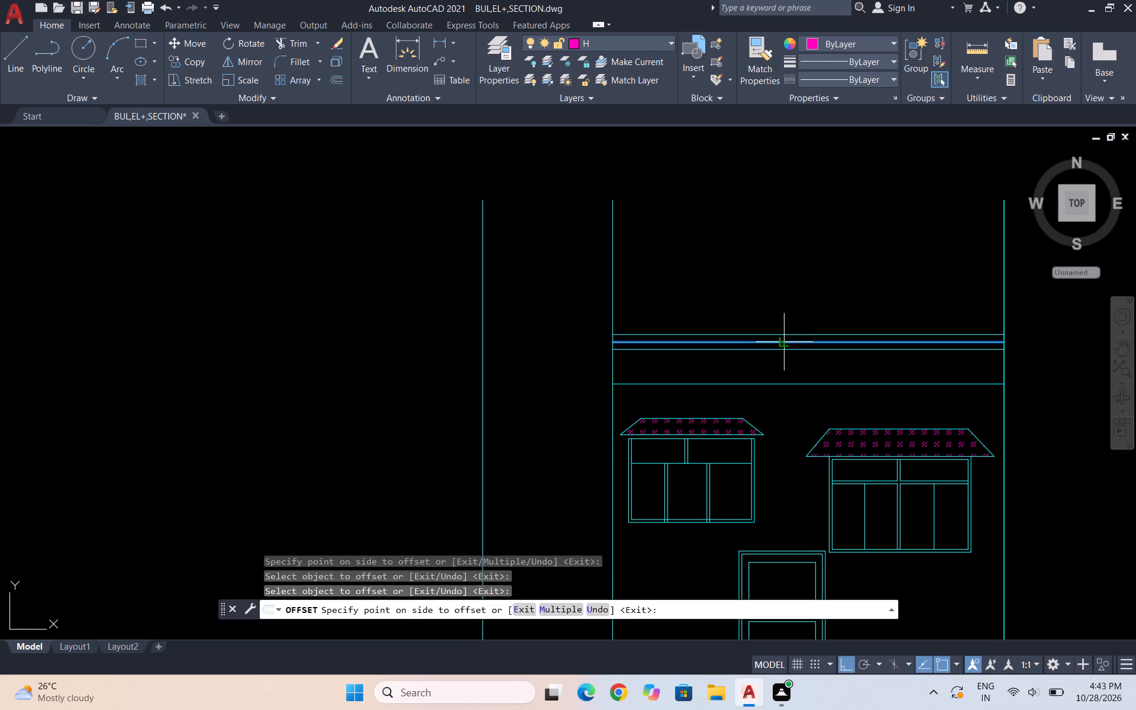
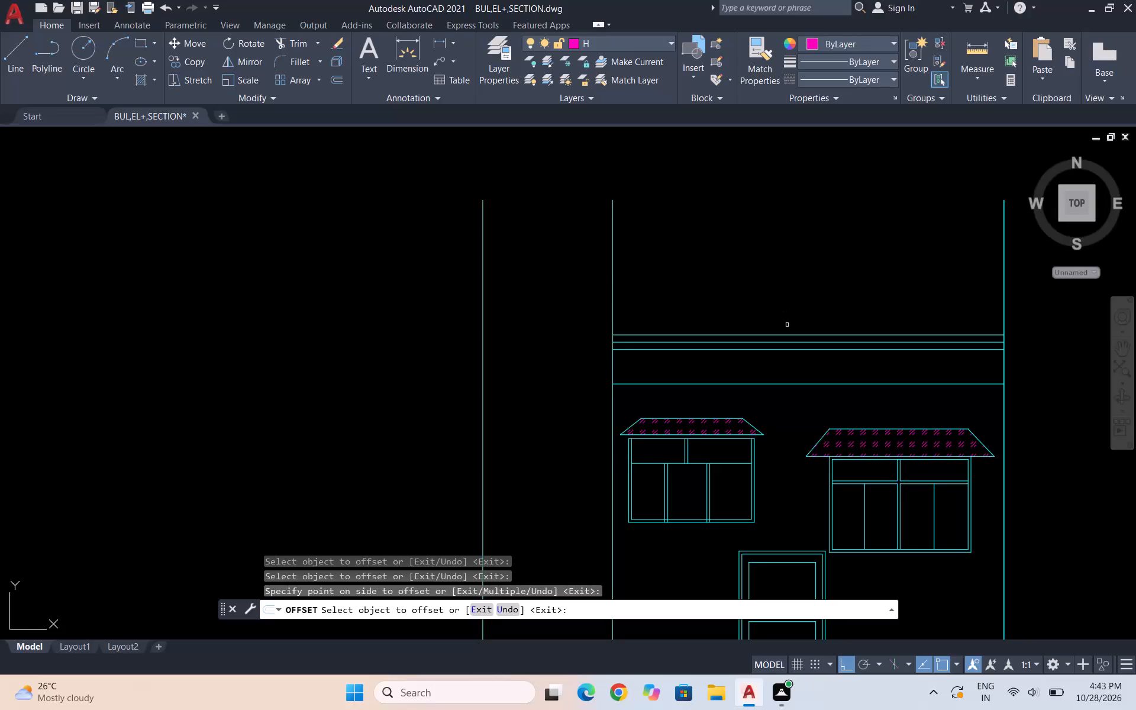
Erase the topmost of the closely spaced horizontal lines above the windows in the elevation.
key(Escape)
scroll(801, 333, up, 2)
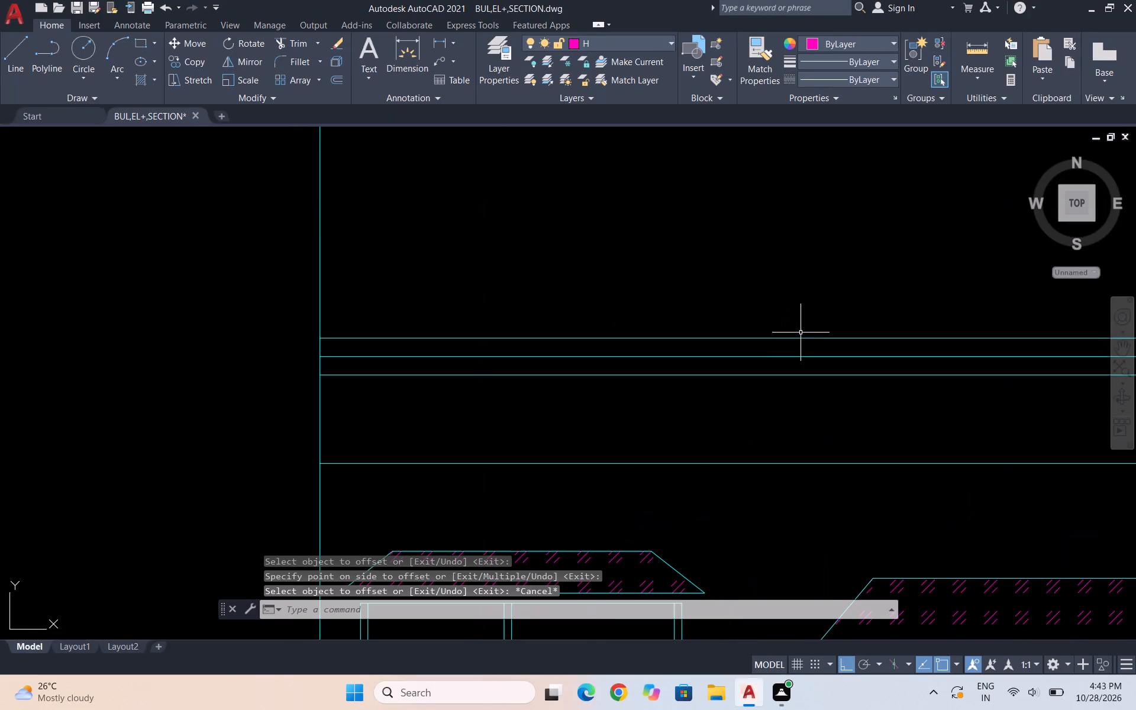
drag(801, 348, 807, 321)
click(796, 301)
key(Delete)
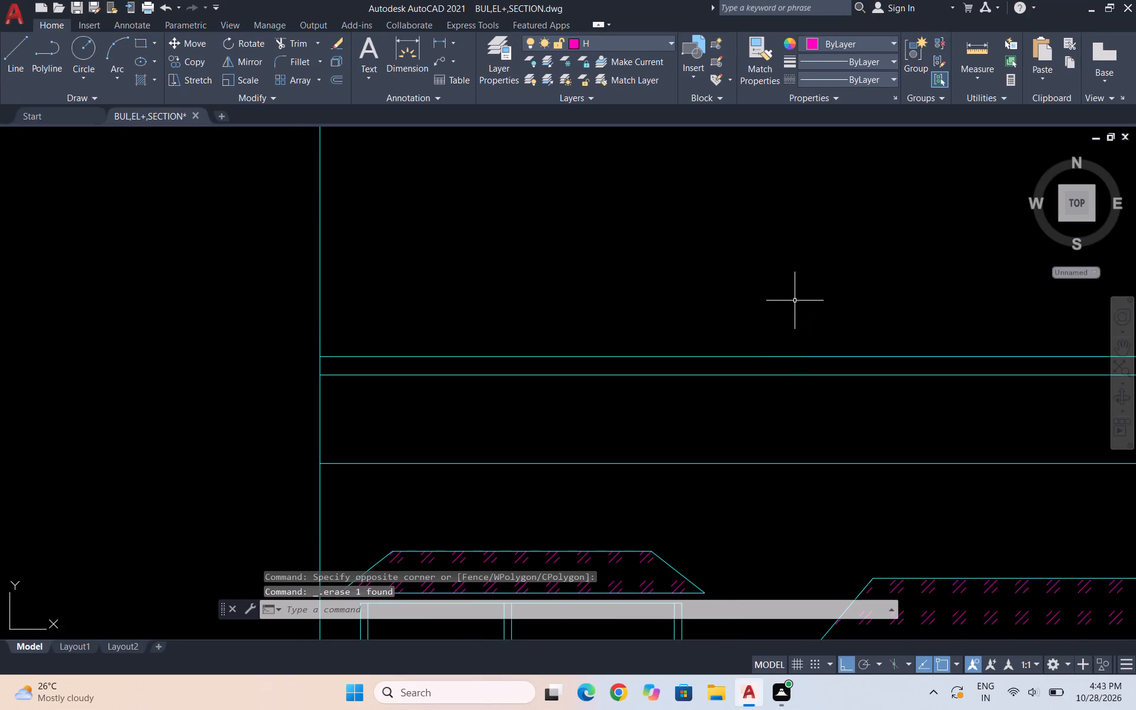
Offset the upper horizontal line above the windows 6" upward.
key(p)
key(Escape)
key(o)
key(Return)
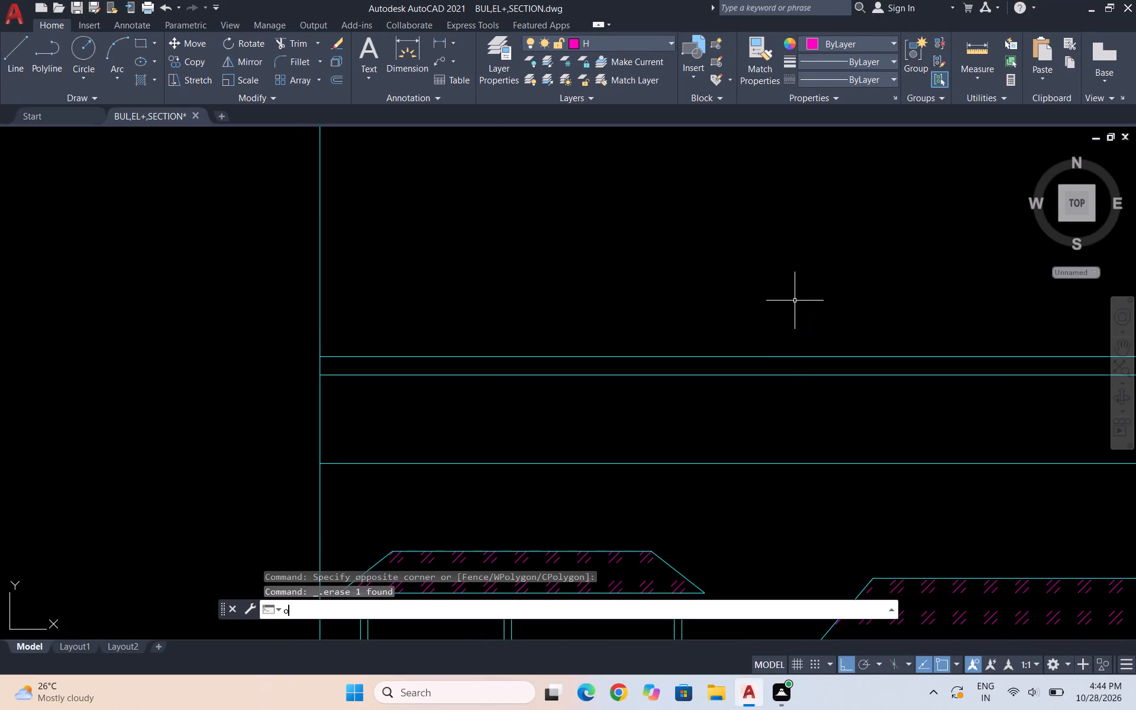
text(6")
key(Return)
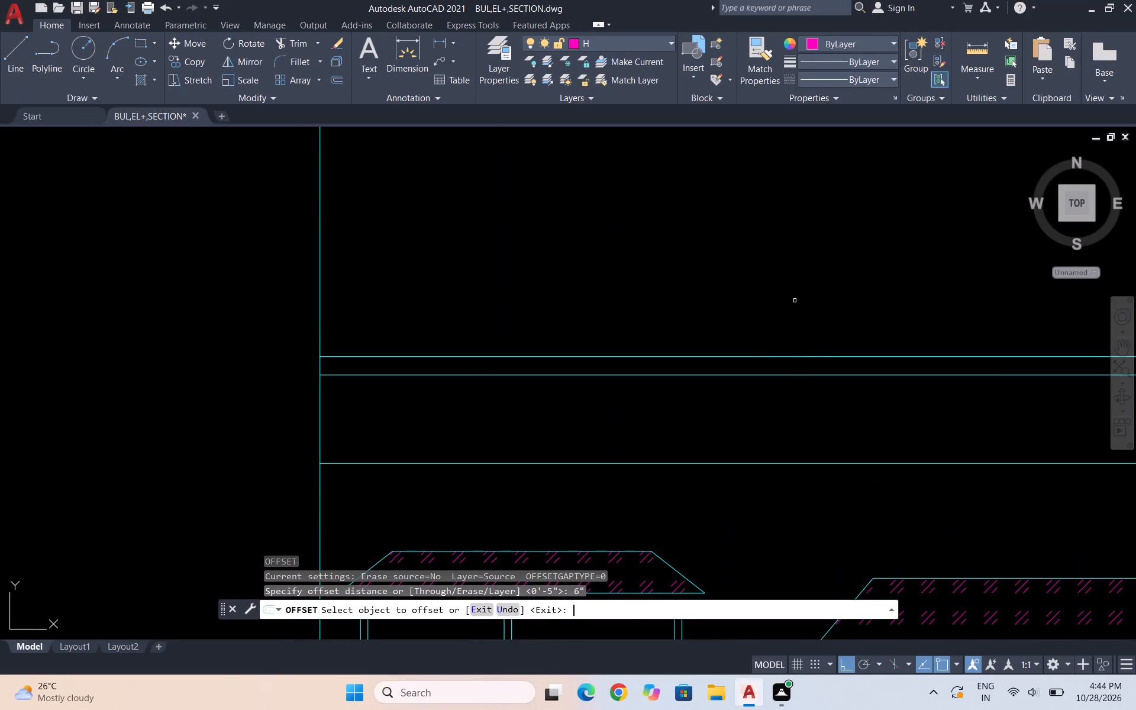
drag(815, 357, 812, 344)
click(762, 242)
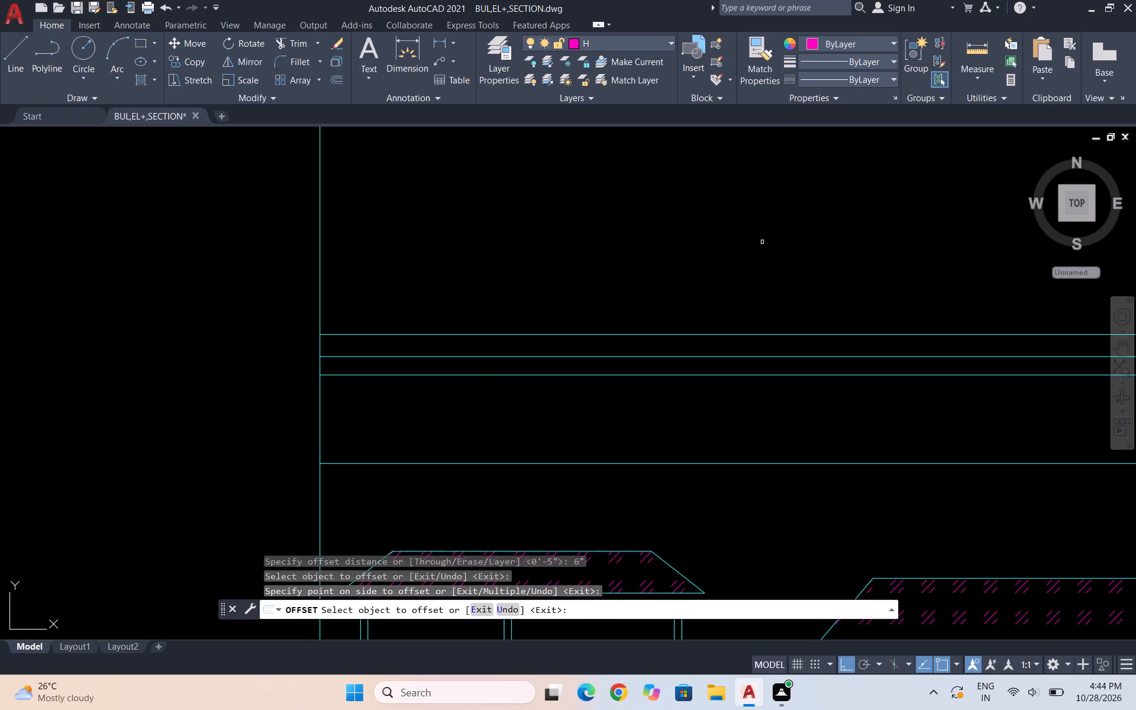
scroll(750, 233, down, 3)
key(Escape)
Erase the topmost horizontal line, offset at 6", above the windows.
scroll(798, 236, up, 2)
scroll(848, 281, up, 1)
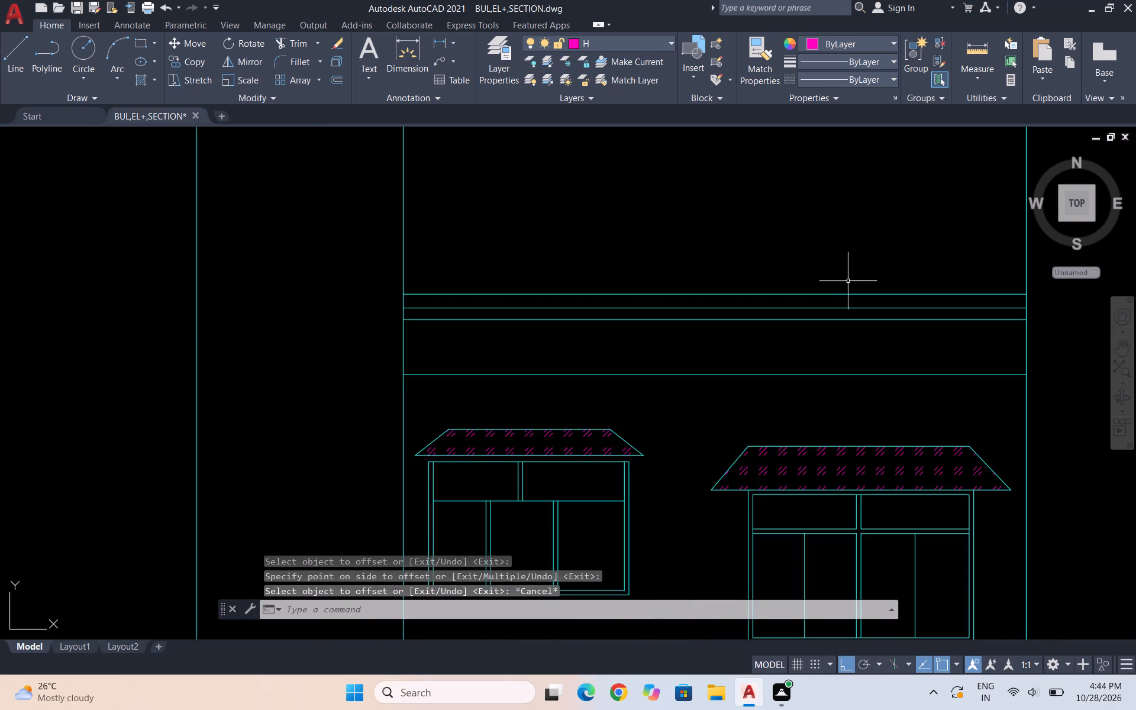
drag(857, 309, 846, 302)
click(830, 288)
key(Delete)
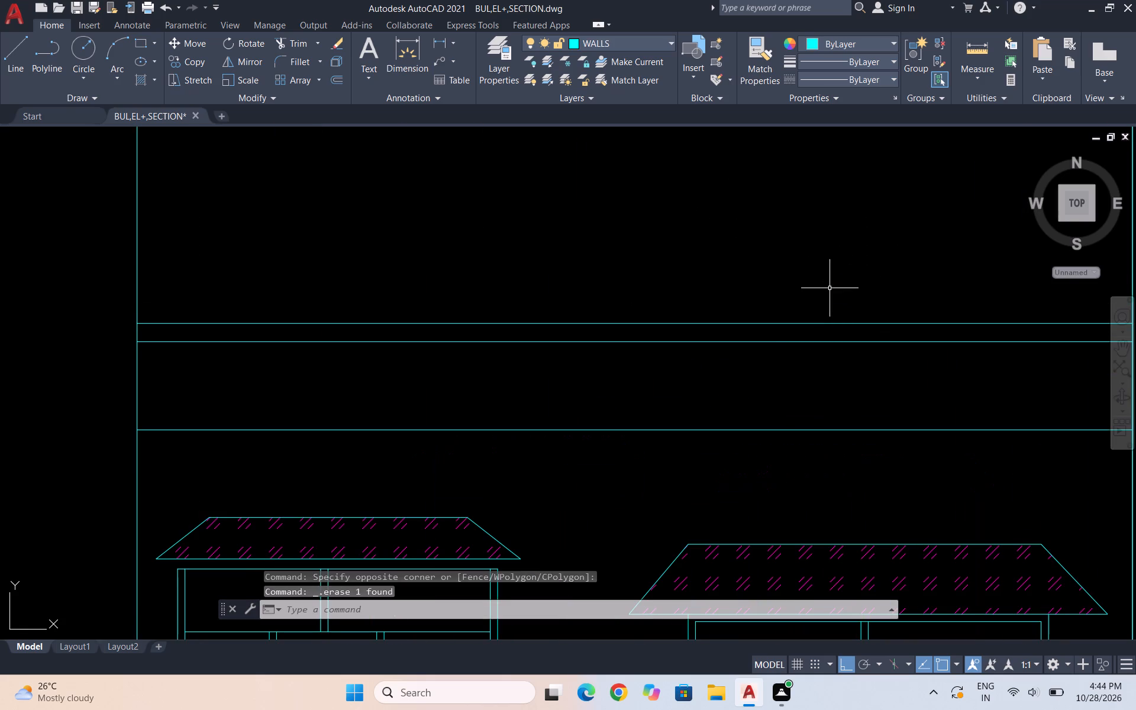
Offset the upper horizontal line above the windows 10" upward.
key(Escape)
key(o)
key(Return)
text(10')
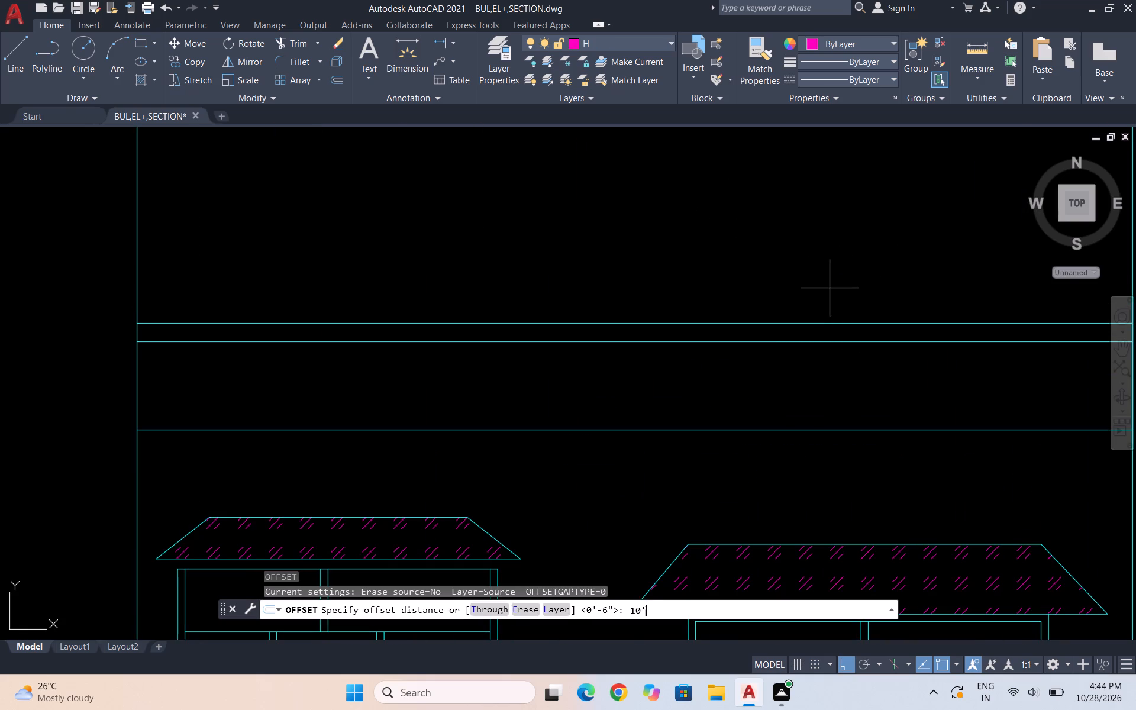
key(BackSpace)
key(shift+quotedbl)
key(Return)
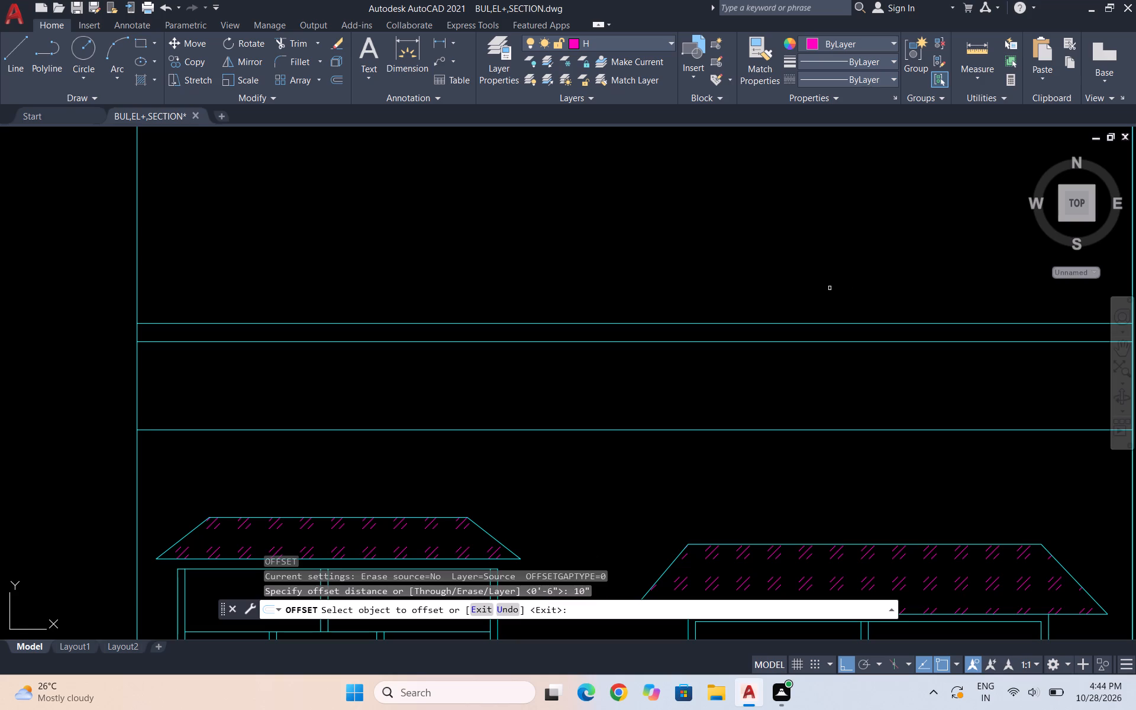
click(840, 327)
drag(833, 323, 822, 295)
click(814, 235)
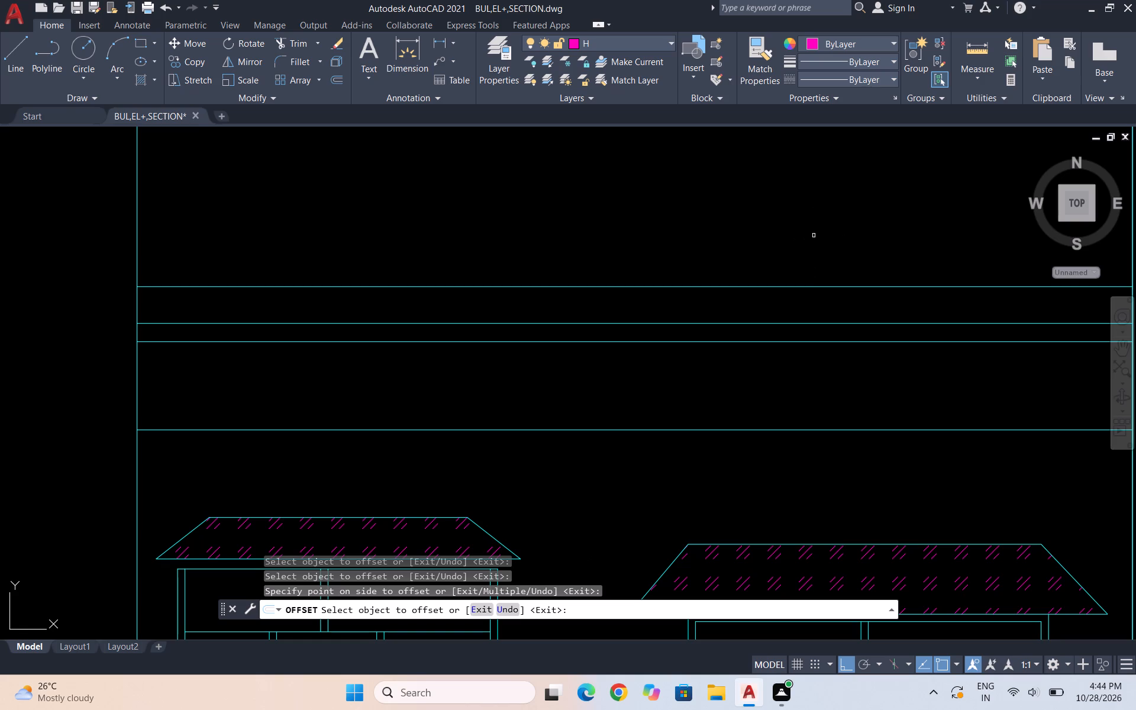
scroll(801, 247, down, 1)
scroll(761, 286, down, 2)
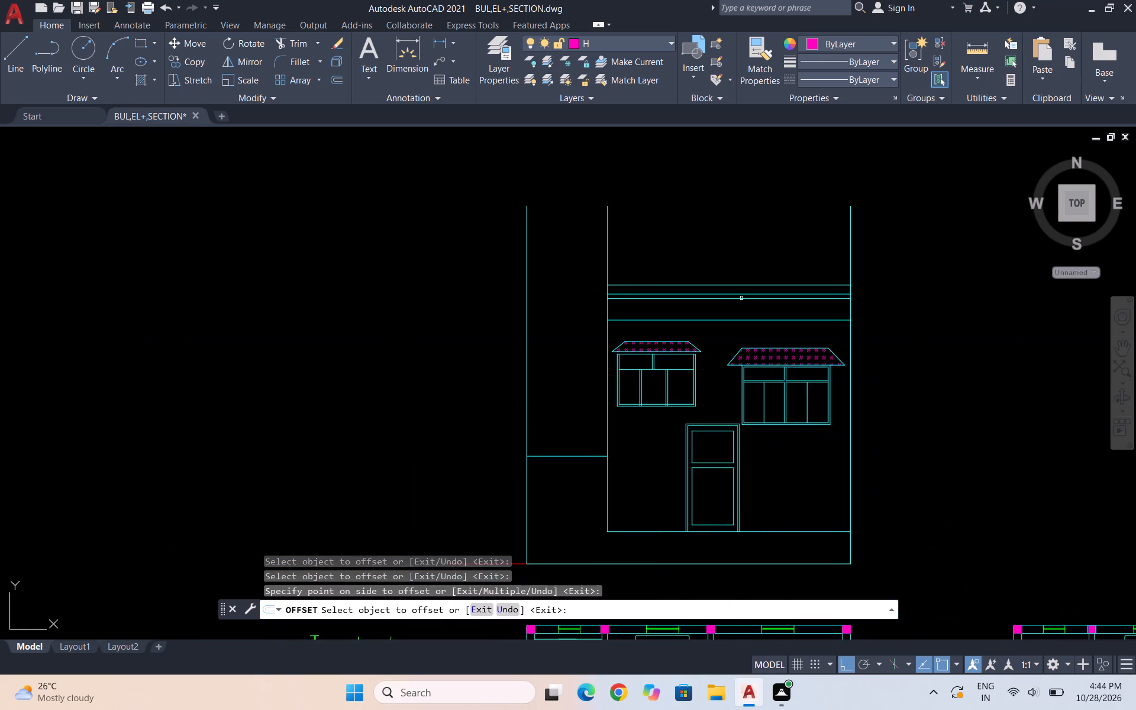
scroll(703, 319, down, 1)
key(Escape)
key(Escape)
Move the three upper horizontal lines straight down so the top one takes the middle one's former position.
scroll(742, 292, up, 2)
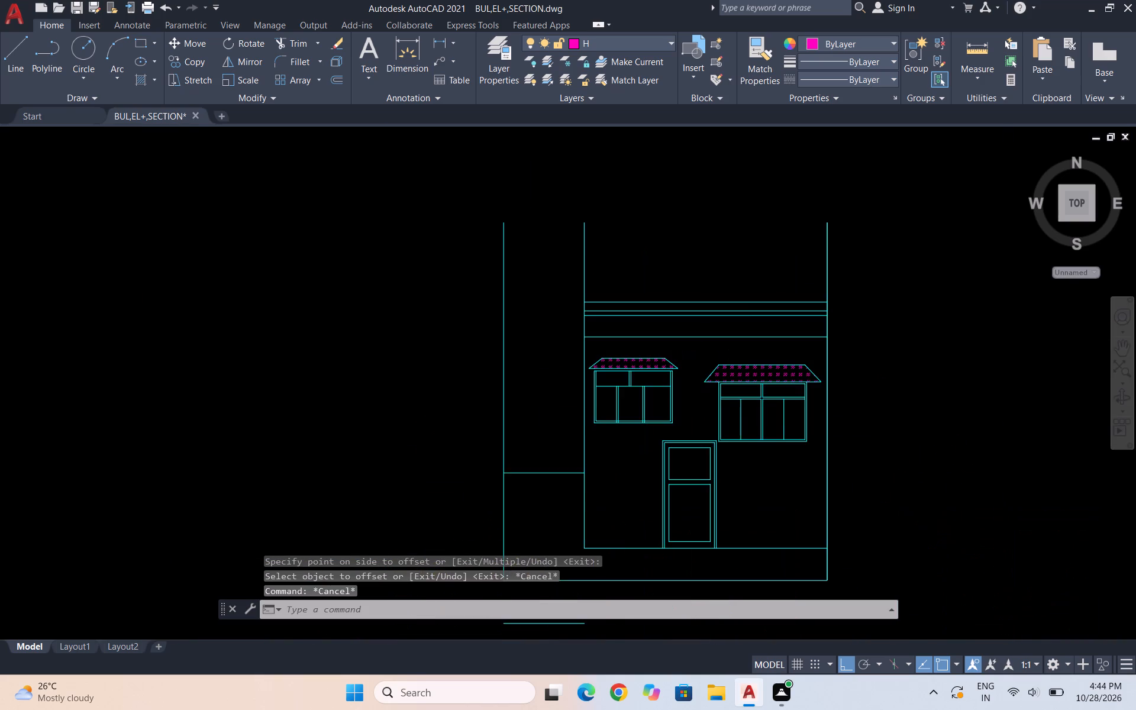
scroll(739, 300, up, 2)
click(780, 398)
click(712, 306)
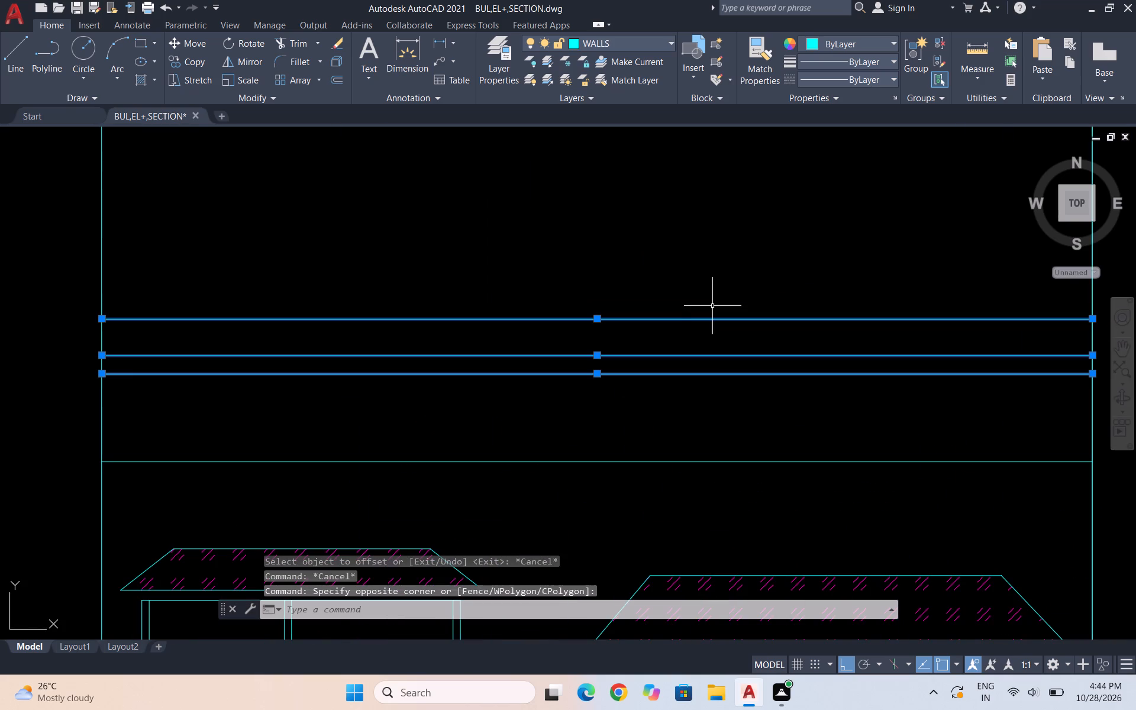
key(m)
key(Return)
scroll(712, 305, down, 2)
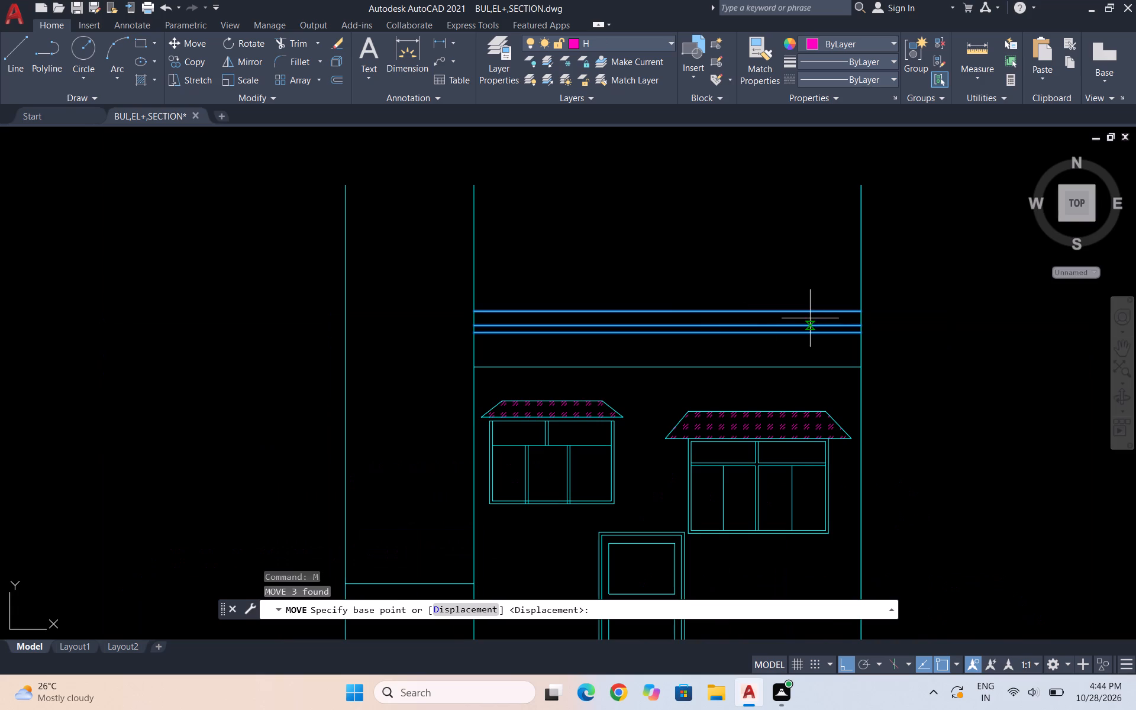
scroll(817, 318, up, 1)
click(883, 308)
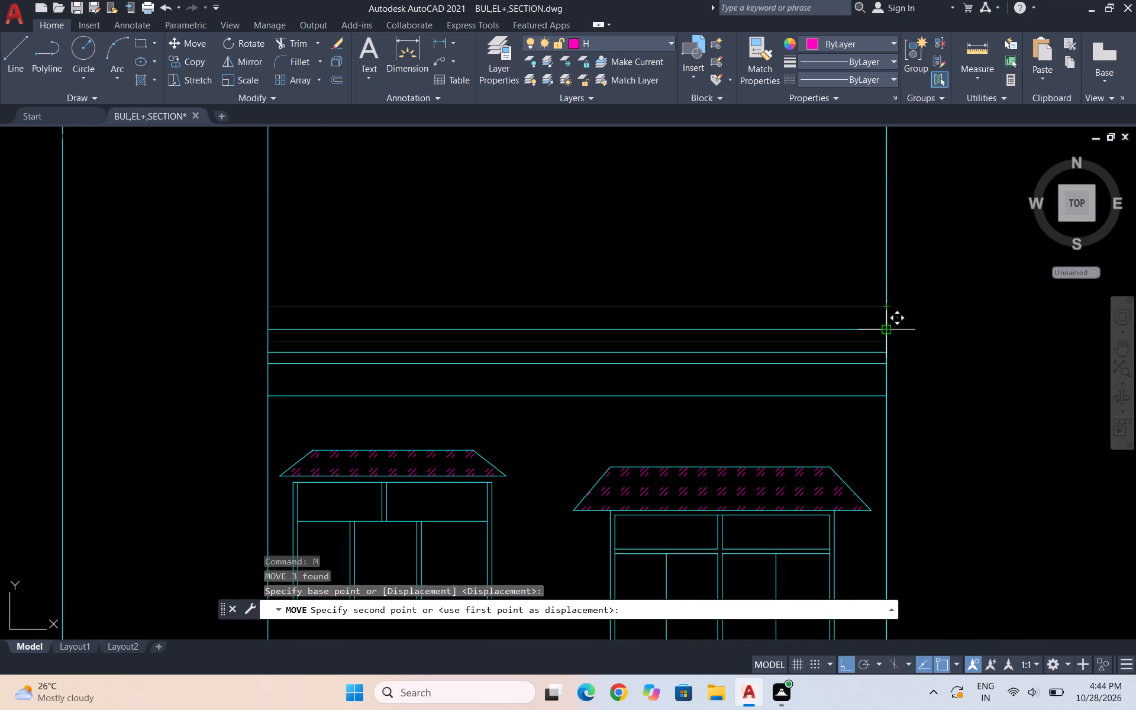
click(882, 325)
key(Escape)
scroll(925, 332, down, 2)
key(Escape)
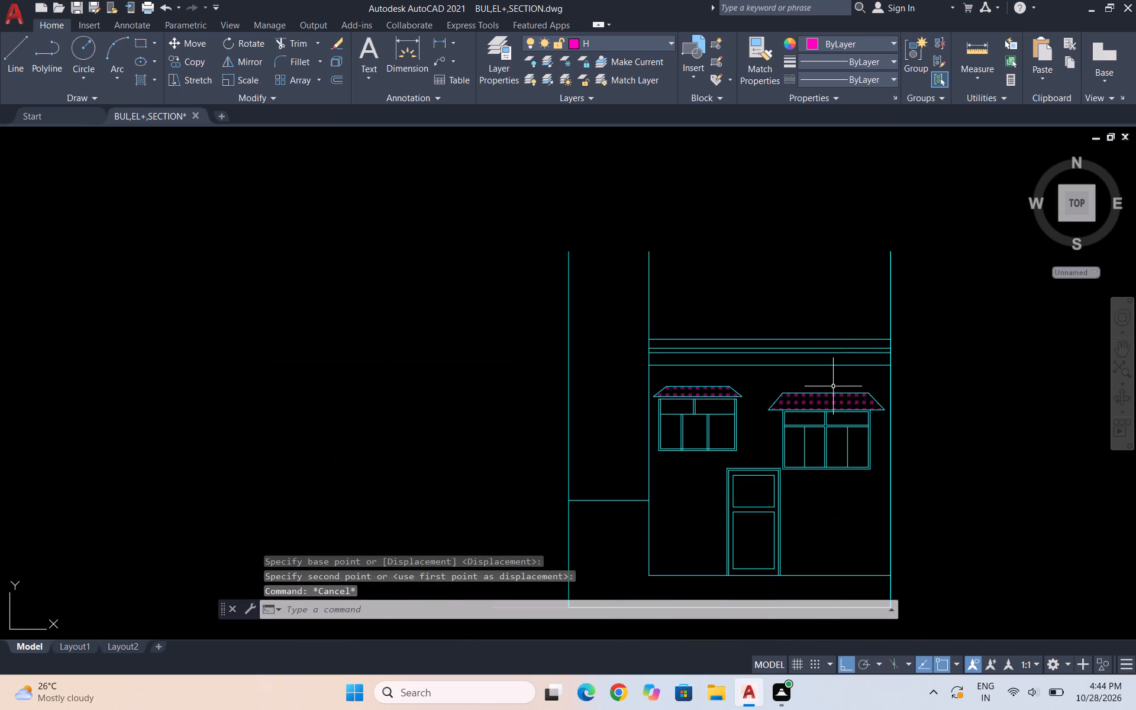
key(Escape)
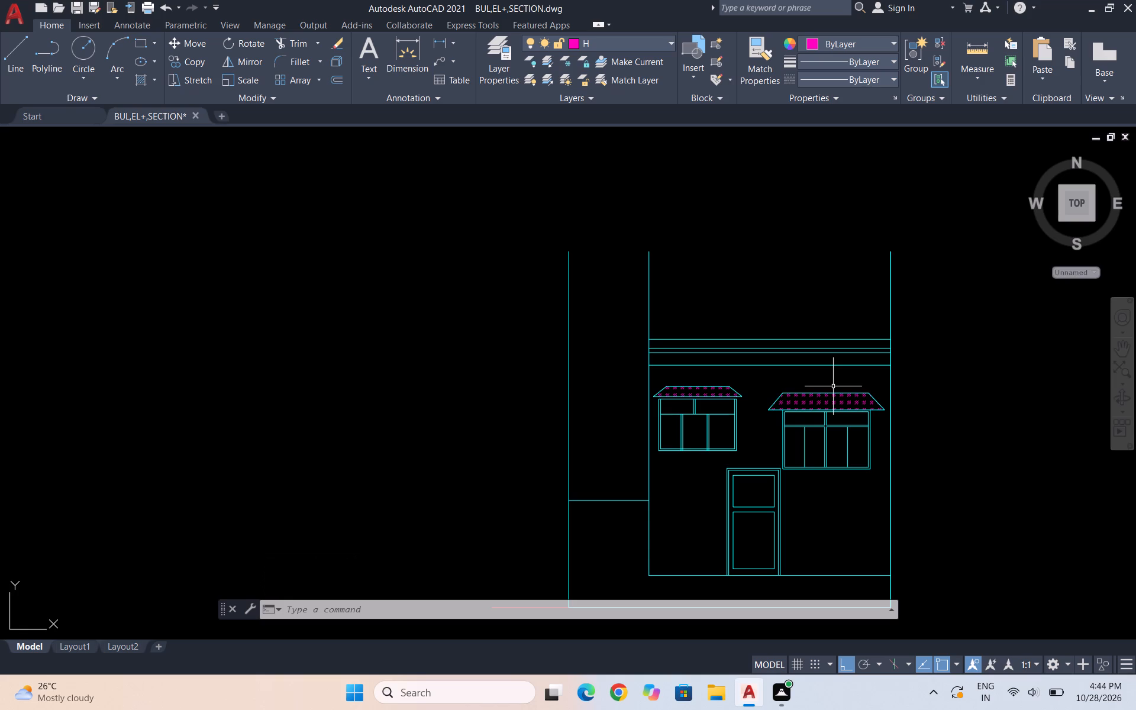
Draw a vertical line about 7' long upward from the lowest of the three moved horizontal lines, above the gap between the windows.
scroll(869, 272, up, 1)
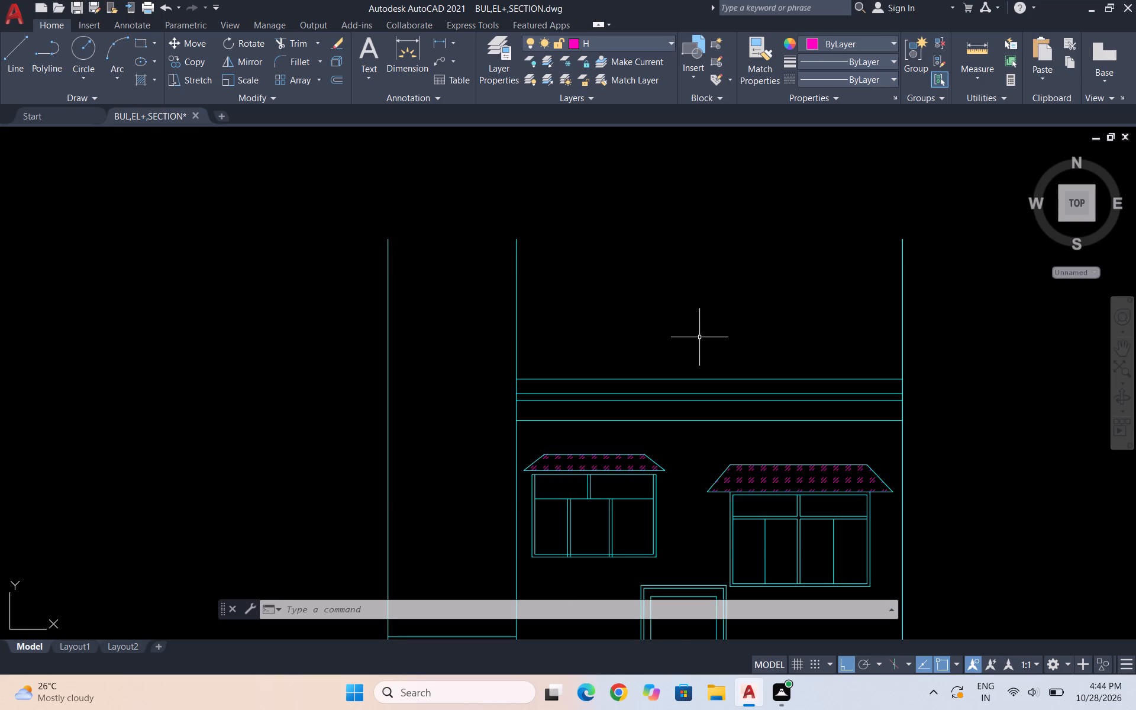
key(l)
key(Return)
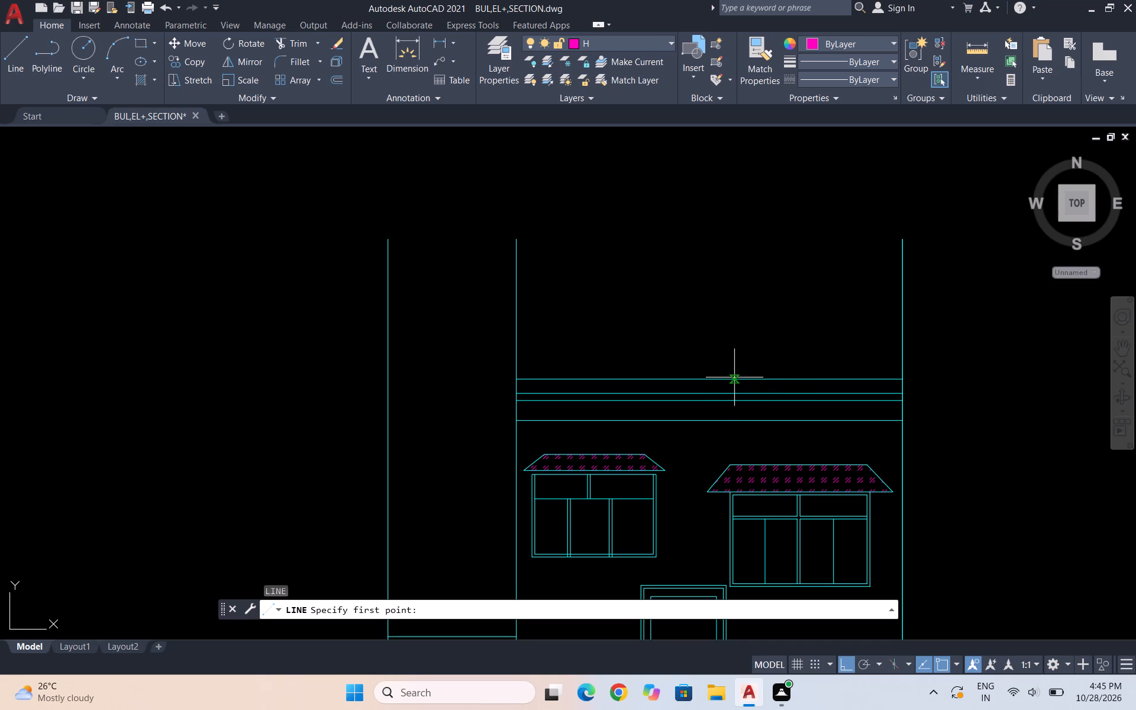
click(676, 399)
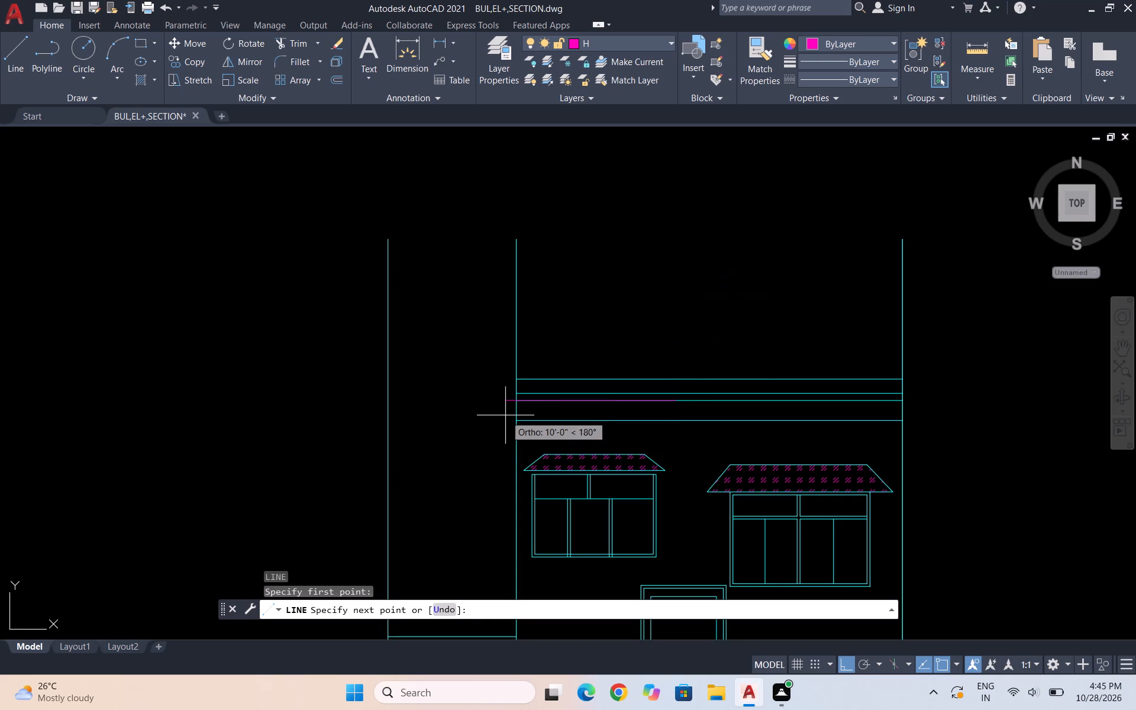
click(674, 277)
key(Escape)
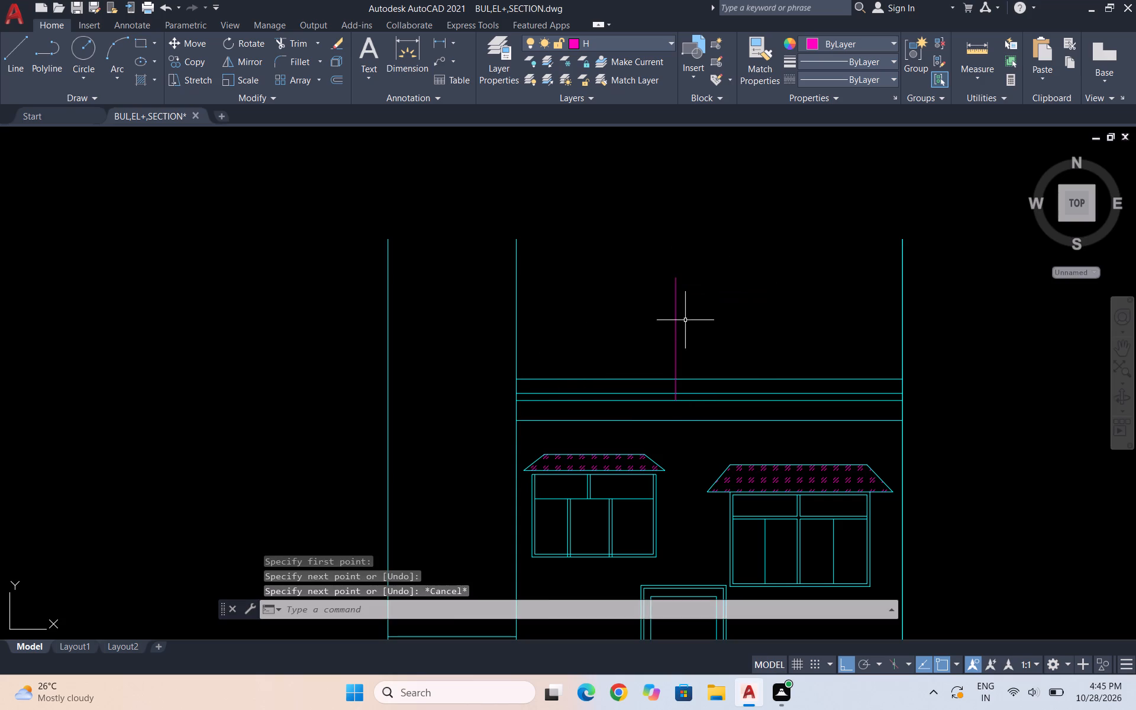
Change the new vertical line to the WALLS layer.
click(685, 320)
click(655, 318)
click(636, 47)
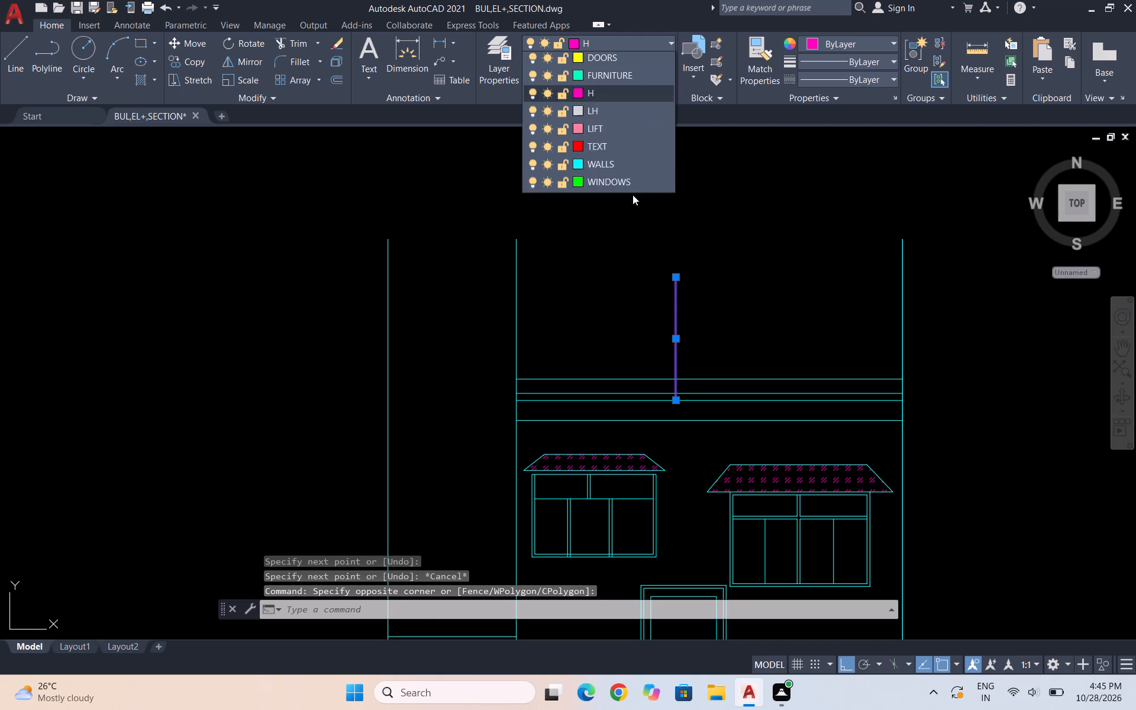
click(615, 209)
key(Escape)
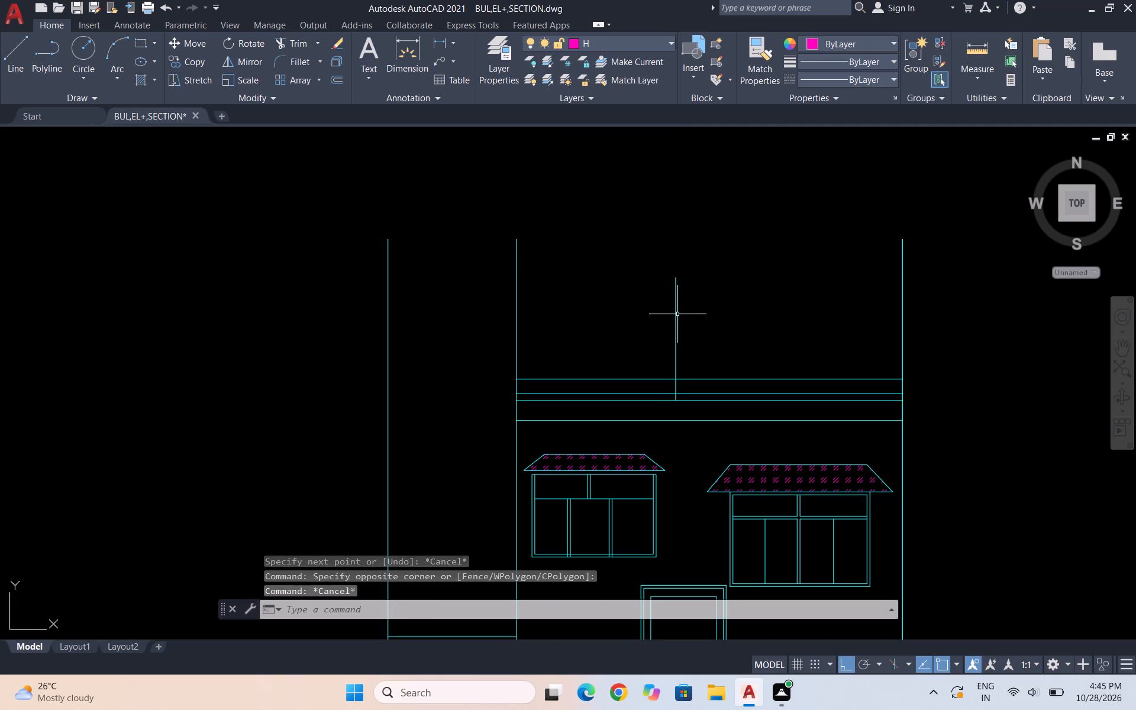
Move the vertical line a short distance left along the horizontal line at its base.
drag(704, 324, 699, 325)
click(650, 318)
key(m)
key(Return)
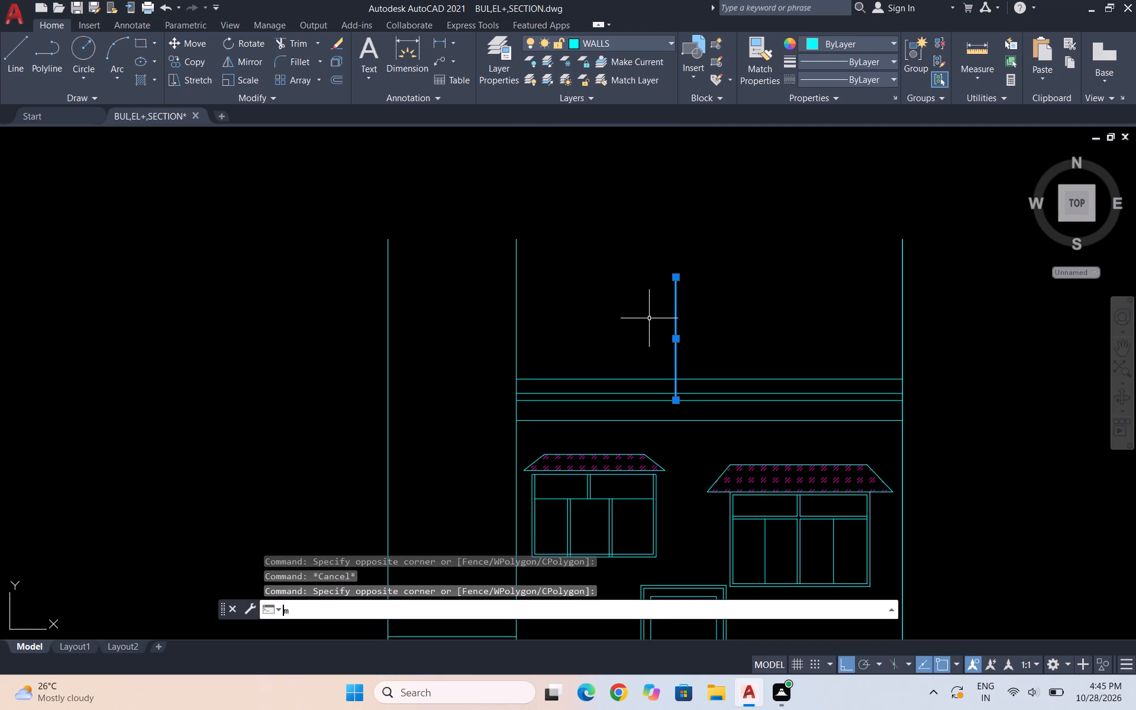
scroll(672, 405, up, 1)
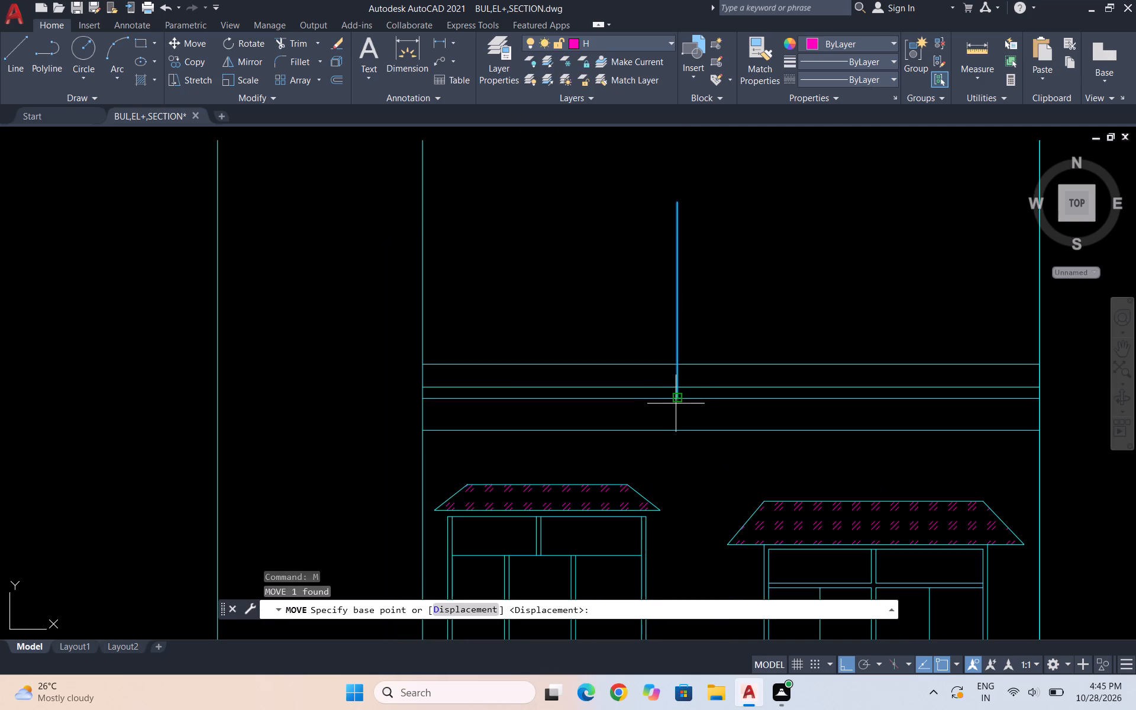
click(676, 399)
click(651, 397)
key(Escape)
Select the vertical line above the horizontal bands.
click(664, 265)
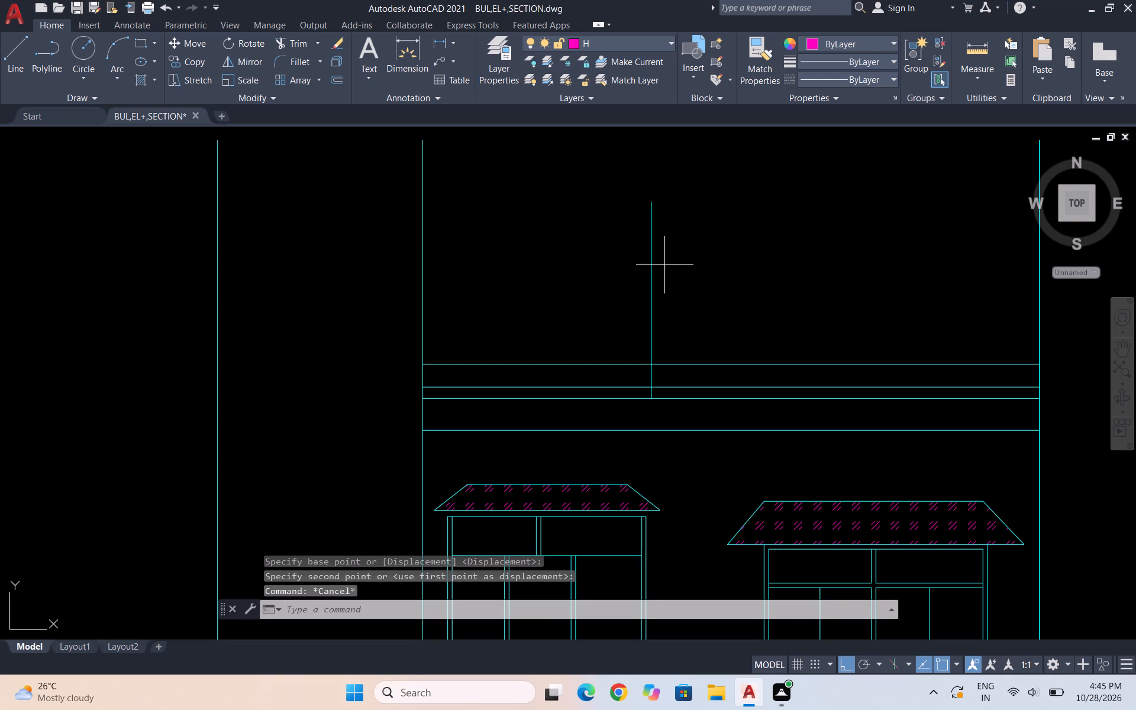
click(606, 252)
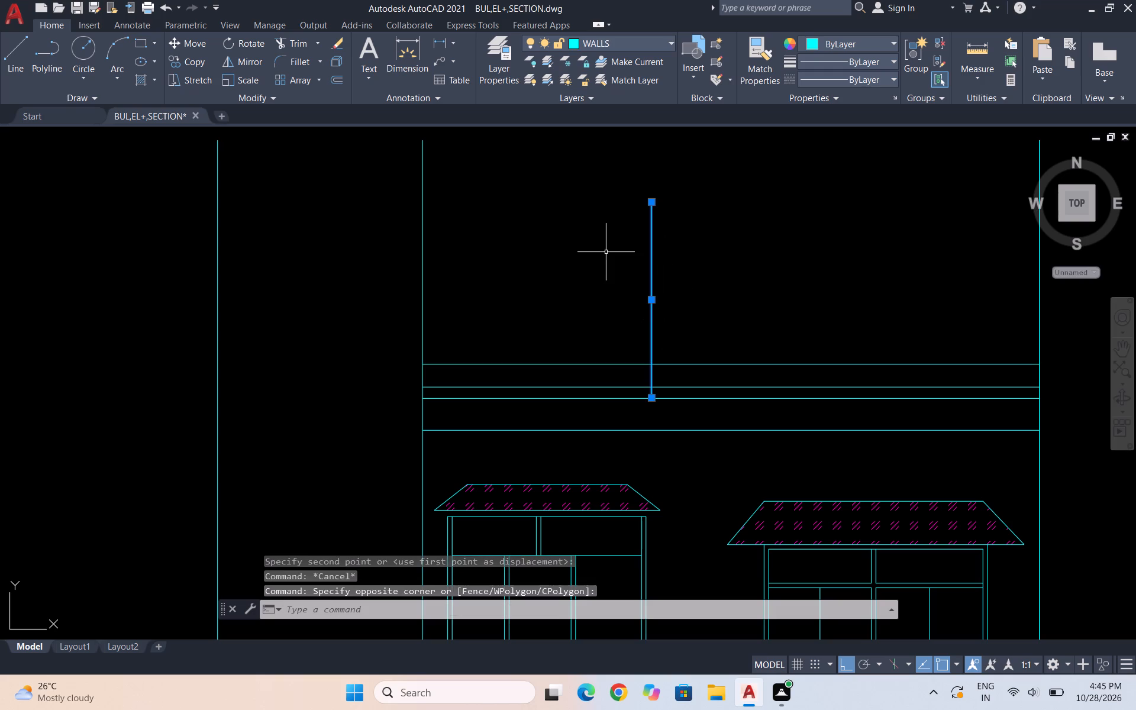
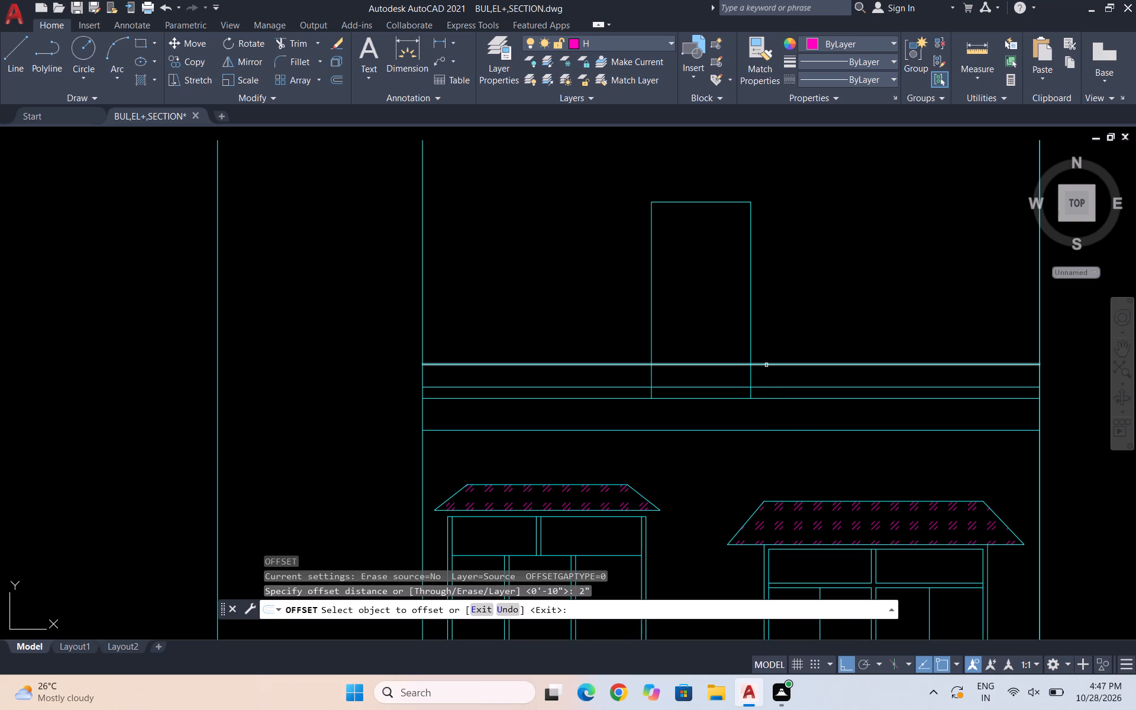
Restart the Offset command with an offset distance of 2".
key(Escape)
key(Escape)
key(o)
key(Return)
text(2")
key(Return)
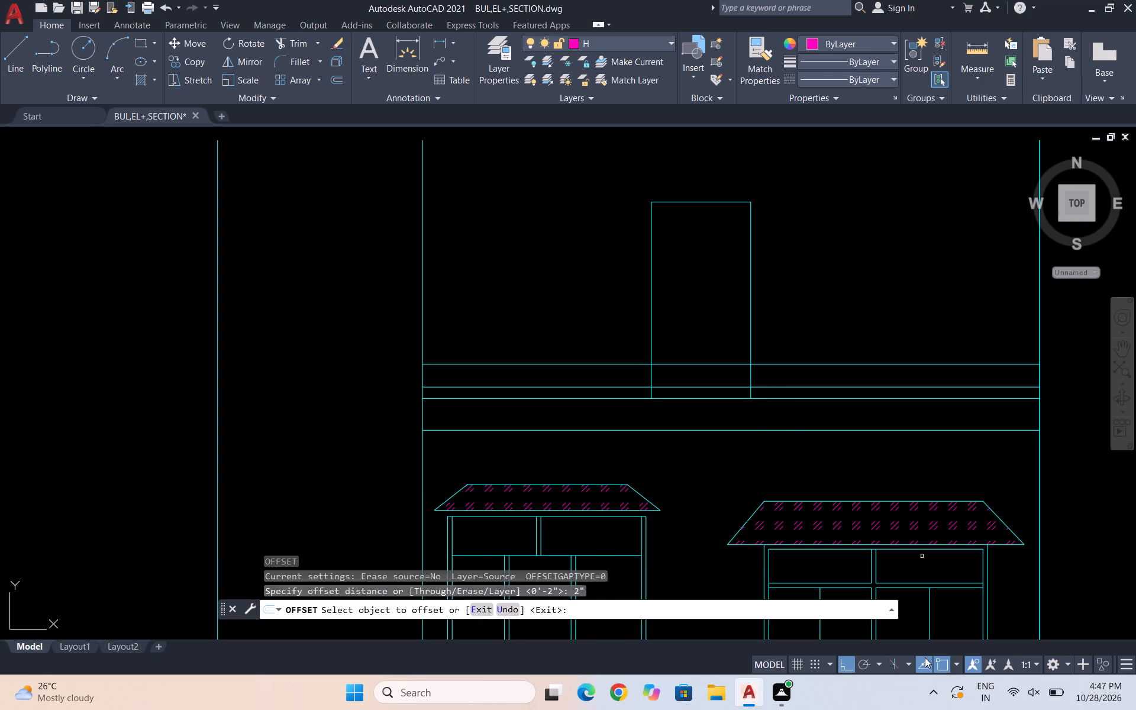
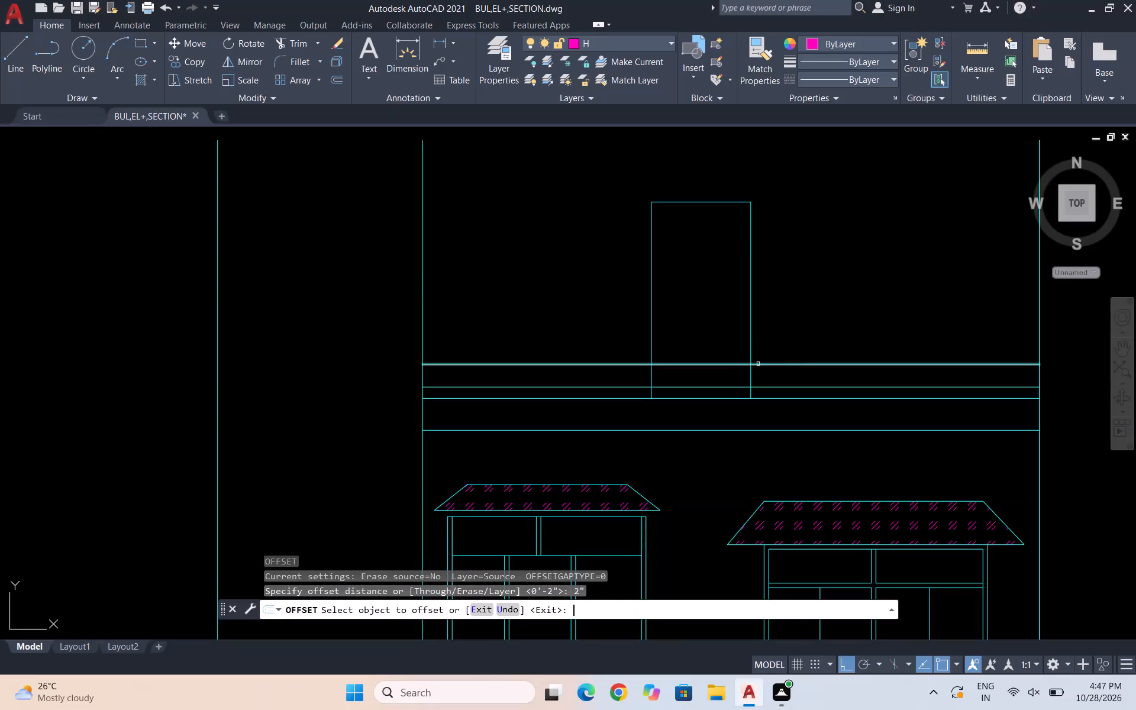
Offset the top line and both side lines of the upper-floor door outline 2" inward.
drag(706, 201, 706, 214)
click(699, 275)
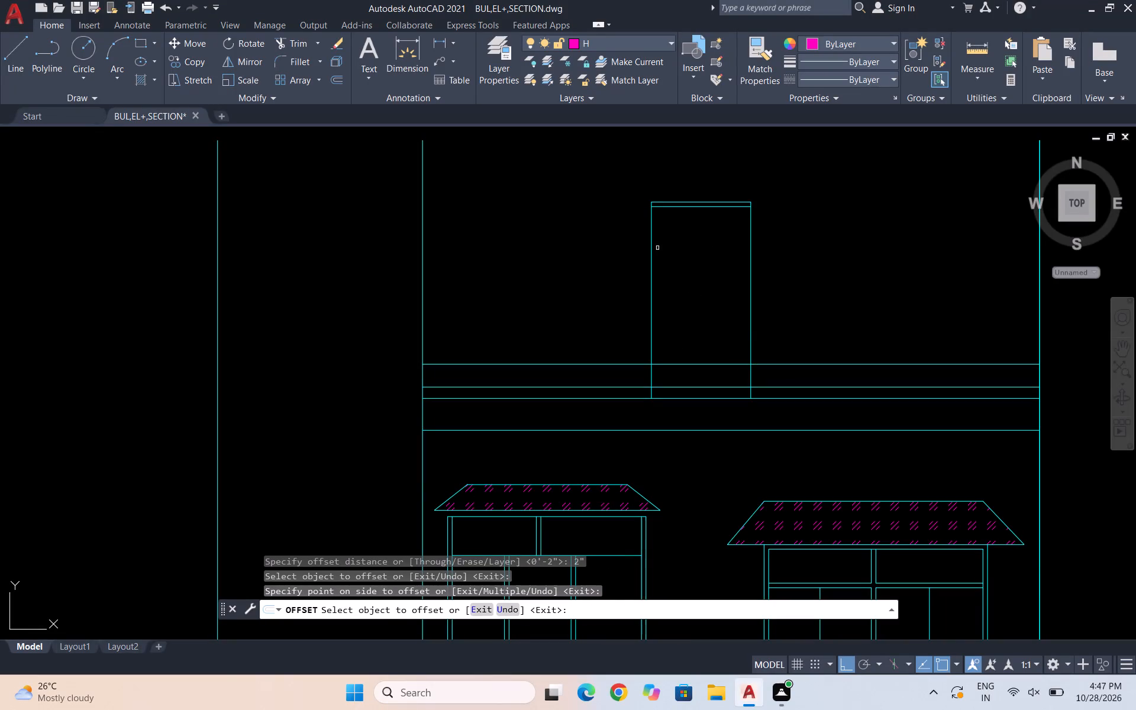
click(653, 241)
click(664, 252)
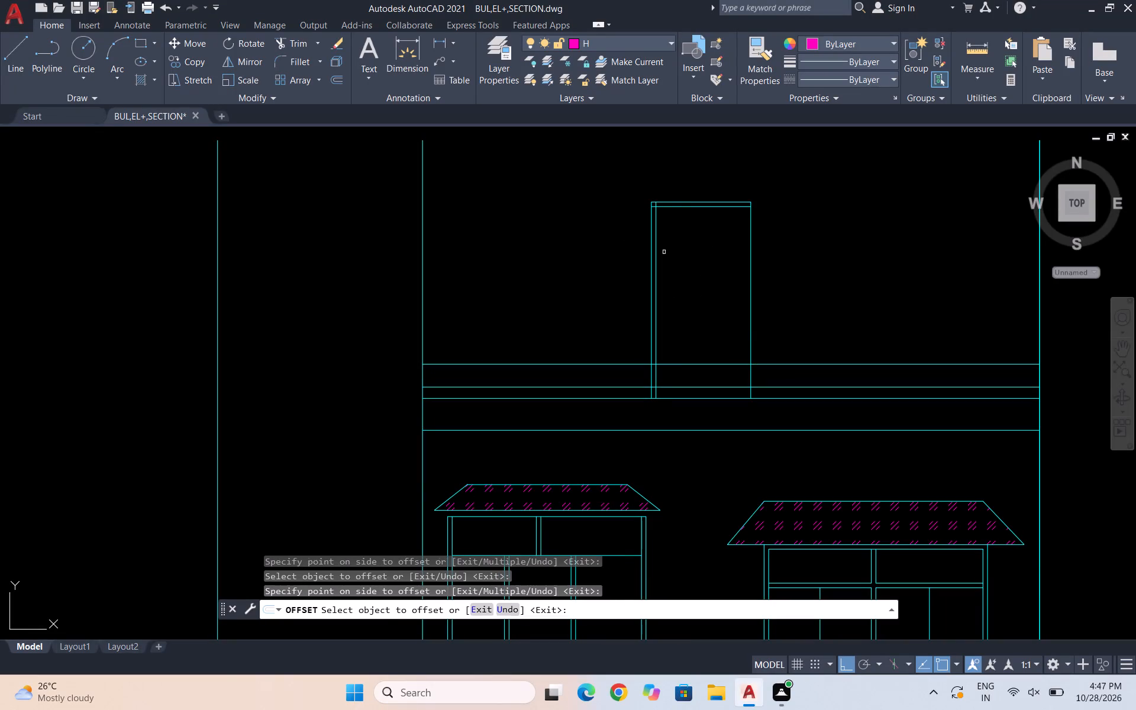
click(750, 259)
click(731, 258)
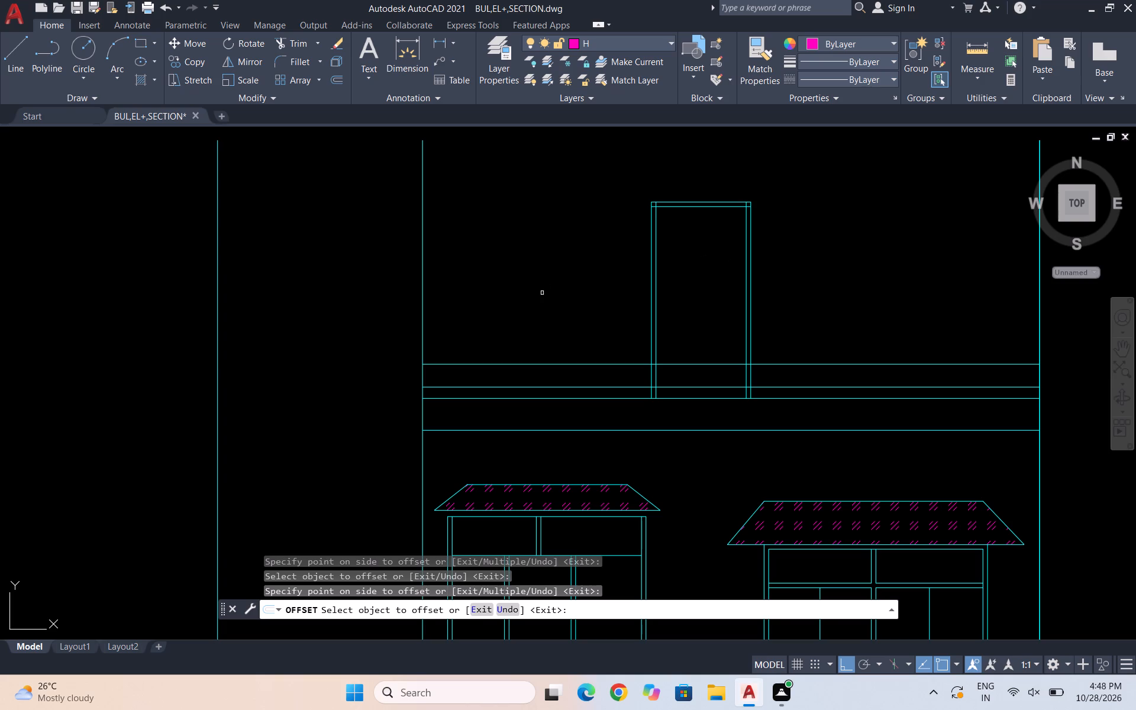
key(Escape)
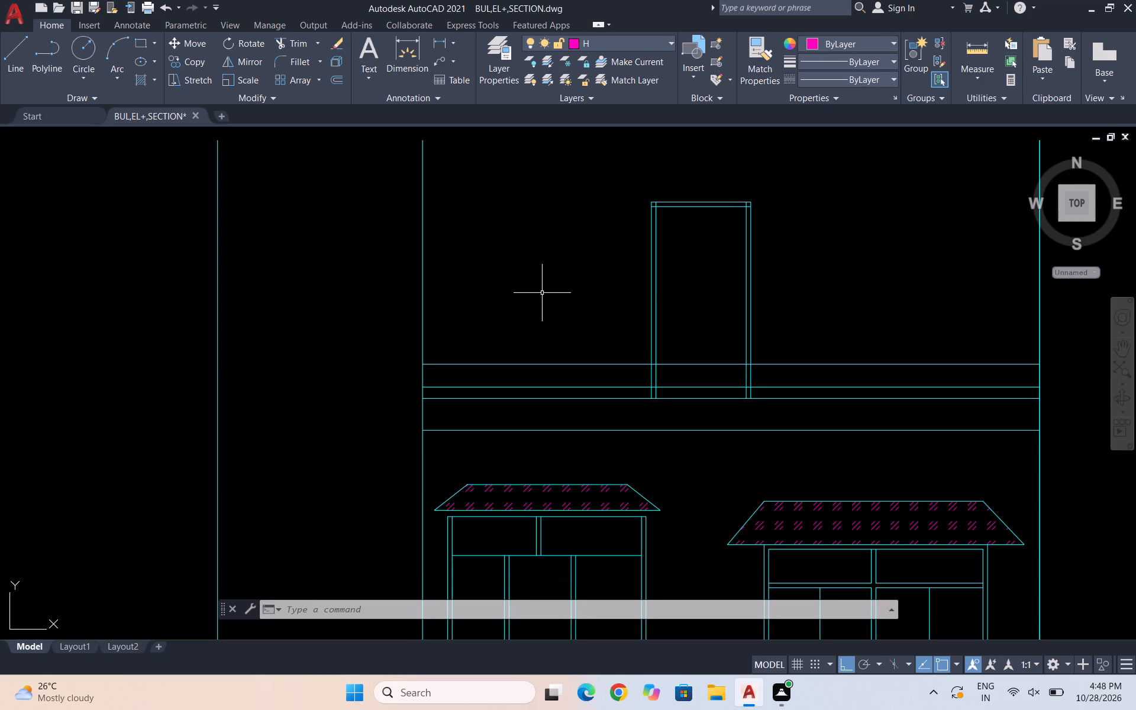
Trim the overlapping inner offset lines at both top corners of the upper-floor door frame.
text(tr)
key(Return)
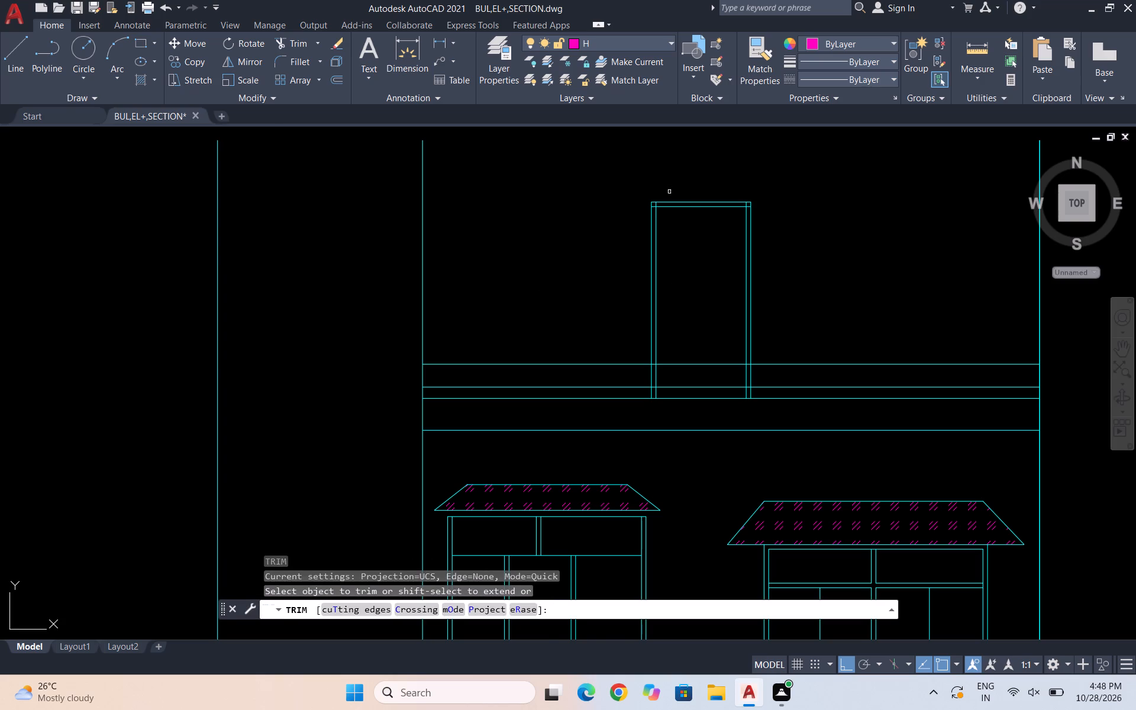
scroll(669, 192, up, 4)
scroll(587, 272, up, 3)
drag(578, 268, 489, 337)
click(488, 370)
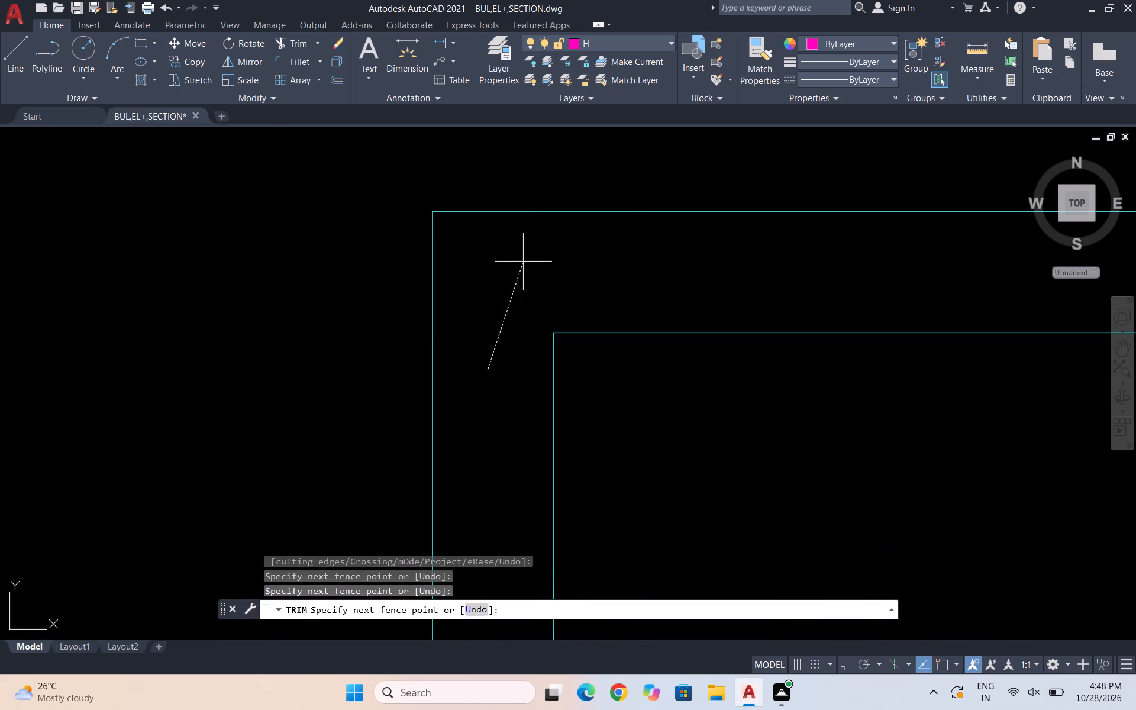
click(524, 259)
scroll(517, 257, down, 3)
scroll(782, 347, down, 2)
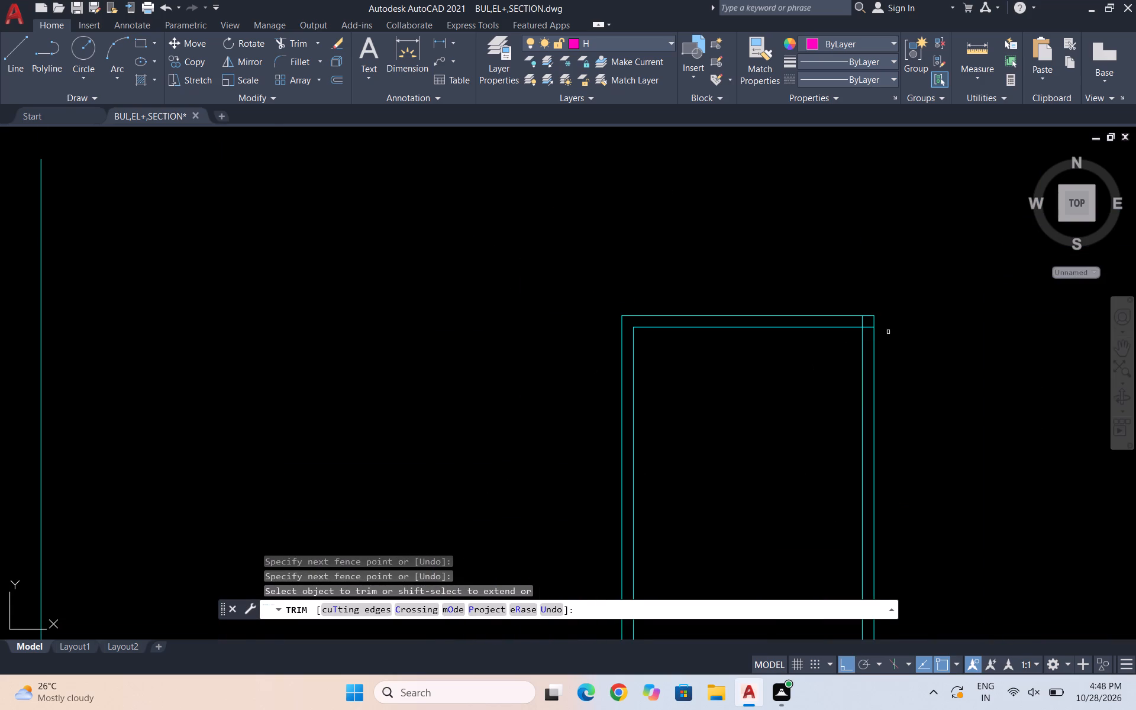
scroll(863, 332, up, 4)
click(788, 321)
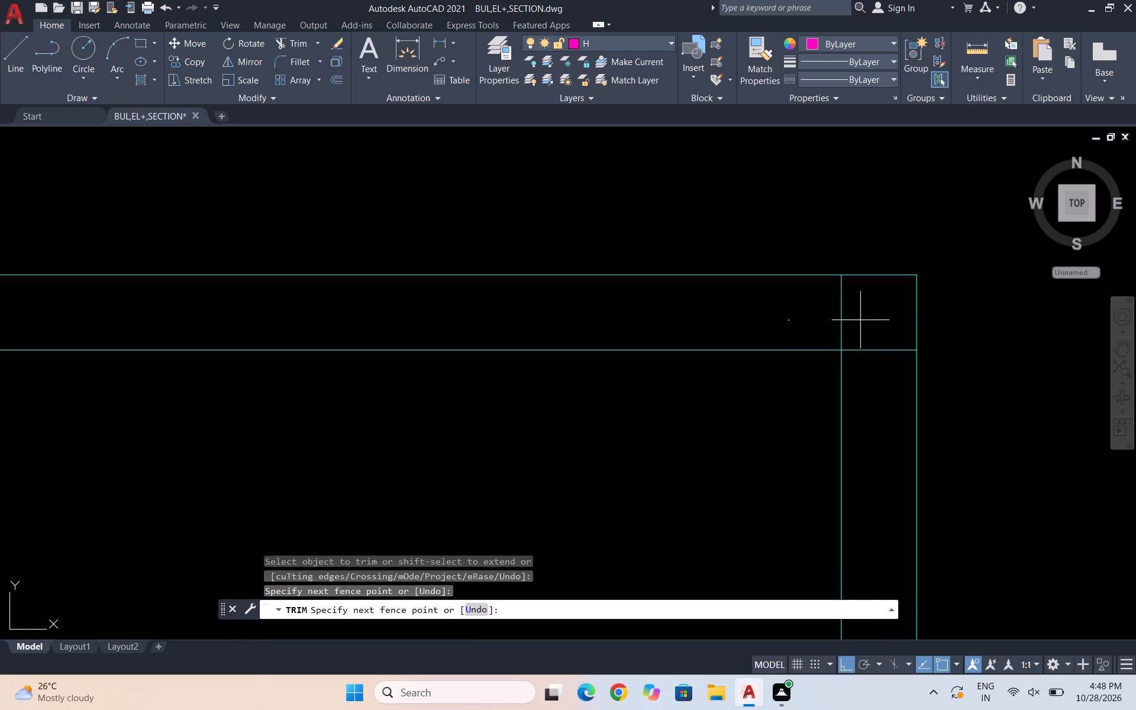
click(887, 365)
scroll(883, 271, down, 4)
scroll(815, 396, down, 3)
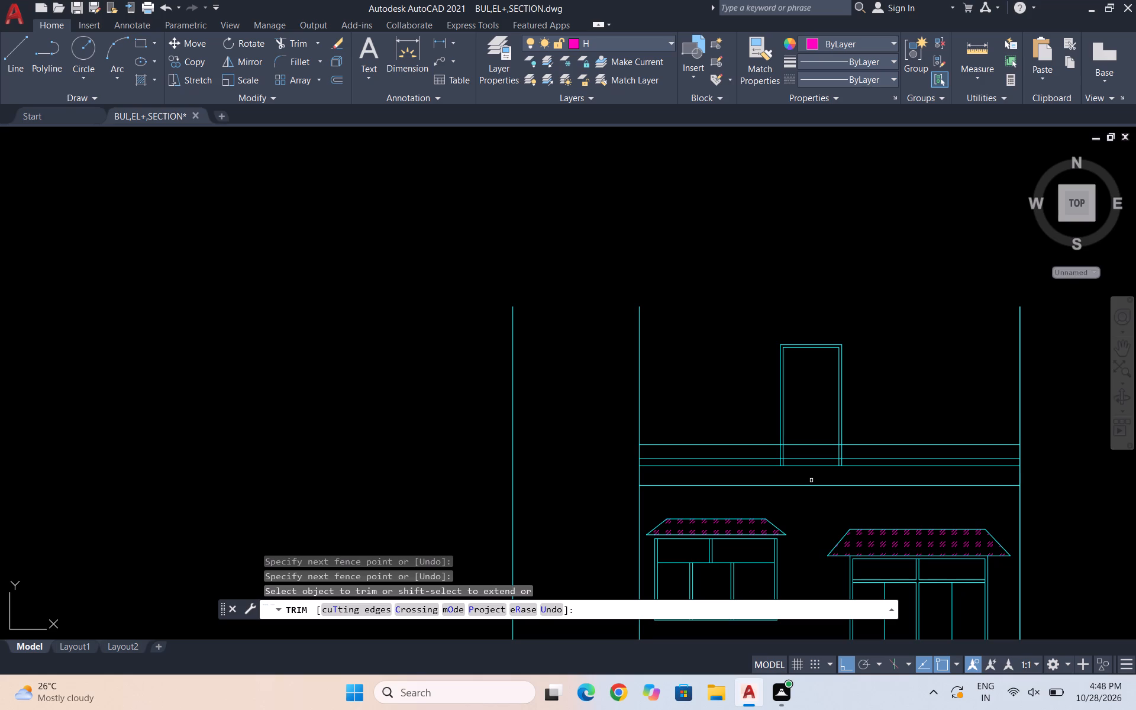
Trim the two upper horizontal band lines where they cross both side jambs of the upper-floor door frame.
scroll(810, 483, up, 3)
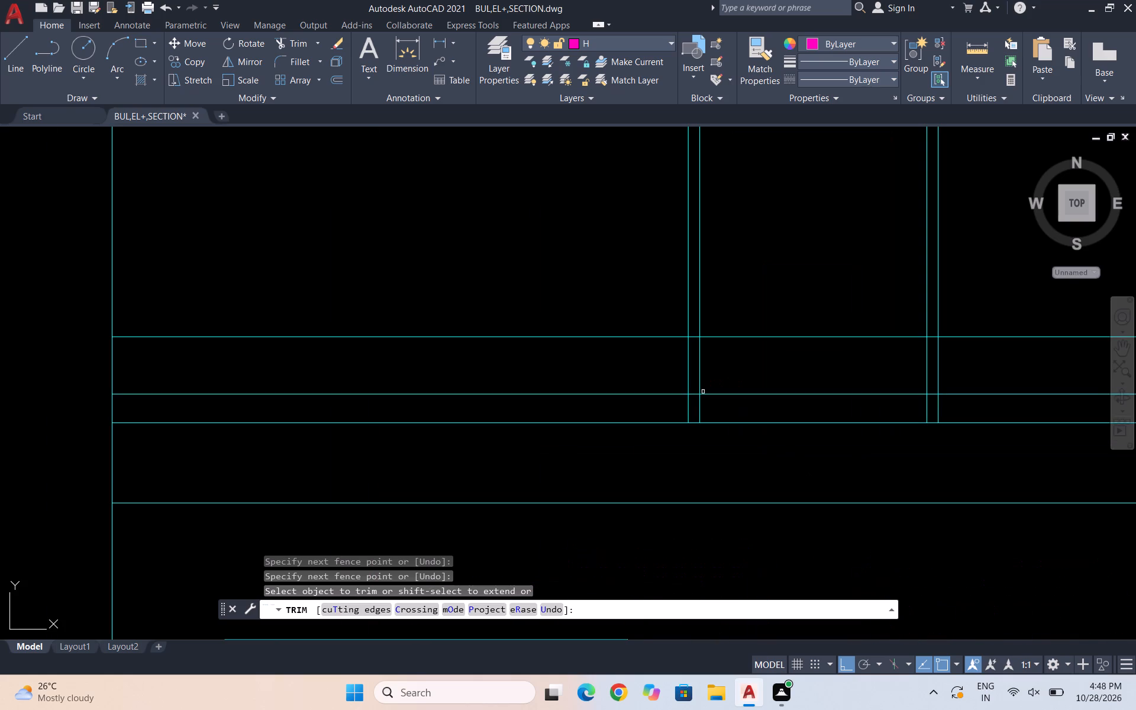
scroll(703, 392, up, 2)
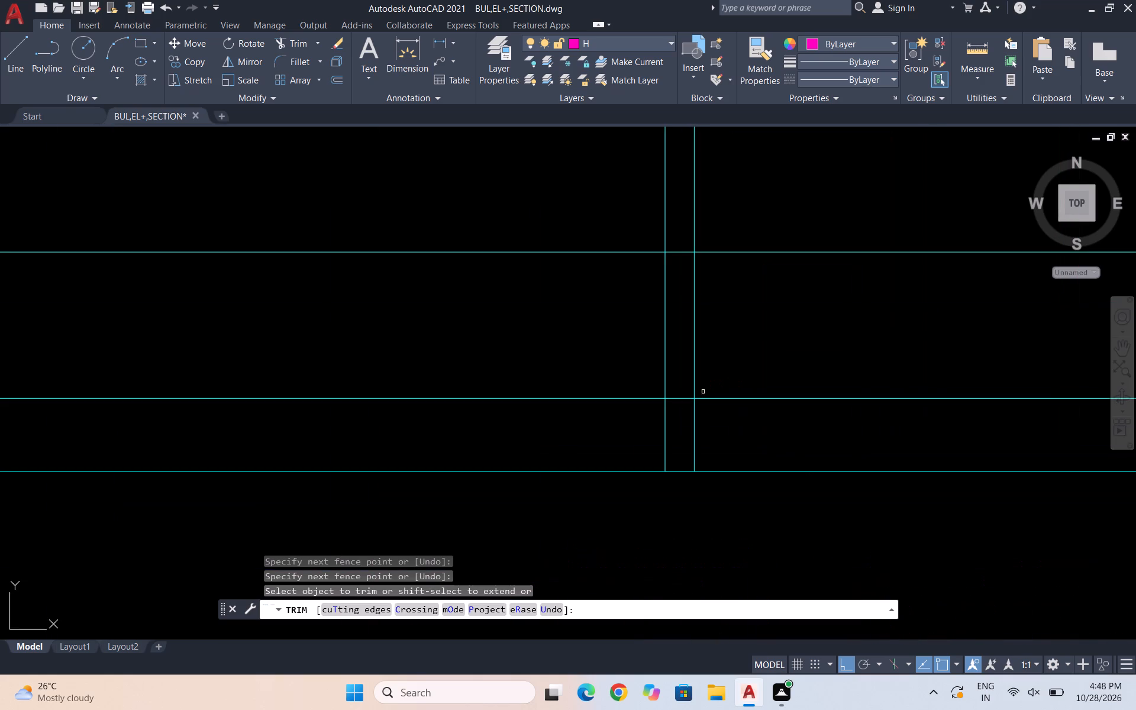
click(680, 230)
click(677, 413)
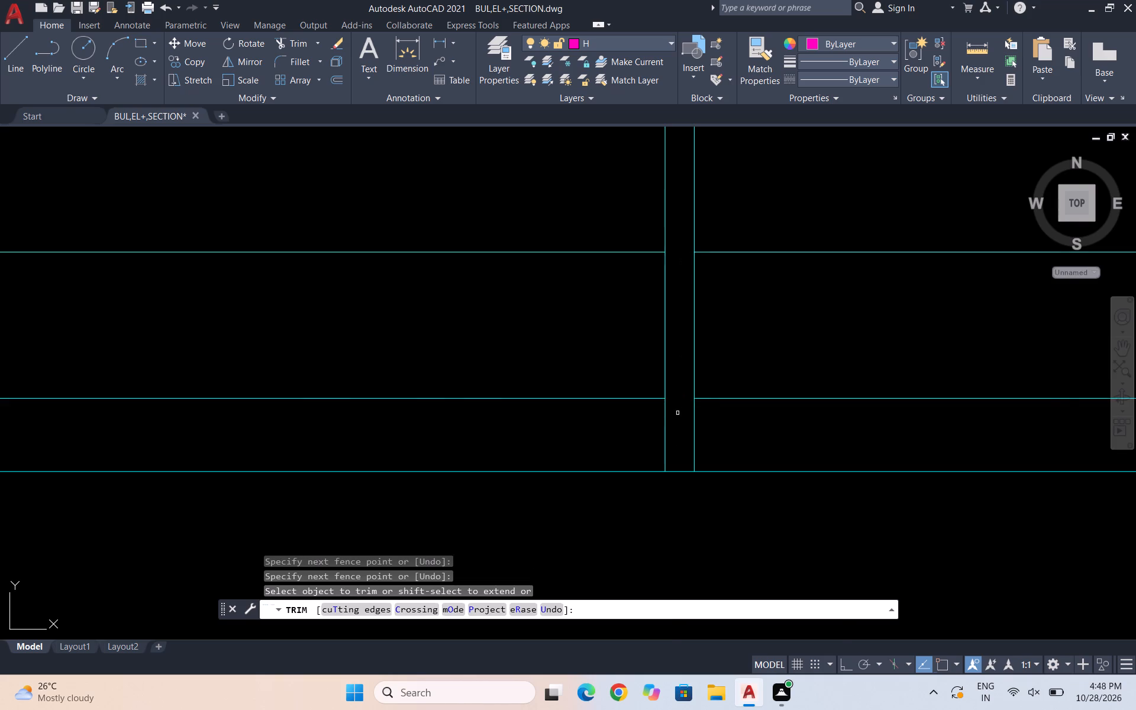
scroll(679, 395, down, 4)
scroll(769, 401, up, 2)
scroll(773, 328, up, 3)
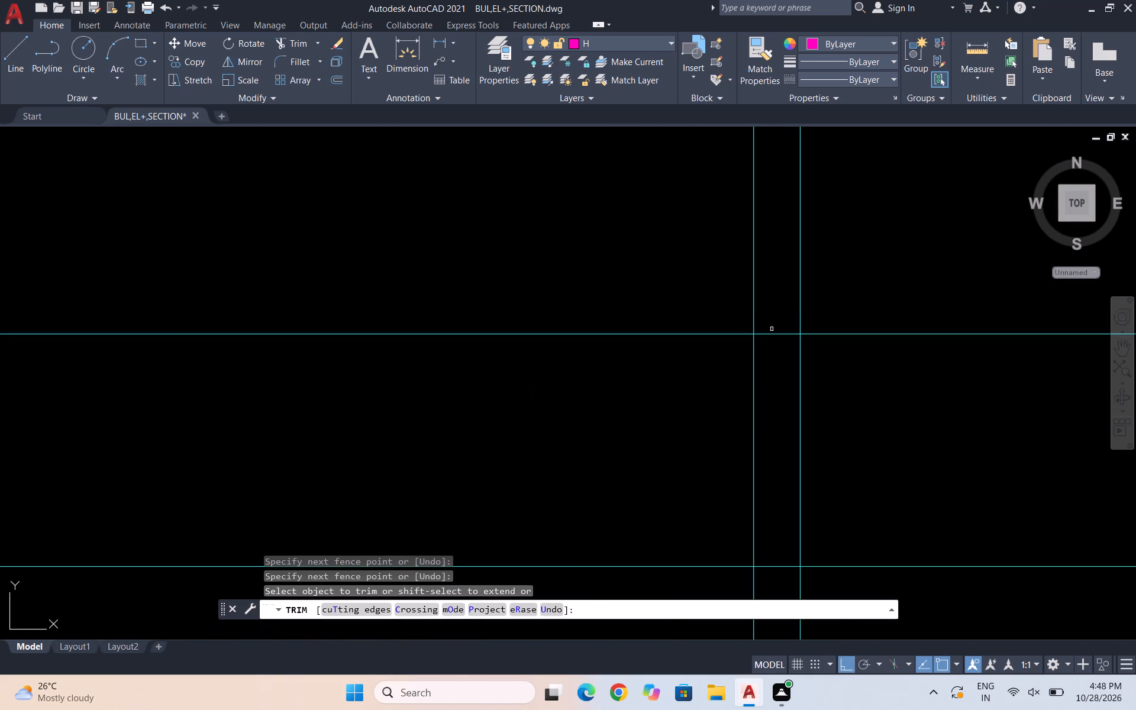
click(771, 312)
scroll(790, 354, down, 2)
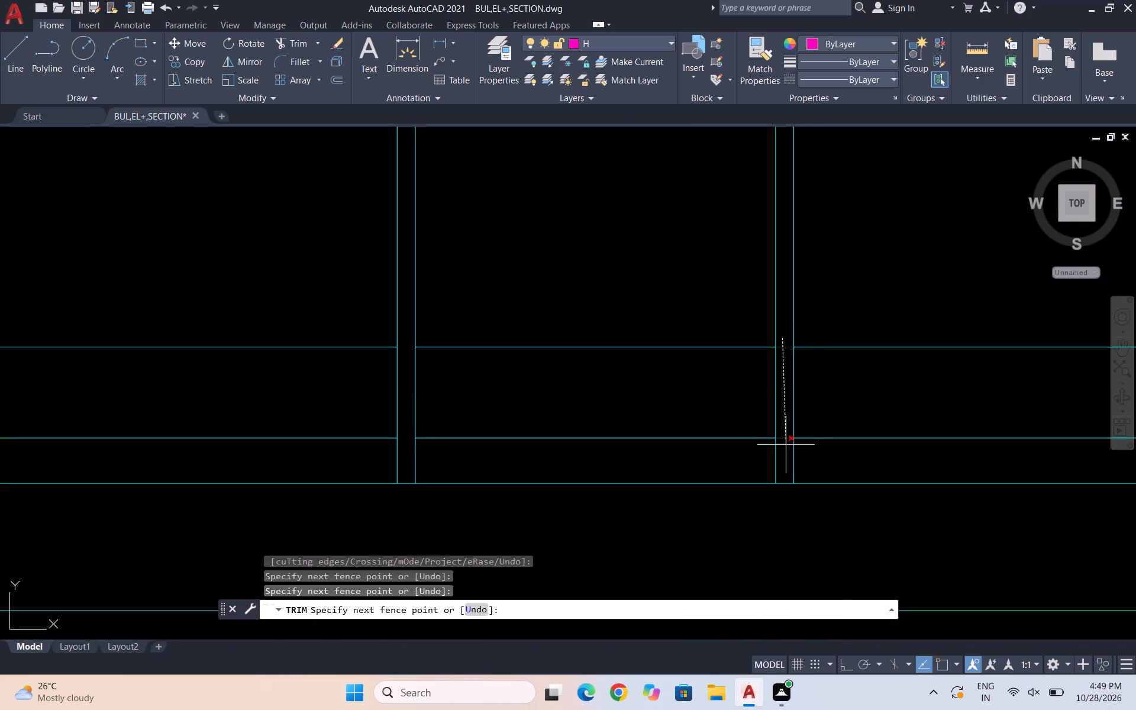
click(786, 445)
scroll(740, 414, down, 3)
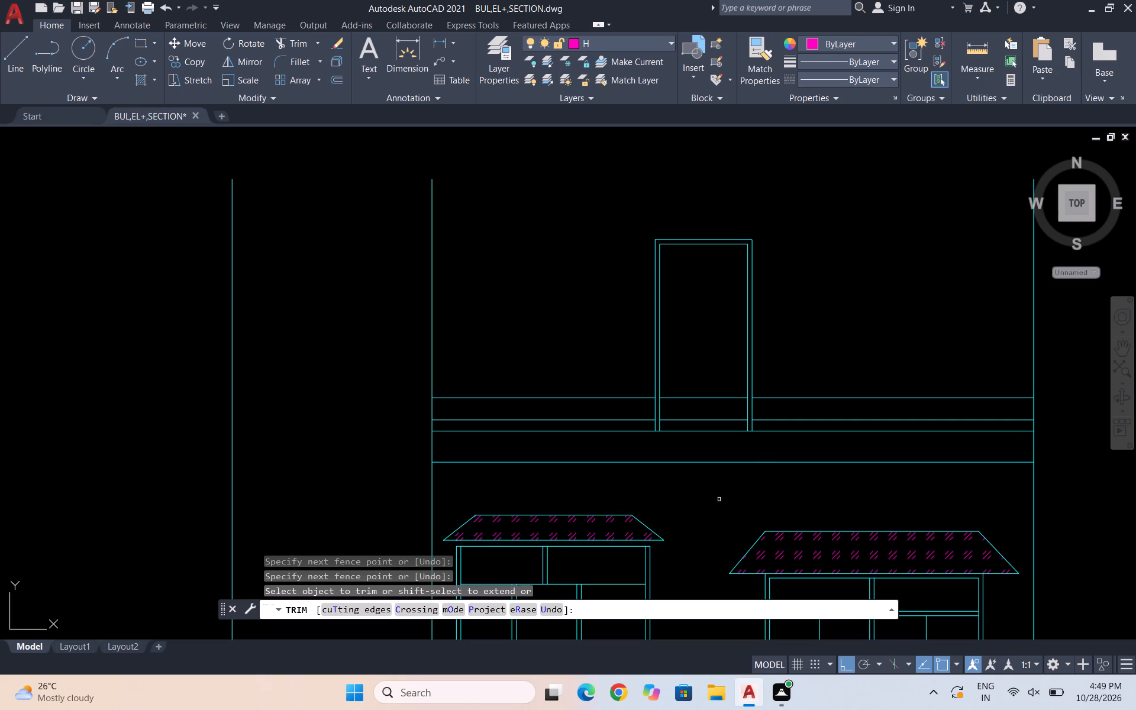
key(Escape)
Draw a rectangular panel inside the upper part of the upper-floor door, slightly inset from the inner frame.
text(rec)
key(Return)
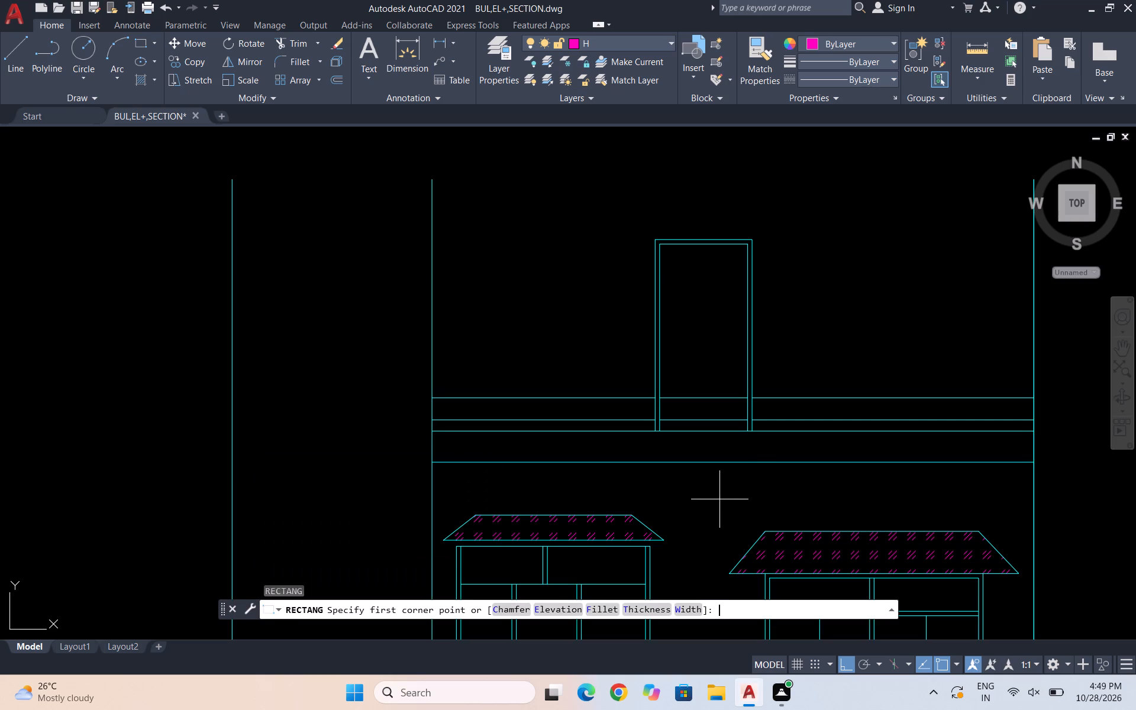
scroll(738, 260, up, 1)
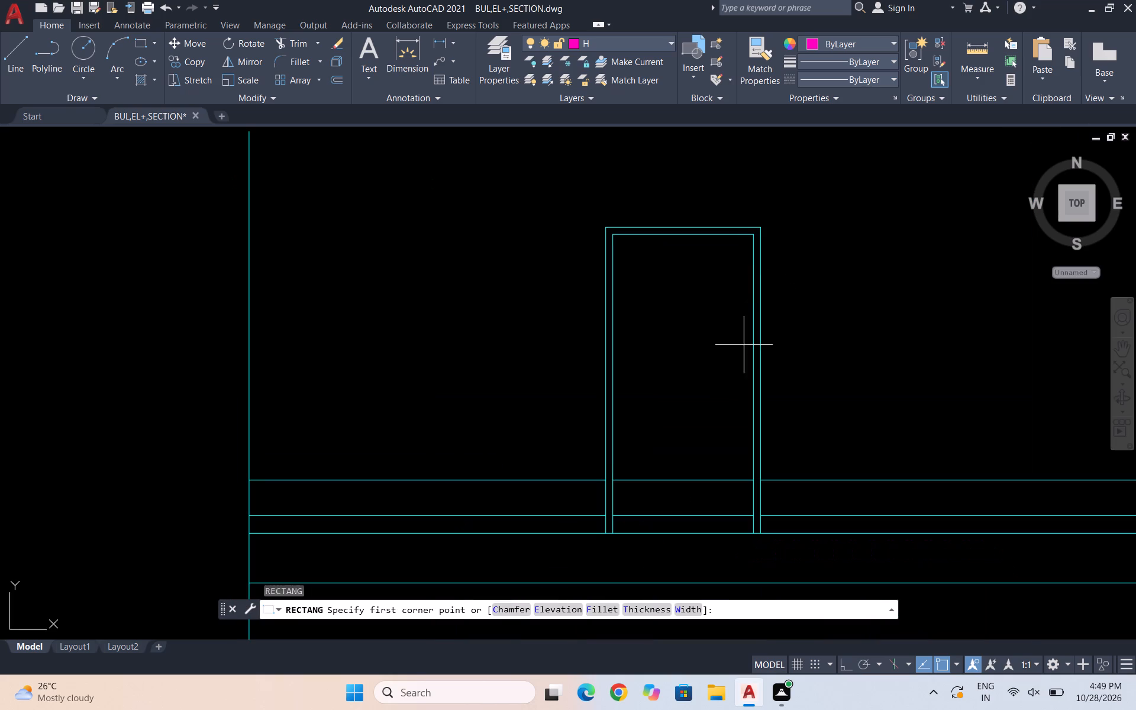
scroll(743, 334, up, 1)
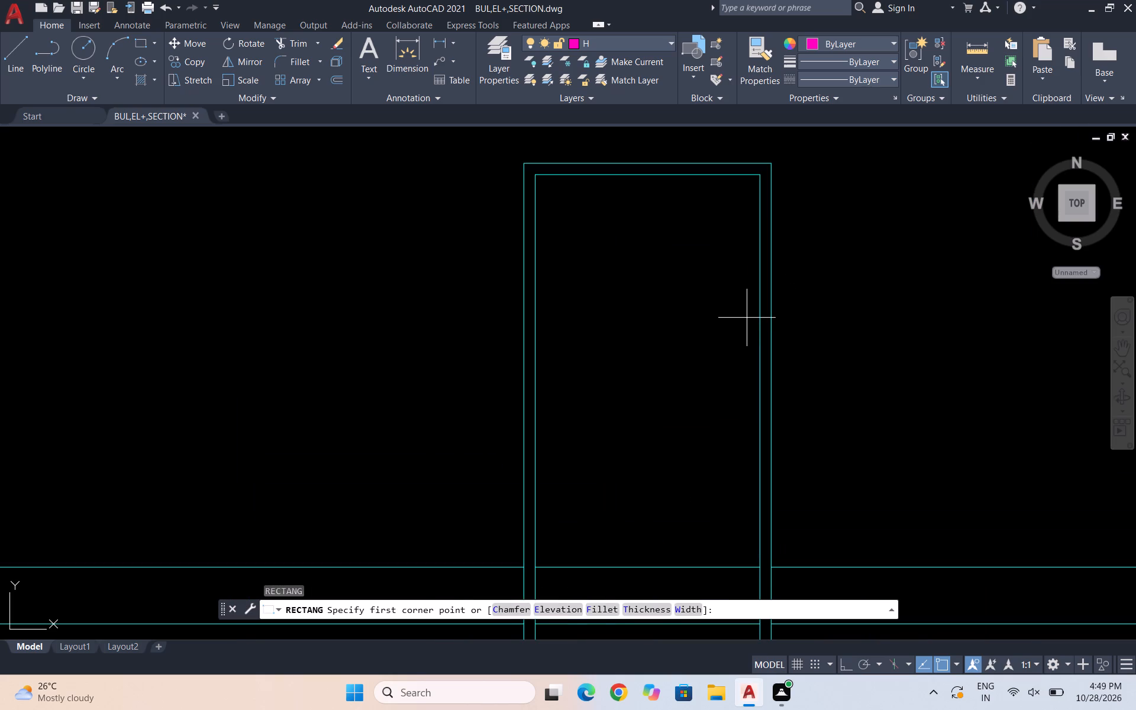
click(747, 318)
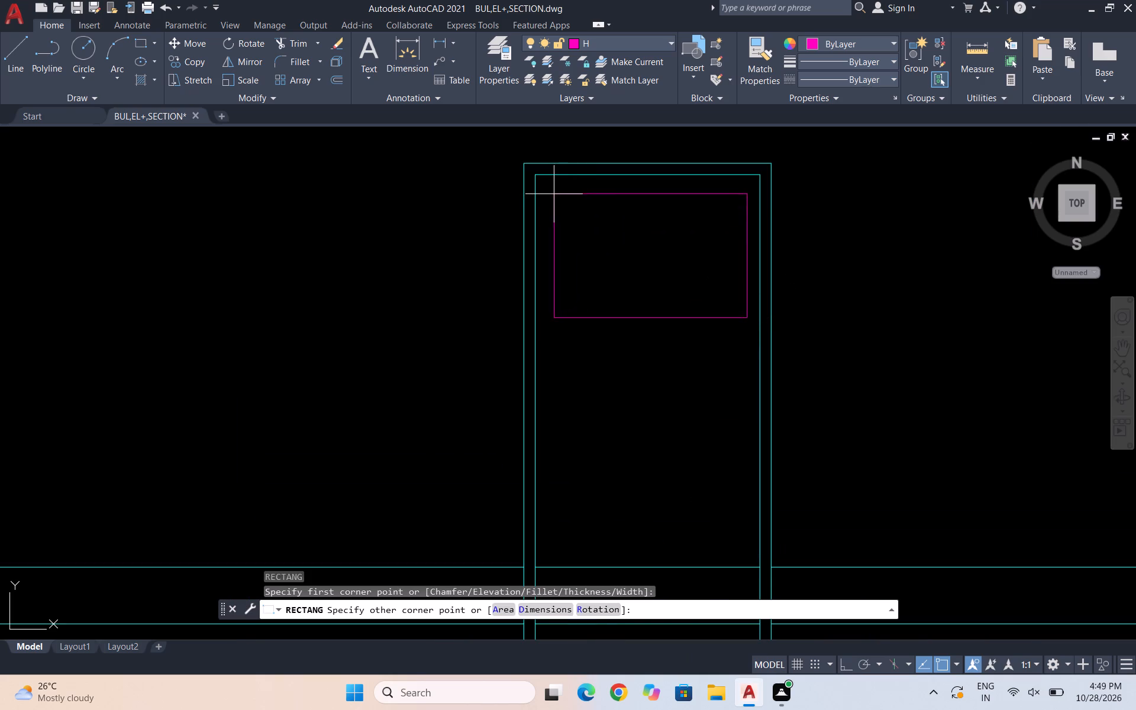
click(554, 188)
Move the upper door panel rectangle to the WALLS layer.
drag(667, 383, 662, 366)
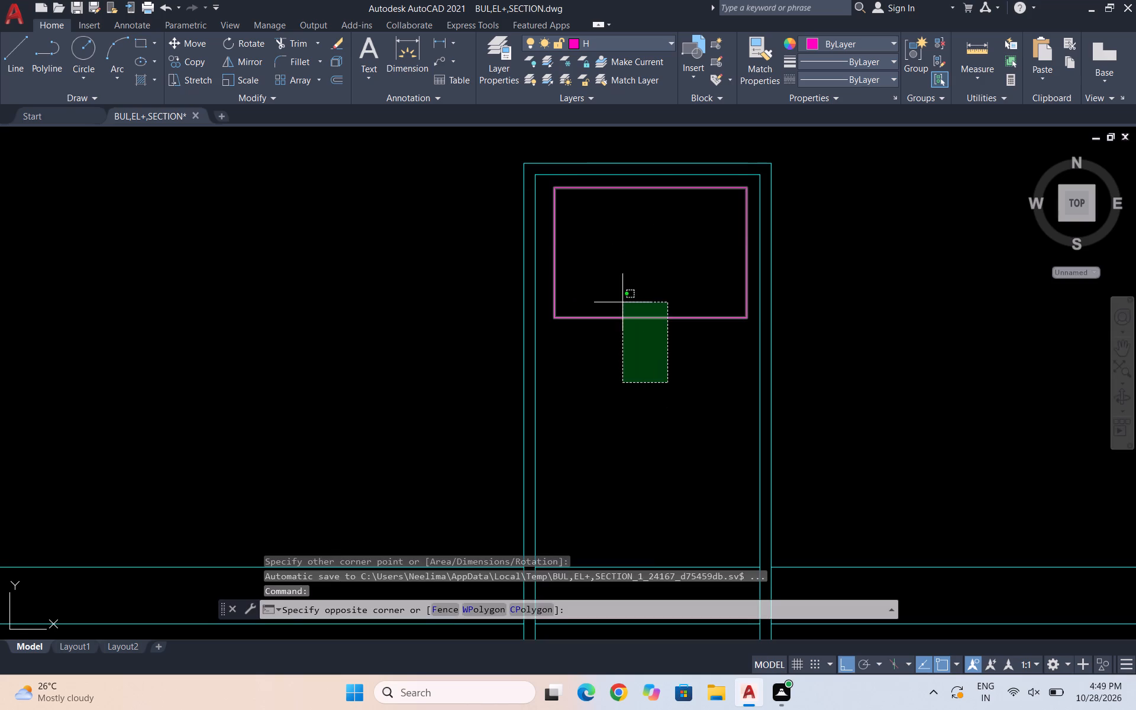
click(621, 302)
click(664, 39)
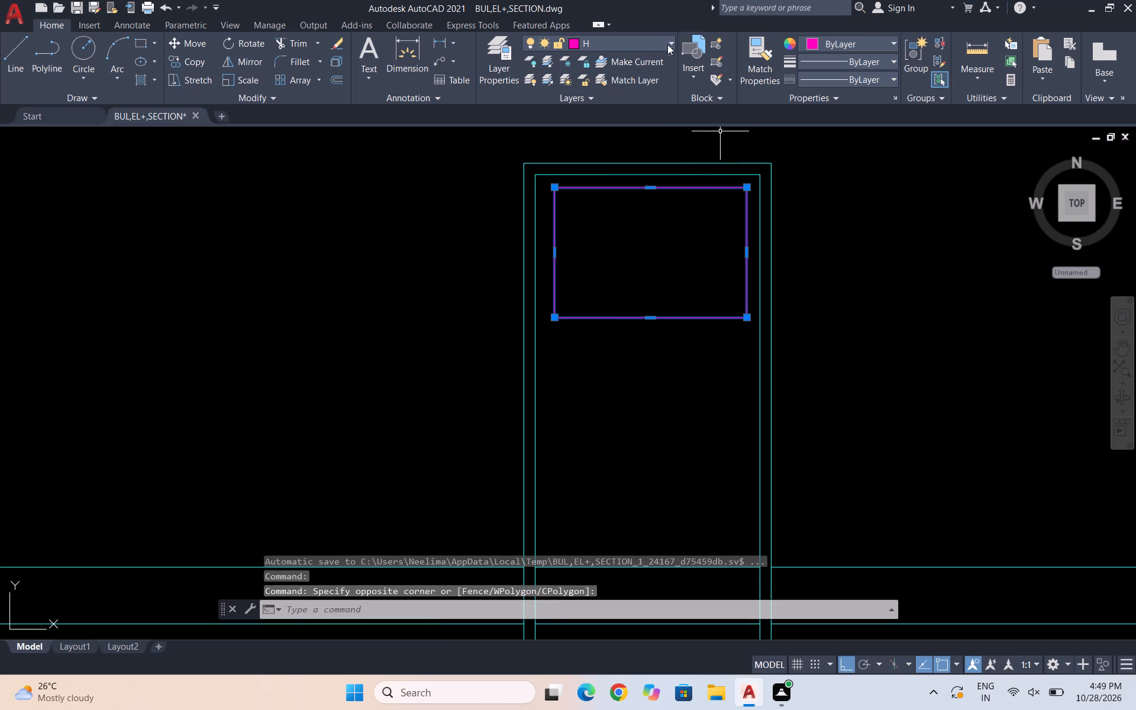
click(622, 197)
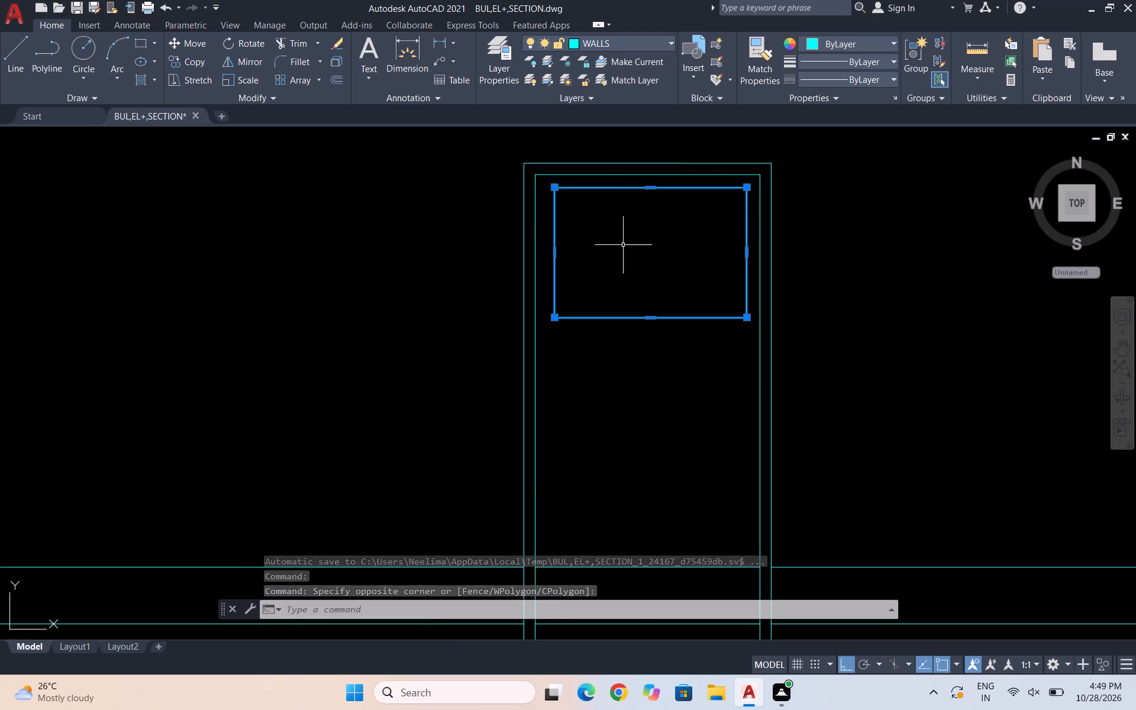
key(Escape)
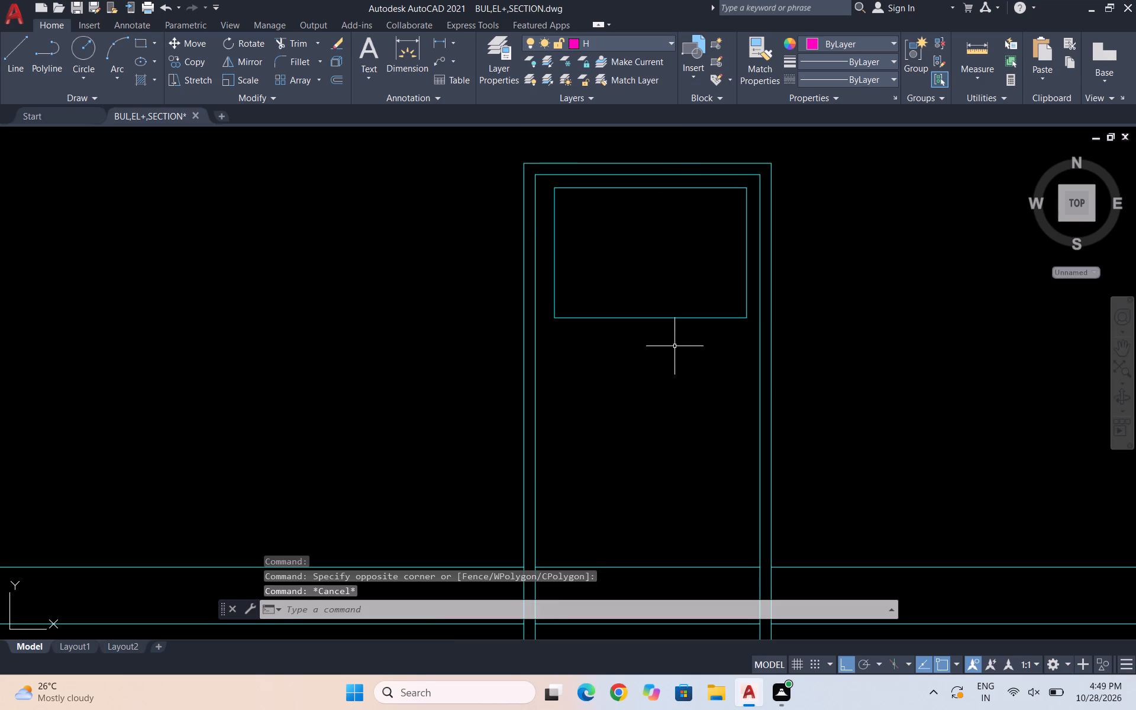
Draw a second panel rectangle below the first, equally wide, ending about 3'-6" below the upper panel and just above the band line.
text(rec)
key(Return)
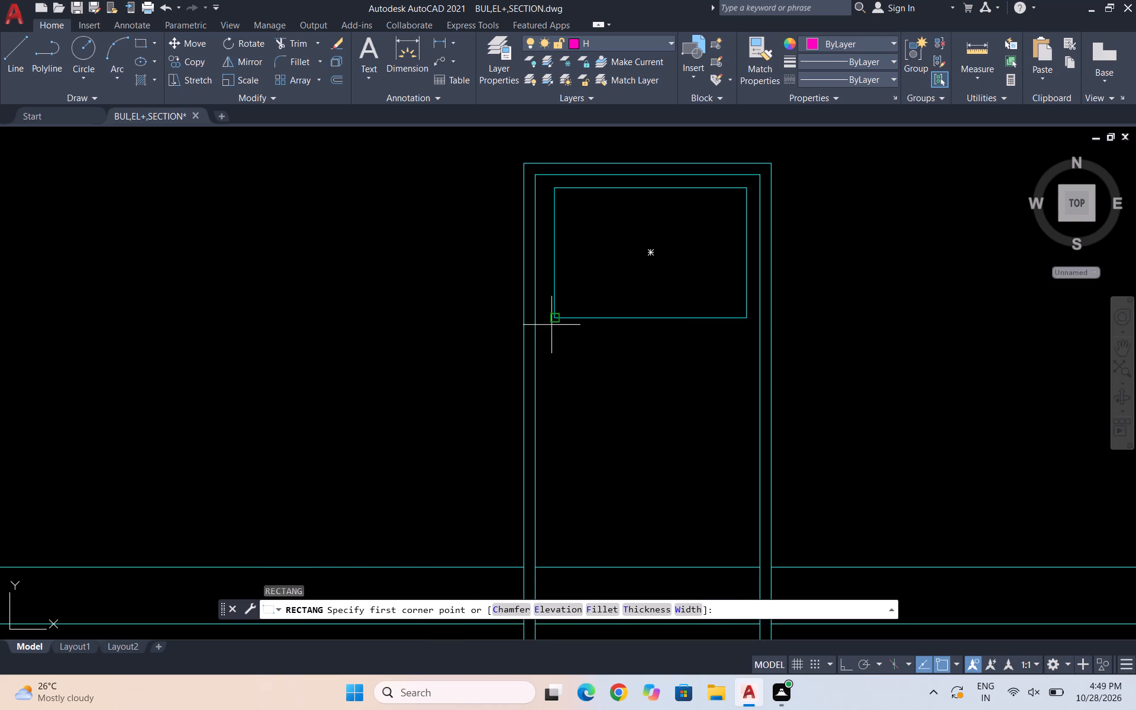
click(552, 350)
scroll(624, 313, down, 2)
scroll(642, 389, up, 2)
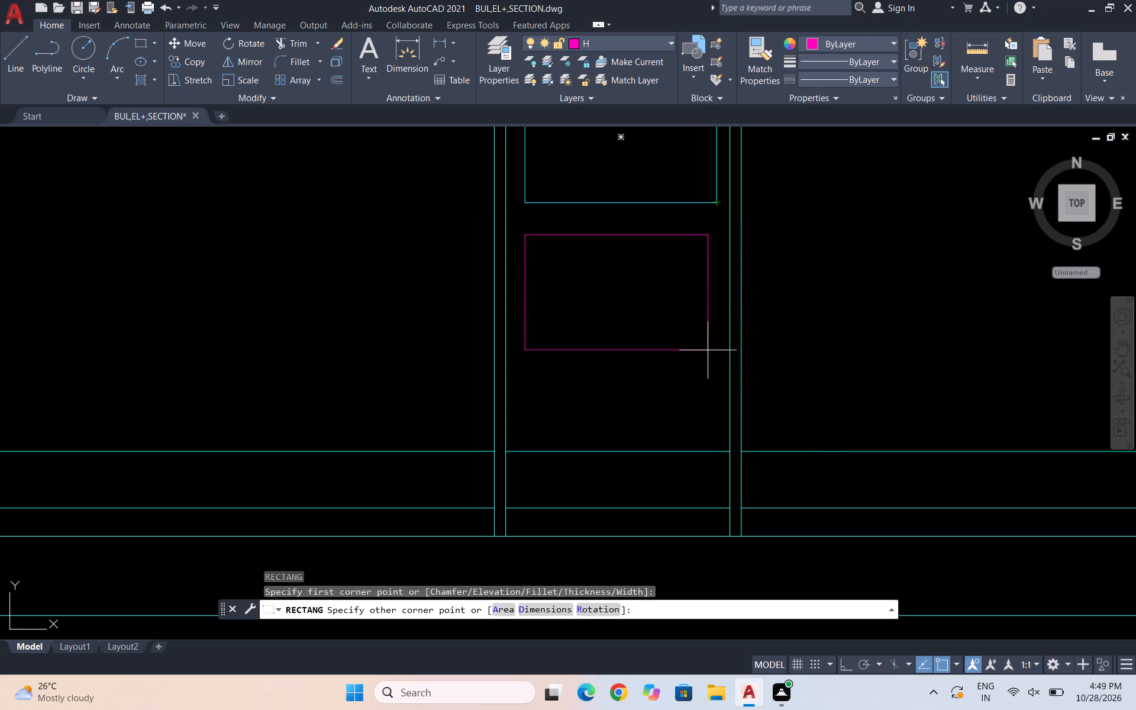
click(715, 441)
Move the lower door panel rectangle to the WALLS layer.
scroll(667, 428, down, 3)
scroll(656, 380, up, 2)
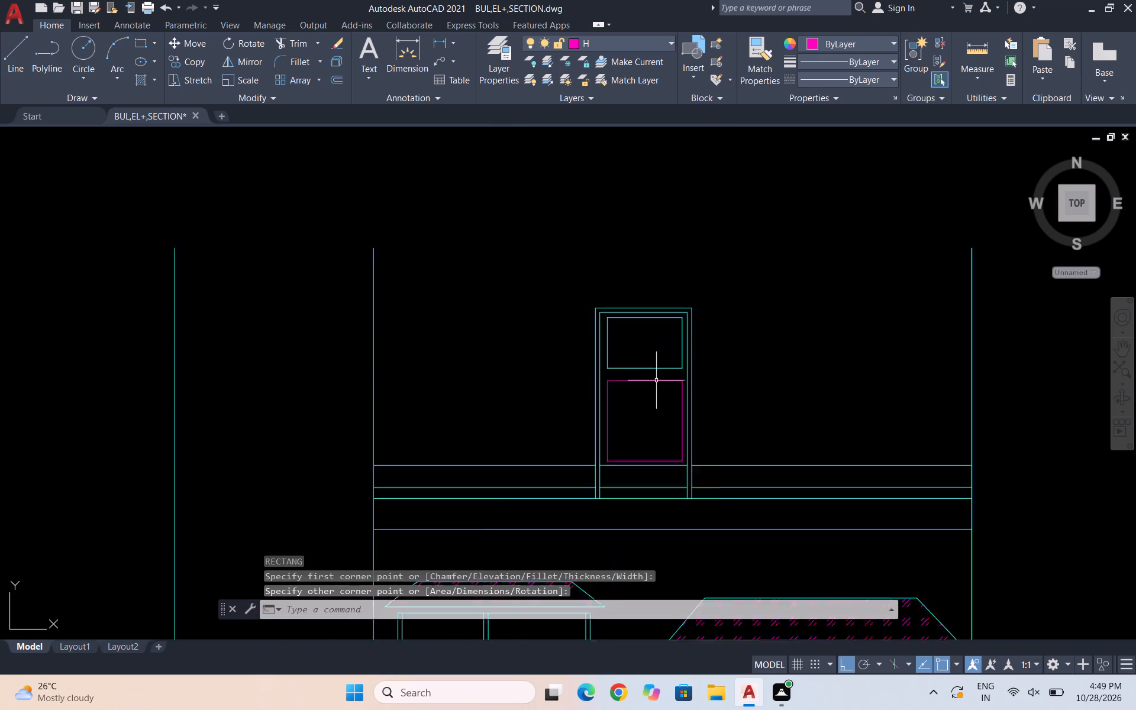
click(656, 383)
click(631, 362)
click(579, 41)
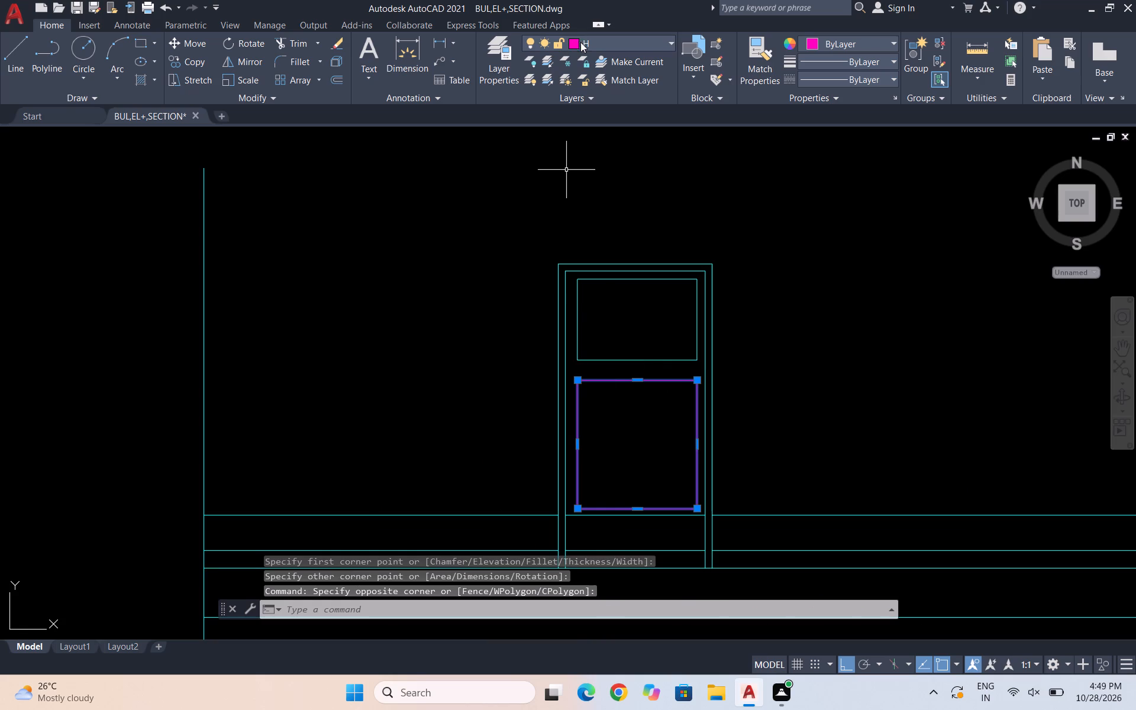
click(632, 202)
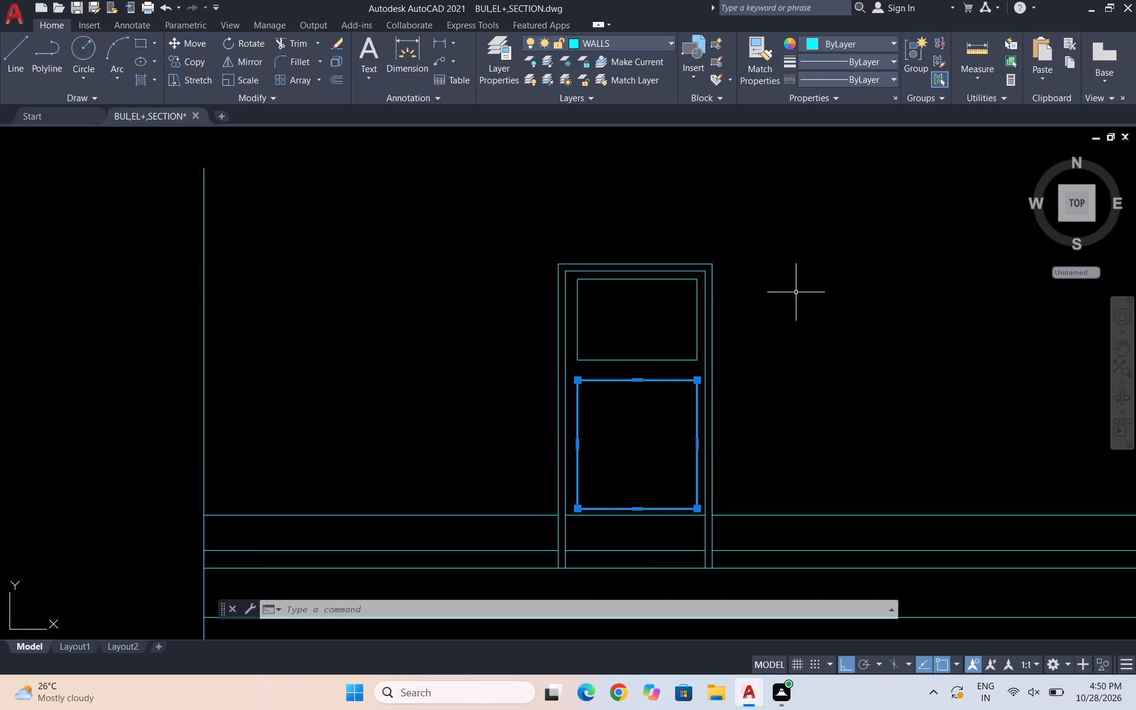
key(Escape)
key(Escape)
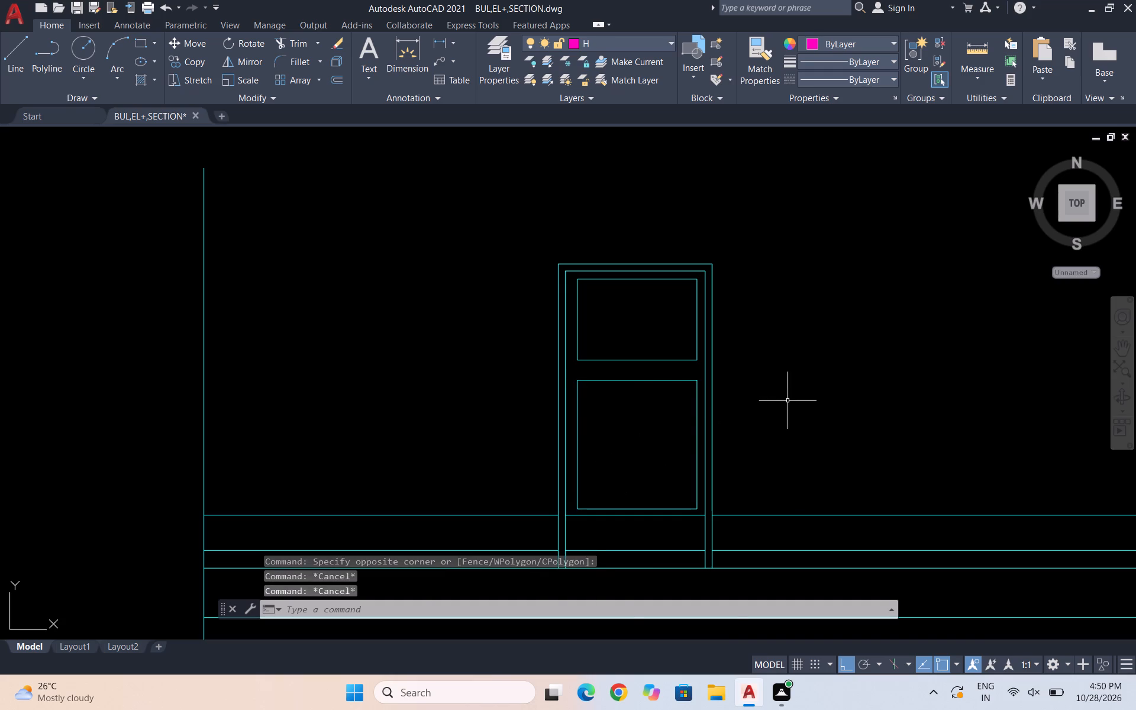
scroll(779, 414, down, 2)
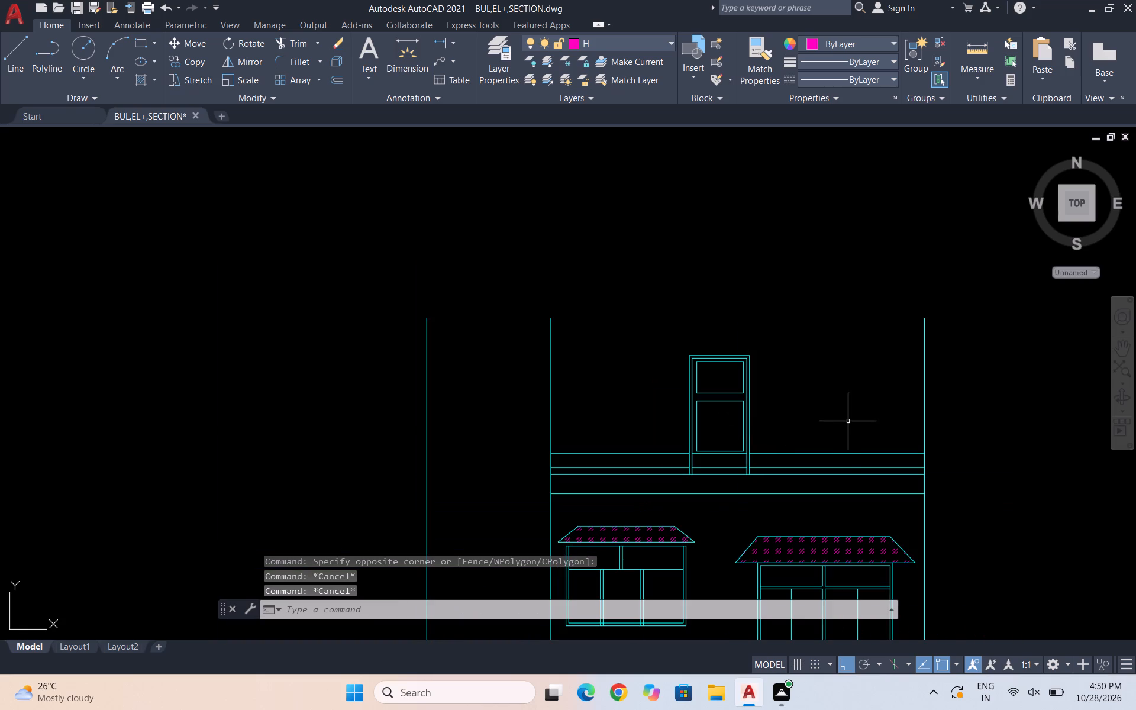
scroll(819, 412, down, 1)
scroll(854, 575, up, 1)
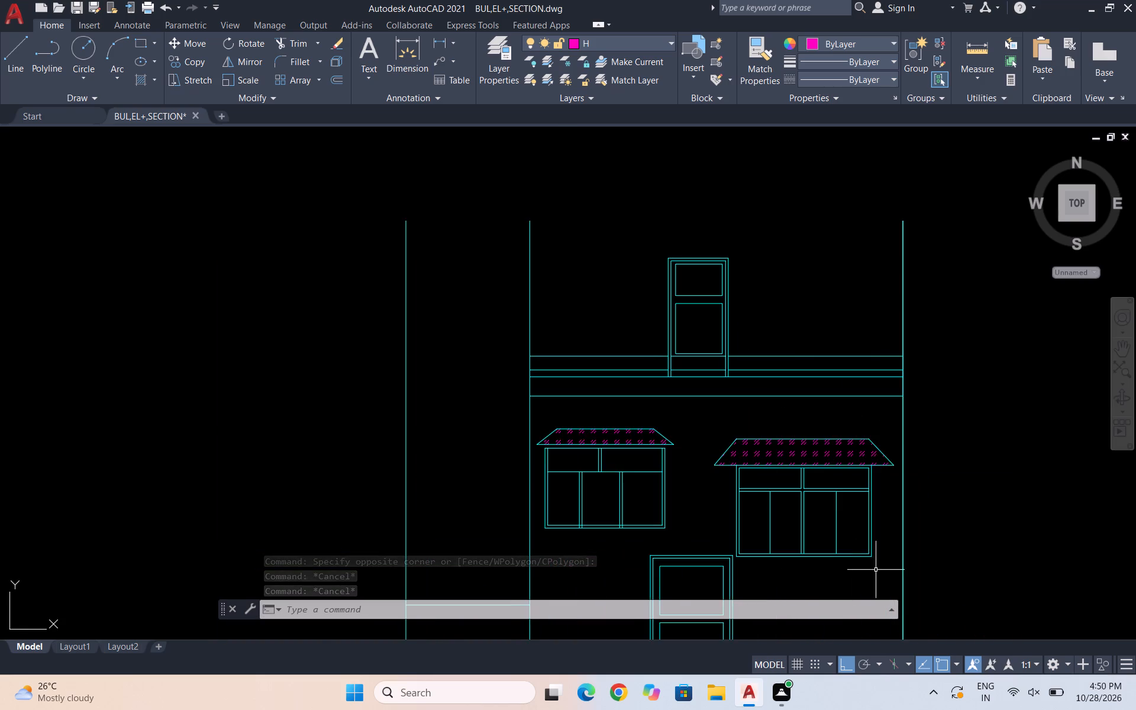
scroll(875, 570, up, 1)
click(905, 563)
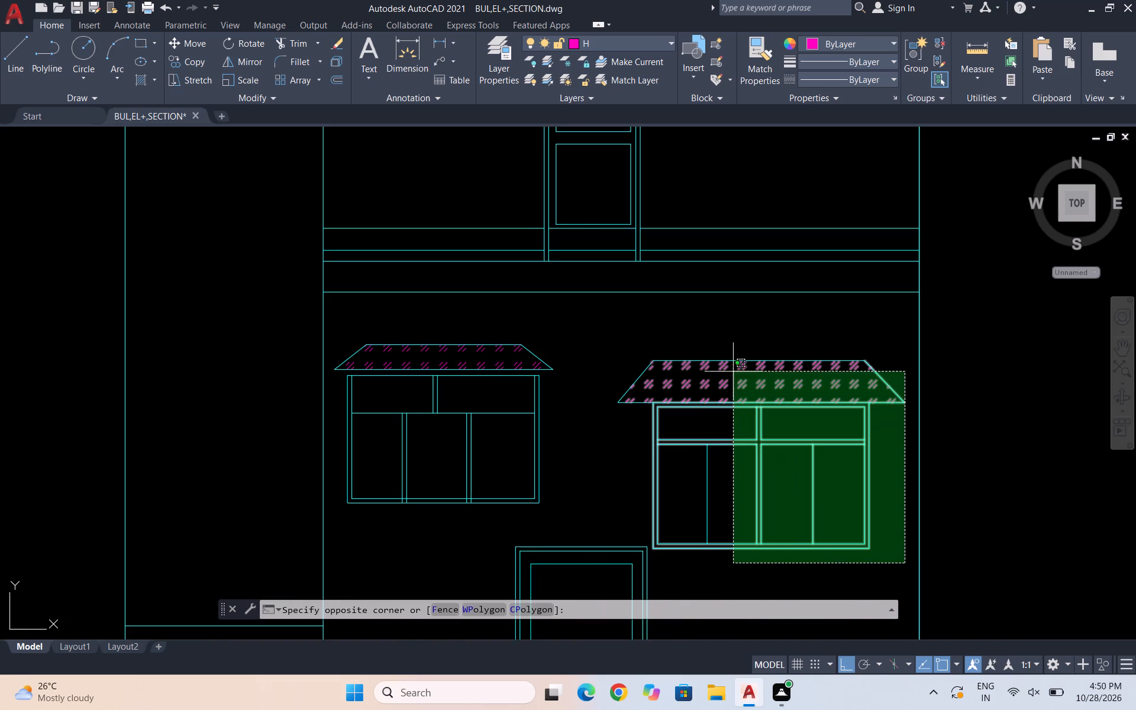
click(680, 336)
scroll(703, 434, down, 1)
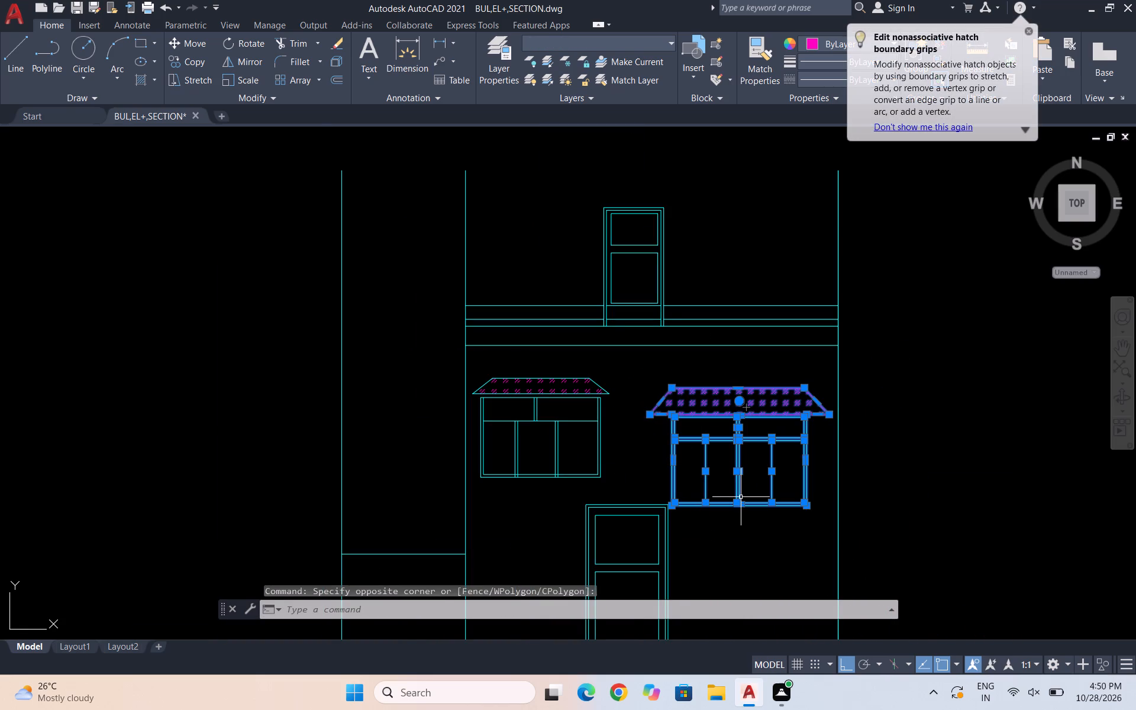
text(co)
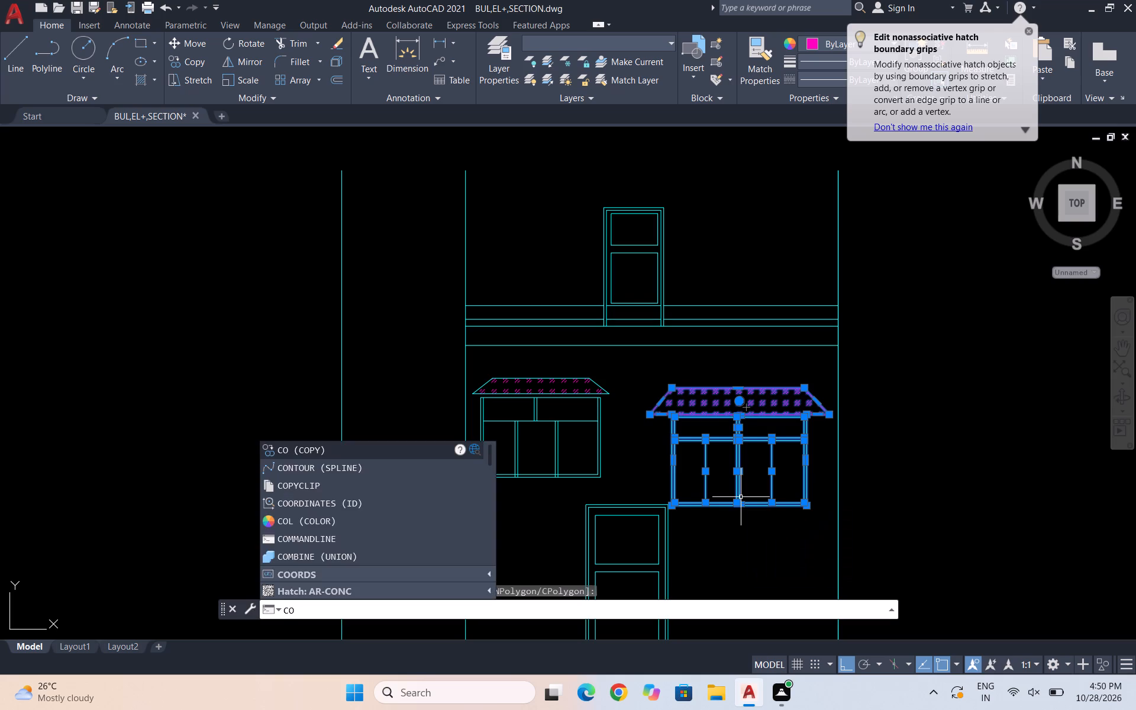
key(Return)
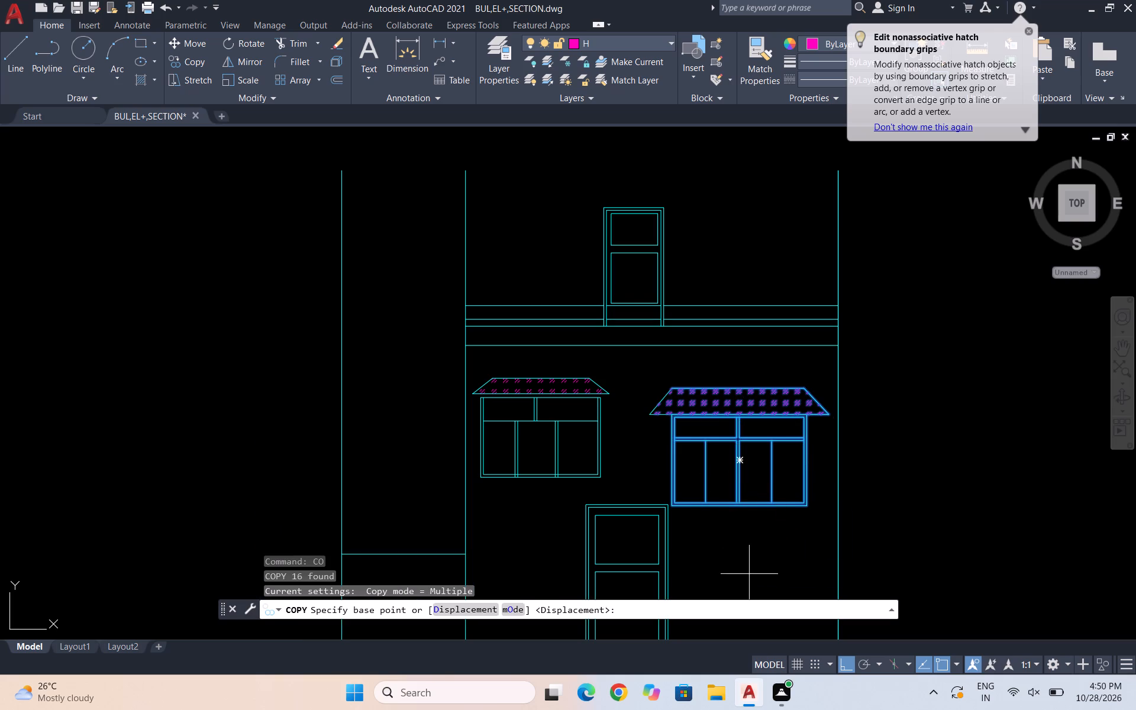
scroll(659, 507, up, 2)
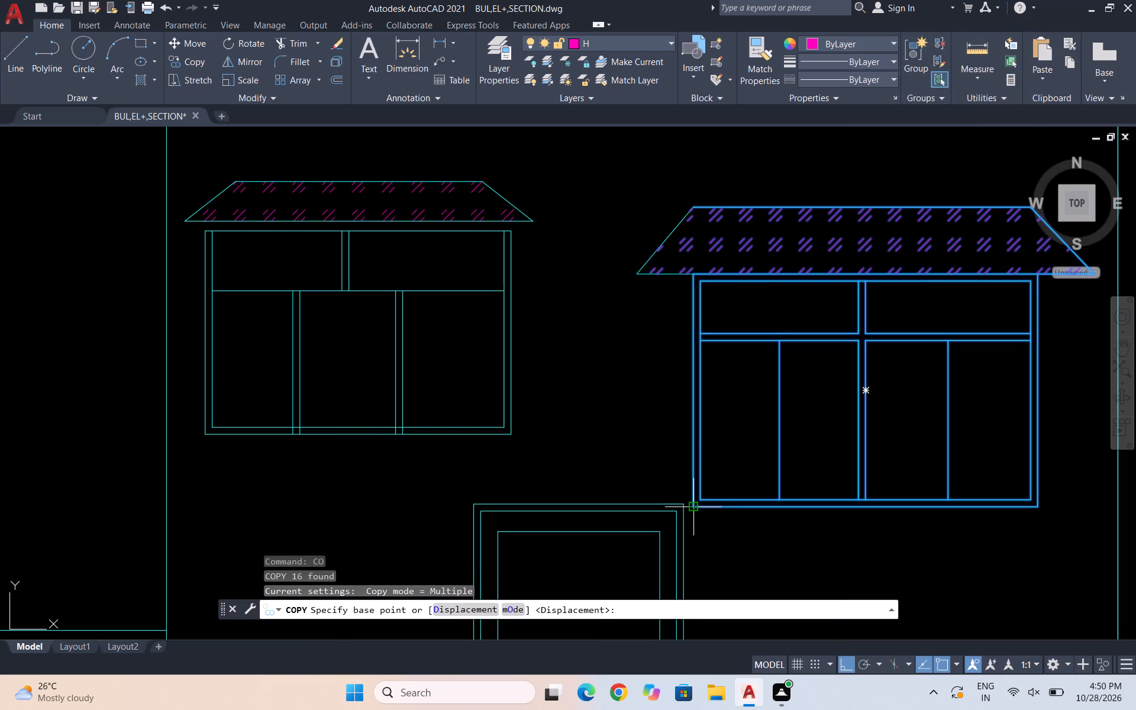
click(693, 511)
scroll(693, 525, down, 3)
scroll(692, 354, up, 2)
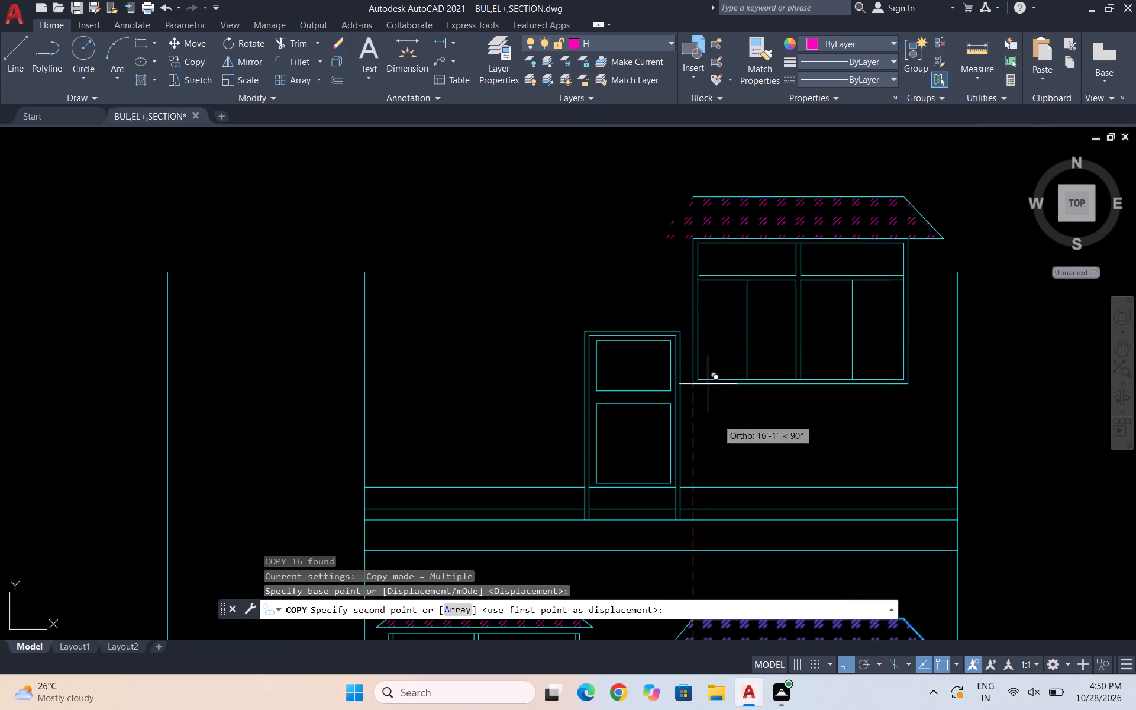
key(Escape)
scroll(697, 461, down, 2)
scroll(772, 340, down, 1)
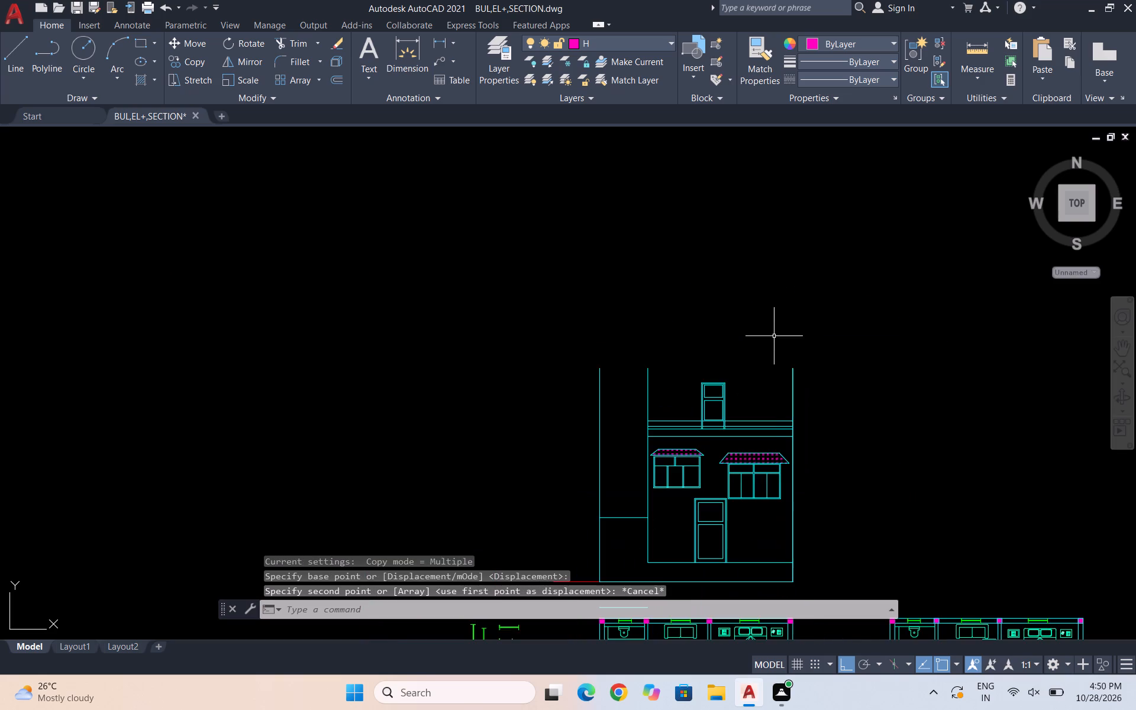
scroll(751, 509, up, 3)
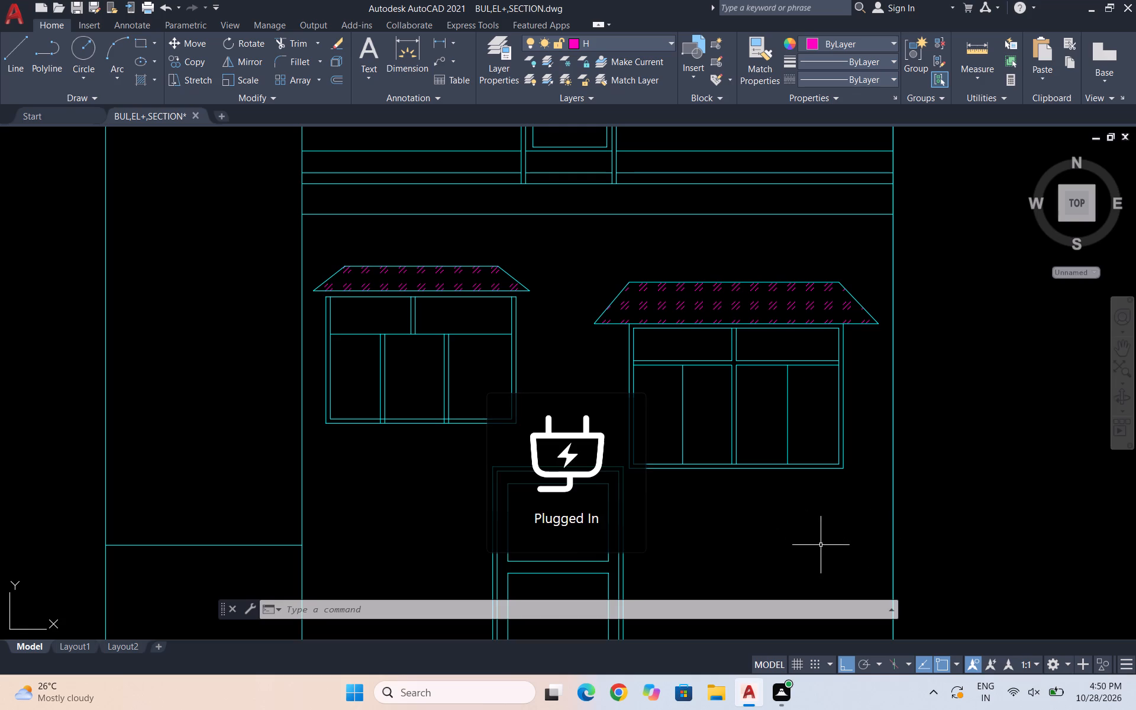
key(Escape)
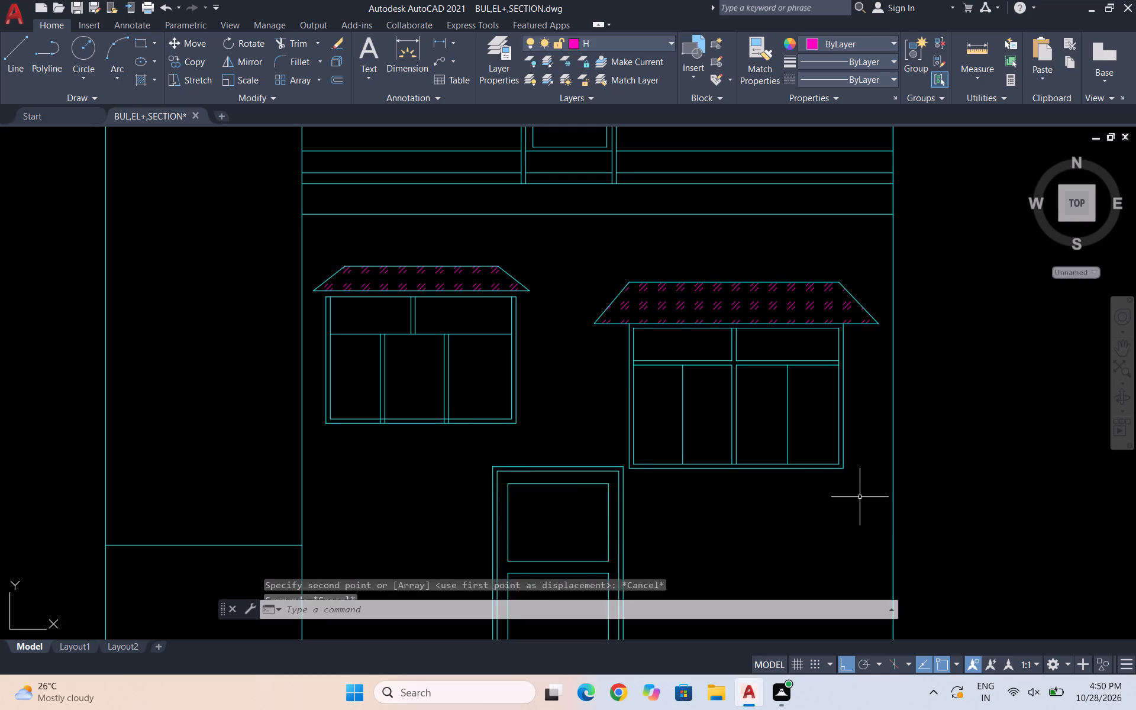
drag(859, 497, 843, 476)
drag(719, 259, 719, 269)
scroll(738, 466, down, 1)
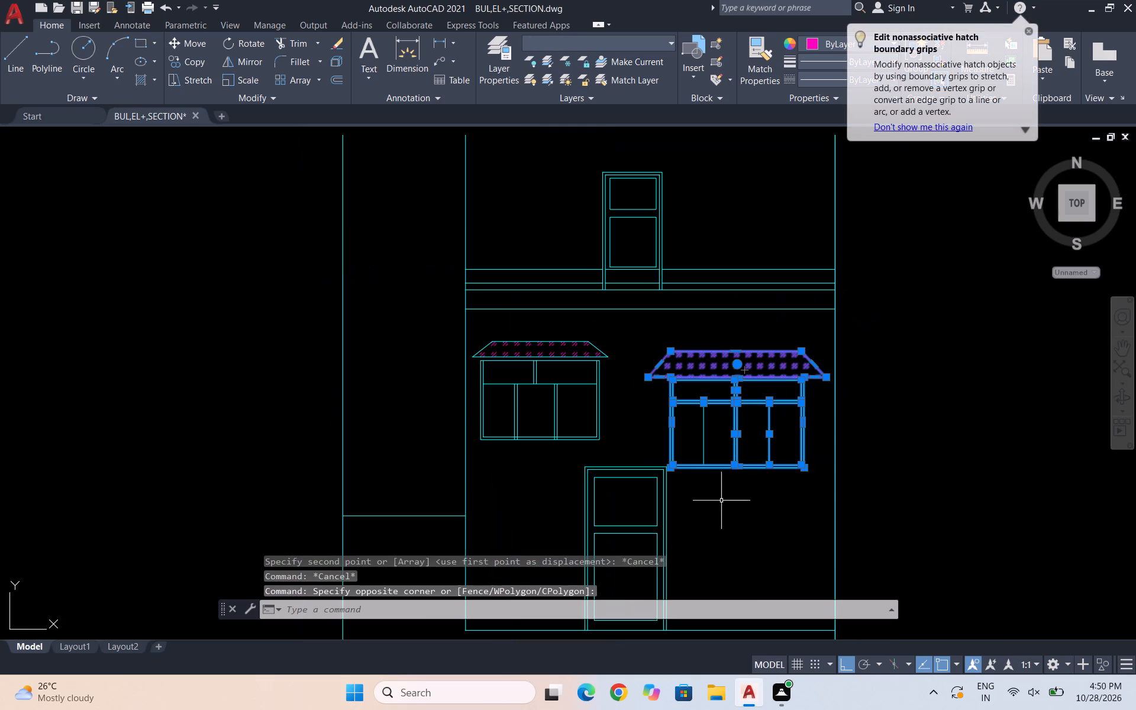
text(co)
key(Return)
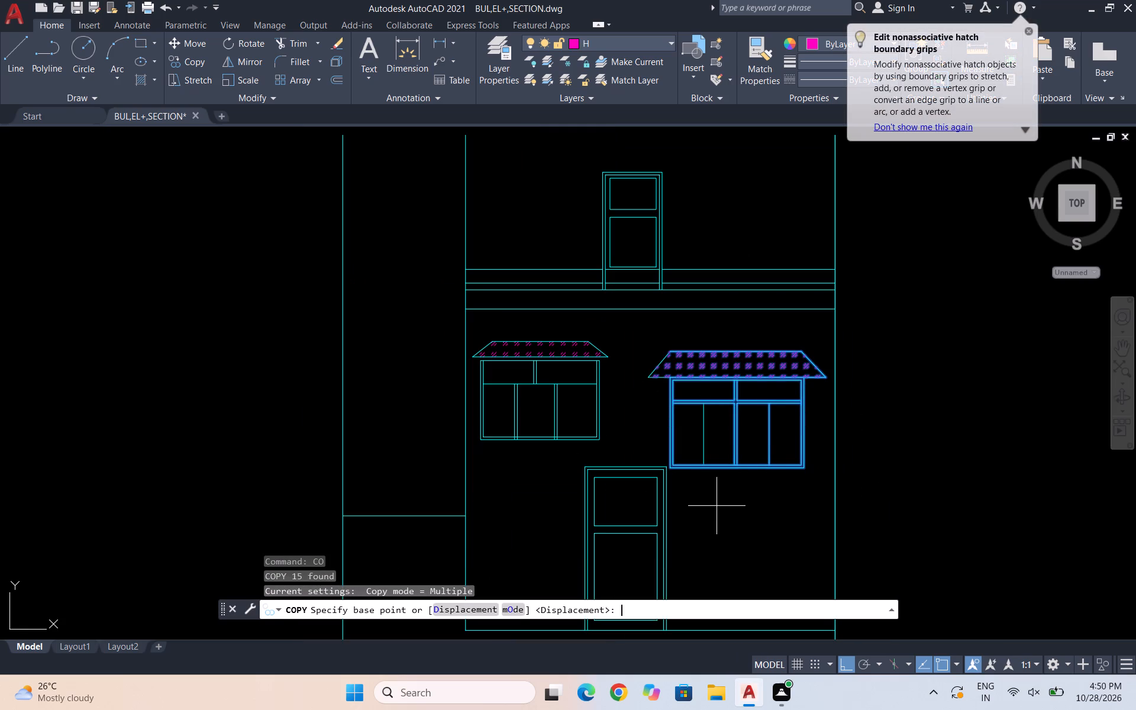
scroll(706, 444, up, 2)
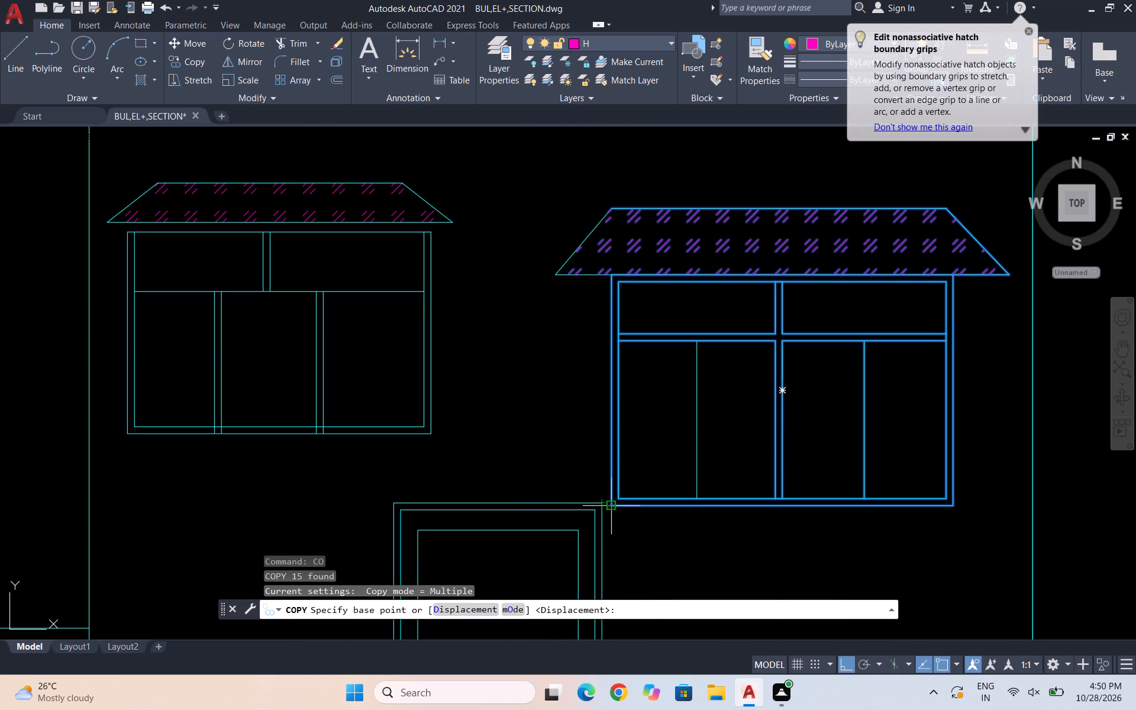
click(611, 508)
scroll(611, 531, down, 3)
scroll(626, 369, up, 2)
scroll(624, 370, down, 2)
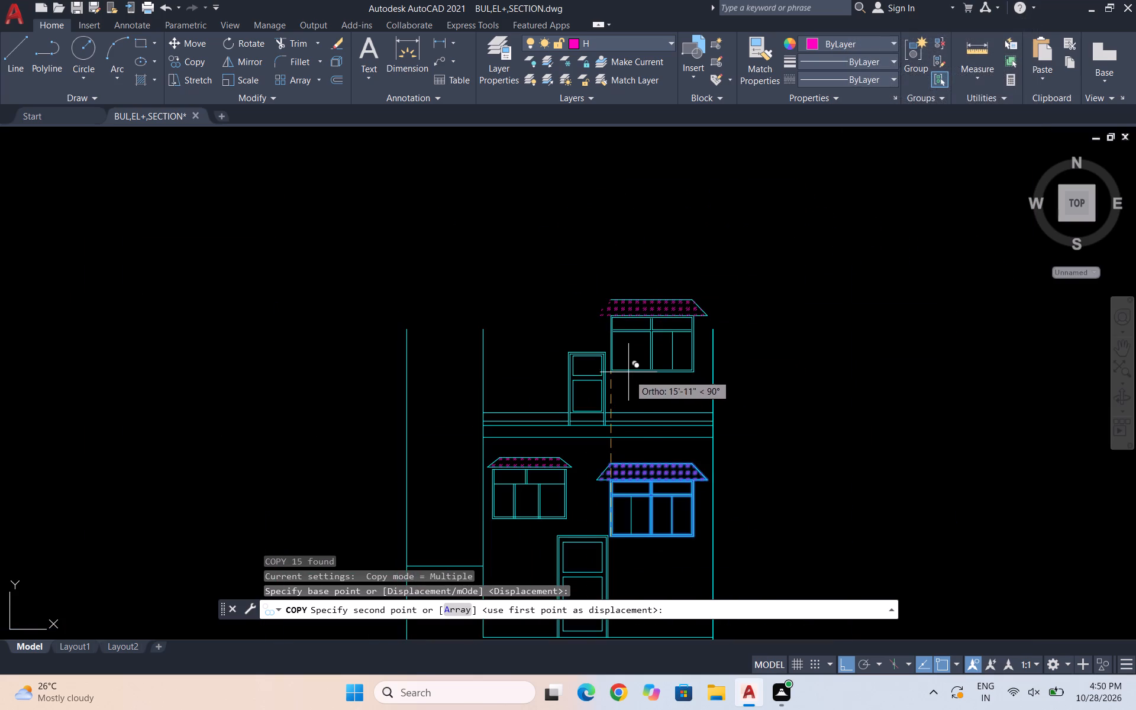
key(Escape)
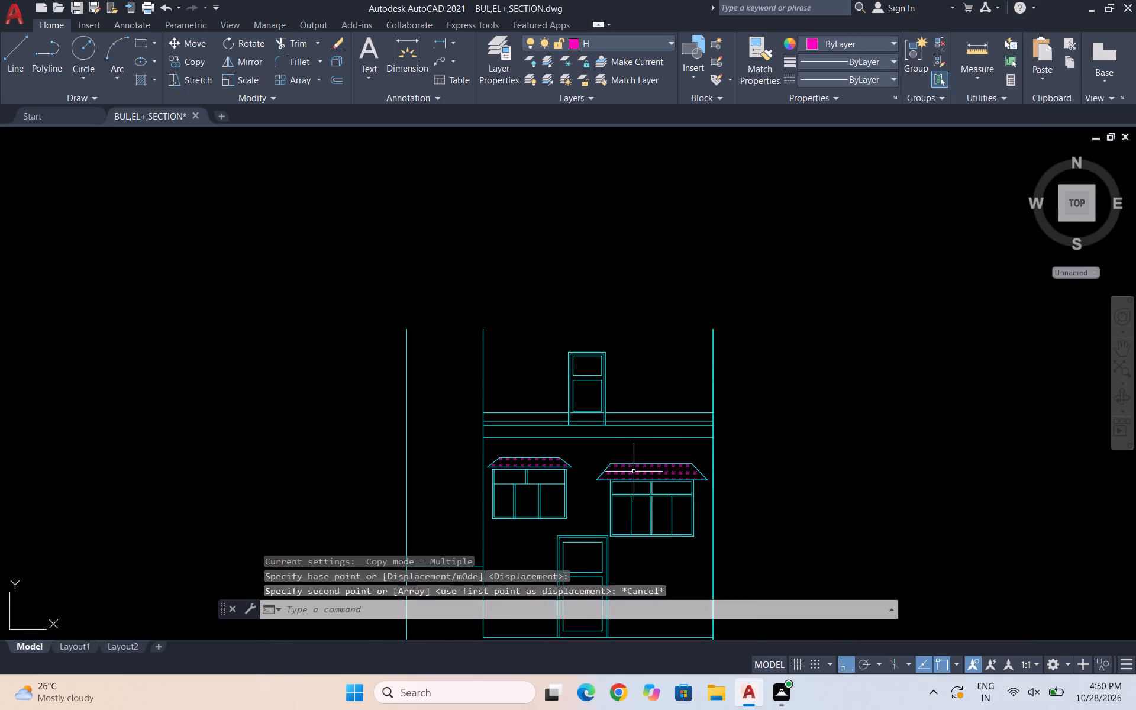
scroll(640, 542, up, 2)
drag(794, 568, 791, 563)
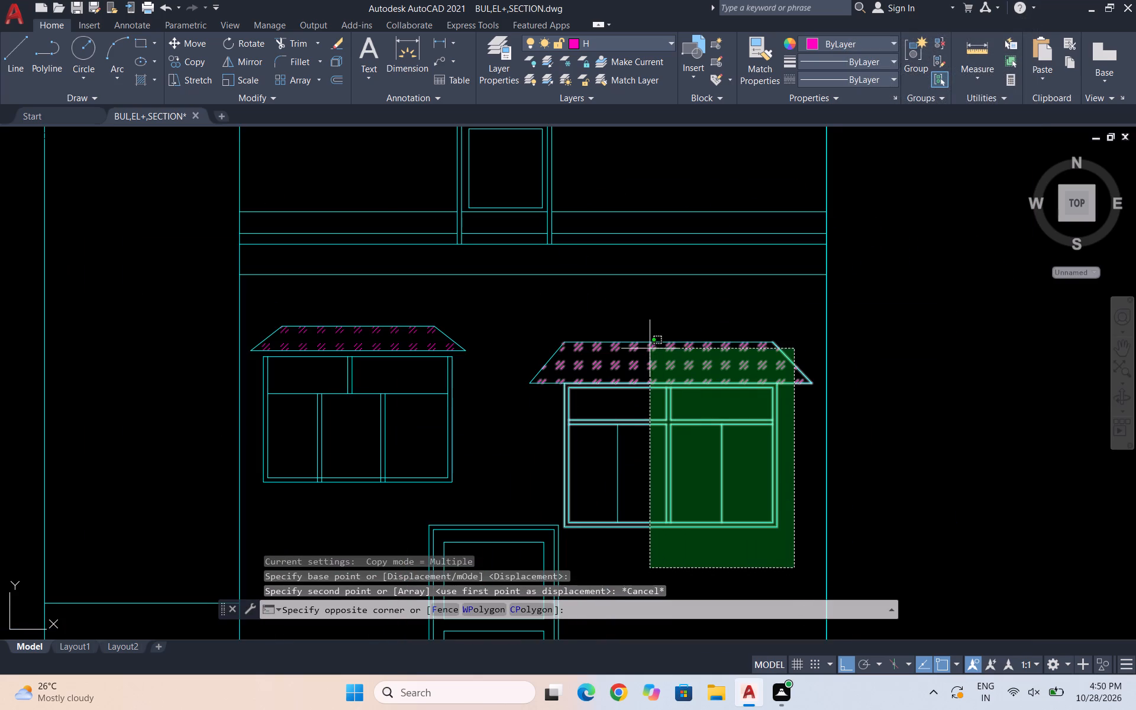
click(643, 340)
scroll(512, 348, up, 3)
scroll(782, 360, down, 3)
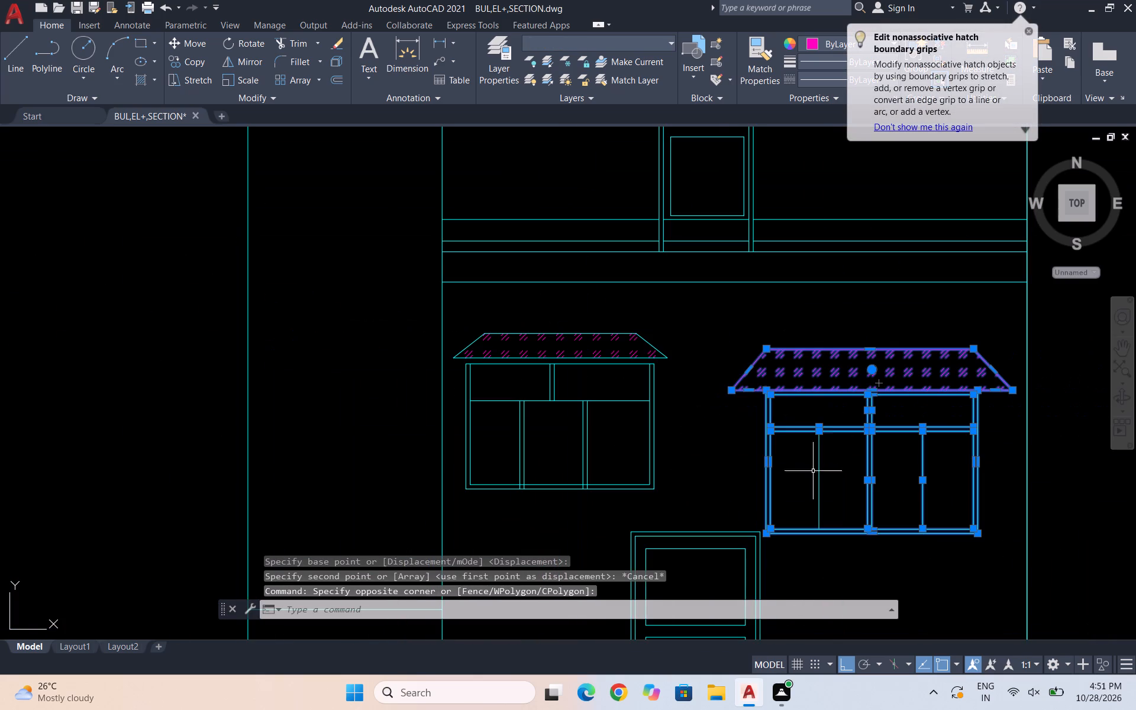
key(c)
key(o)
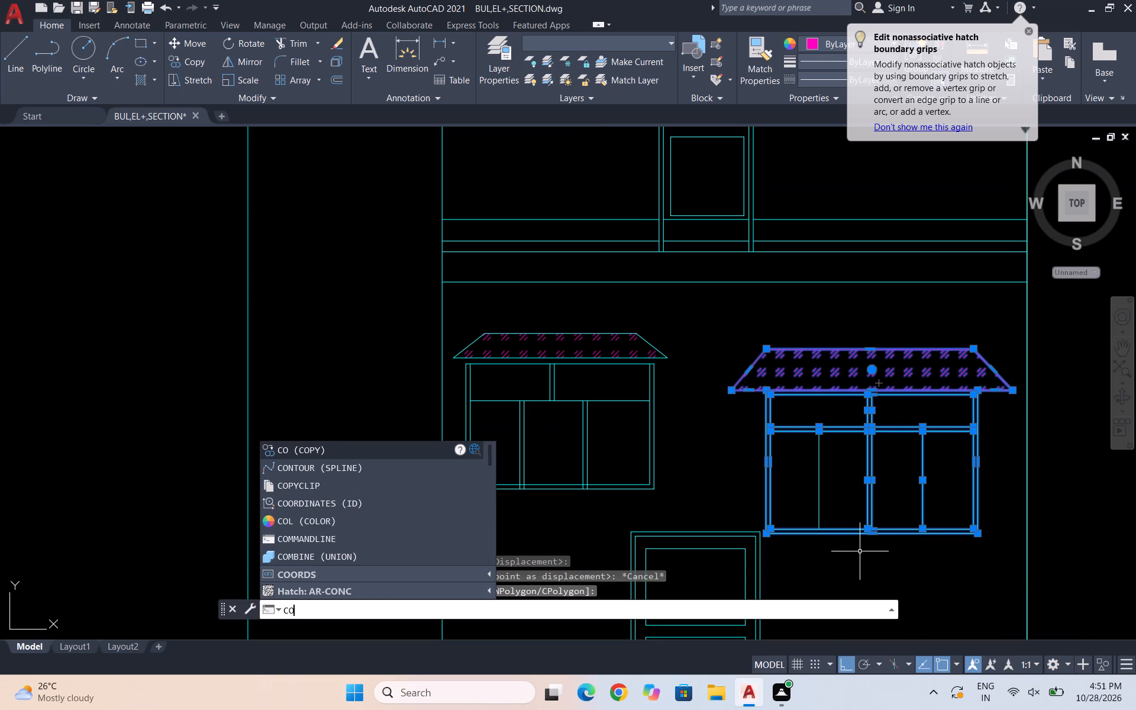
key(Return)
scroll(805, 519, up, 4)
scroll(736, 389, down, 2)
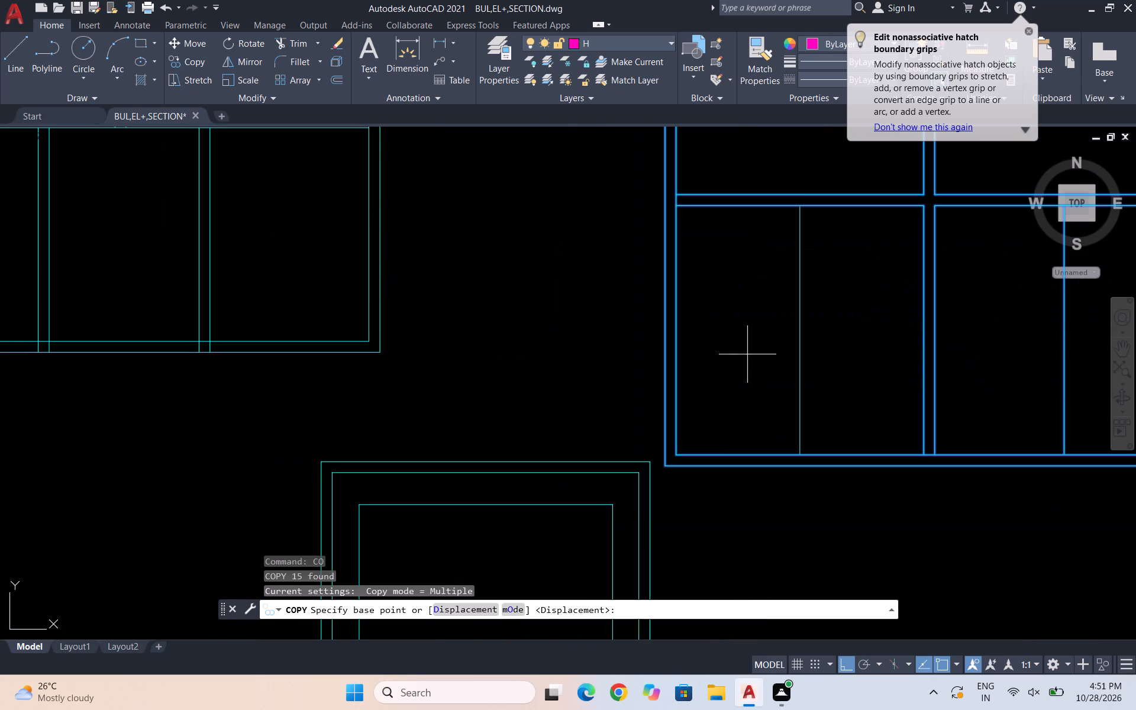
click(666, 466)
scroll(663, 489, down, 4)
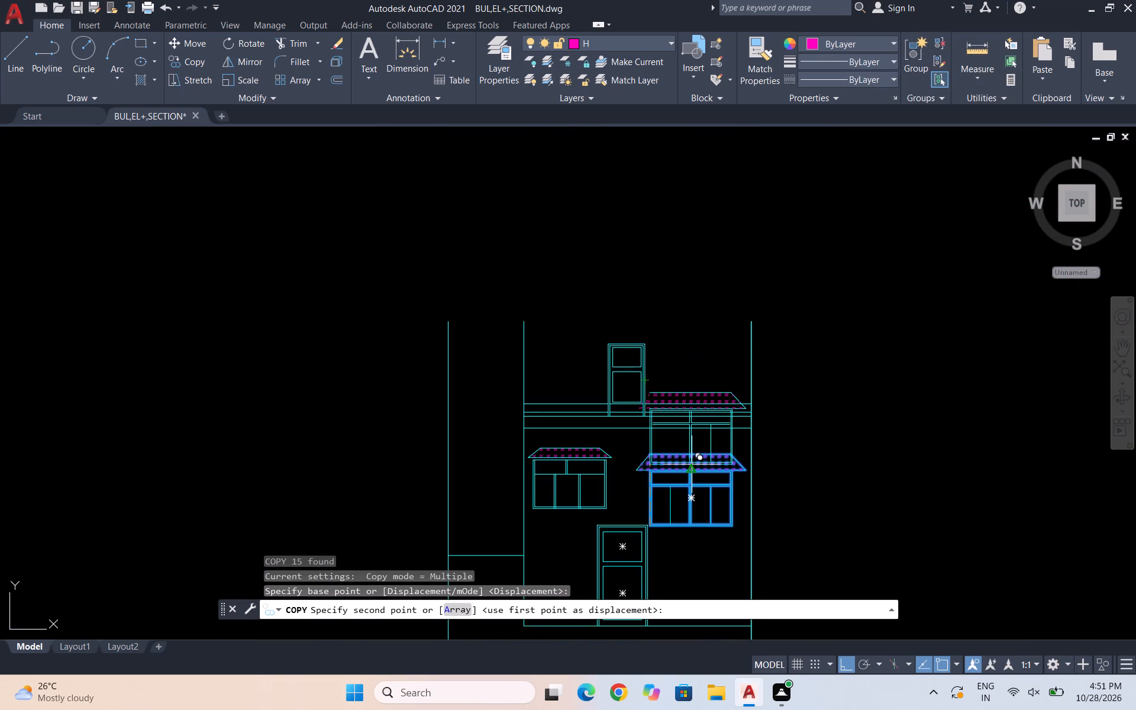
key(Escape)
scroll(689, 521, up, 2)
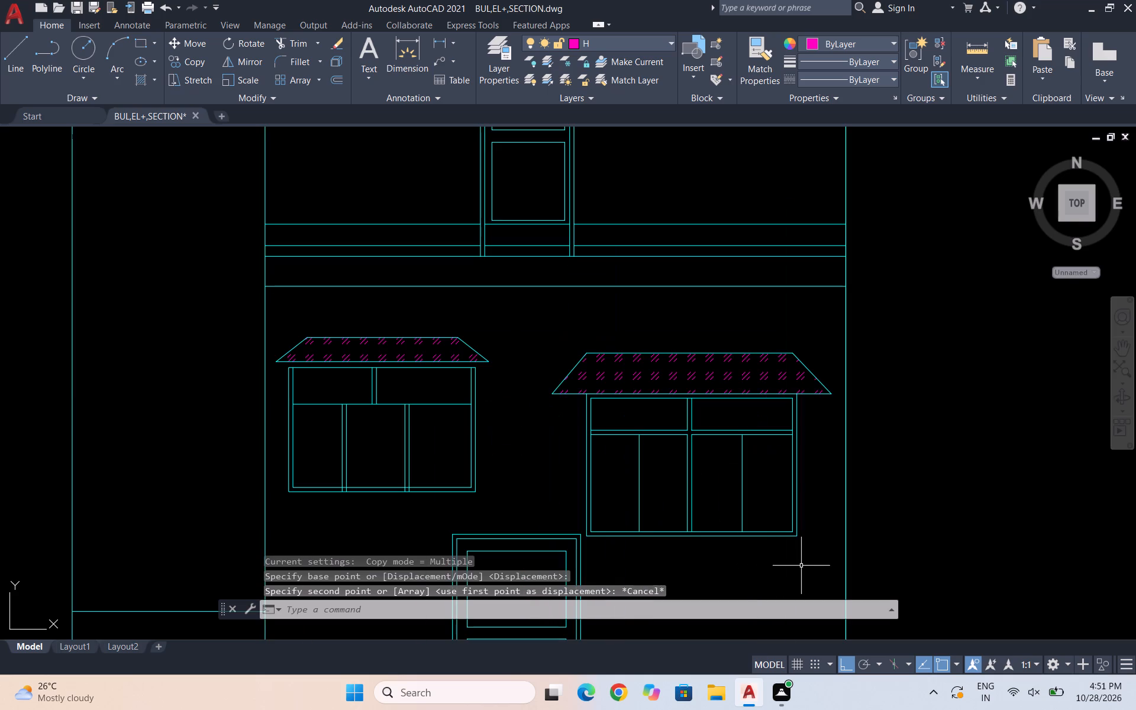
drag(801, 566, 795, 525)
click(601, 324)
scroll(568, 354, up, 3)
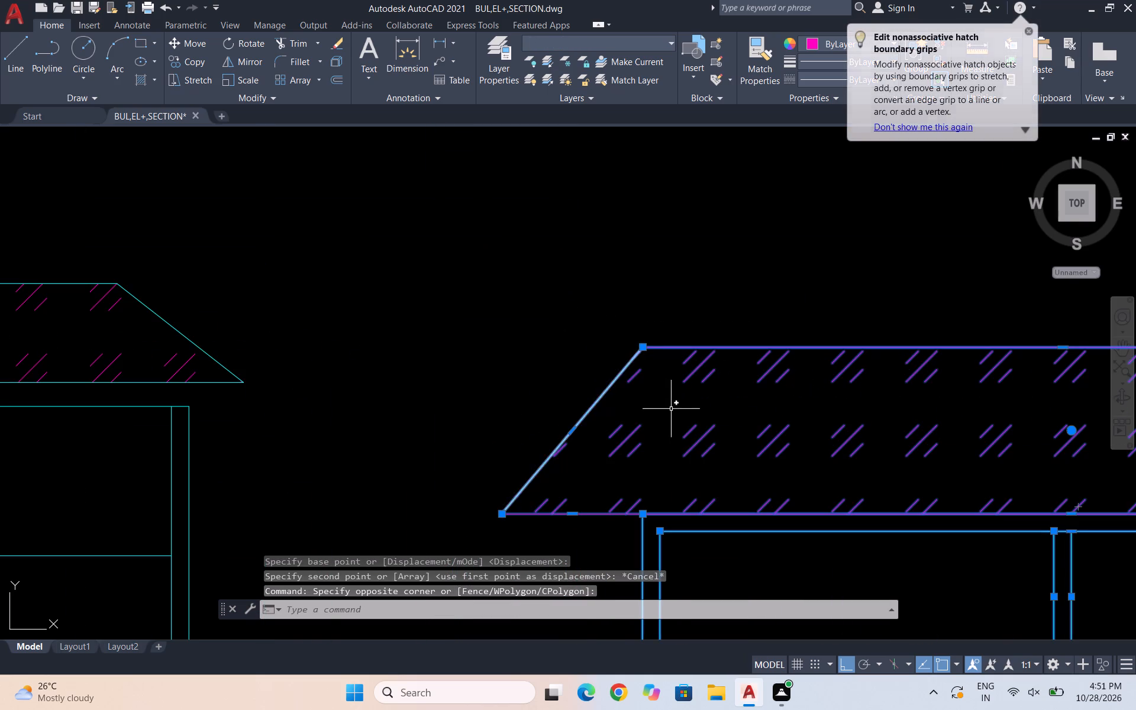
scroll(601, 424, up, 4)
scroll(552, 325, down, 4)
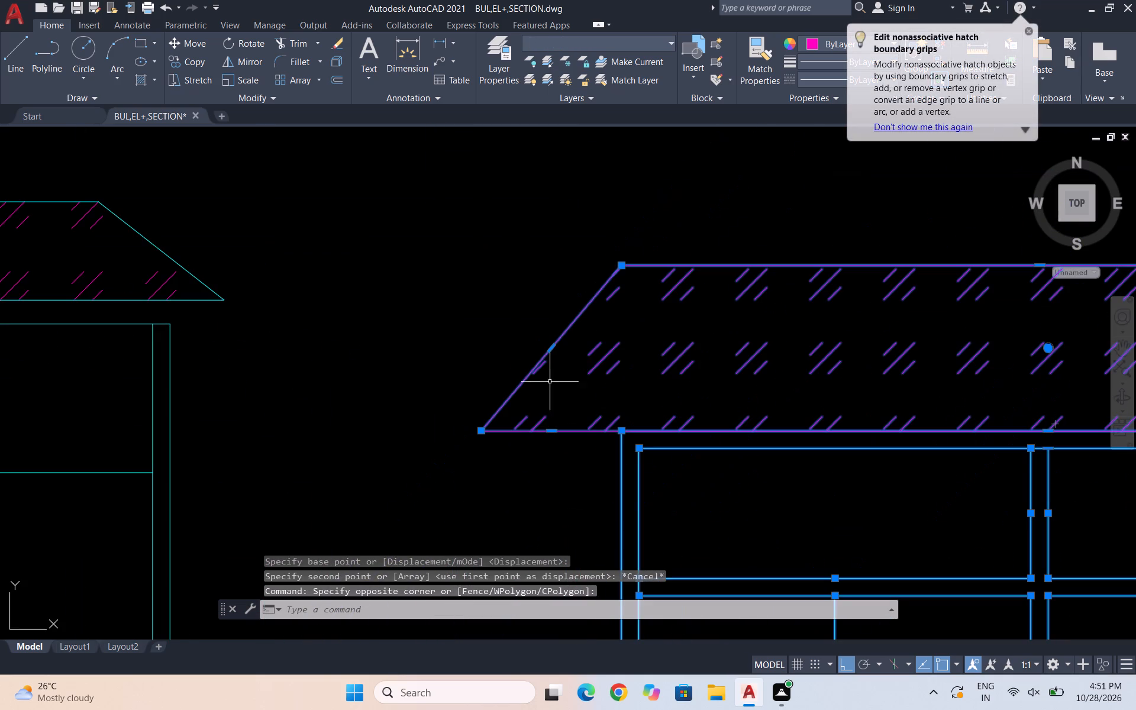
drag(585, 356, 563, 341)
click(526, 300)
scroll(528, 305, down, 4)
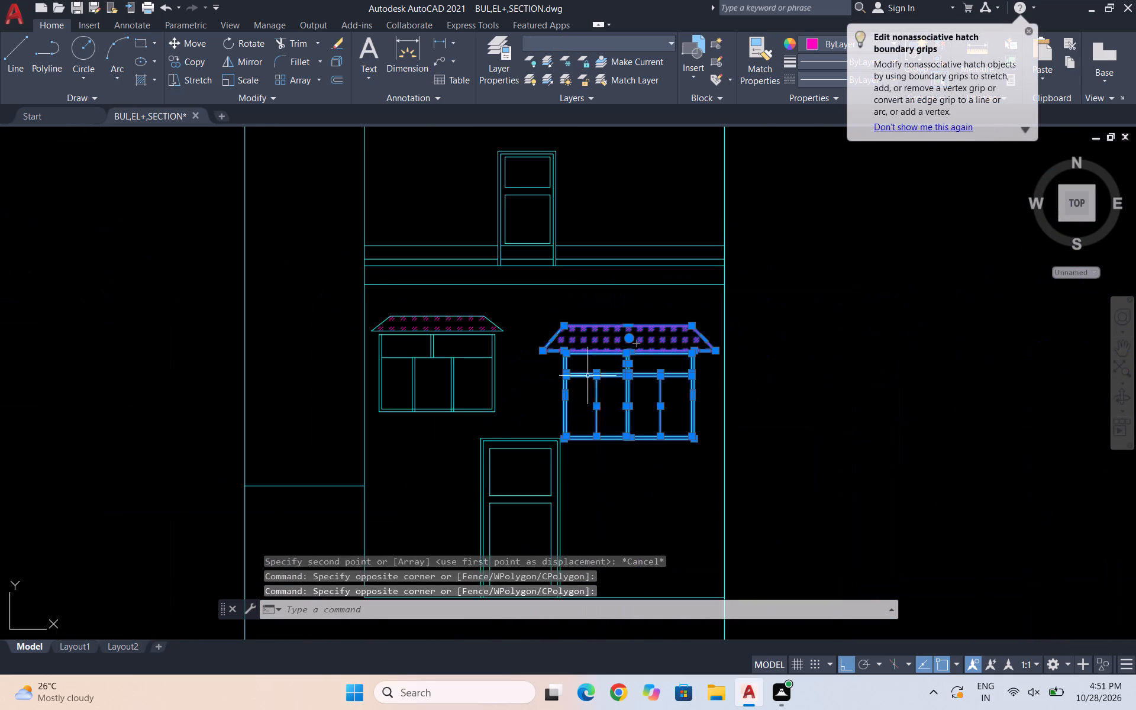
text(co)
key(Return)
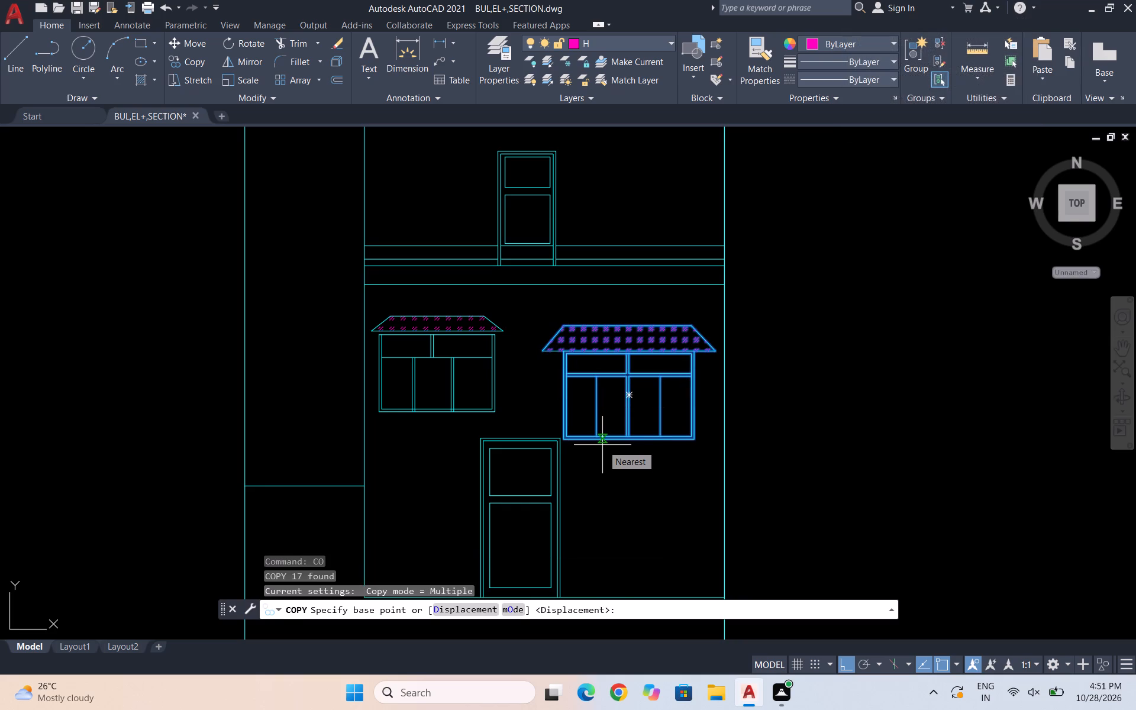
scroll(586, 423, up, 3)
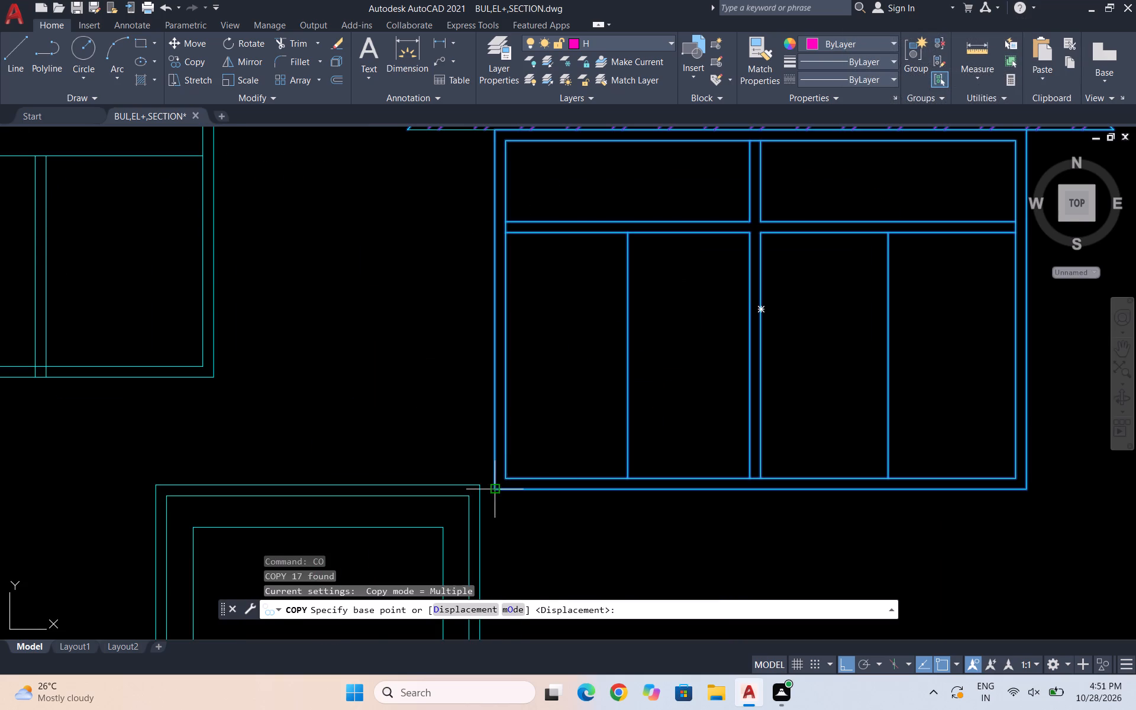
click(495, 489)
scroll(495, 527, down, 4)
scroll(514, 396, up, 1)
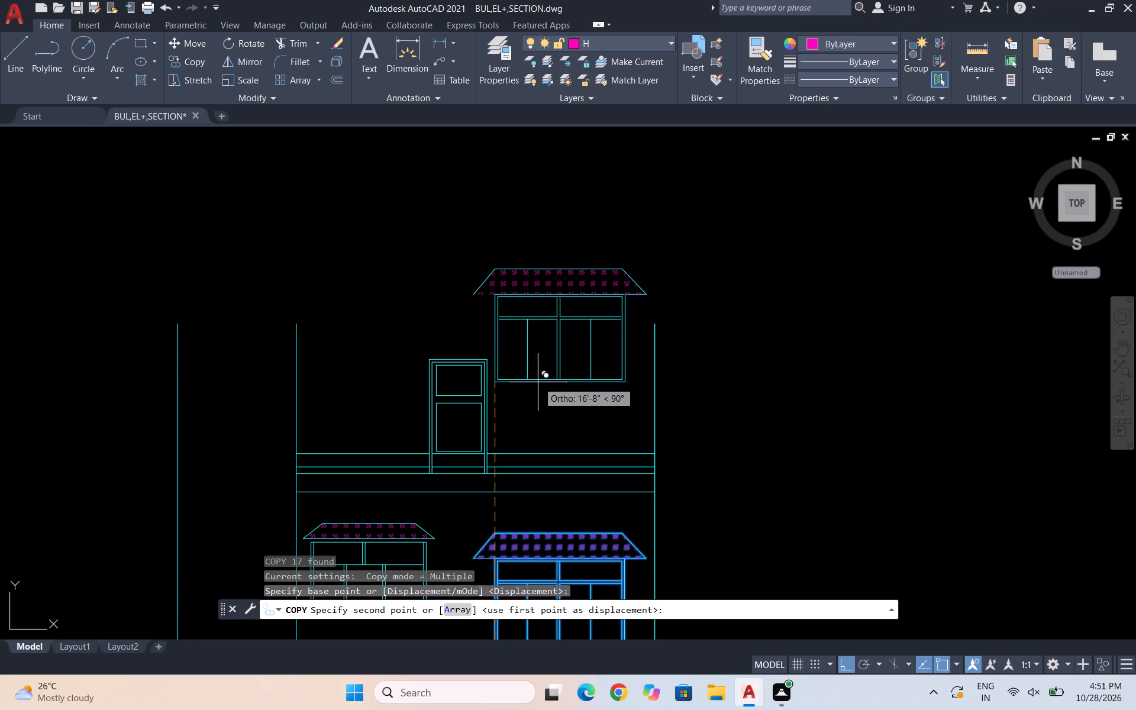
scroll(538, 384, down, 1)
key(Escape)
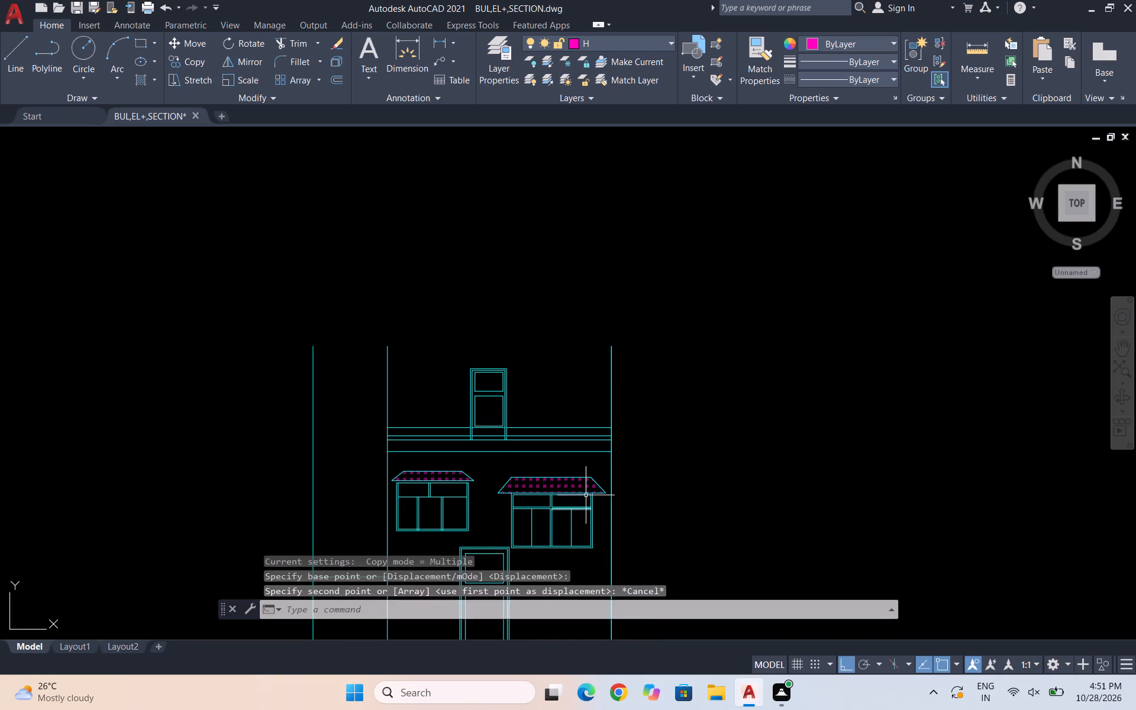
Copy the lower floor's right canopied window straight up about 12'-9" to the upper floor, beside the door.
scroll(659, 453, down, 1)
scroll(585, 503, up, 3)
drag(740, 572, 712, 549)
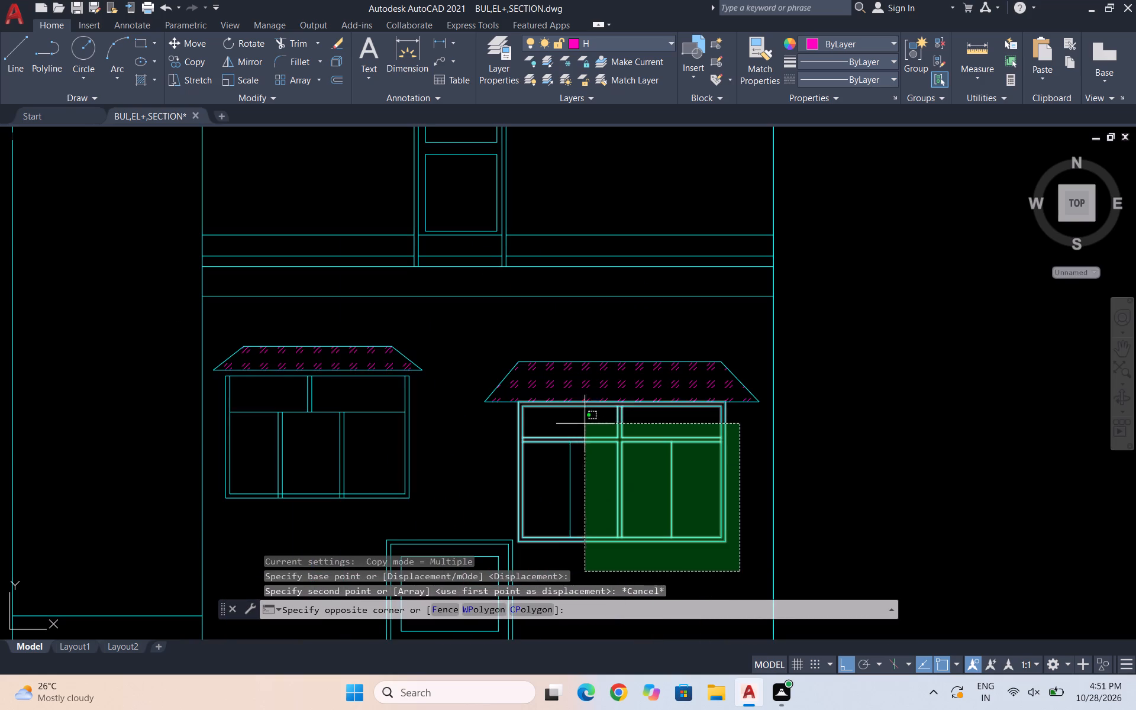
click(566, 343)
scroll(487, 393, up, 2)
drag(541, 449, 505, 417)
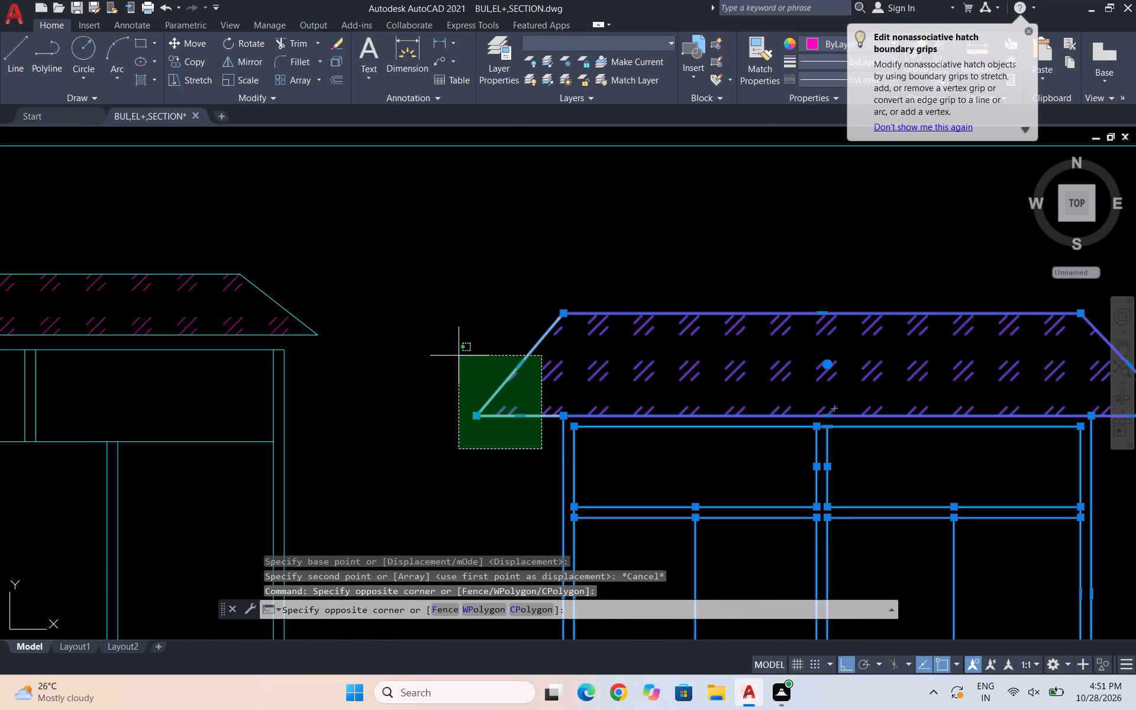
click(459, 356)
scroll(465, 371, down, 3)
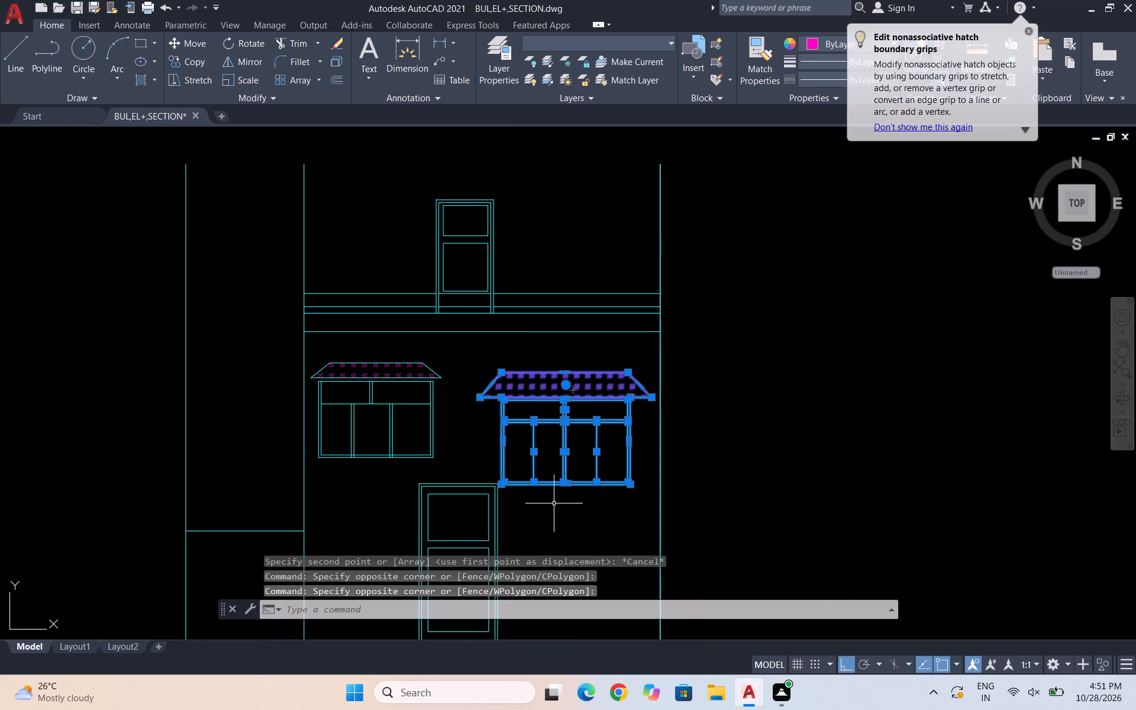
drag(618, 412, 602, 397)
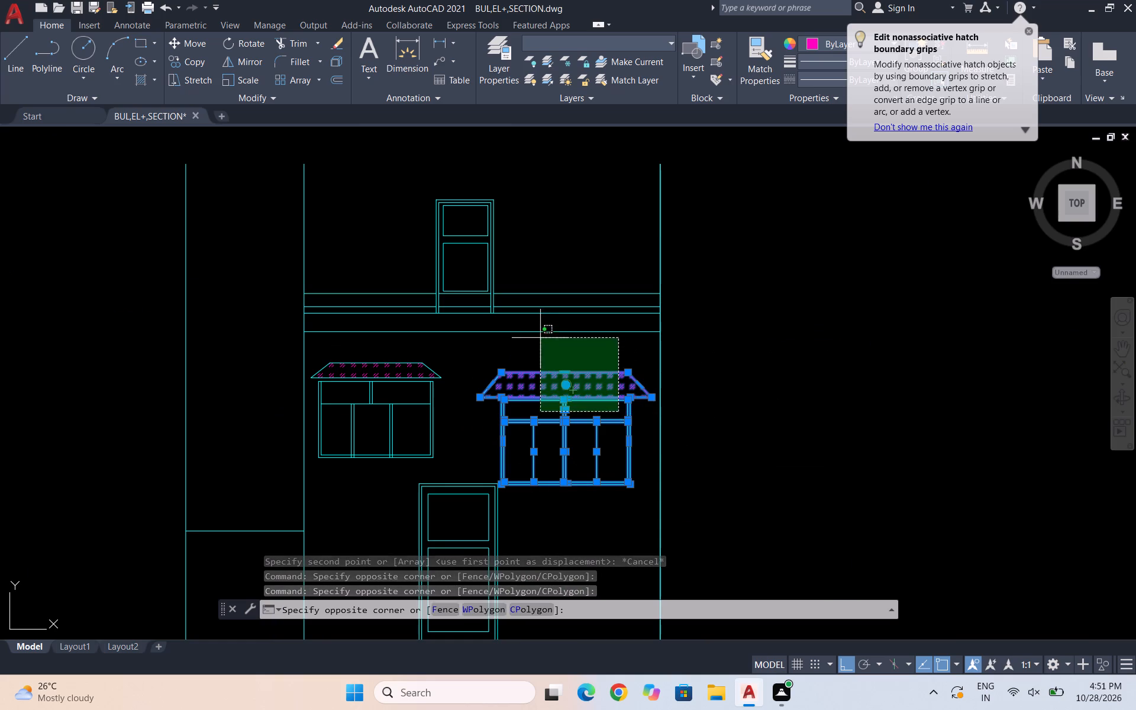
drag(540, 337, 540, 357)
text(co)
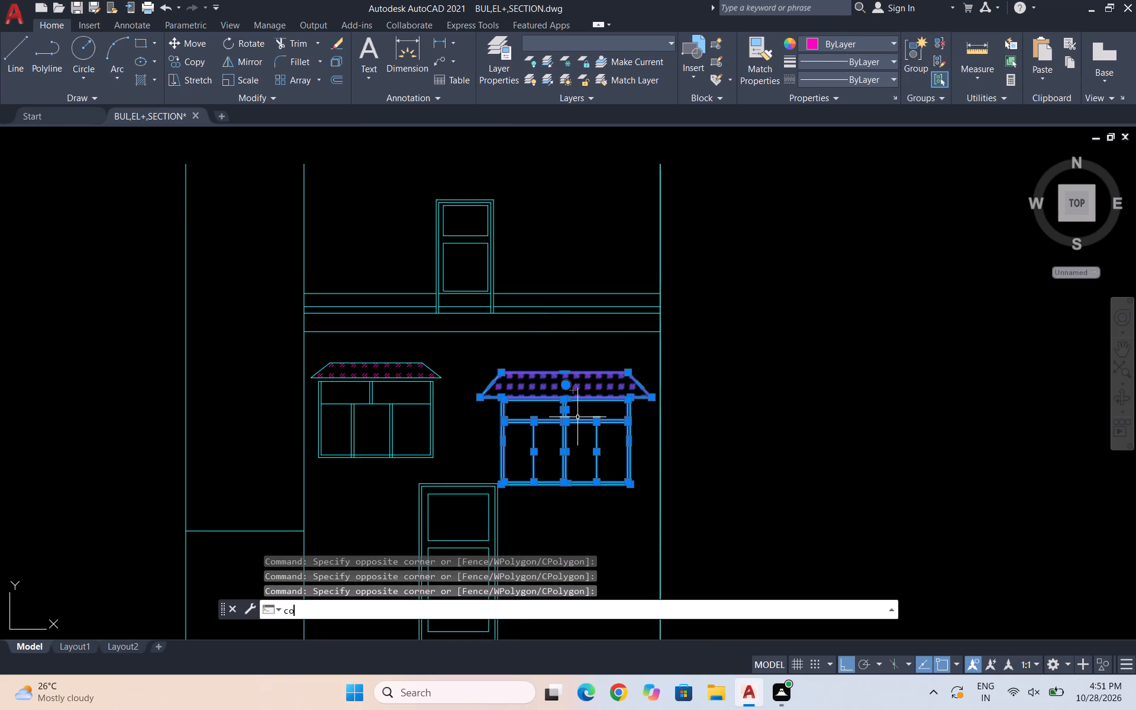
key(Return)
scroll(488, 493, up, 1)
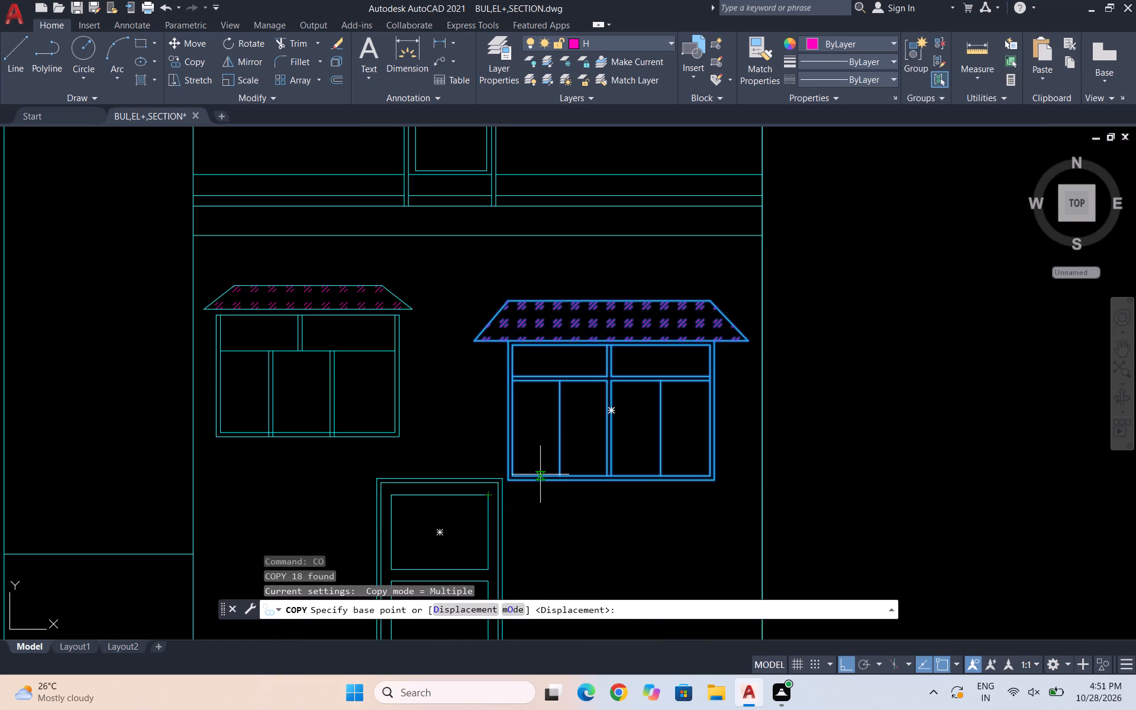
click(511, 484)
scroll(507, 491, down, 4)
scroll(508, 439, up, 3)
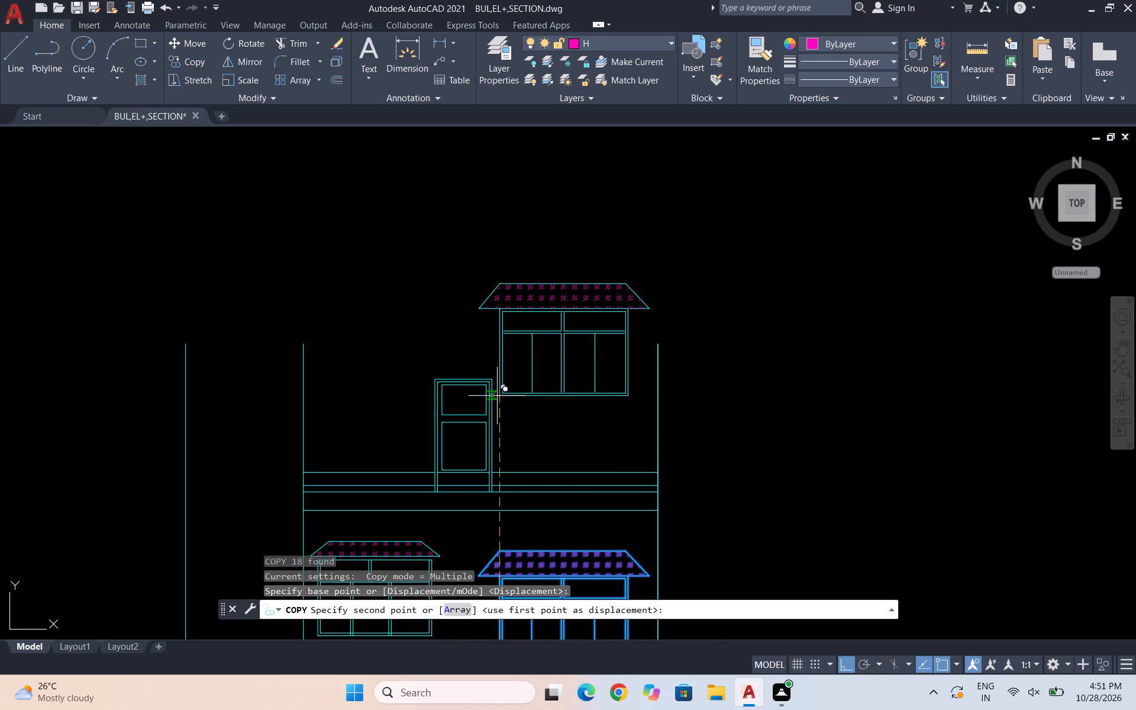
click(514, 463)
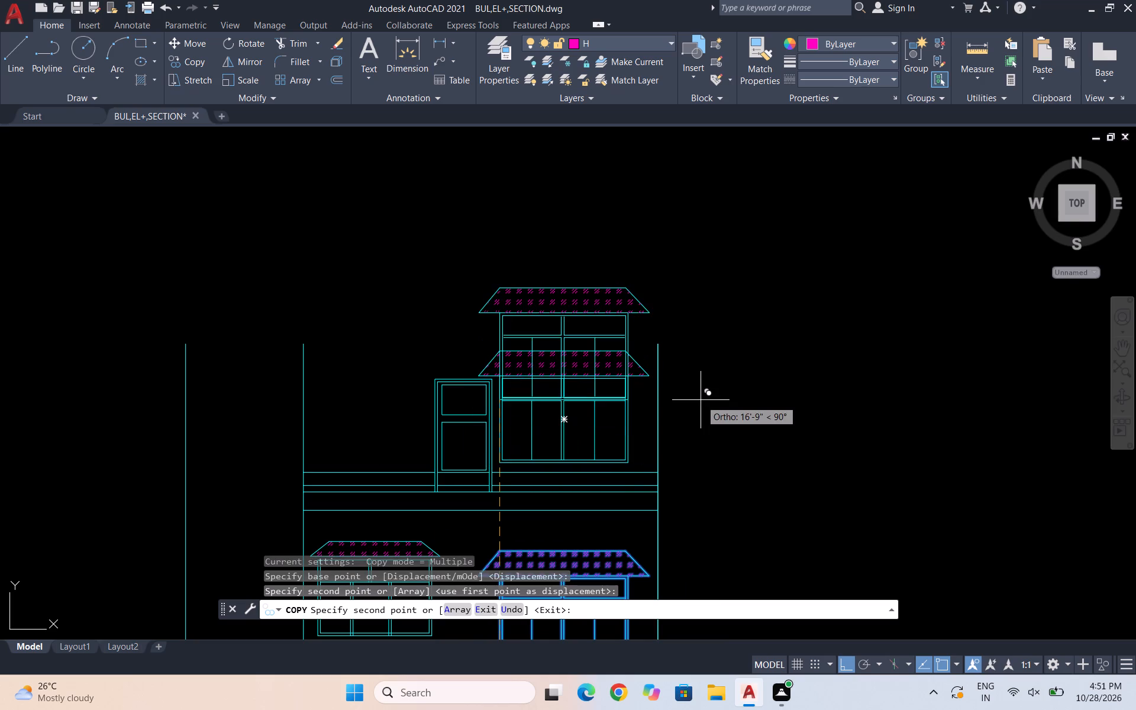
key(Escape)
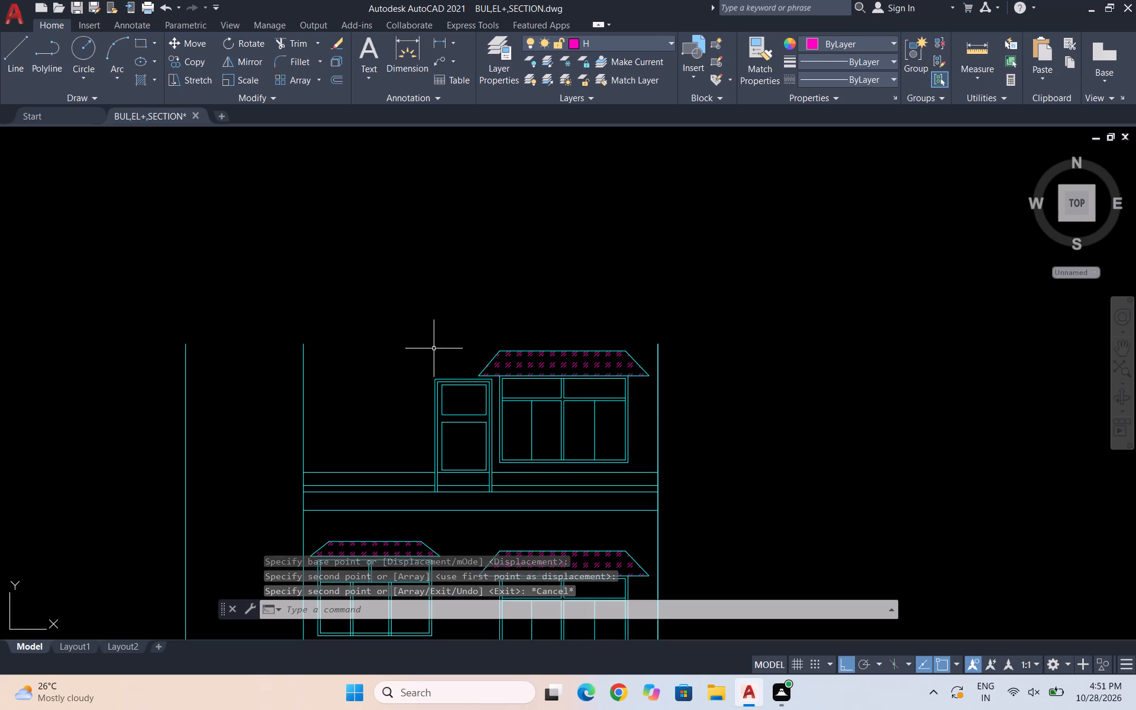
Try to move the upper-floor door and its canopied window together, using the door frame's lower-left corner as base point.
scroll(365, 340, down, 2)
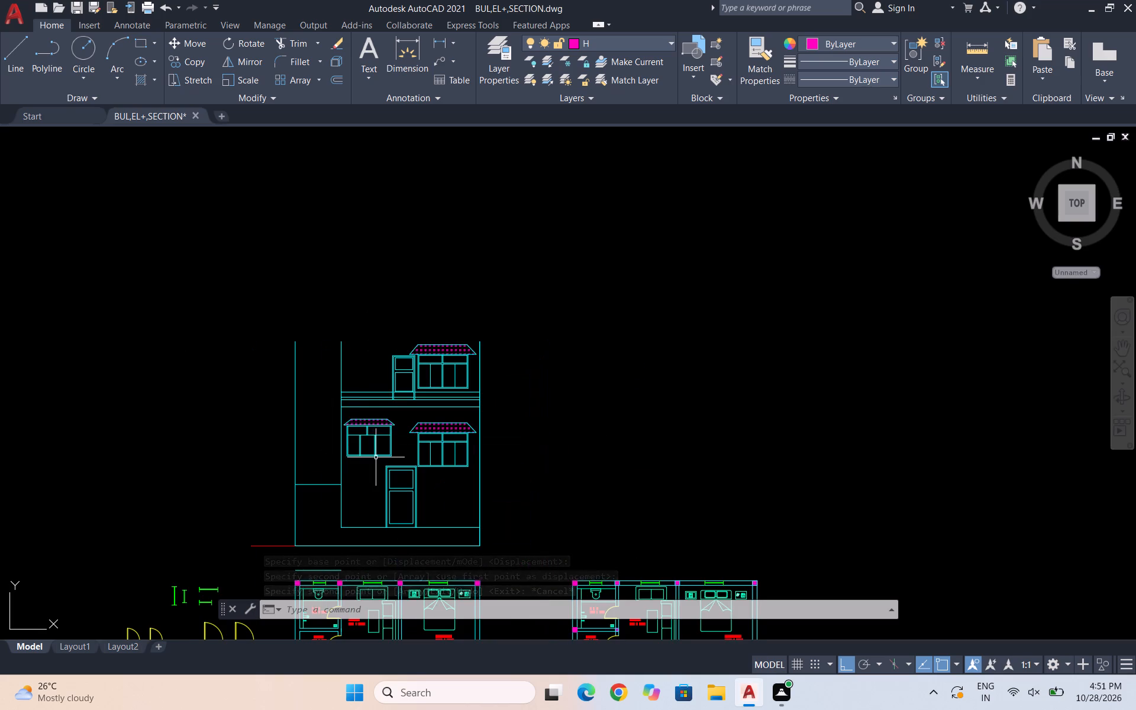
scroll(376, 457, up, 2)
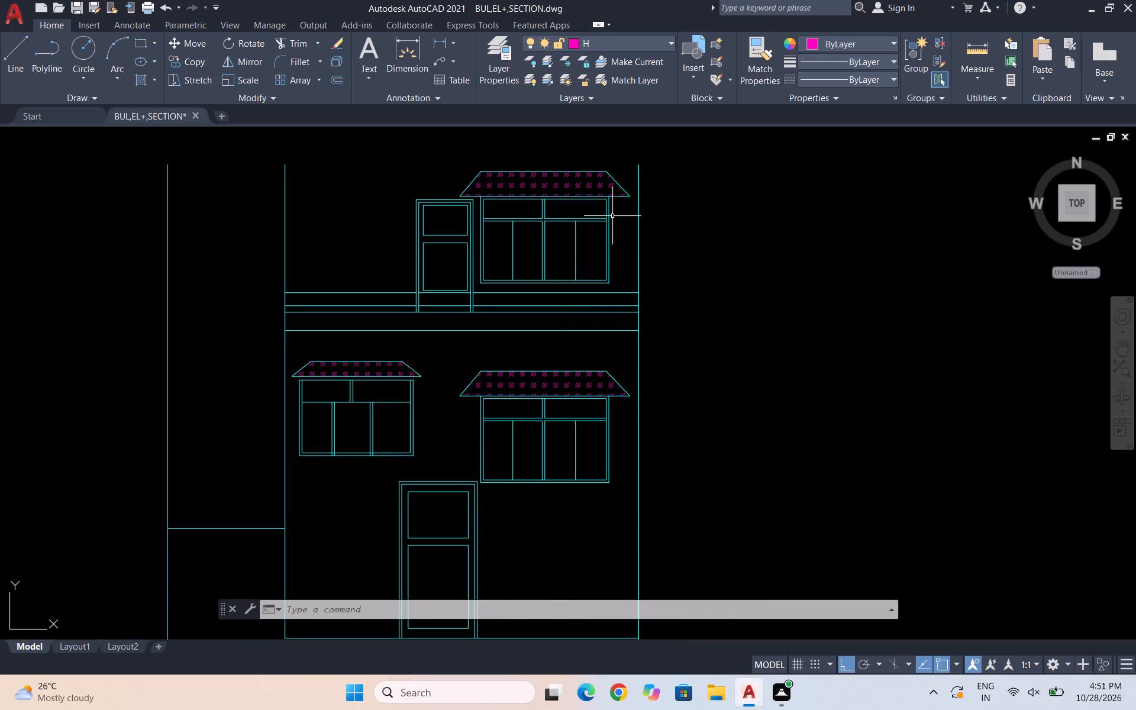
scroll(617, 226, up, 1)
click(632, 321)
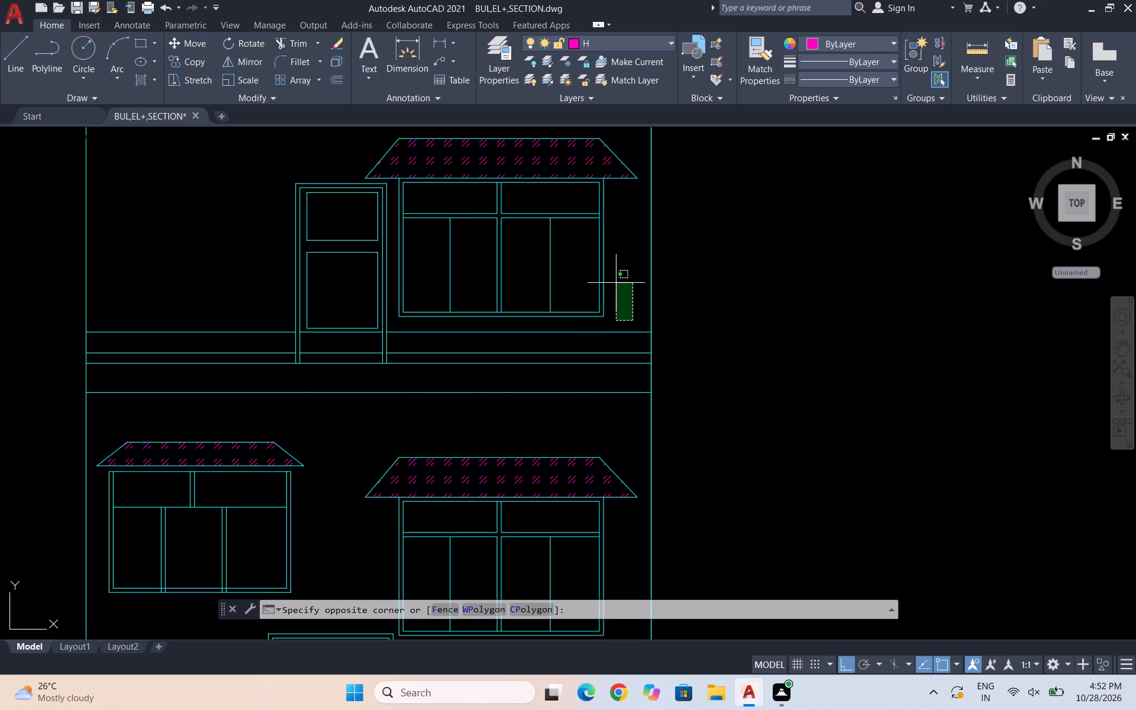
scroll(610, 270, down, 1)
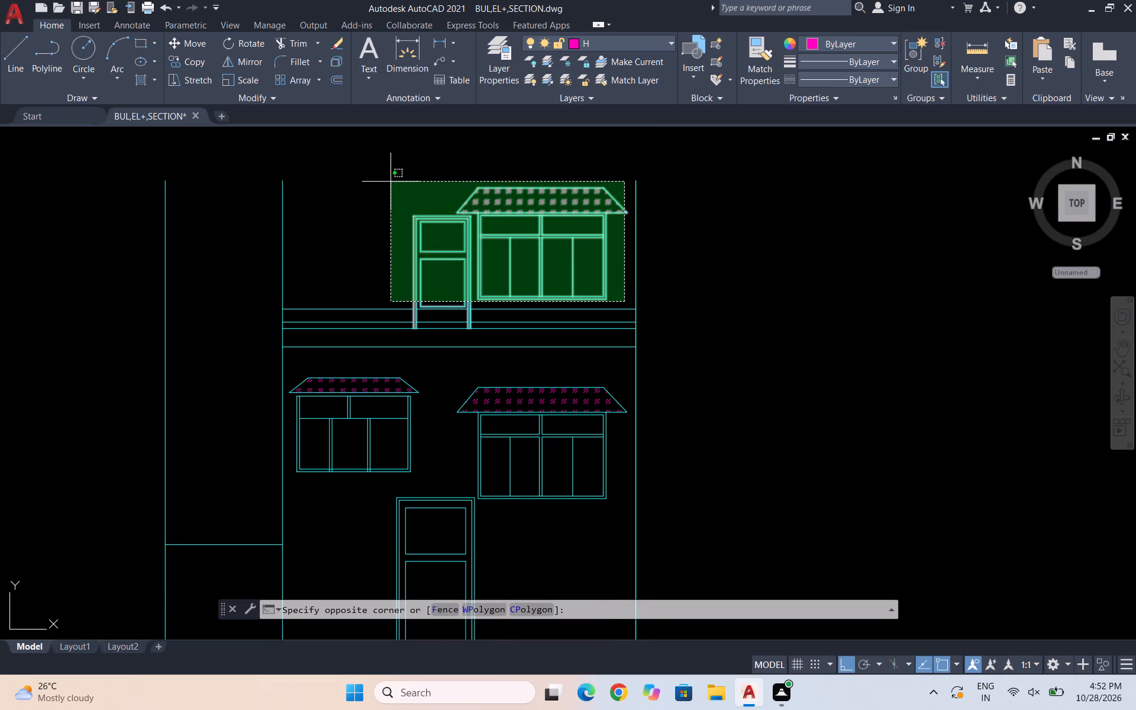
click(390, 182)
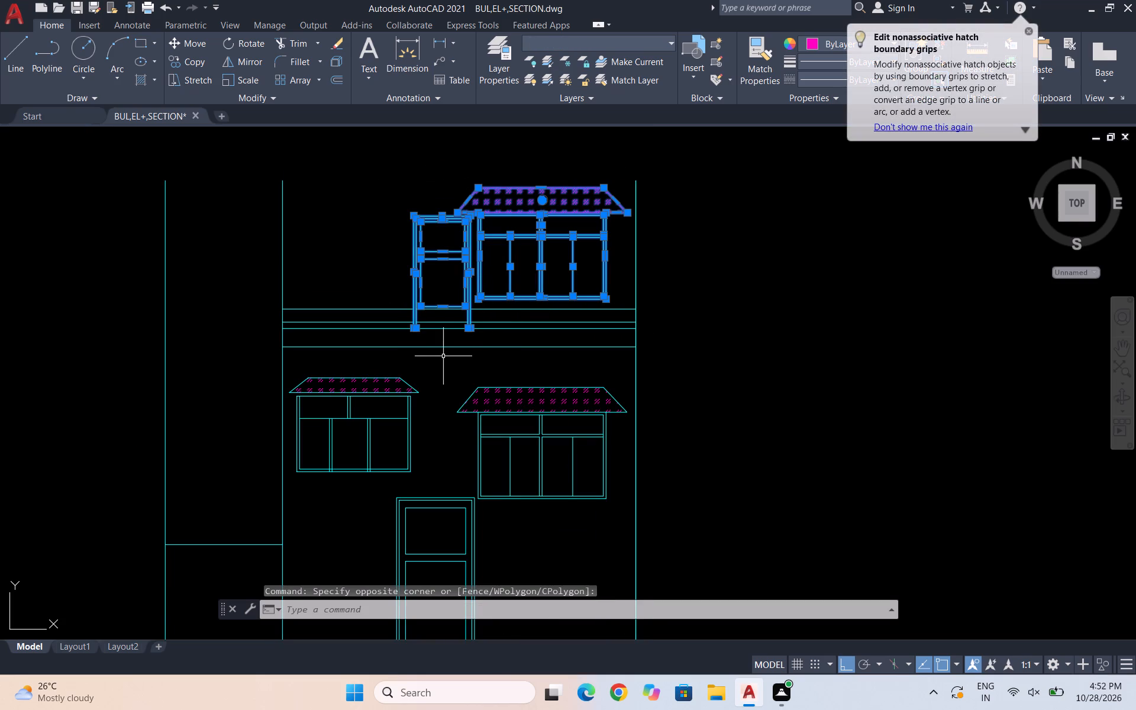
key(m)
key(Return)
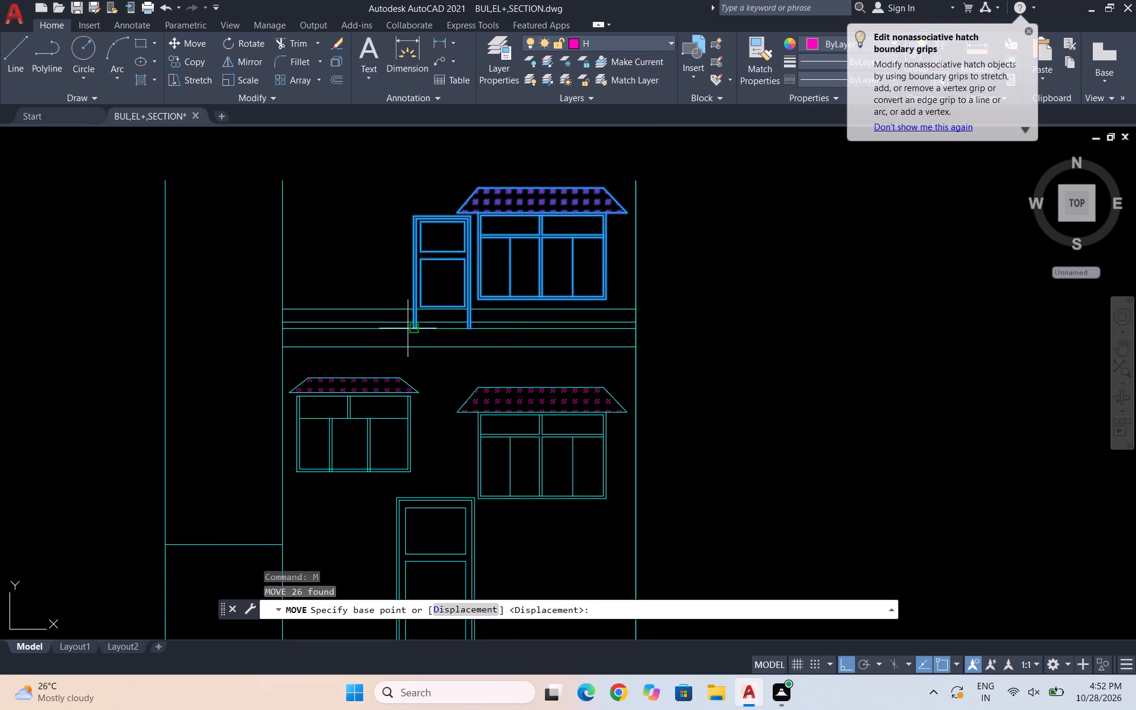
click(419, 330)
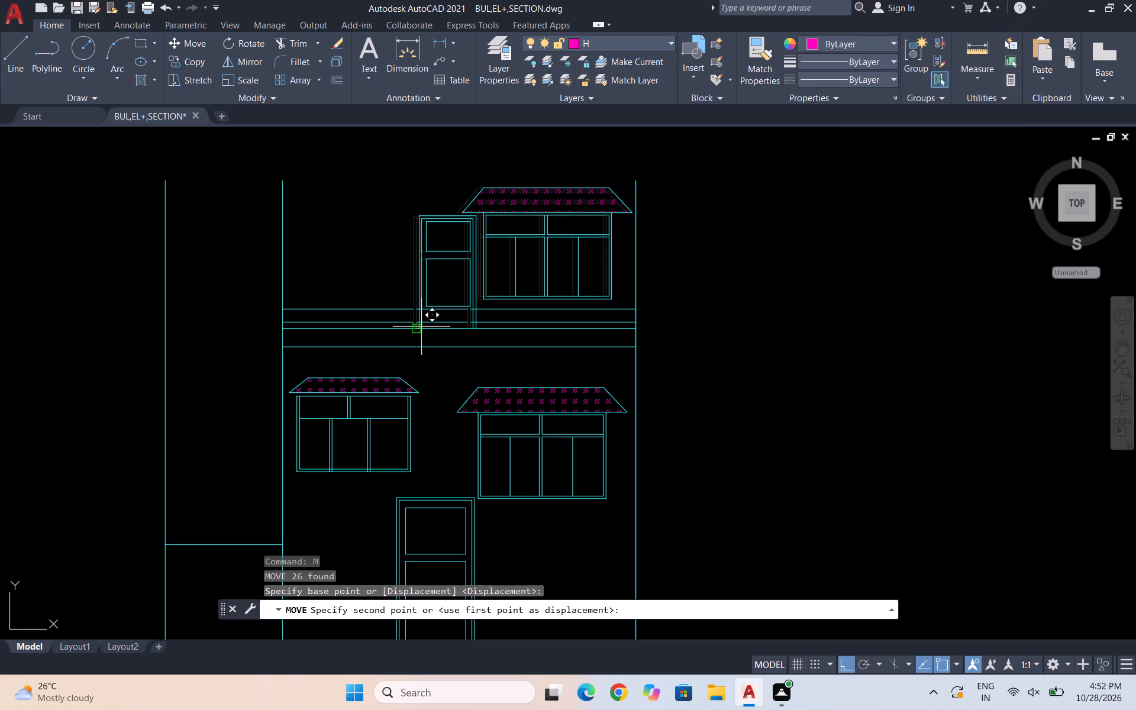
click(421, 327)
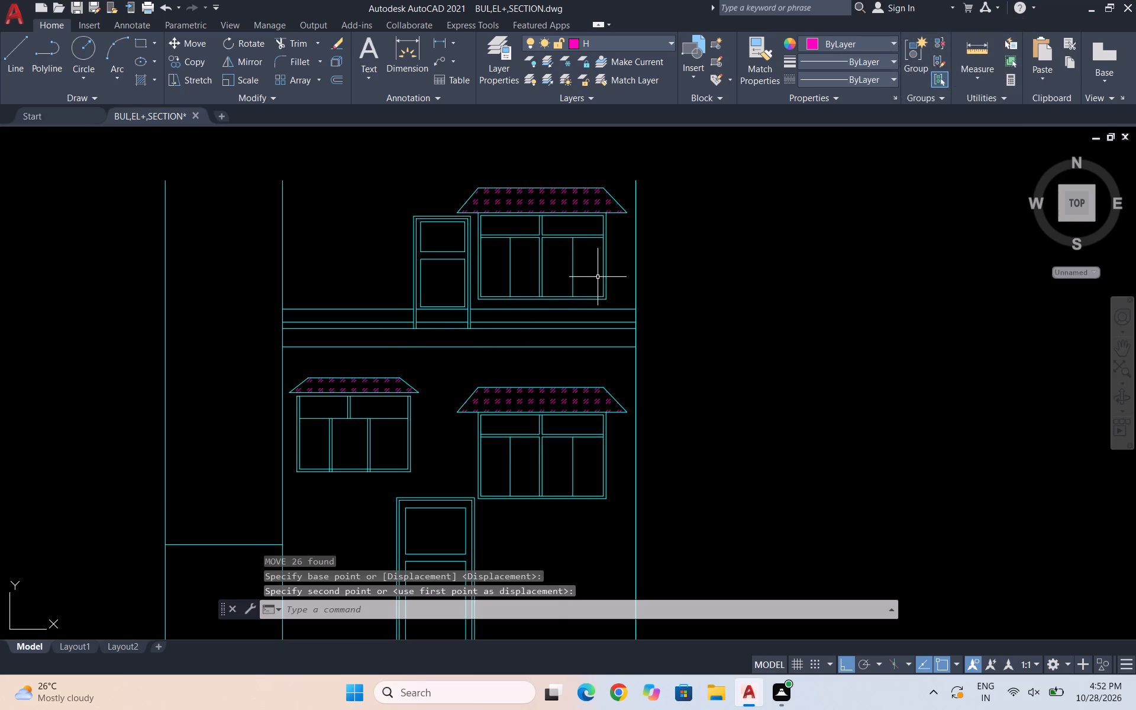
Move the upper-floor door and canopied window together to the right by about one door-frame thickness.
scroll(598, 277, up, 1)
click(632, 315)
scroll(587, 296, down, 1)
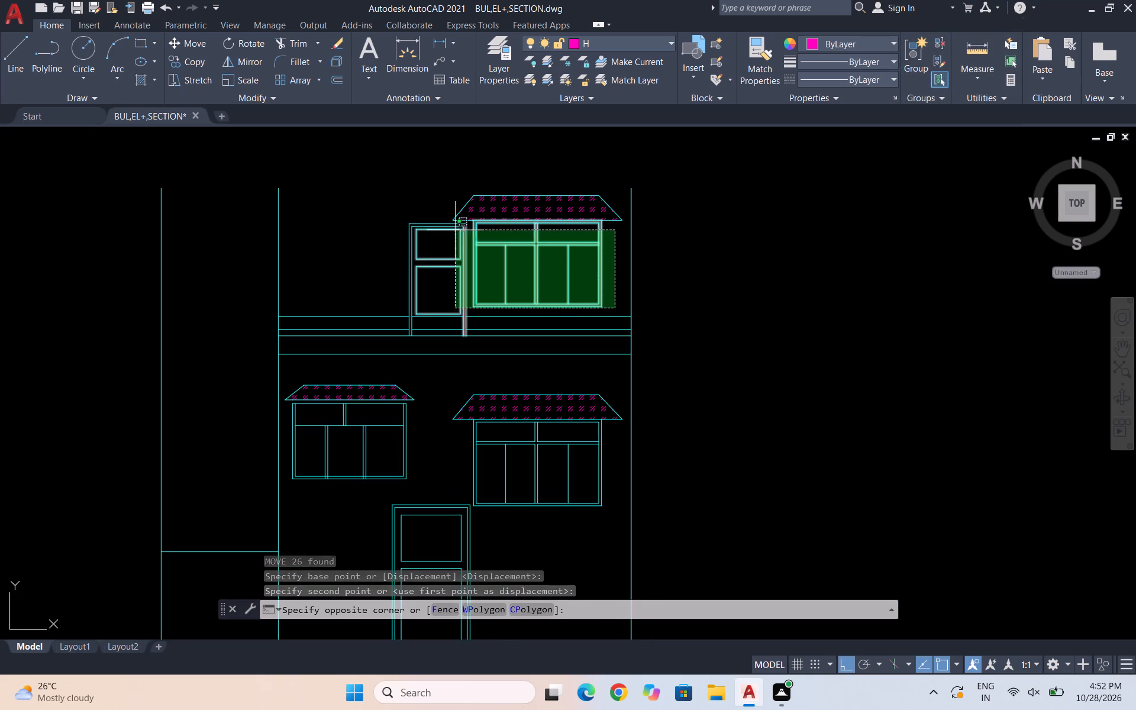
click(393, 185)
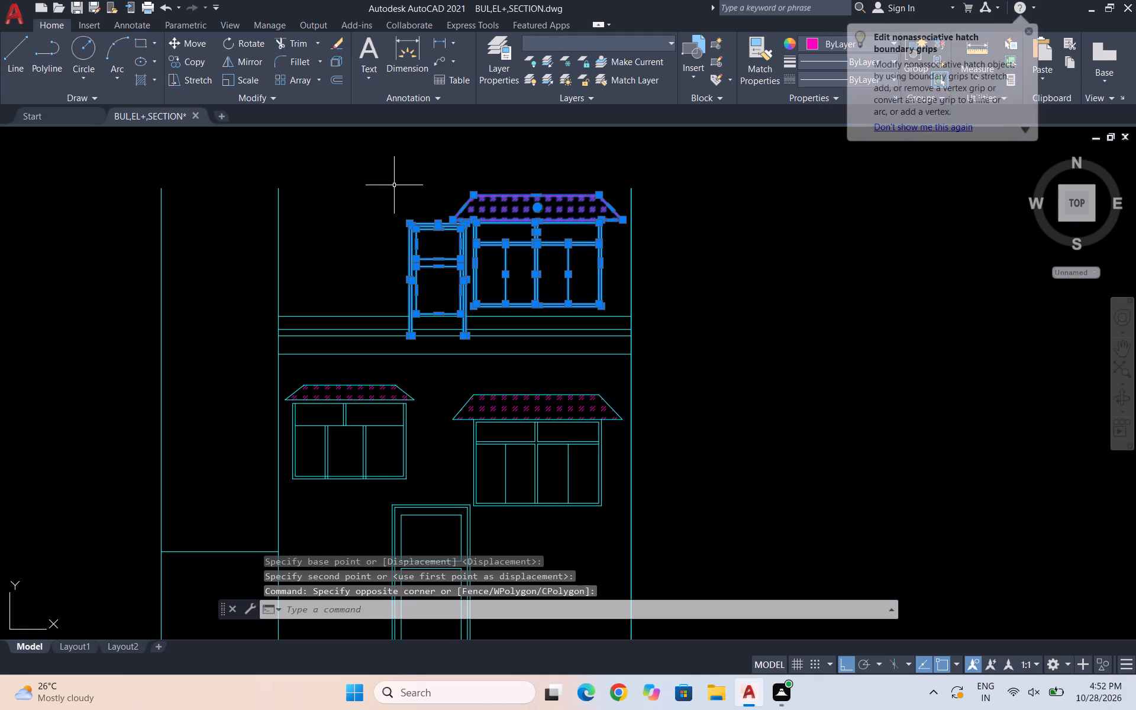
key(m)
key(Return)
scroll(408, 360, up, 2)
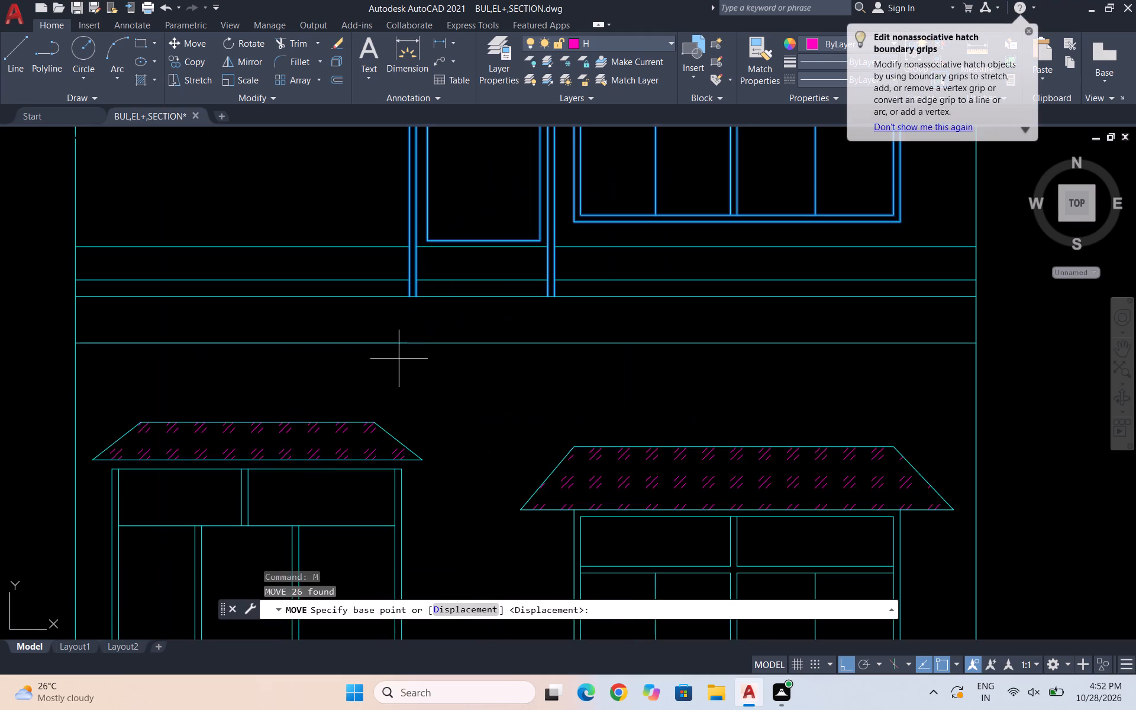
scroll(400, 316, up, 2)
click(427, 264)
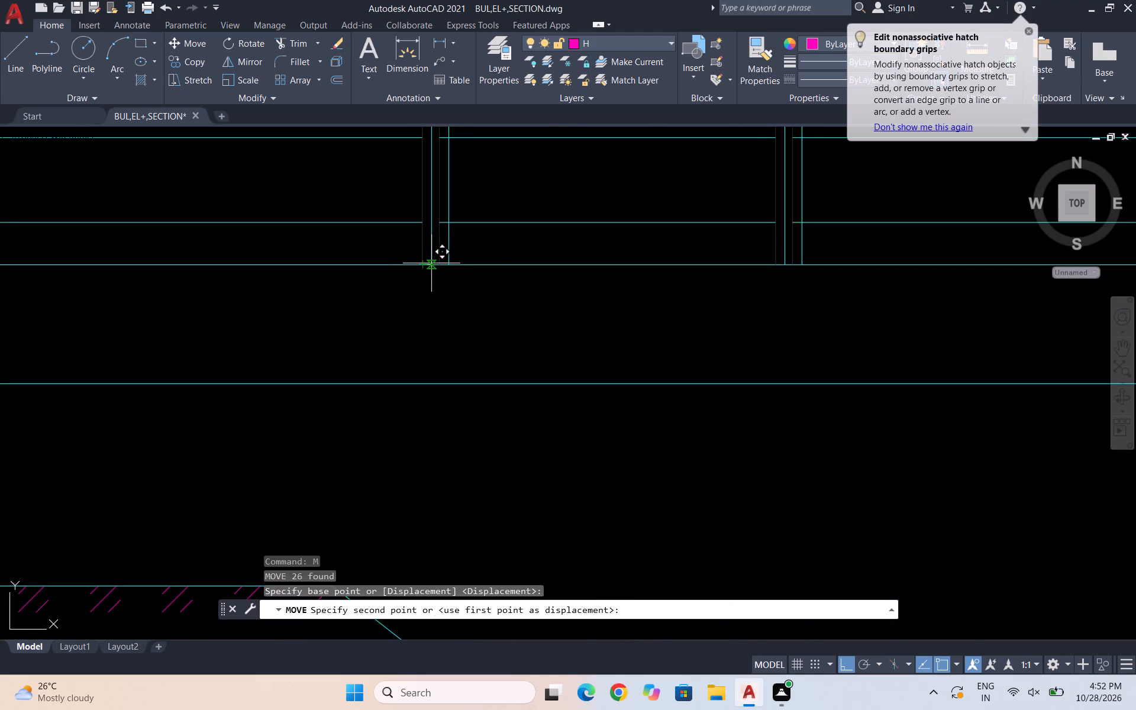
click(440, 266)
Extend the two horizontal band lines on both sides of the upper-floor door to meet its frame.
scroll(418, 271, down, 3)
scroll(522, 319, down, 1)
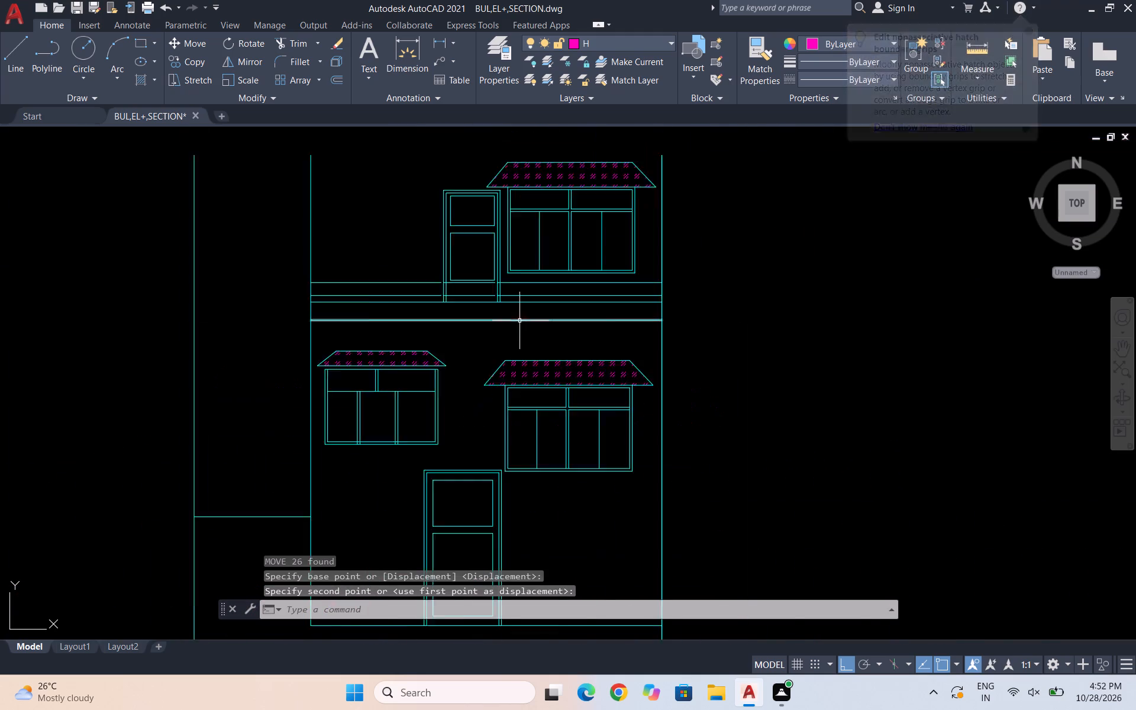
scroll(518, 324, down, 1)
scroll(420, 290, up, 2)
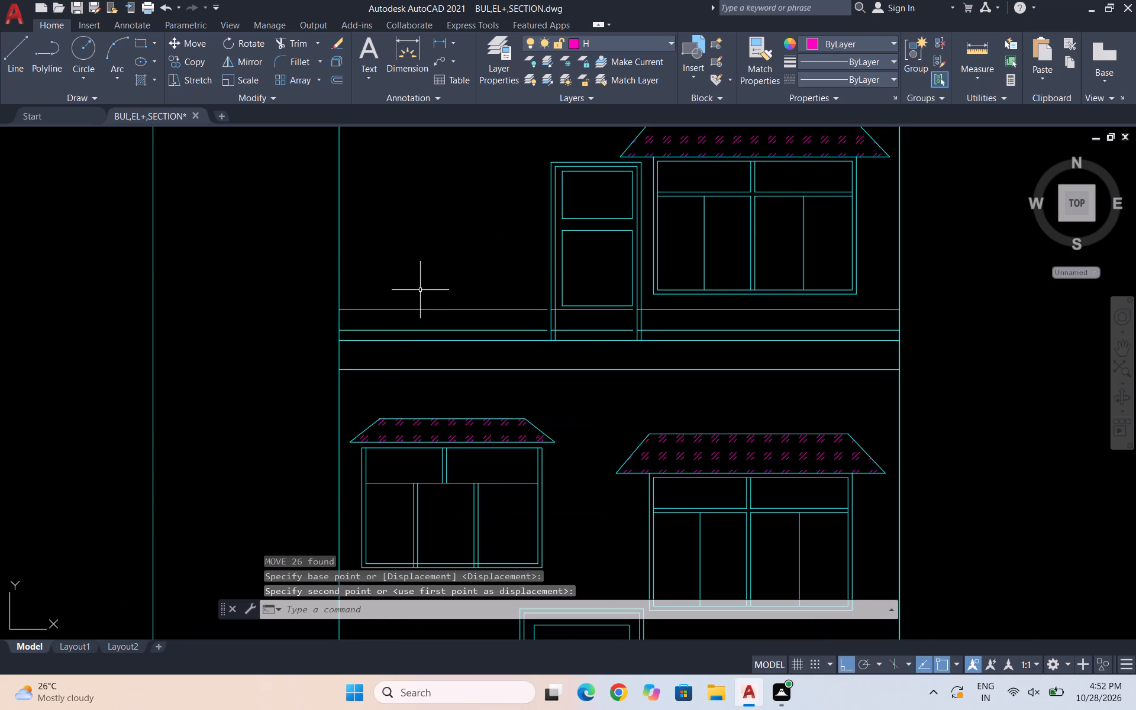
key(Escape)
text(ex)
key(Return)
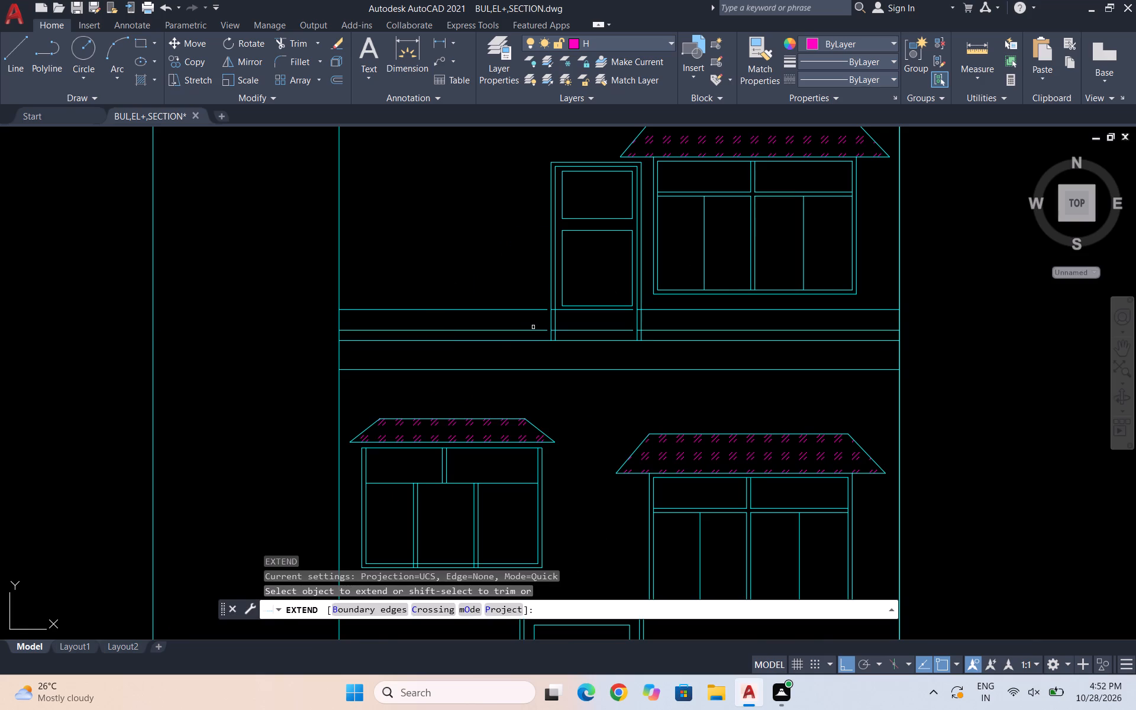
click(534, 331)
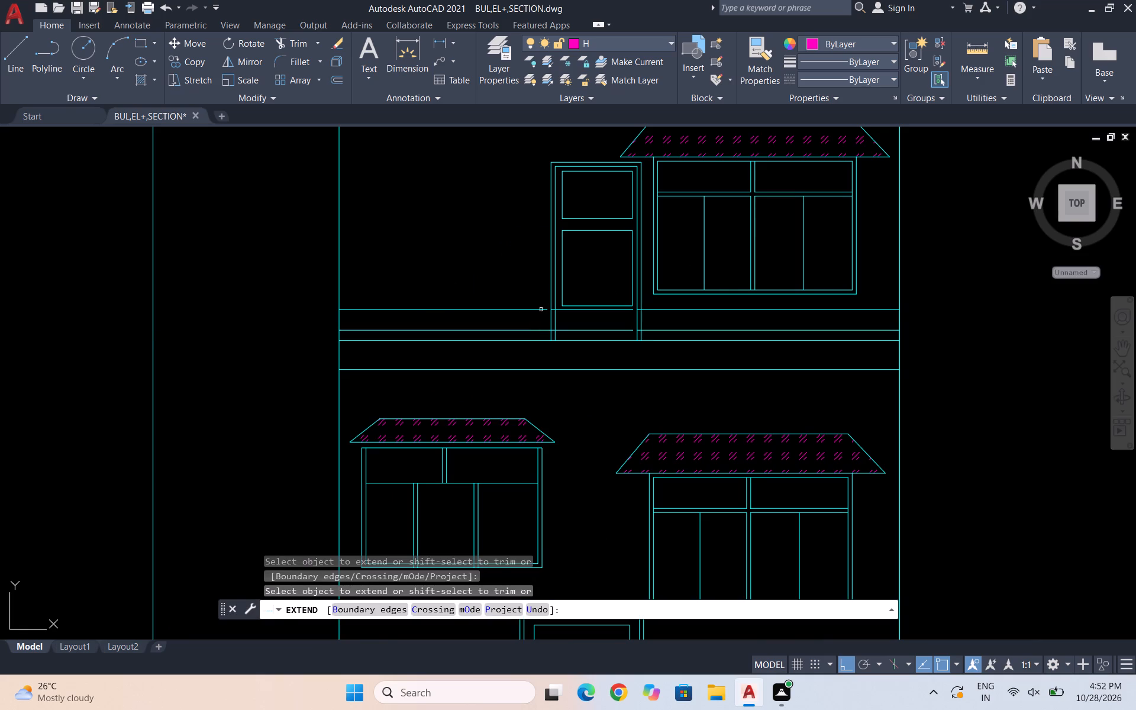
click(541, 310)
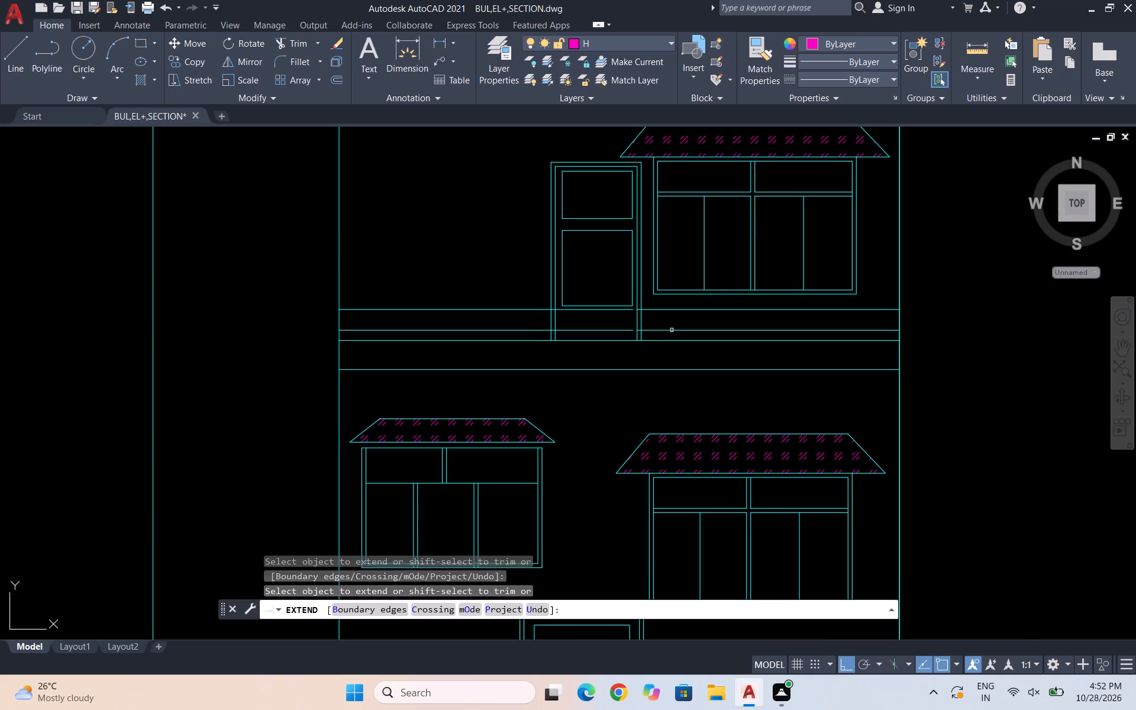
click(672, 329)
click(669, 311)
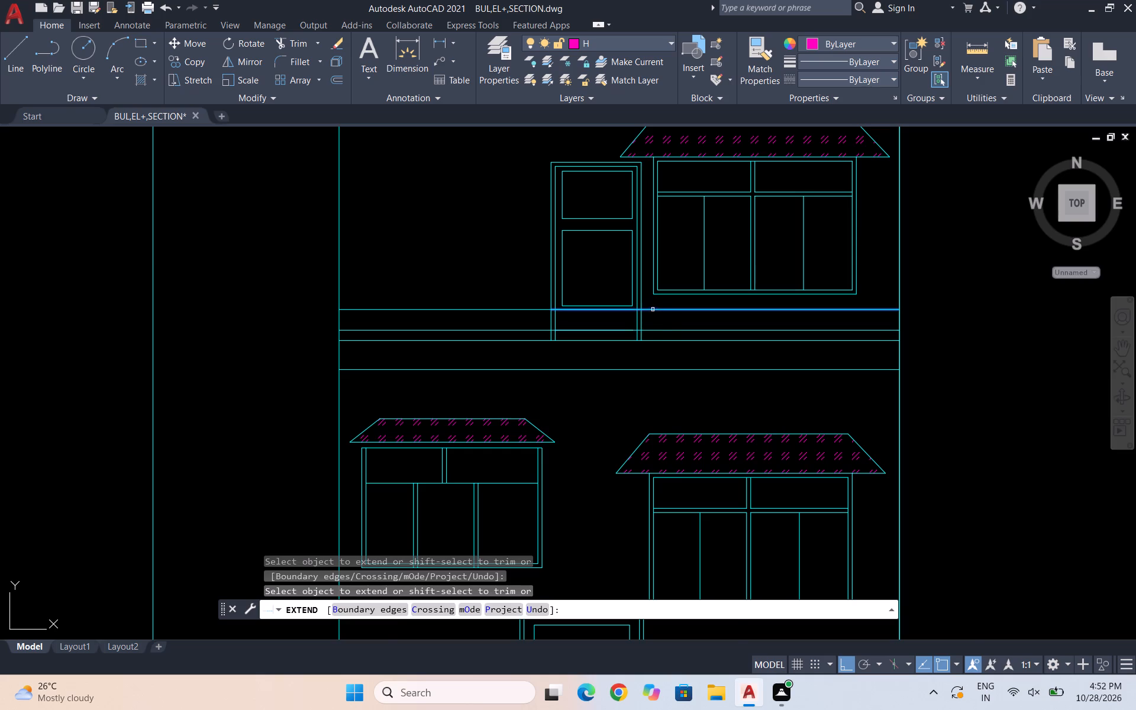
scroll(635, 356, up, 1)
key(space)
Trim the two band lines where they cross the left and right jambs of the upper-floor door frame.
key(space)
key(space)
key(space)
key(space)
key(space)
key(space)
key(space)
key(space)
key(space)
key(space)
key(space)
key(space)
key(space)
key(space)
key(space)
key(space)
key(space)
key(space)
key(space)
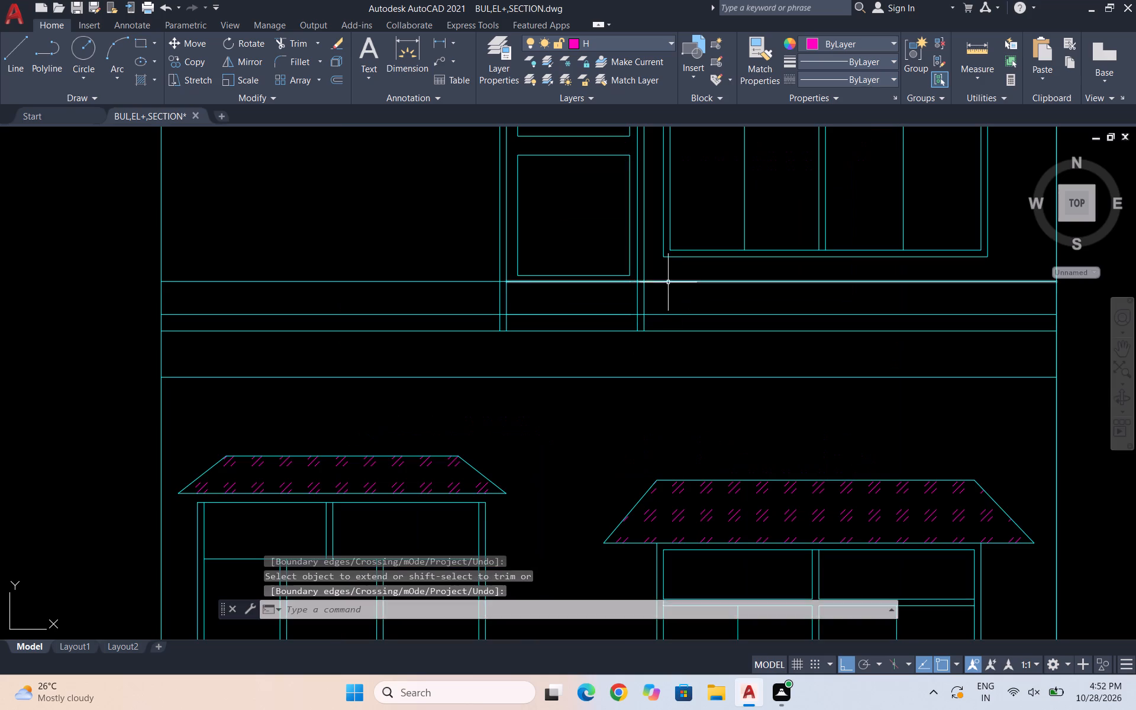
scroll(667, 281, up, 3)
scroll(451, 349, down, 1)
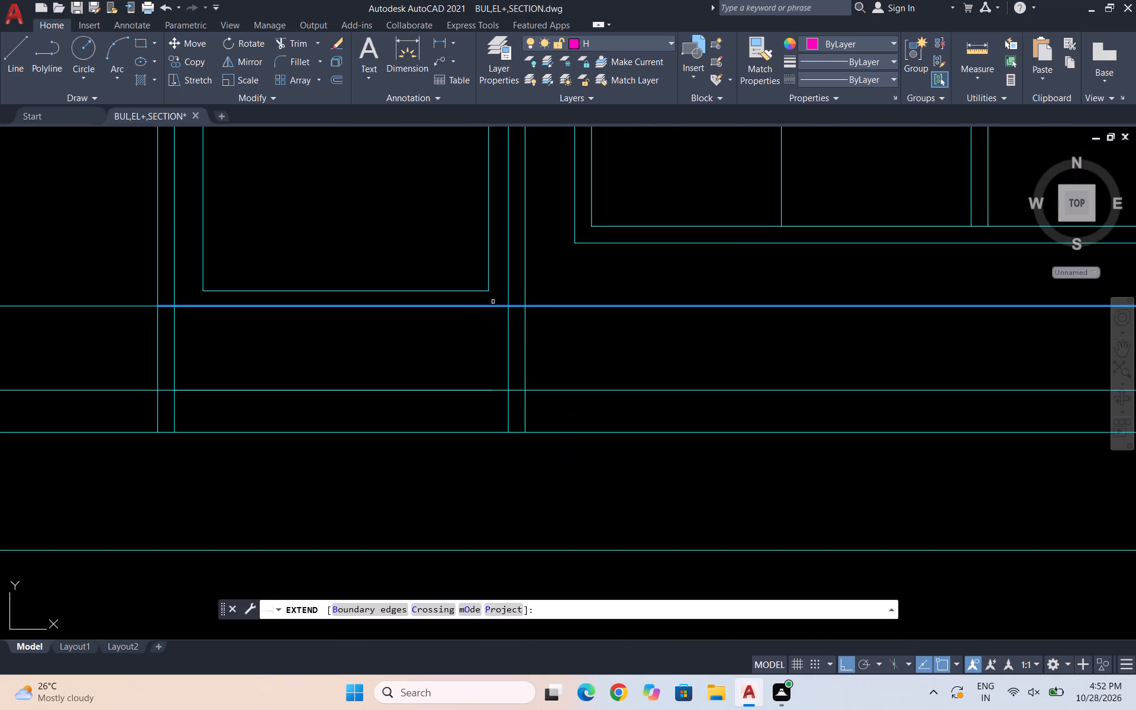
scroll(514, 317, up, 1)
shift+drag(515, 292, 506, 338)
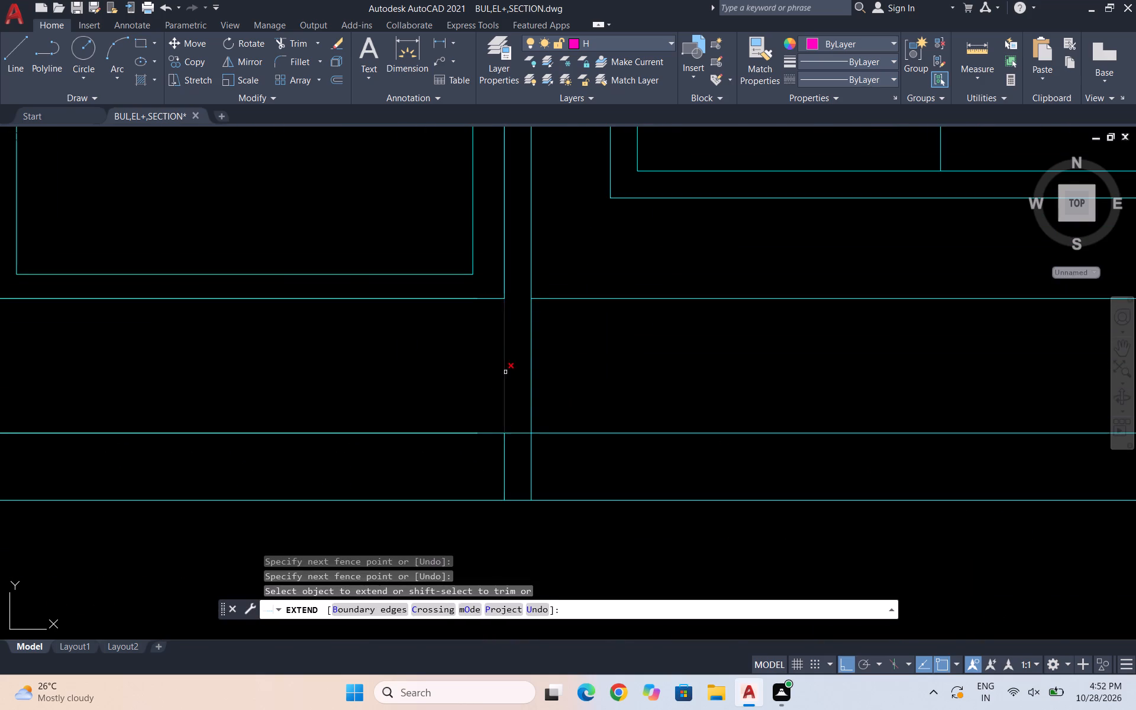
shift+click(521, 433)
shift+scroll(592, 354, down, 3)
shift+scroll(424, 360, up, 4)
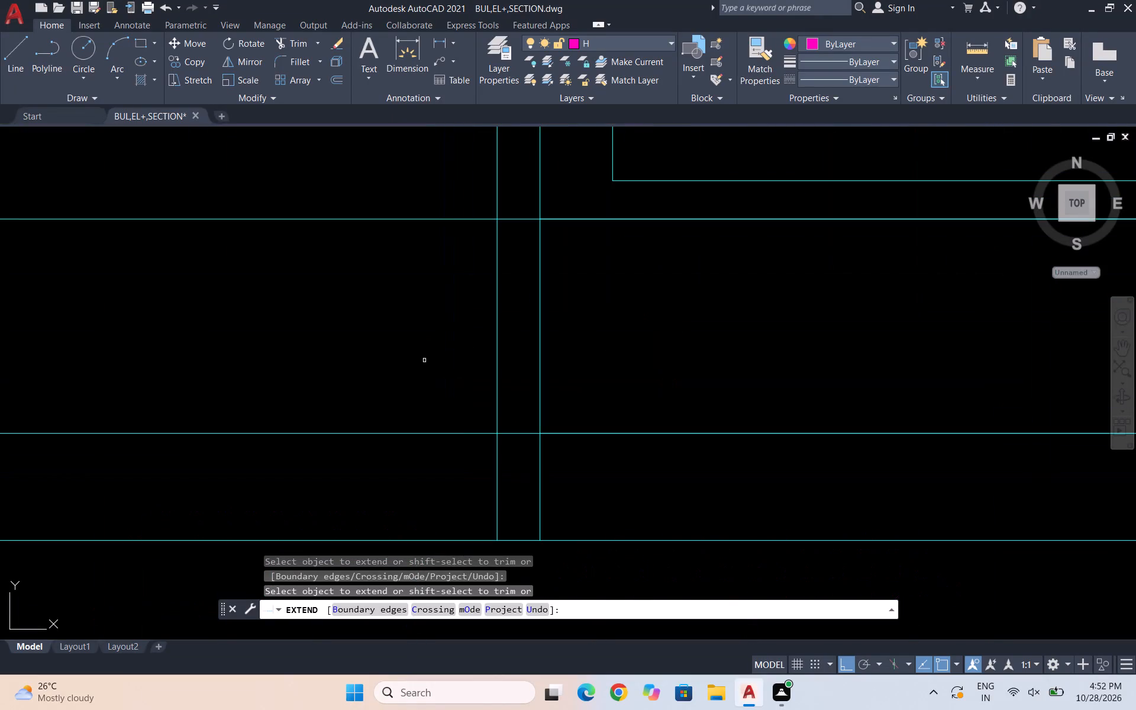
shift+click(521, 431)
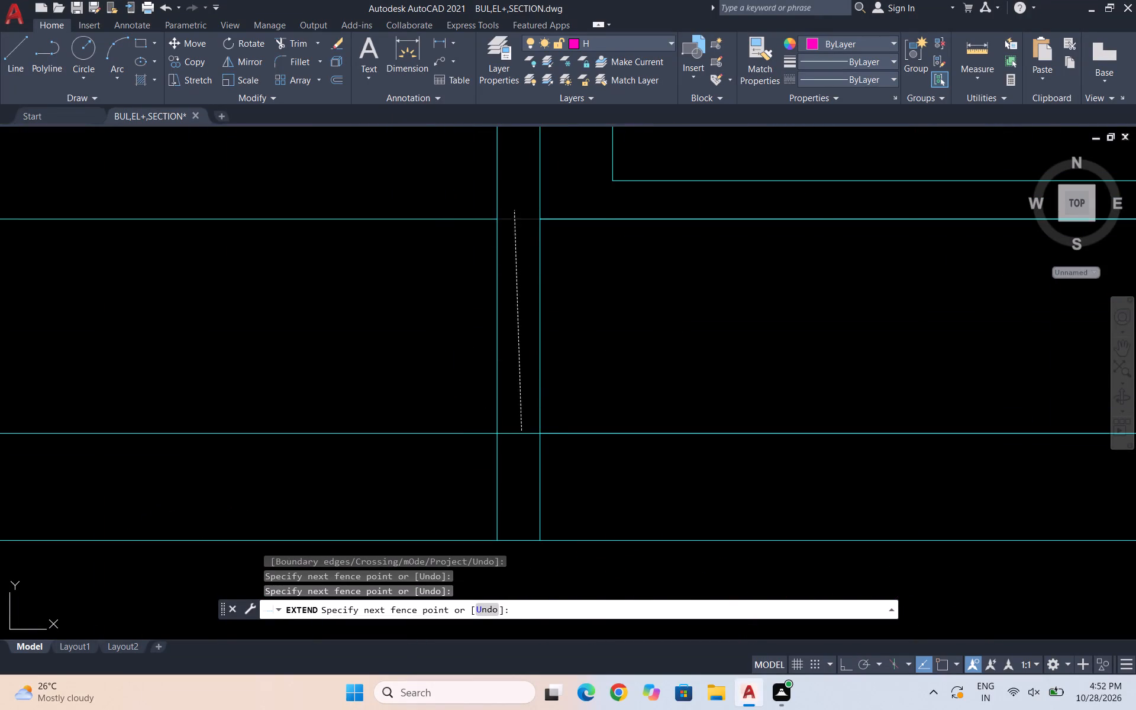
shift+click(514, 211)
shift+drag(522, 454, 513, 413)
shift+click(512, 380)
scroll(508, 378, down, 4)
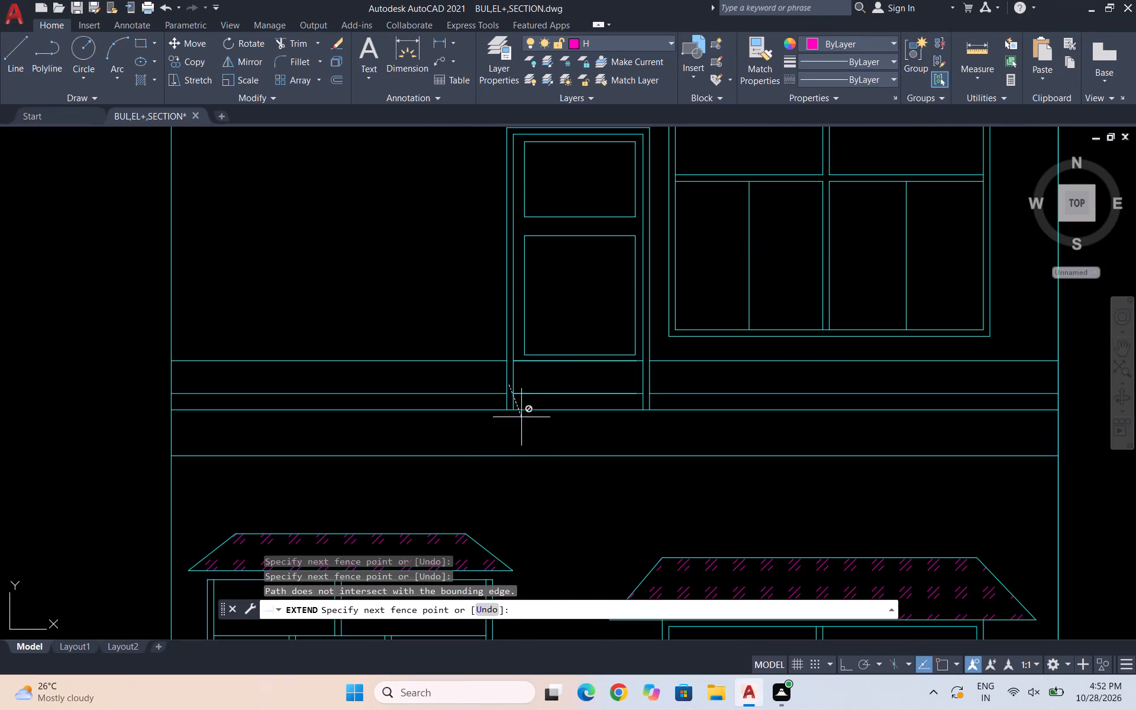
scroll(508, 374, up, 3)
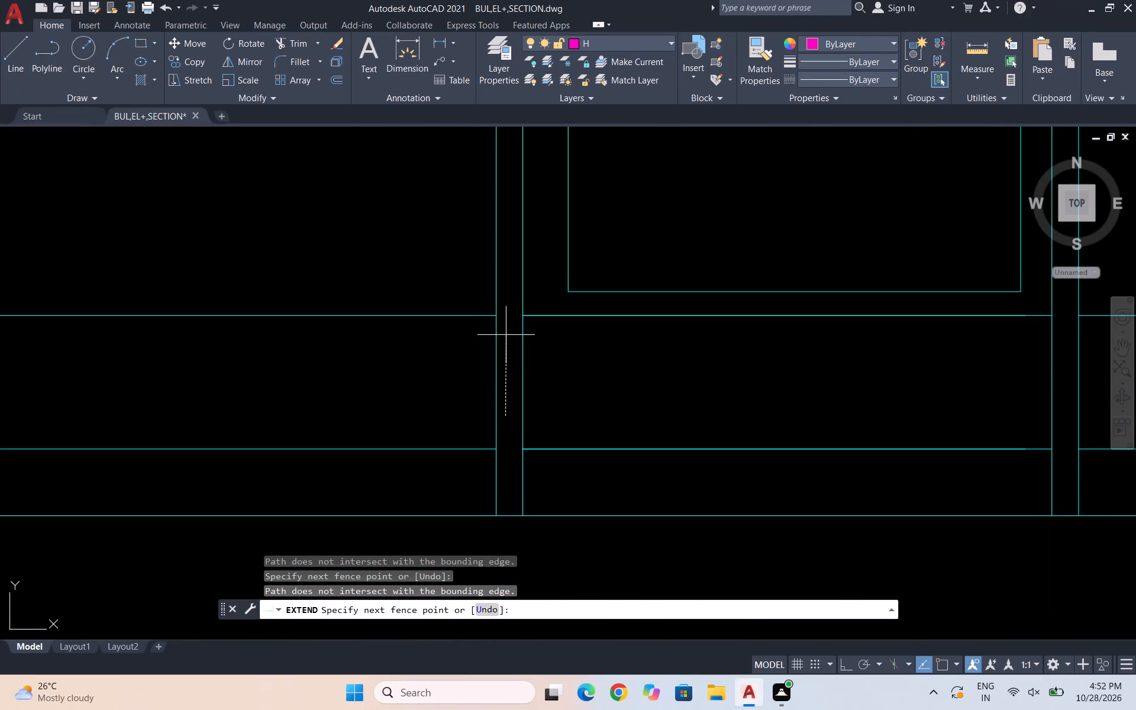
click(506, 335)
scroll(506, 334, down, 1)
key(Escape)
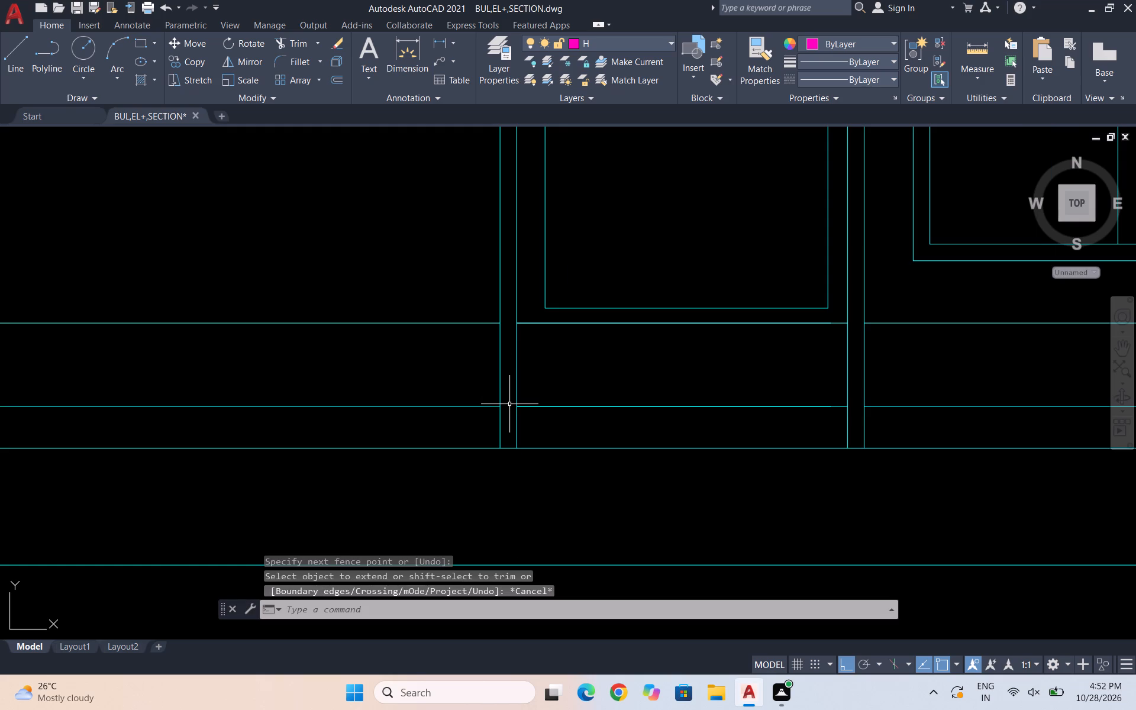
Copy the lower floor's left canopied window straight up to the upper floor, its bottom roughly level with the window across the door.
scroll(499, 435, down, 4)
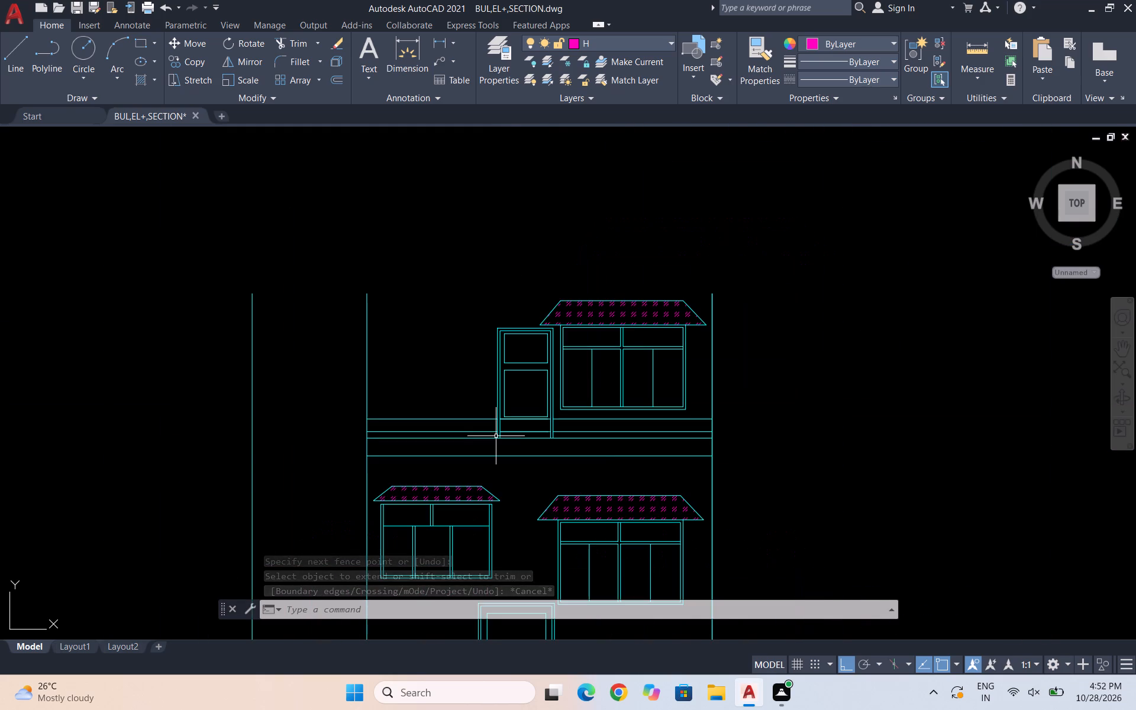
scroll(470, 367, down, 1)
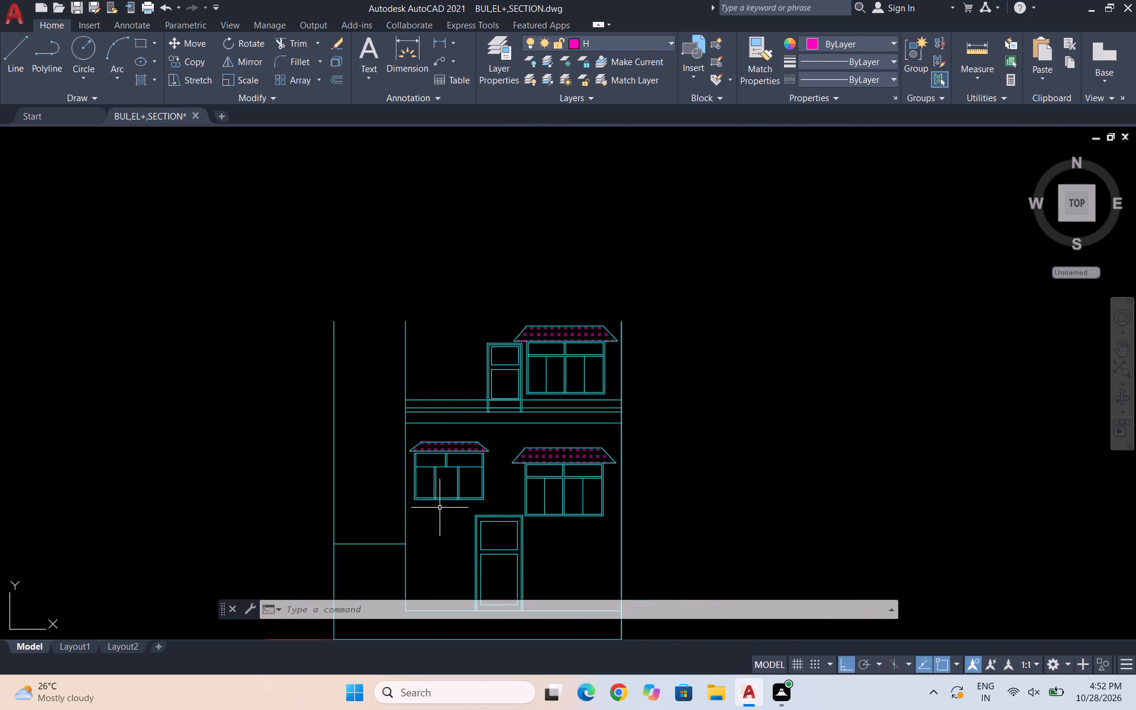
scroll(425, 510, up, 1)
scroll(499, 501, up, 1)
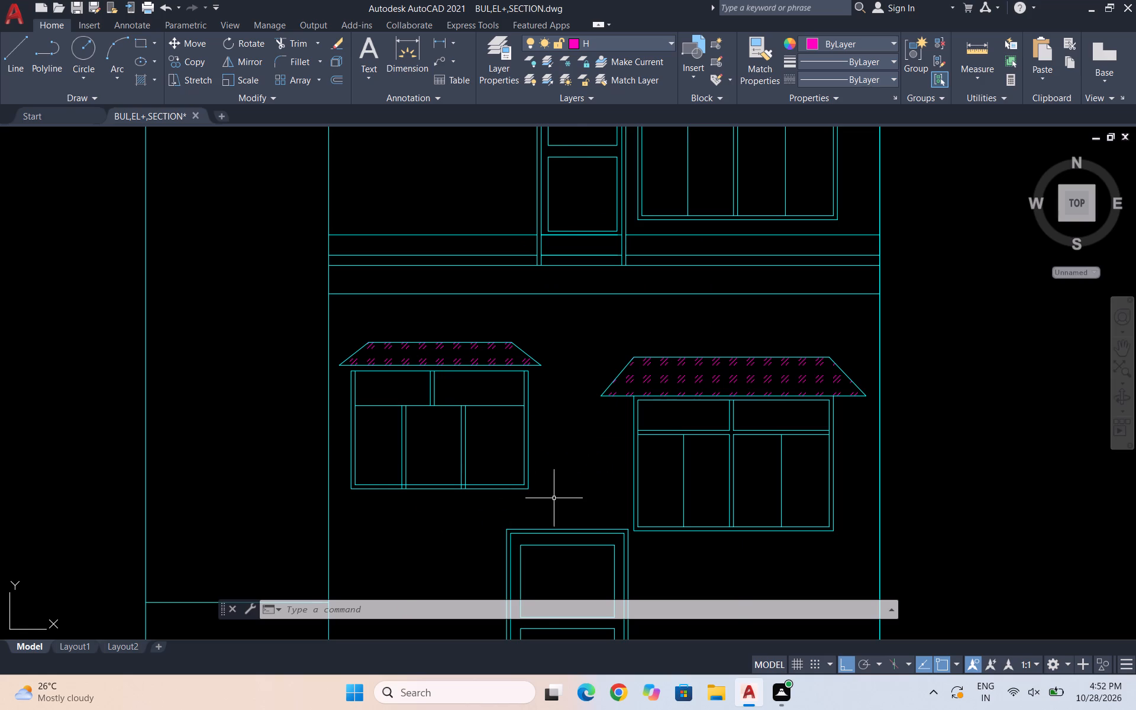
click(554, 498)
click(346, 333)
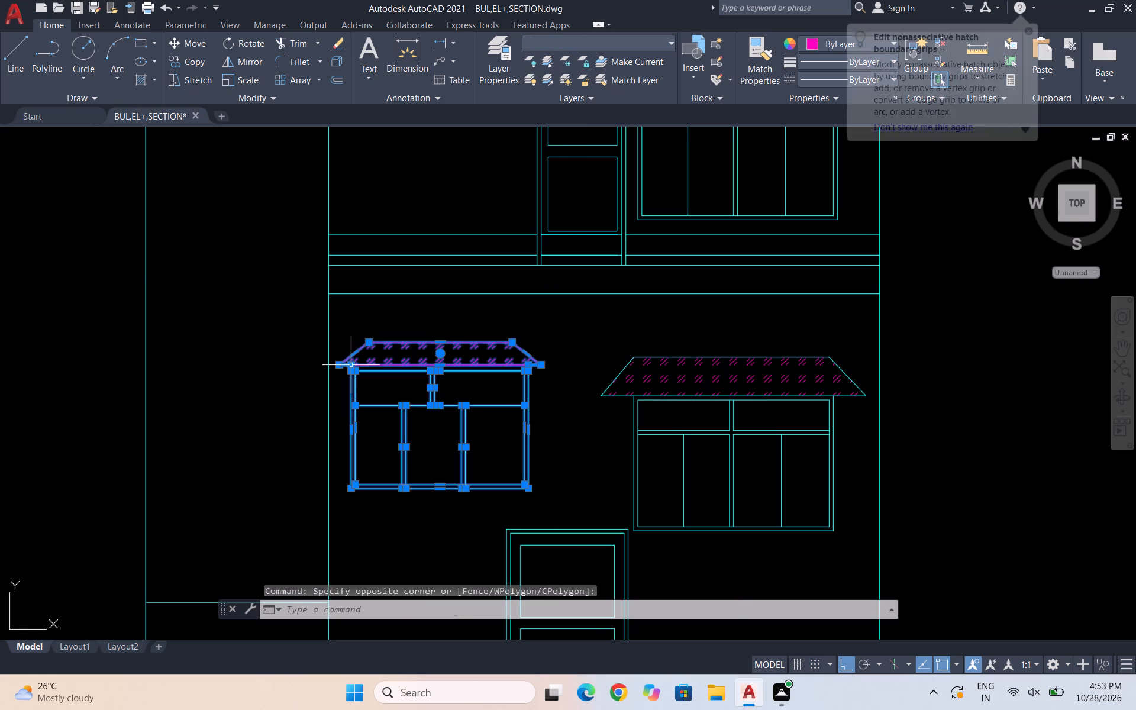
text(co)
key(Return)
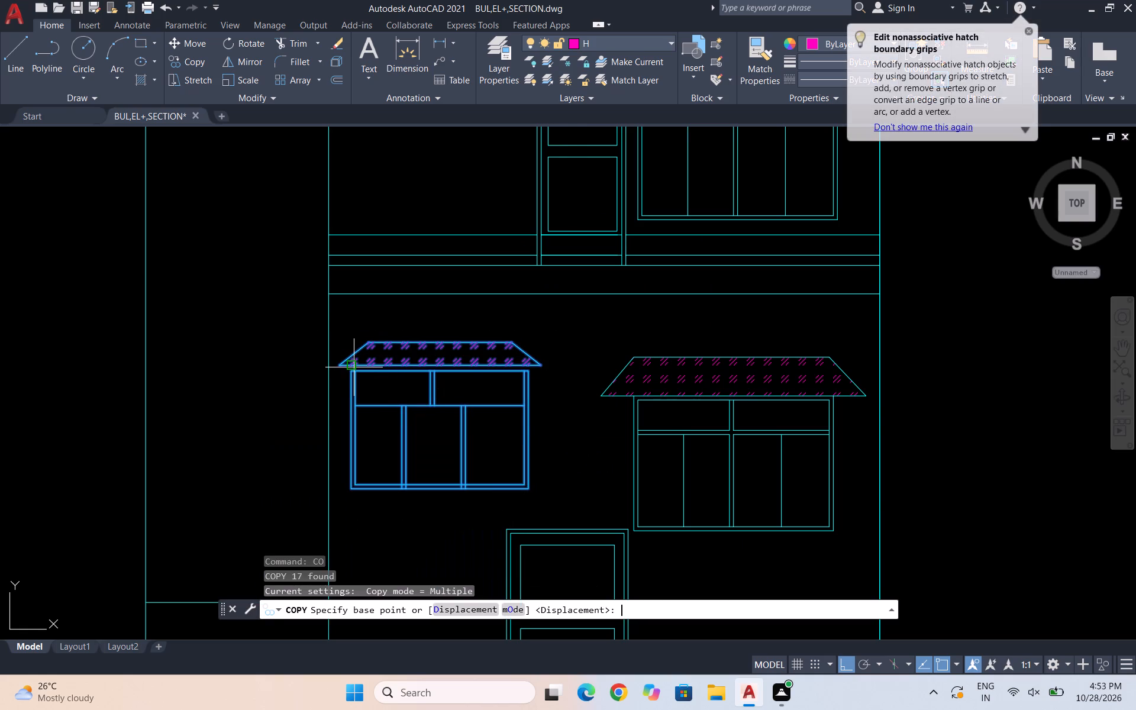
click(442, 485)
scroll(441, 485, down, 3)
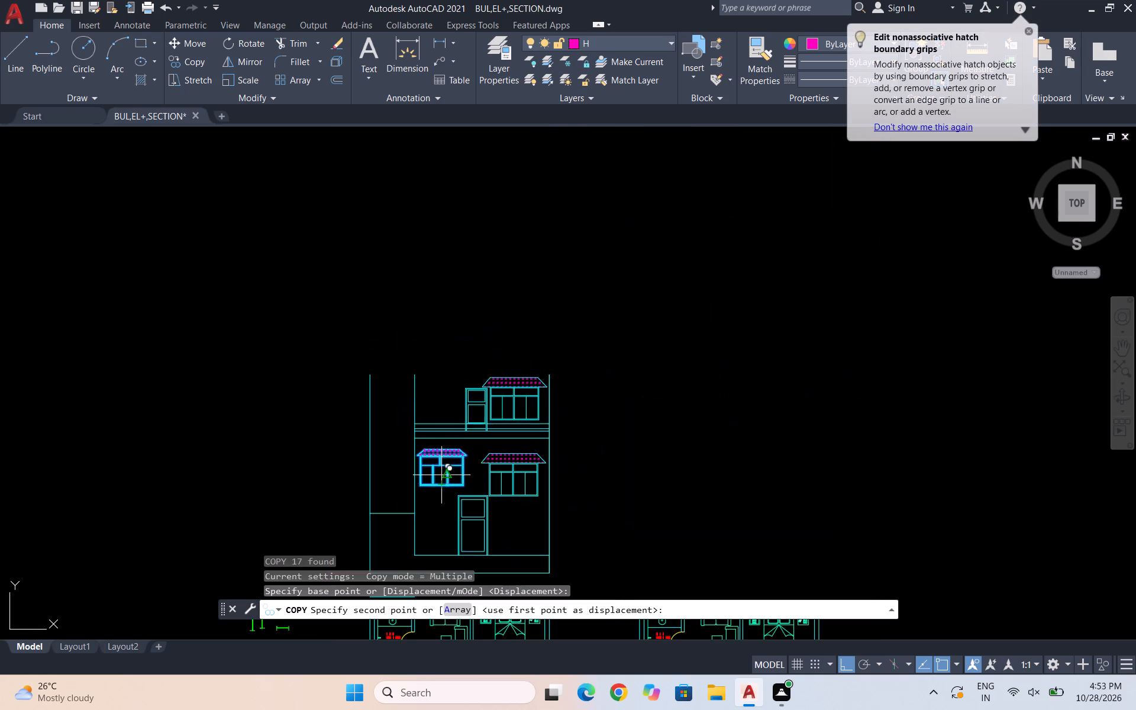
scroll(441, 394, up, 2)
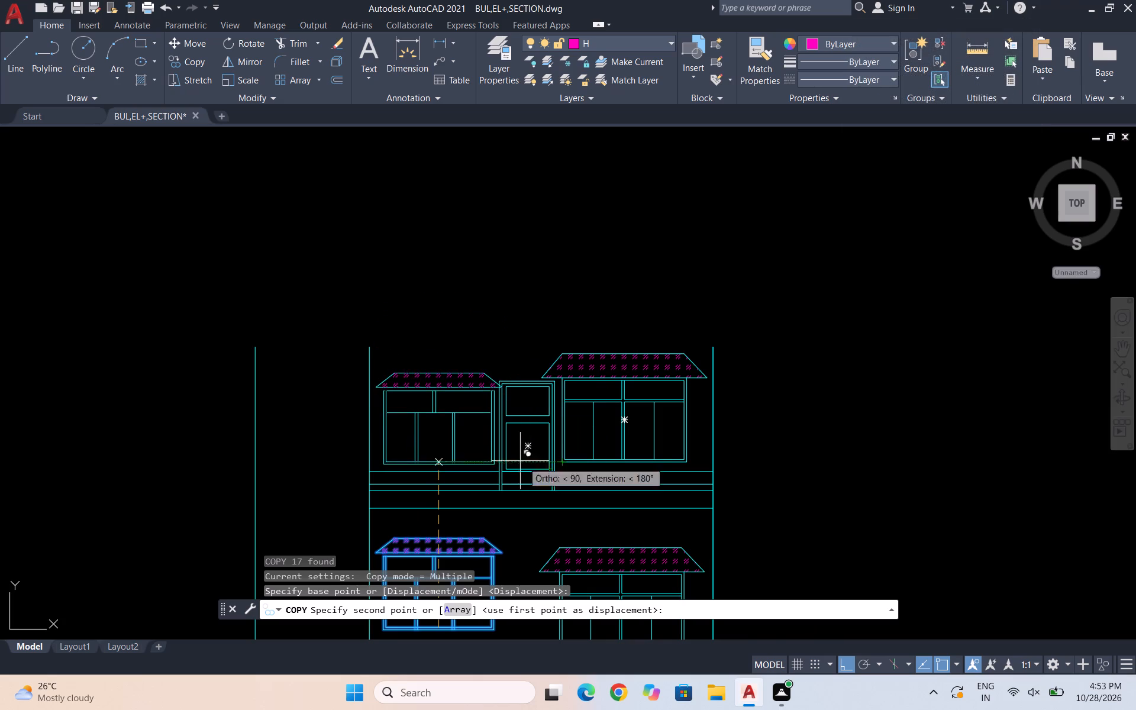
click(491, 463)
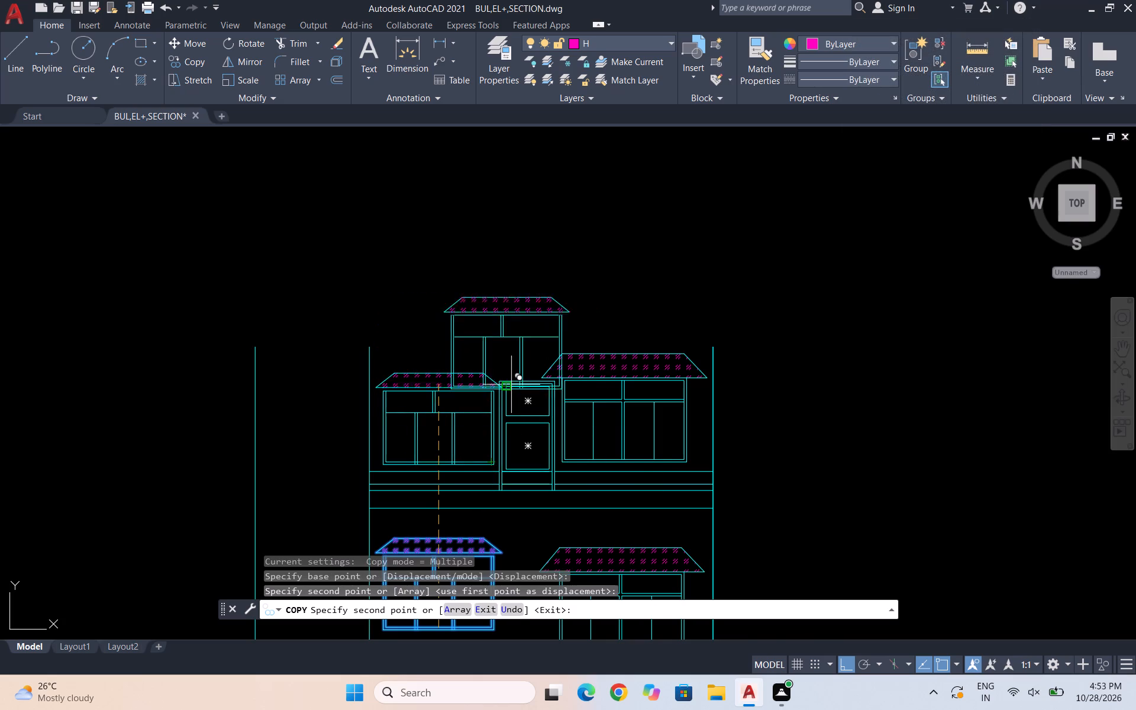
key(Escape)
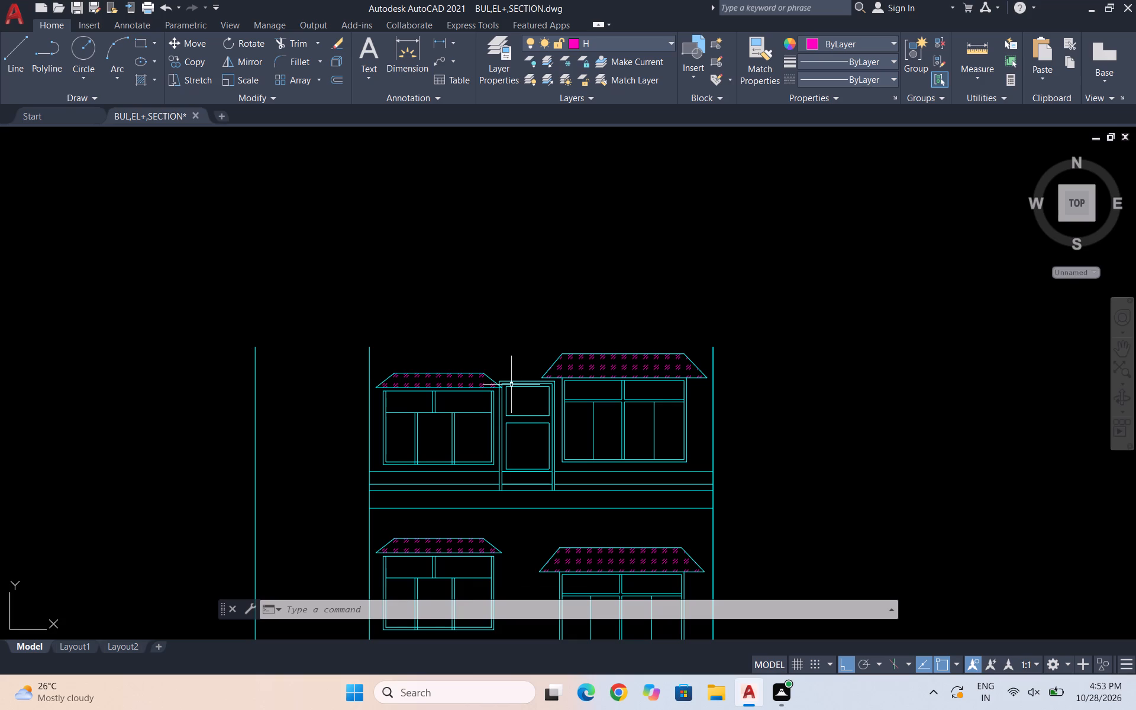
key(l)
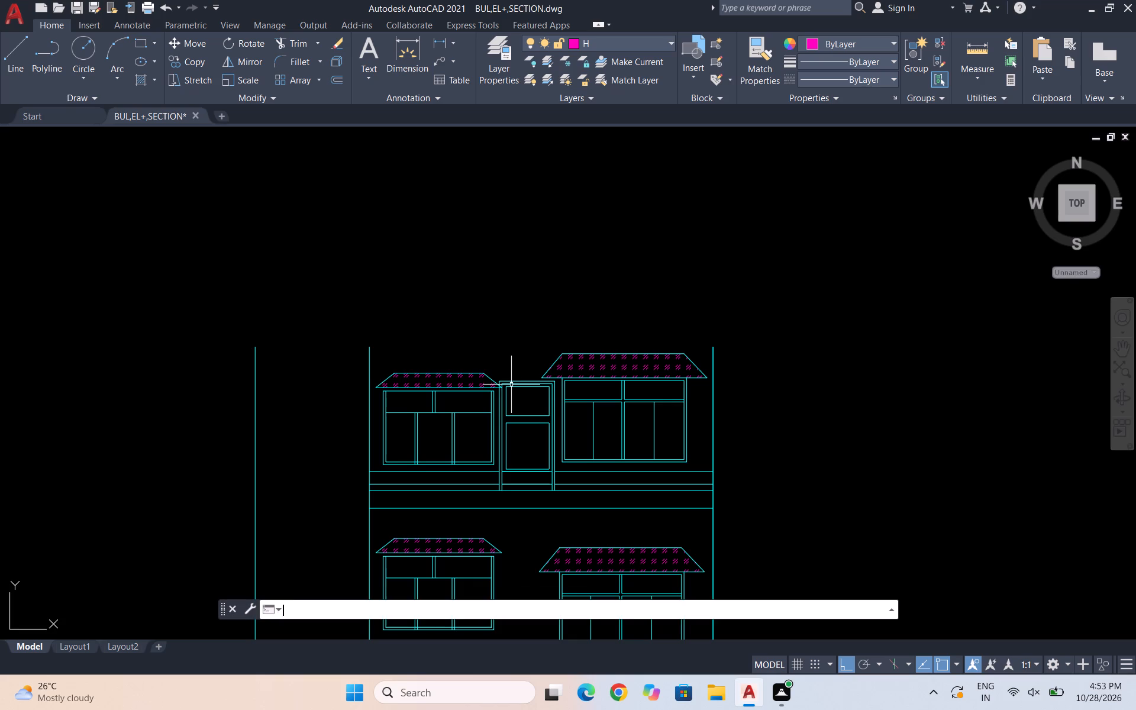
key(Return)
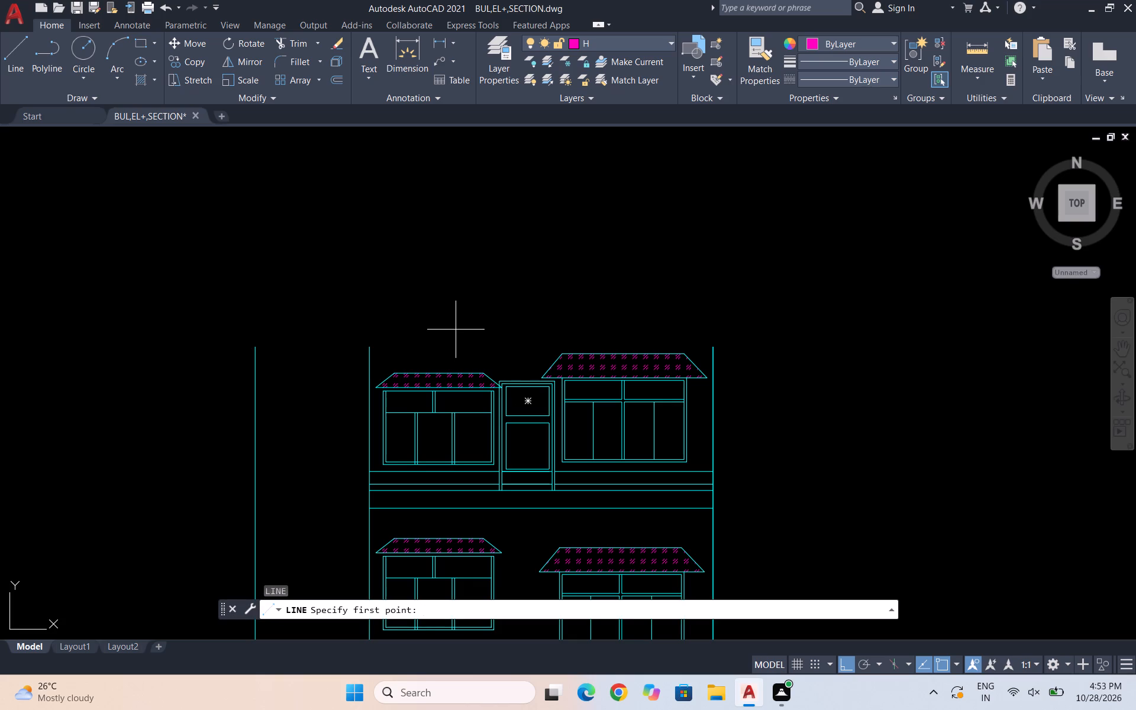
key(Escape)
On the WALLS layer, draw a horizontal line across the top of the upper floor, joining the upper ends of its two side walls.
click(621, 46)
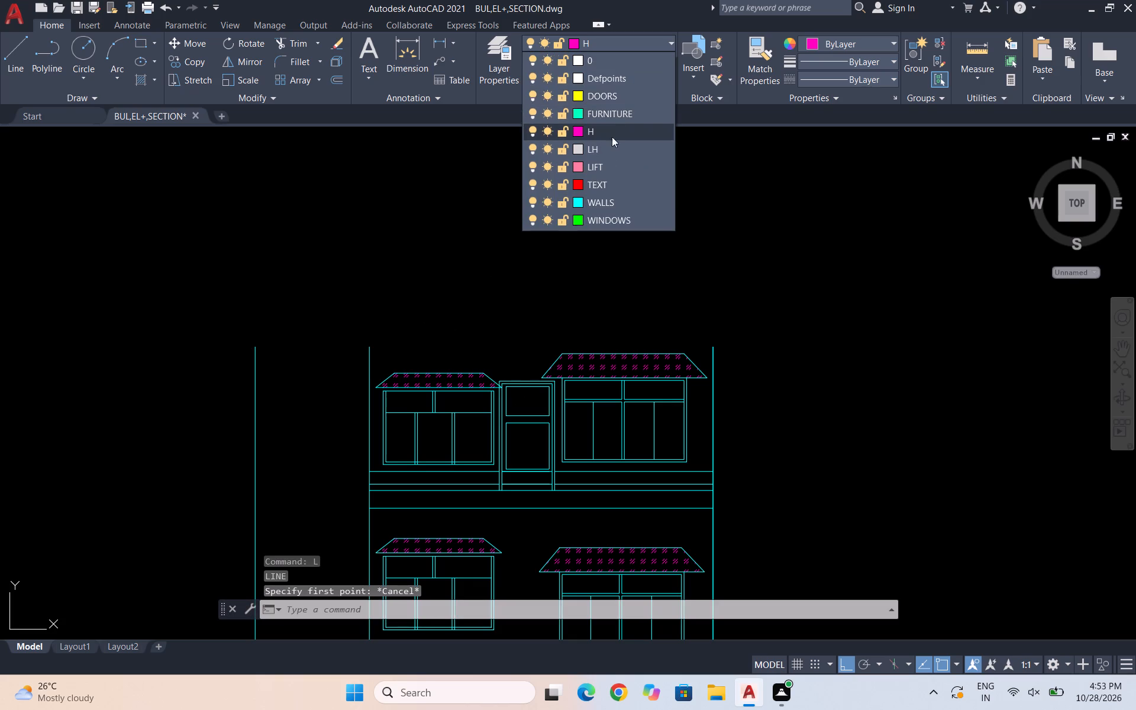
click(608, 198)
key(Escape)
key(l)
key(Return)
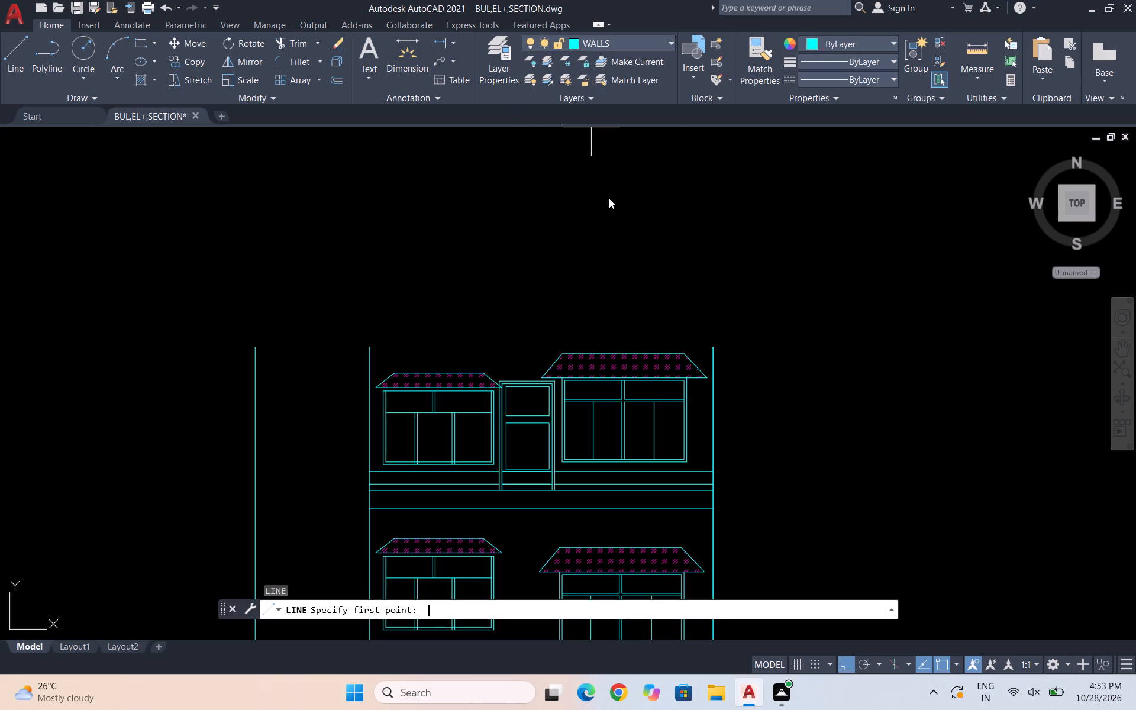
scroll(688, 354, up, 1)
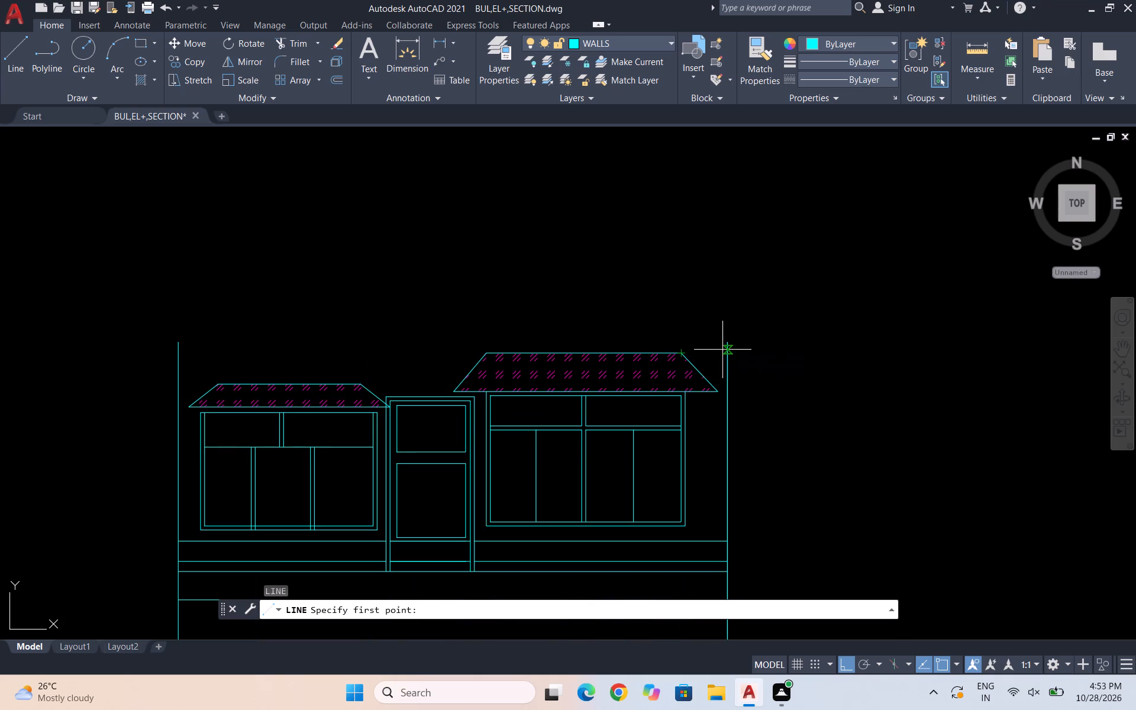
click(724, 347)
scroll(731, 328, down, 3)
scroll(626, 337, up, 2)
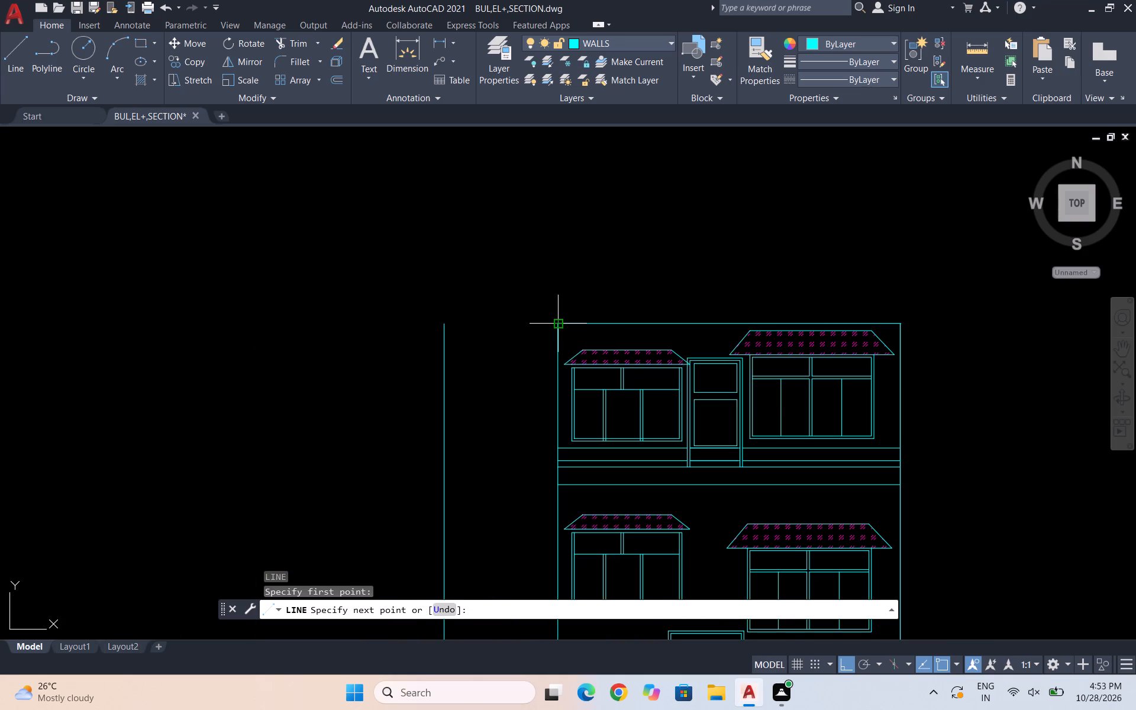
click(562, 324)
key(Escape)
scroll(679, 325, up, 1)
key(Escape)
key(Escape)
key(o)
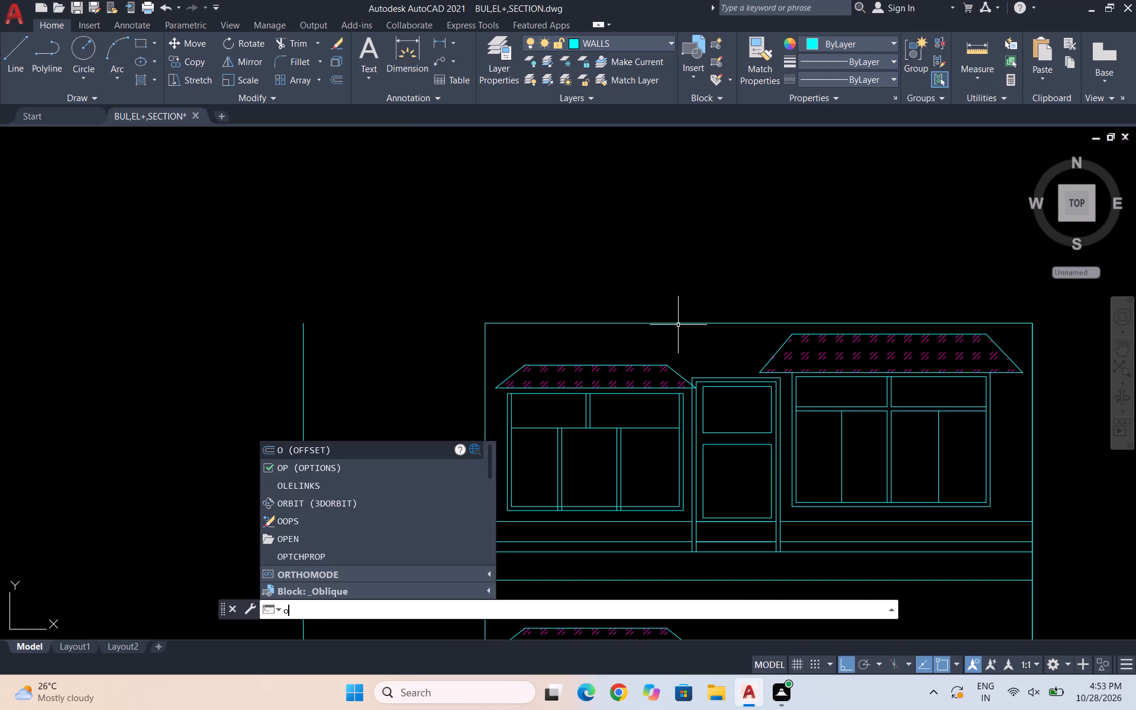
key(Escape)
Copy all band lines between the floors straight up, placing the lowest line's right end on the building's top-right corner.
scroll(690, 296, down, 2)
scroll(812, 404, up, 2)
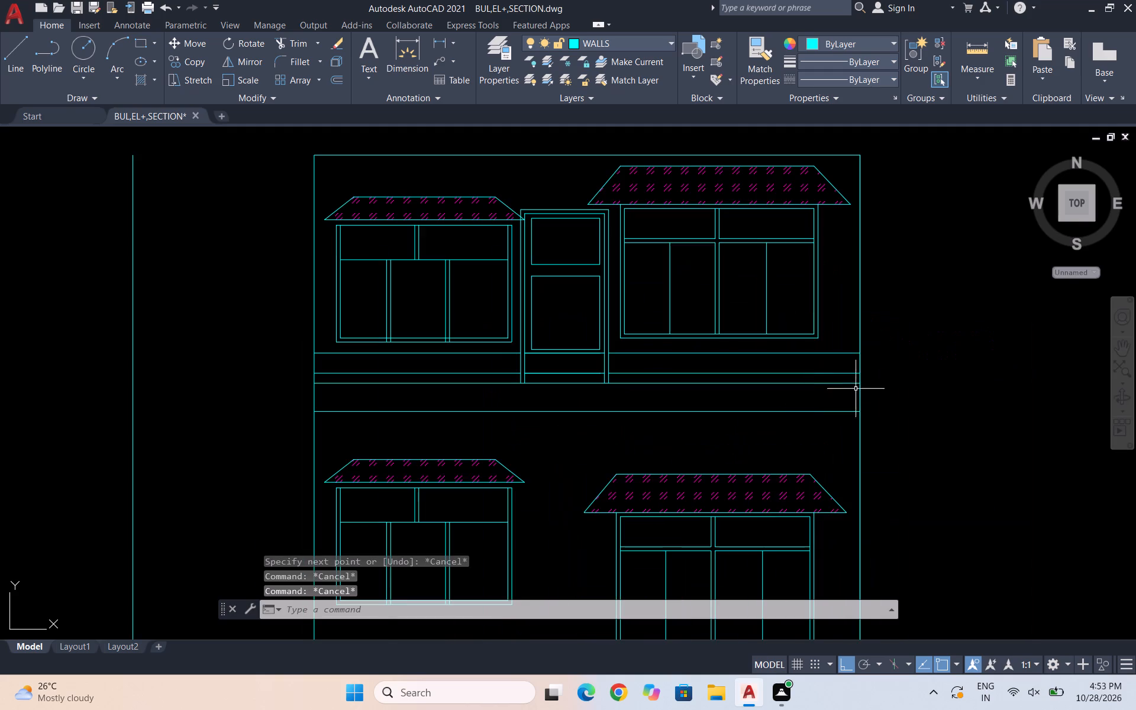
click(839, 422)
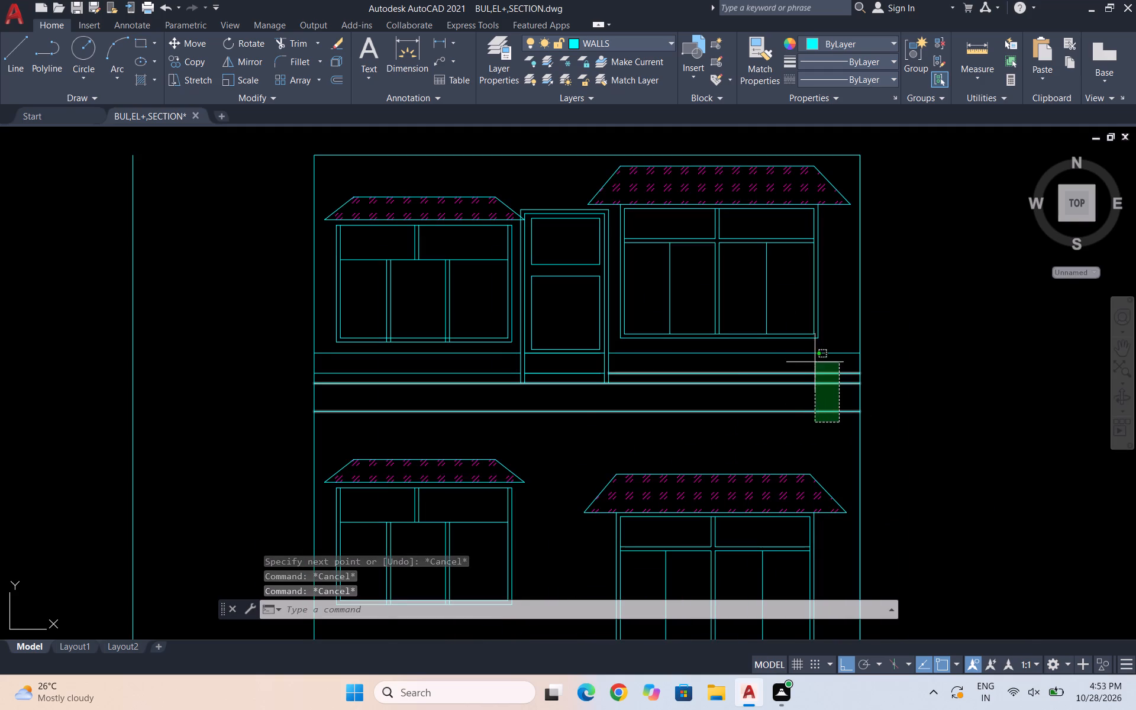
click(812, 350)
scroll(564, 365, up, 2)
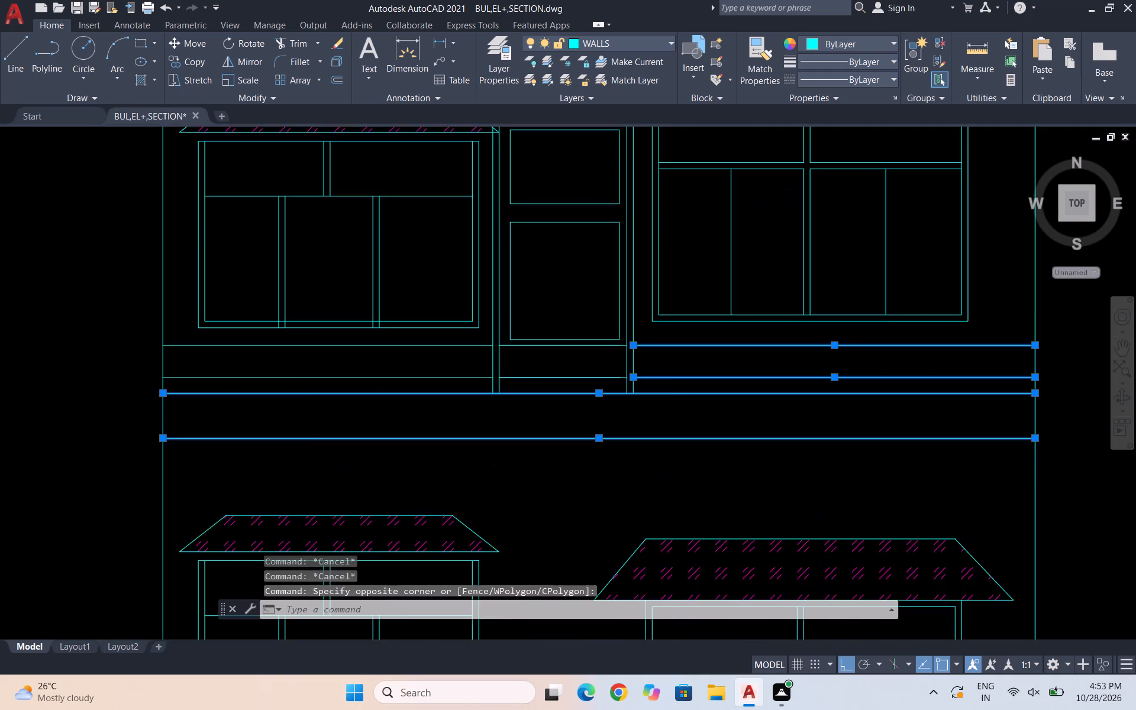
drag(564, 365, 559, 361)
click(535, 331)
click(408, 336)
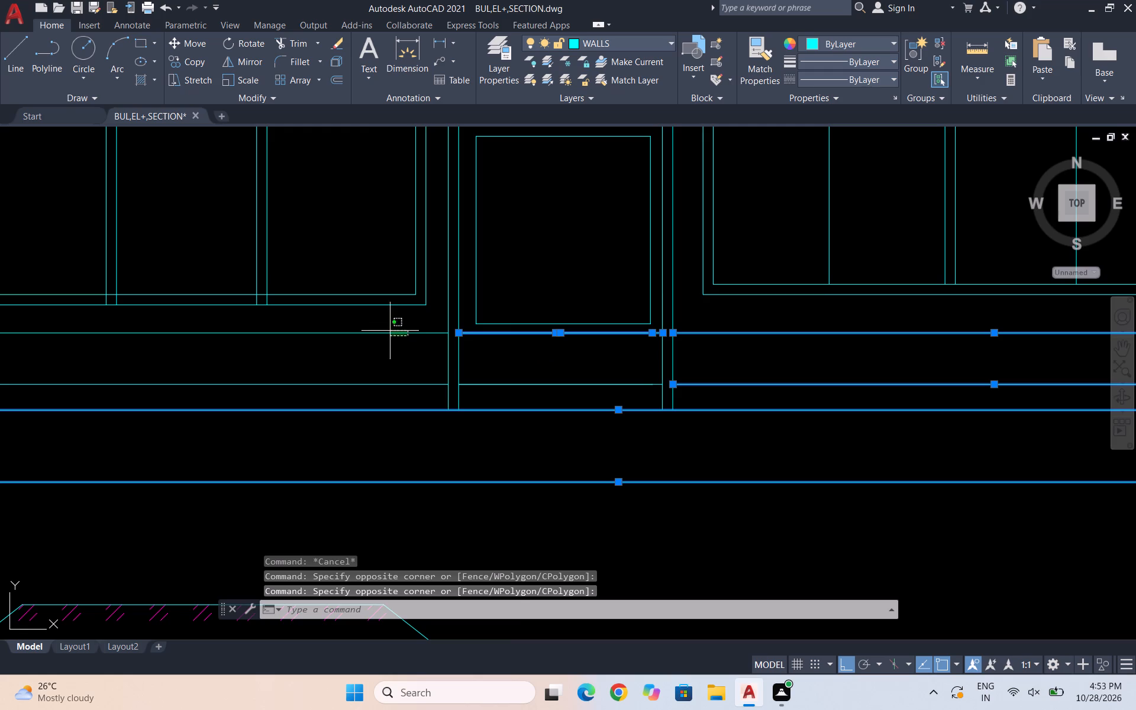
click(389, 331)
scroll(394, 343, down, 2)
scroll(363, 361, up, 2)
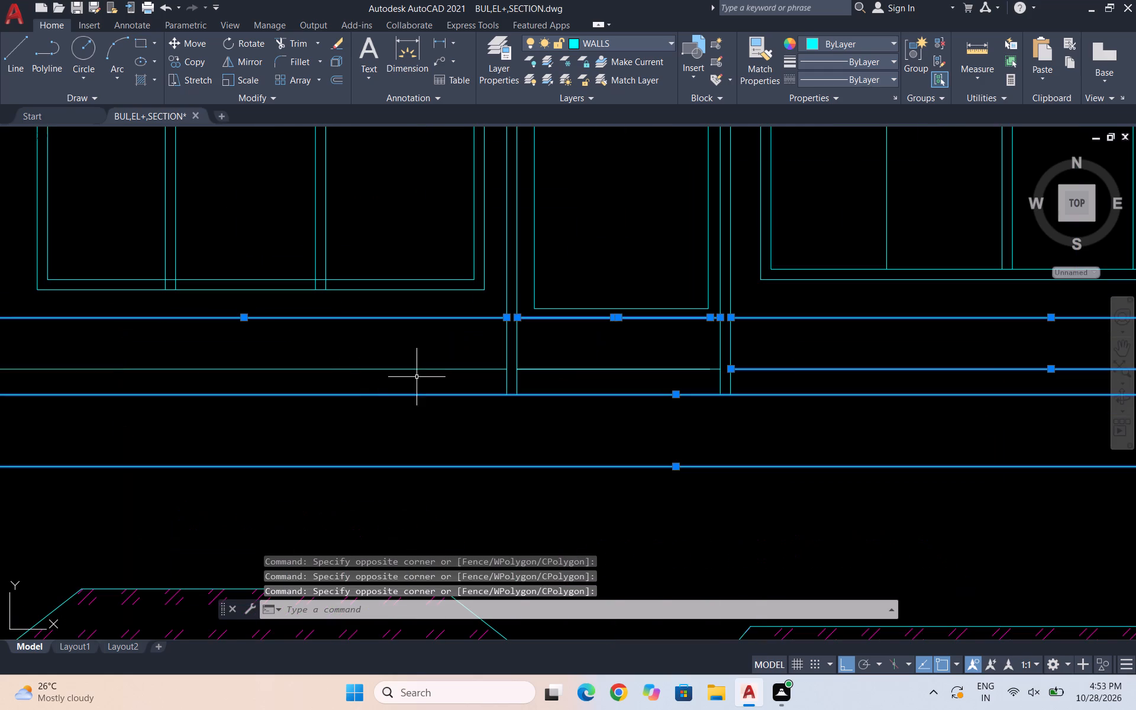
drag(418, 378, 412, 372)
click(401, 365)
drag(672, 379, 660, 373)
click(631, 357)
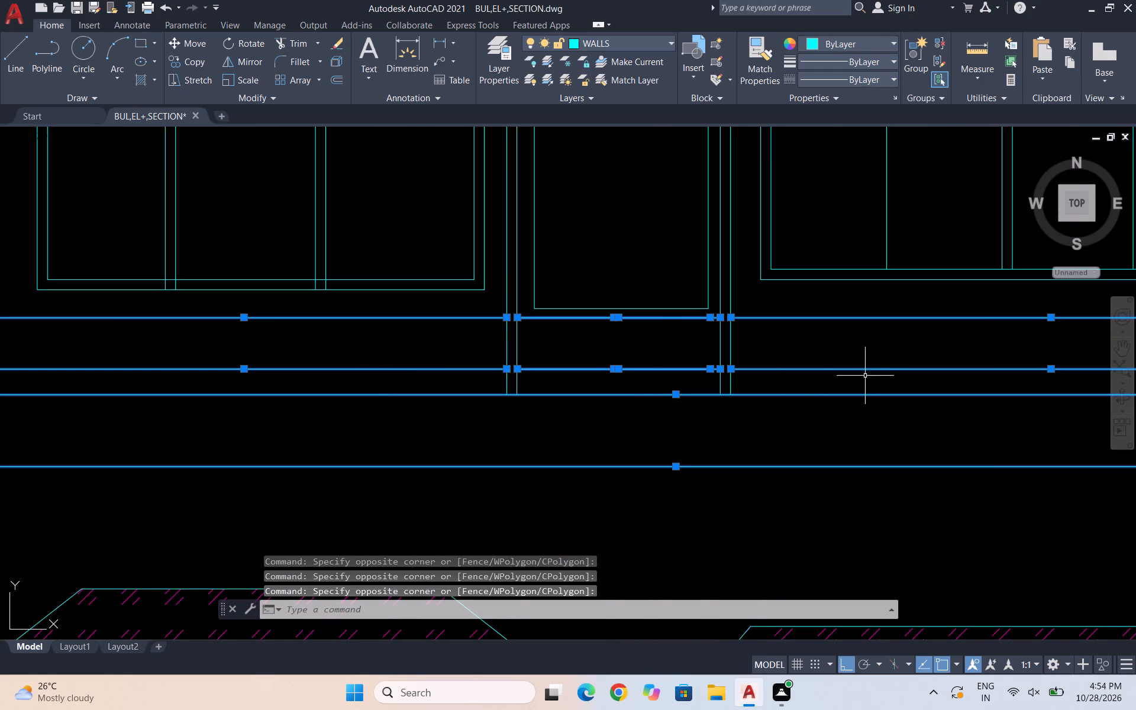
scroll(690, 349, down, 3)
text(co)
key(Return)
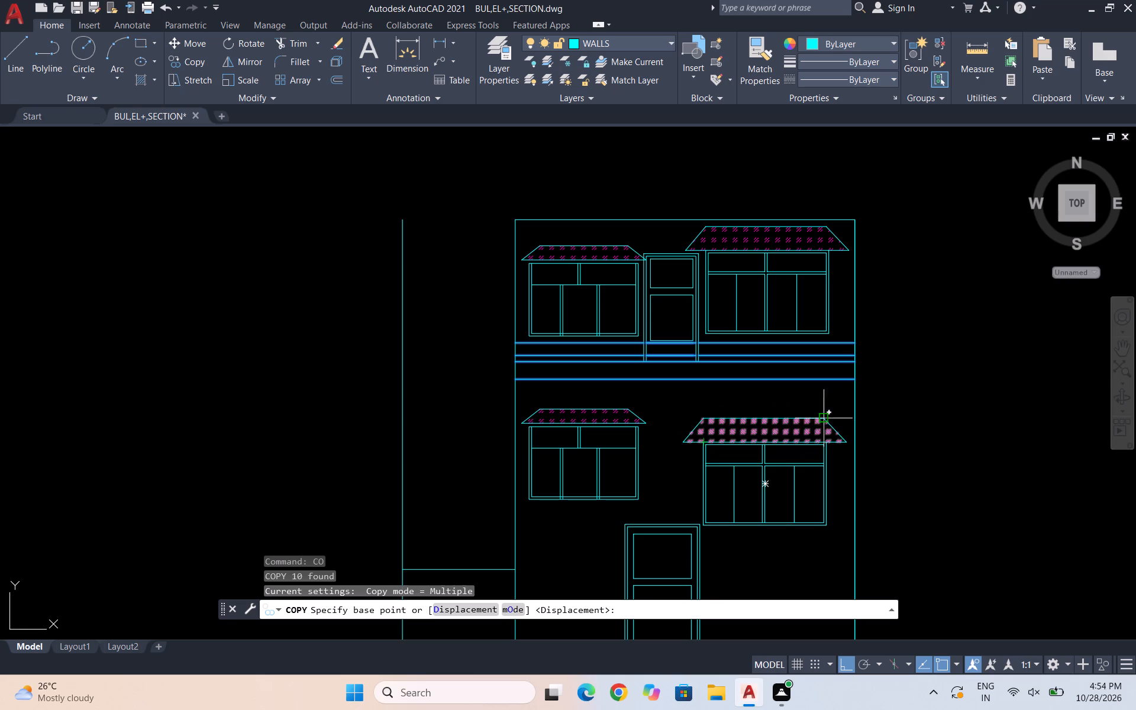
click(856, 382)
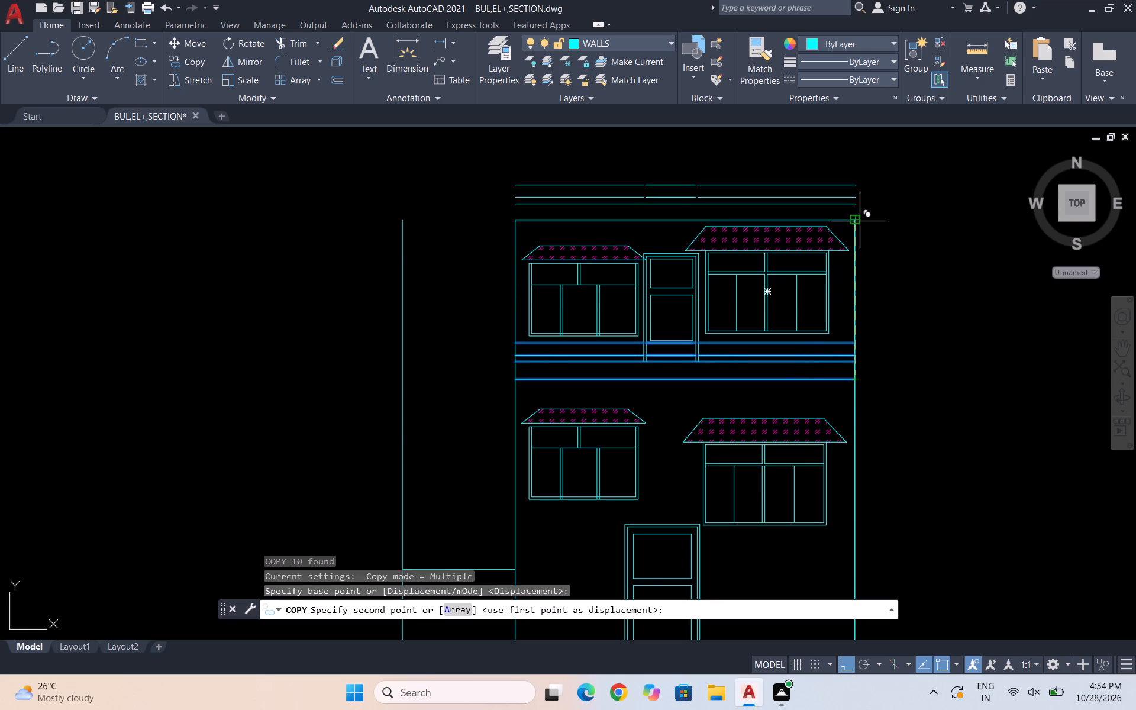
click(857, 221)
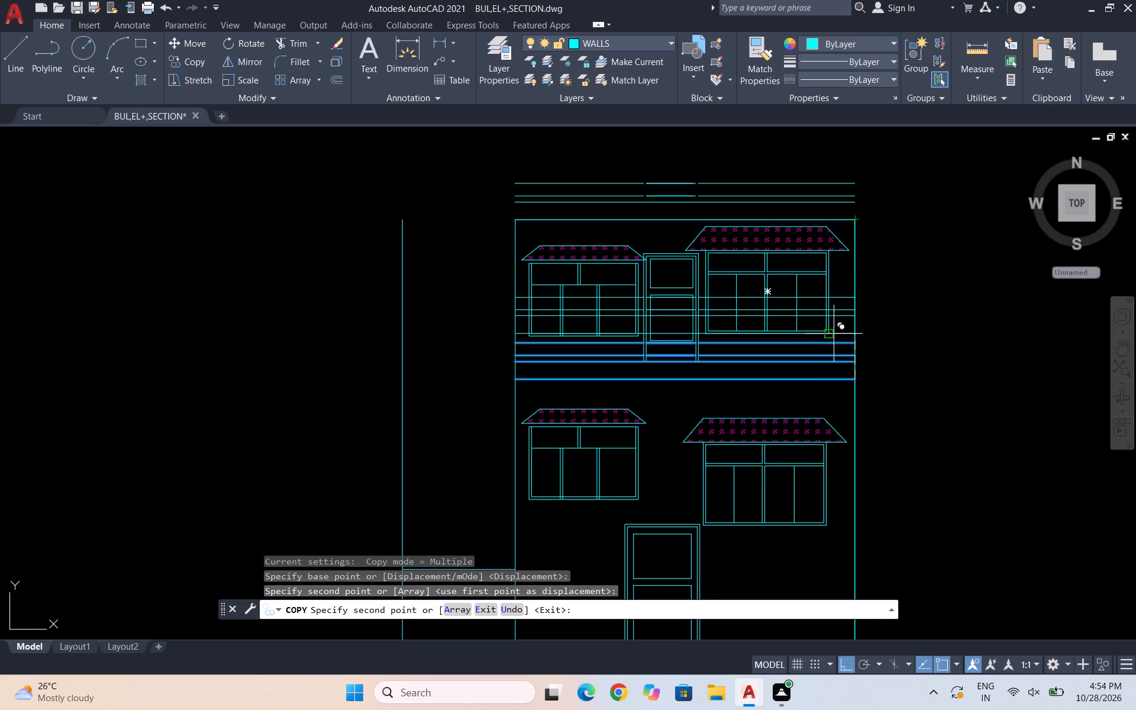
key(Escape)
Erase the short middle segments of the two upper copied band lines, directly above the door.
scroll(688, 192, up, 3)
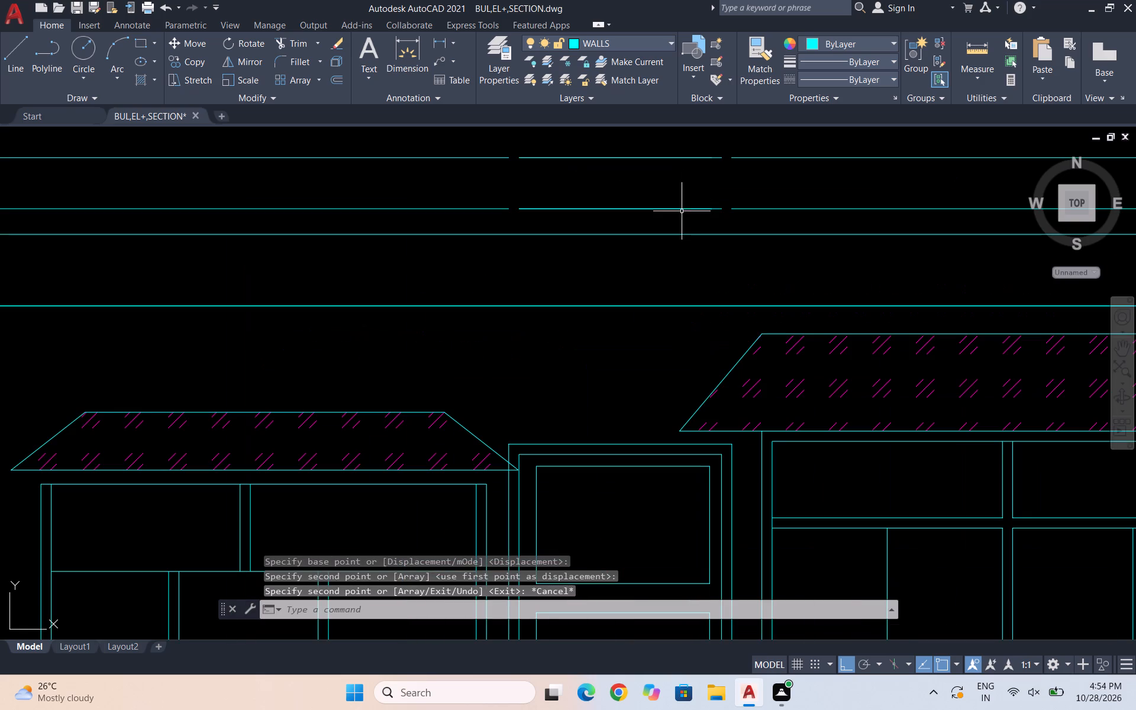
drag(682, 211, 679, 204)
click(651, 129)
key(Delete)
key(Escape)
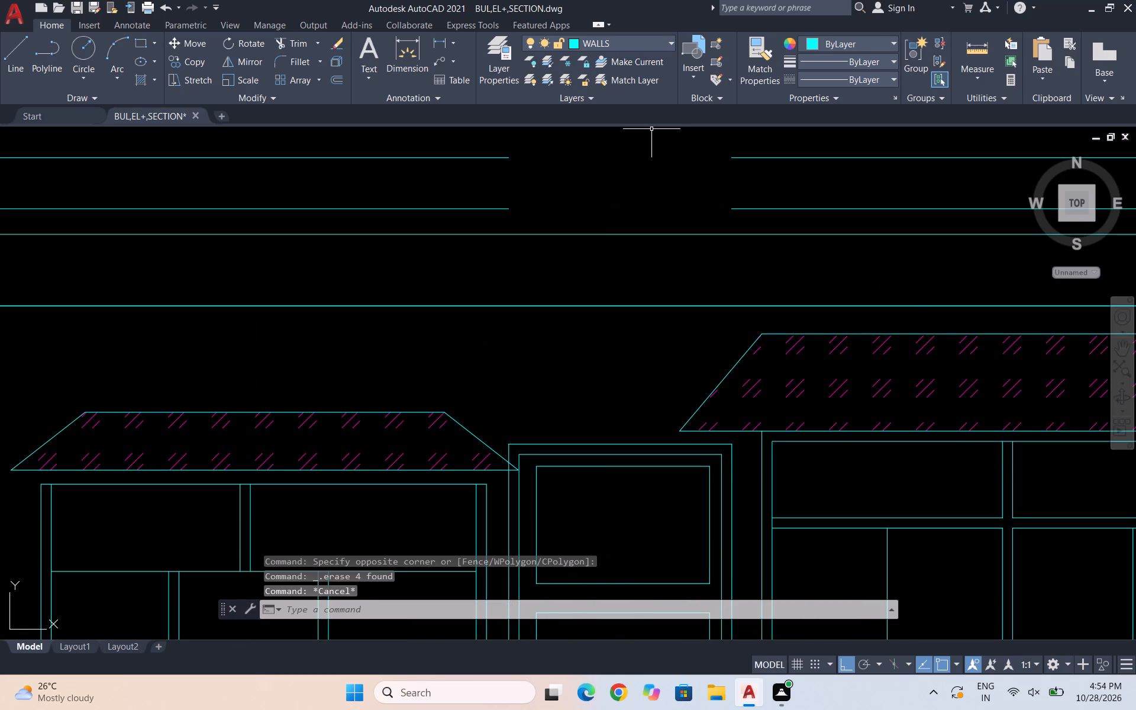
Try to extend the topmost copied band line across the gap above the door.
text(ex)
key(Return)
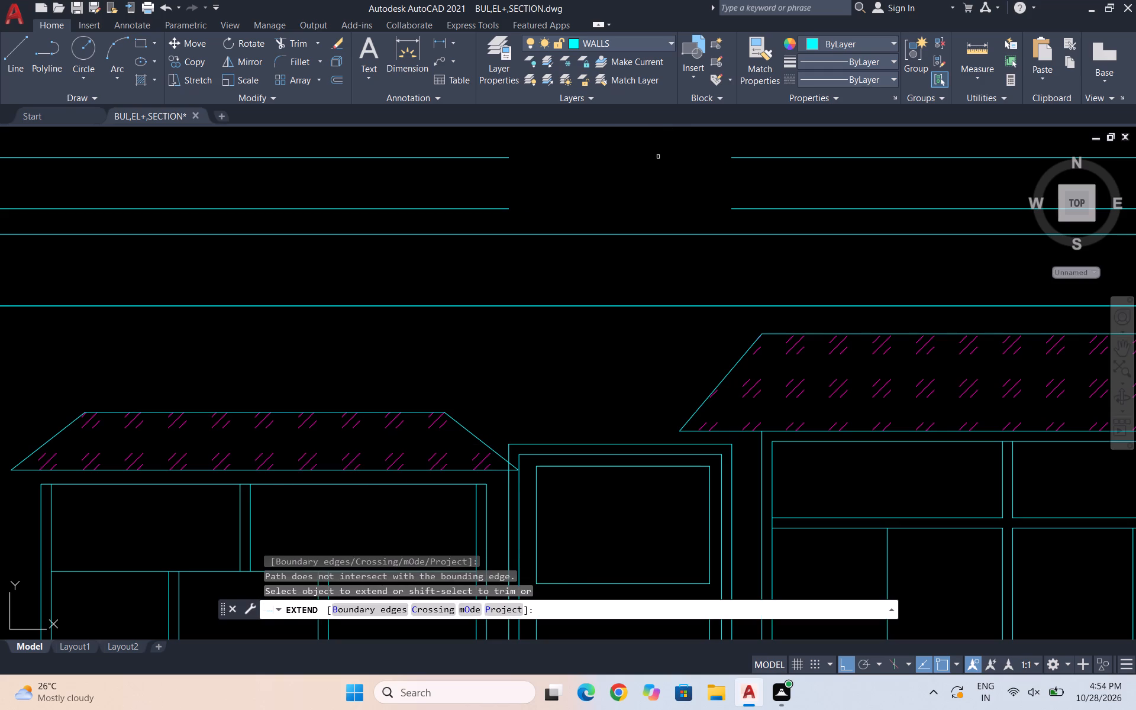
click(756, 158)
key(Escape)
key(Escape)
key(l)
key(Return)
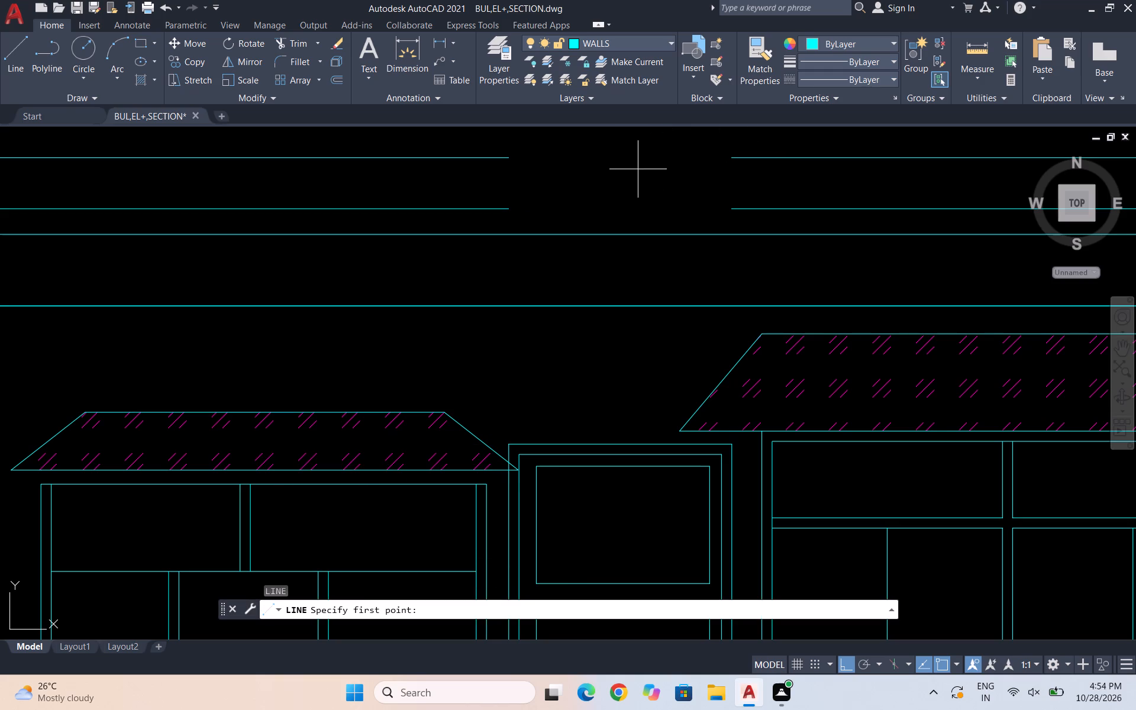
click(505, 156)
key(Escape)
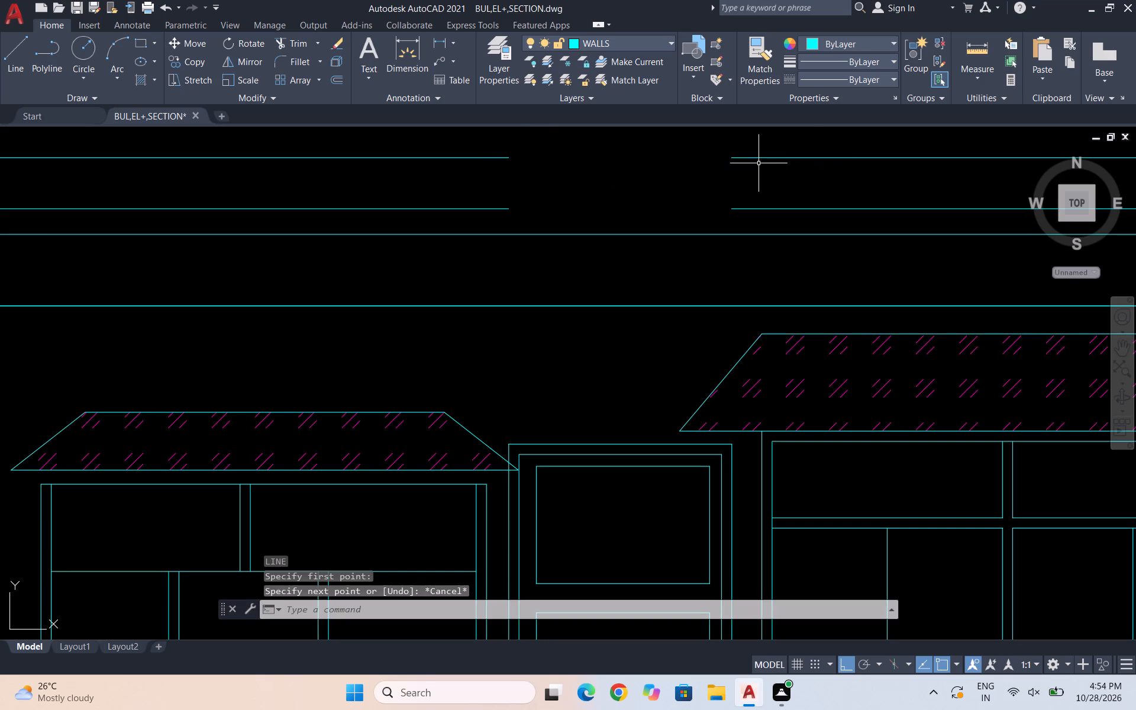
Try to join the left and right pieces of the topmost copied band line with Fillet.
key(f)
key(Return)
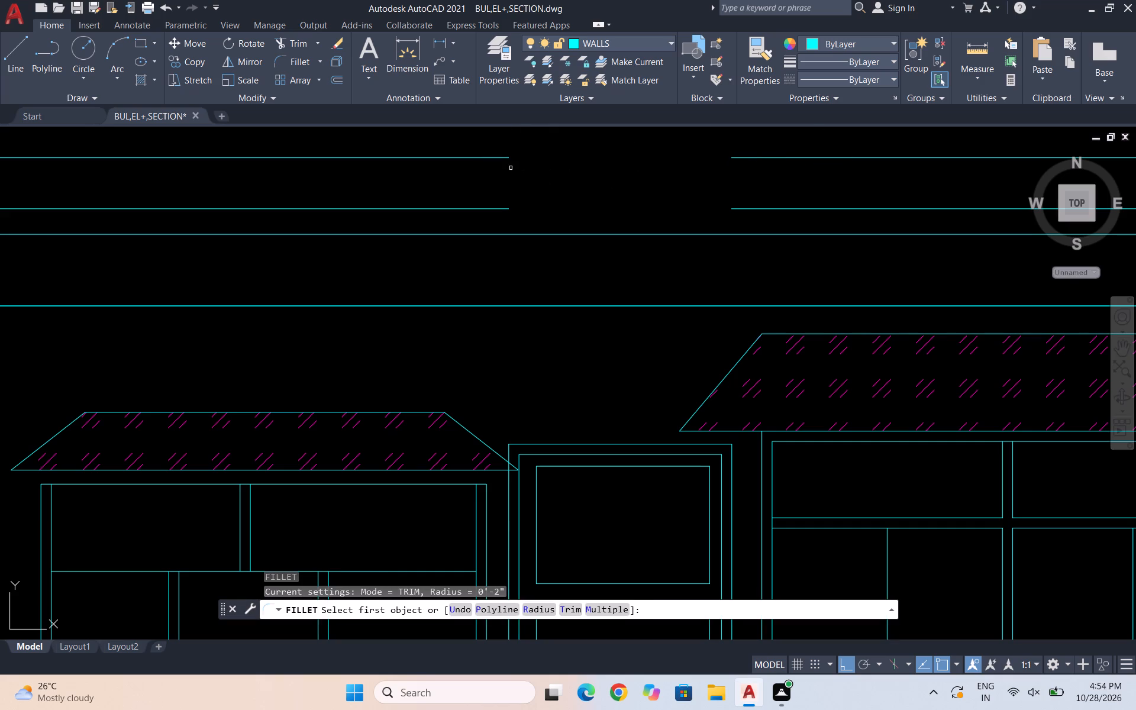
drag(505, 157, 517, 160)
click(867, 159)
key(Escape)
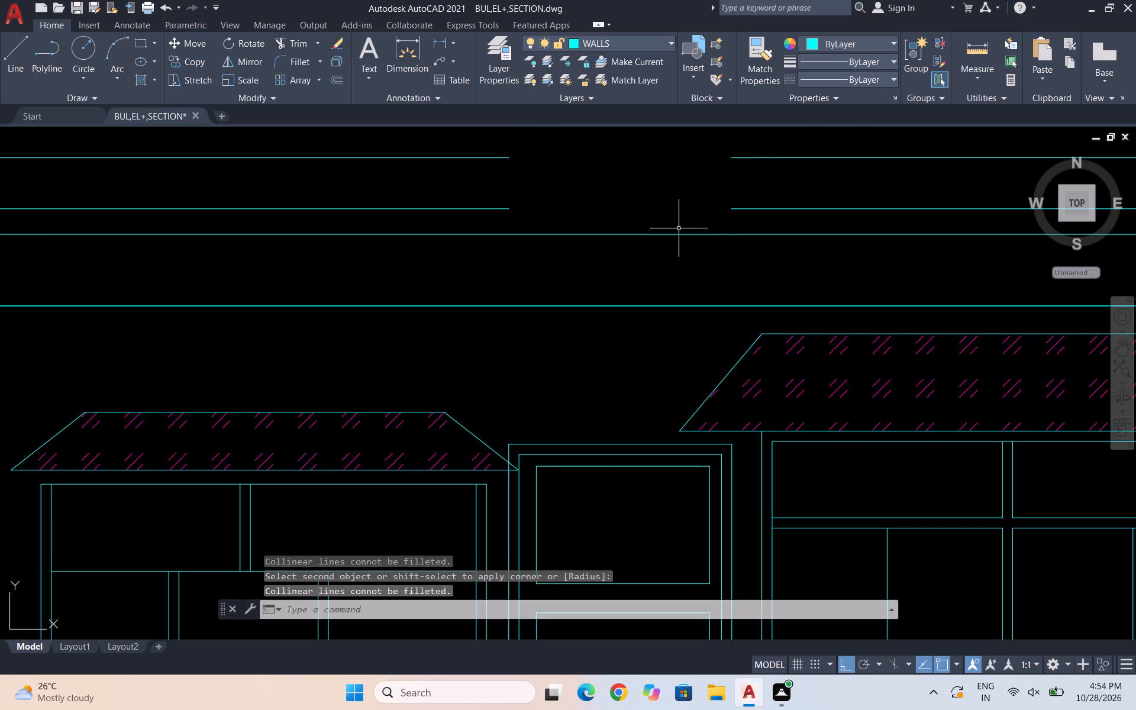
Draw a line across the gap above the door, joining the two pieces of the topmost roof band line.
scroll(674, 208, down, 3)
key(Escape)
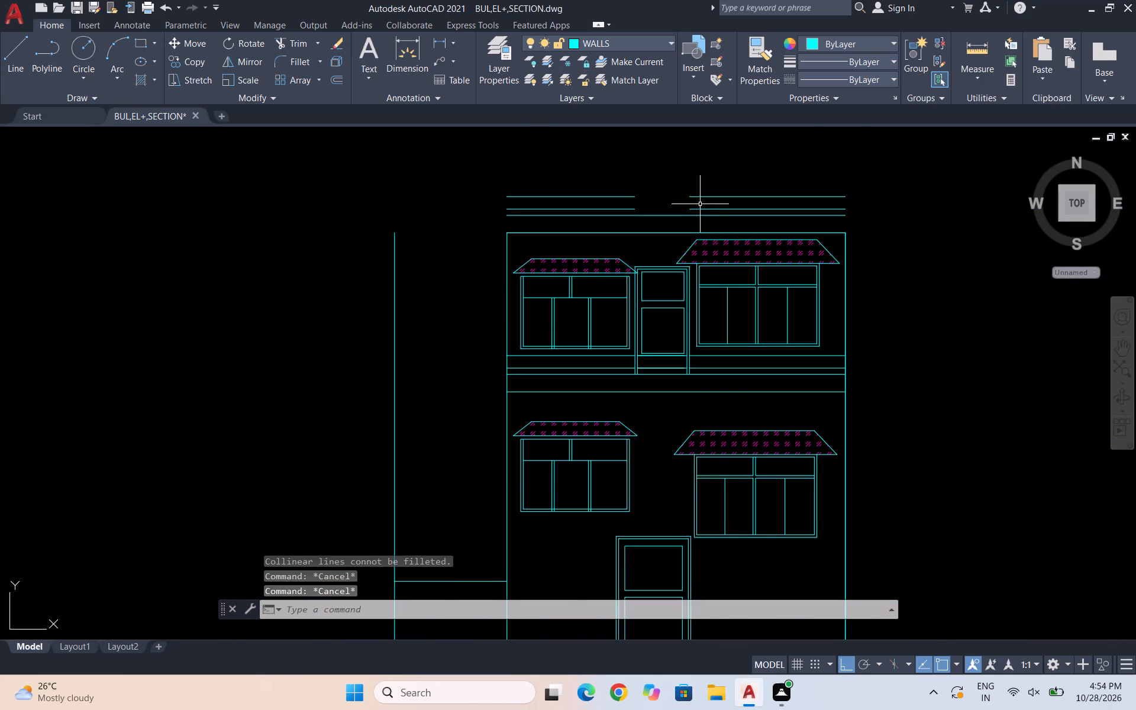
key(l)
key(Return)
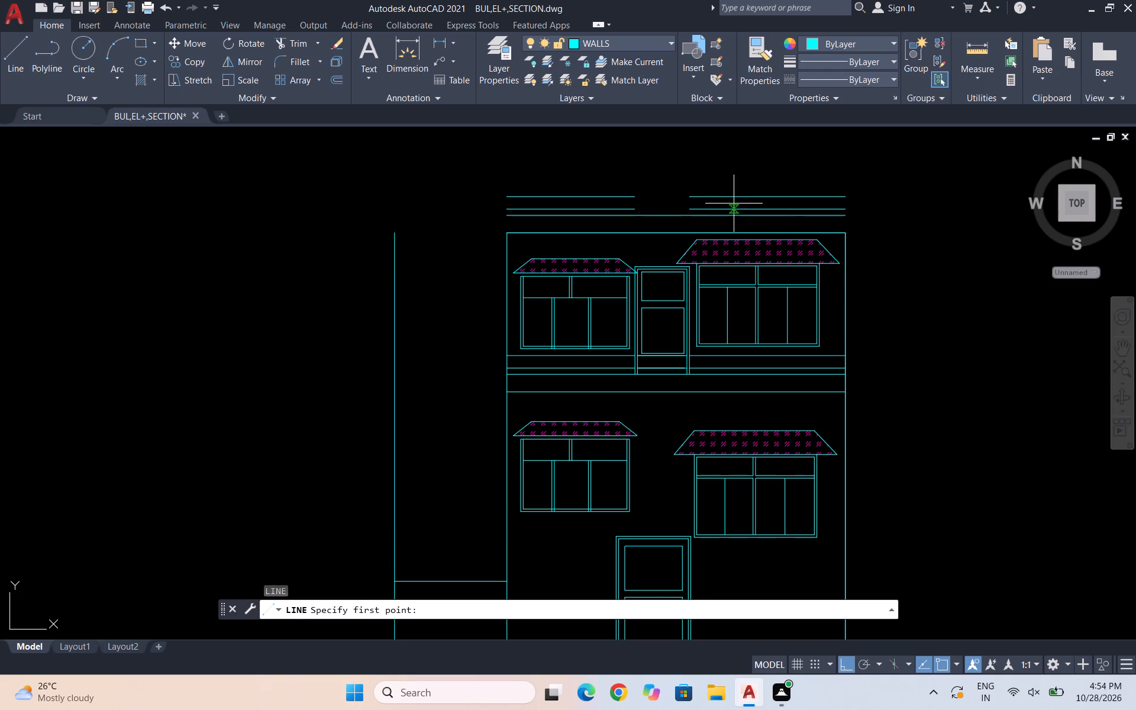
click(636, 198)
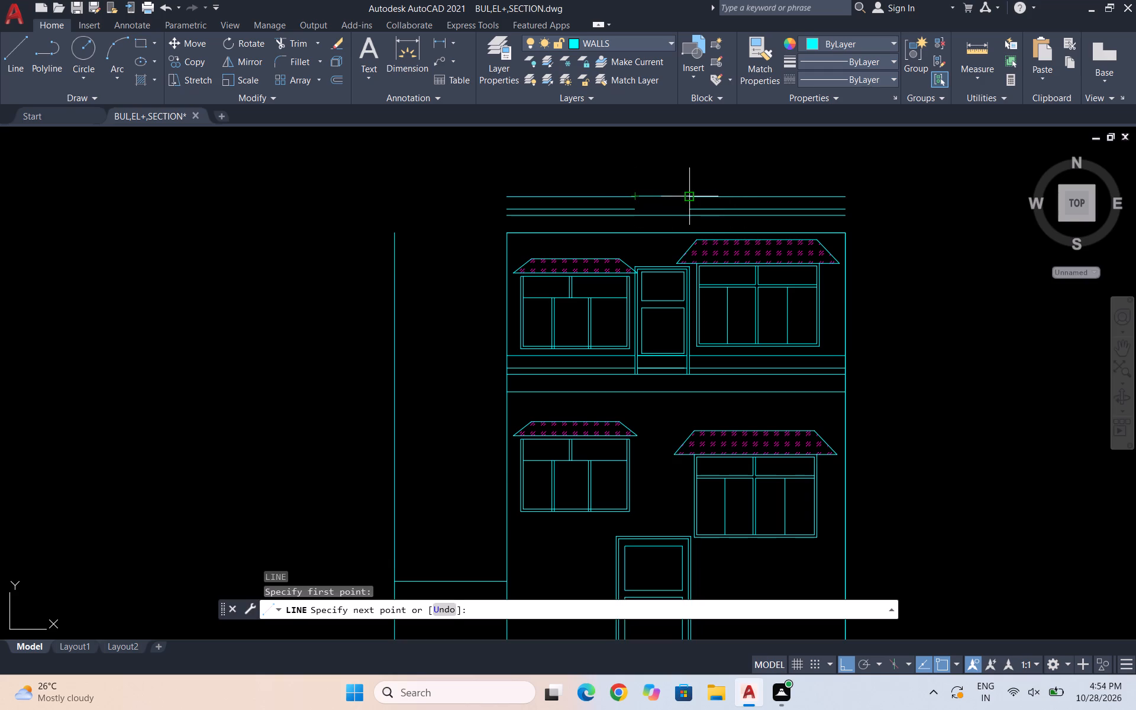
click(696, 196)
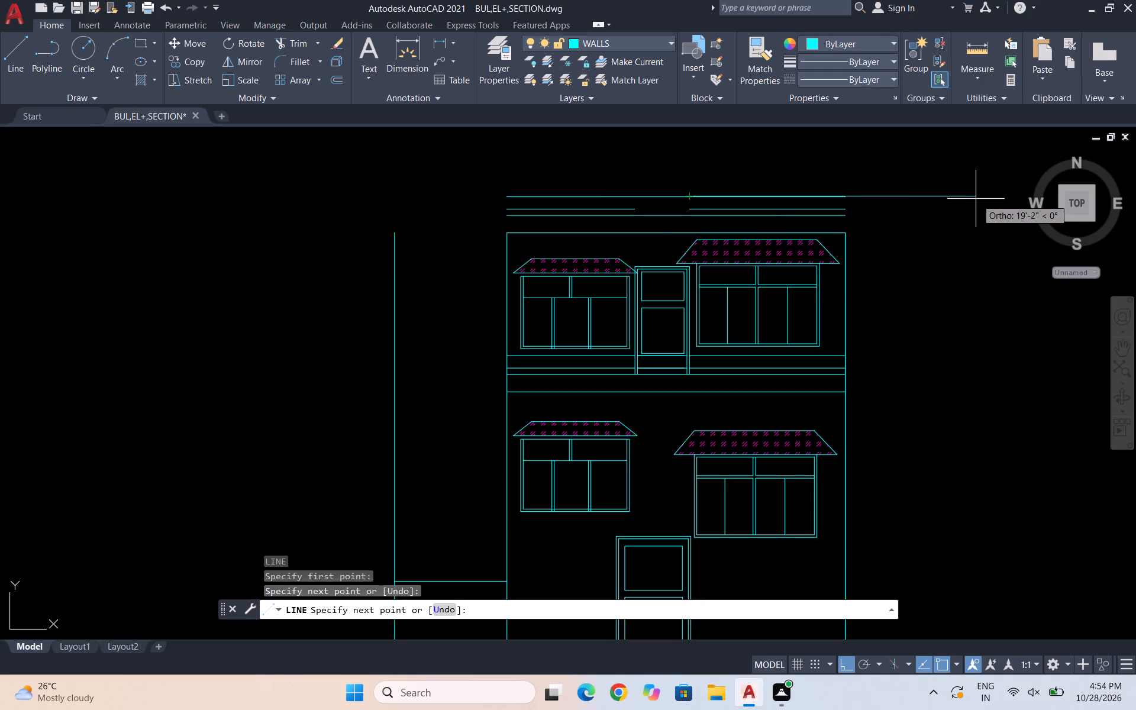
key(space)
Draw a line across the gap above the door in the second roof band line from the top.
scroll(637, 197, up, 2)
key(space)
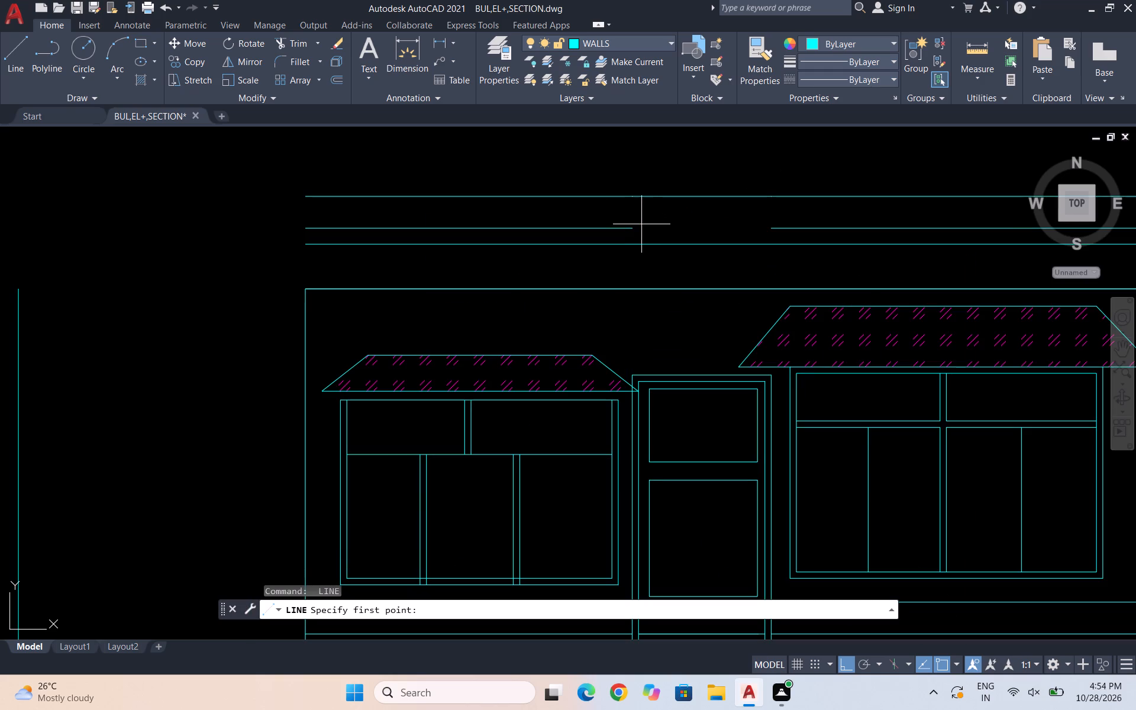
click(631, 230)
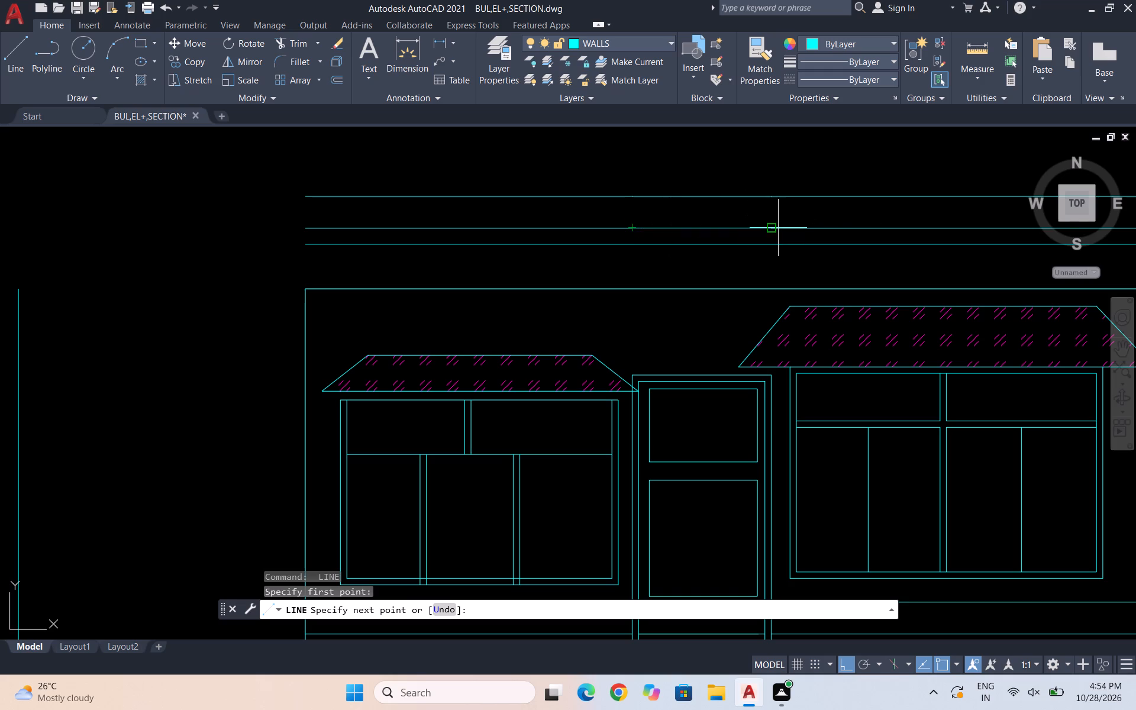
click(777, 229)
key(Escape)
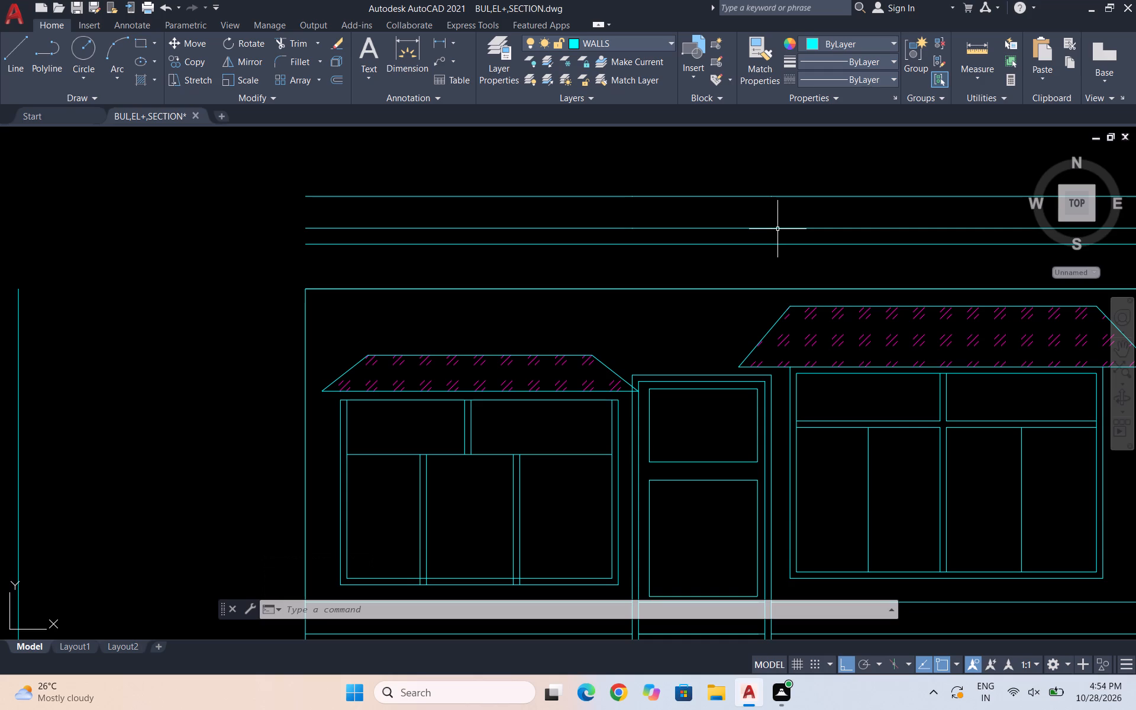
scroll(777, 229, down, 2)
key(Escape)
key(Escape)
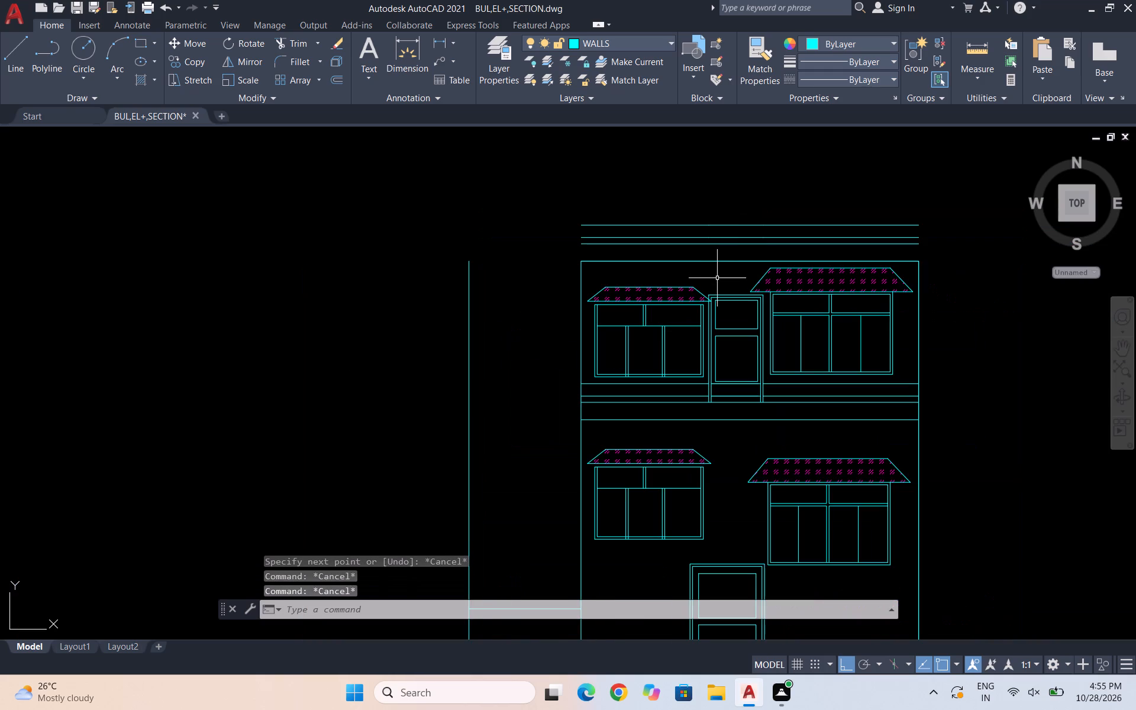
Draw a vertical line about 2'-8" up from the building's top-left corner, ending slightly above the topmost roof band line.
key(l)
key(Return)
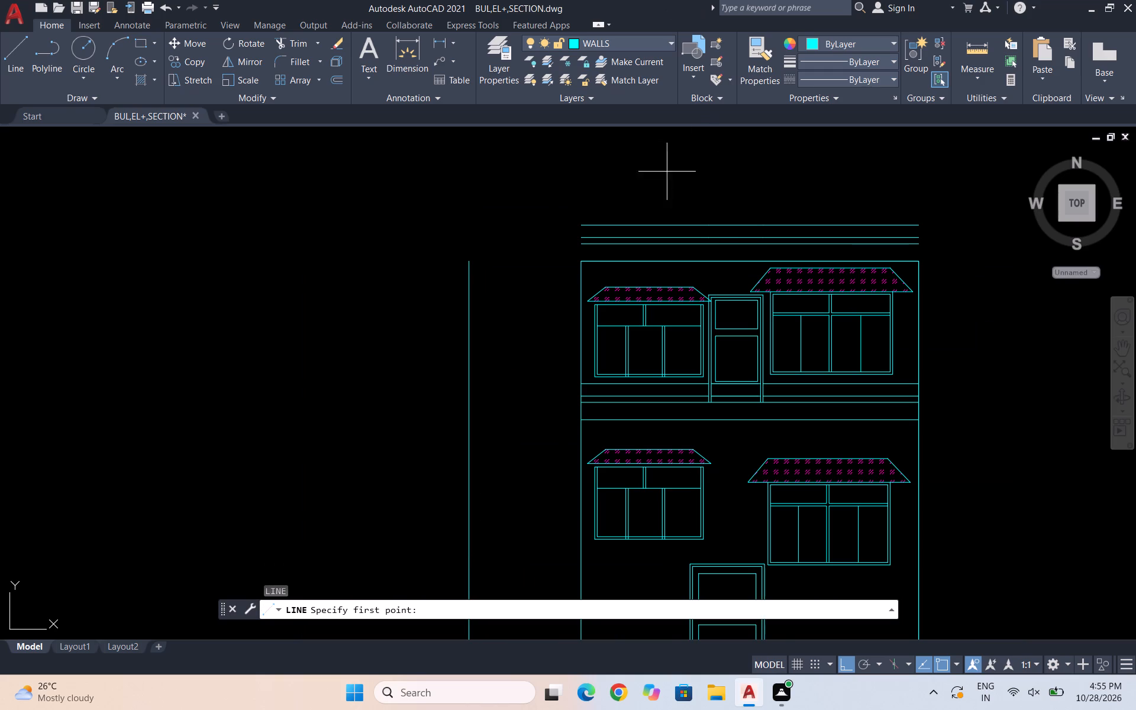
click(579, 259)
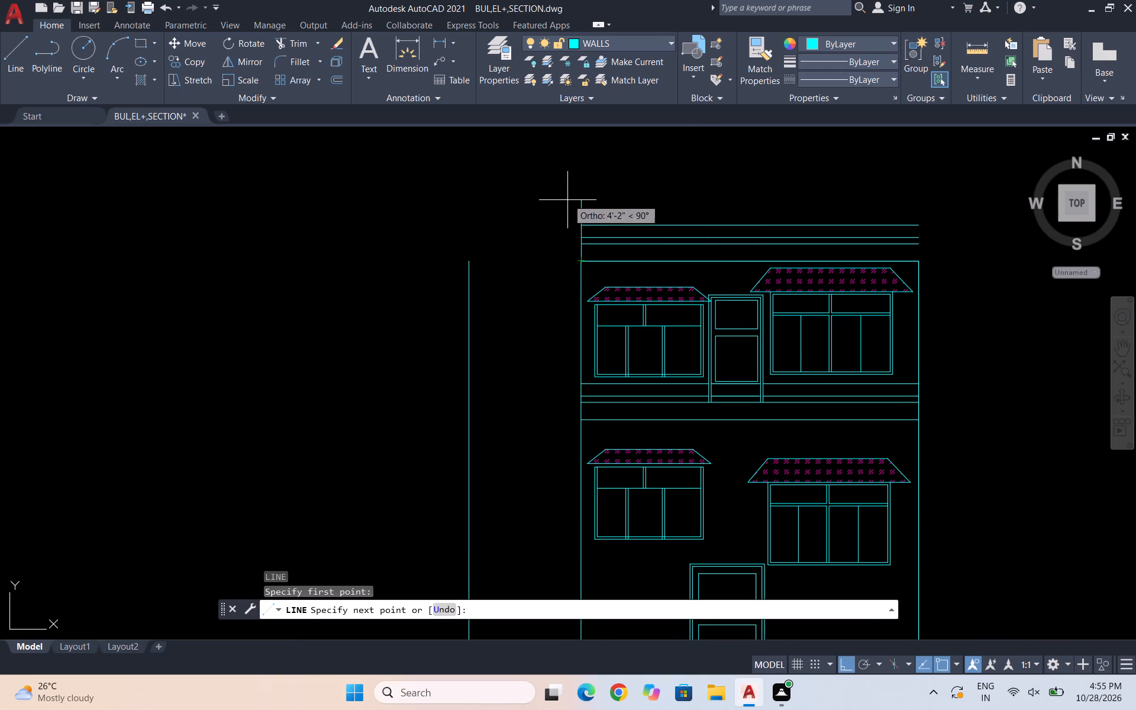
scroll(572, 217, up, 2)
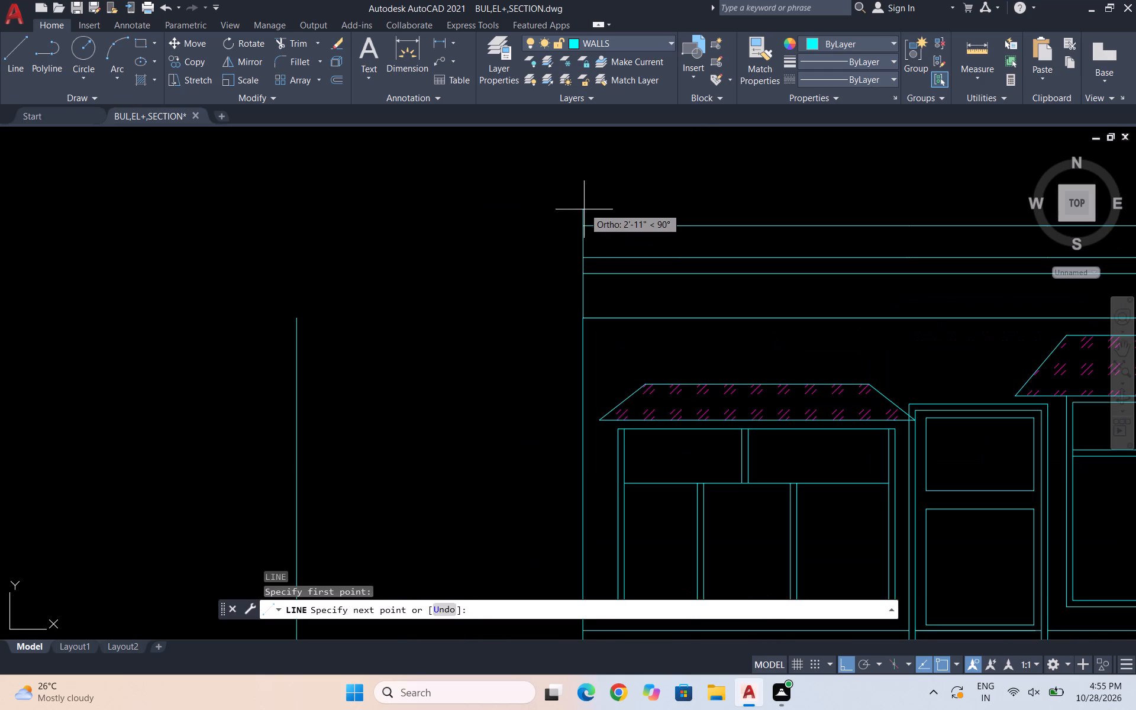
scroll(592, 229, up, 2)
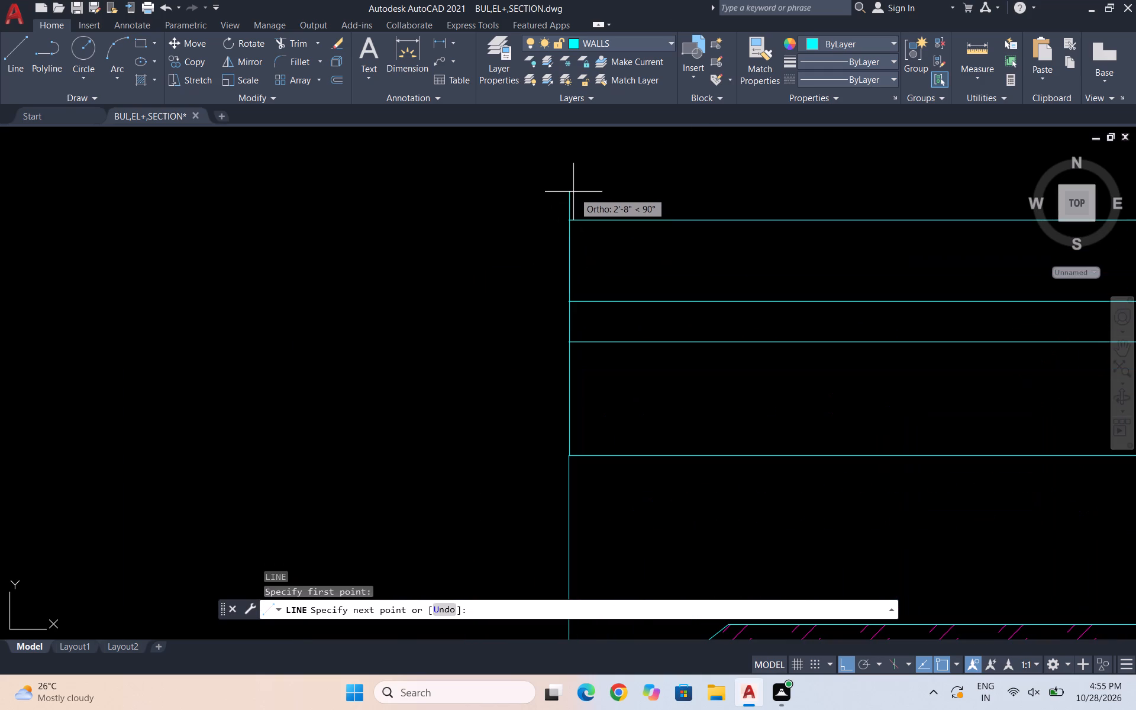
click(573, 192)
scroll(573, 195, down, 3)
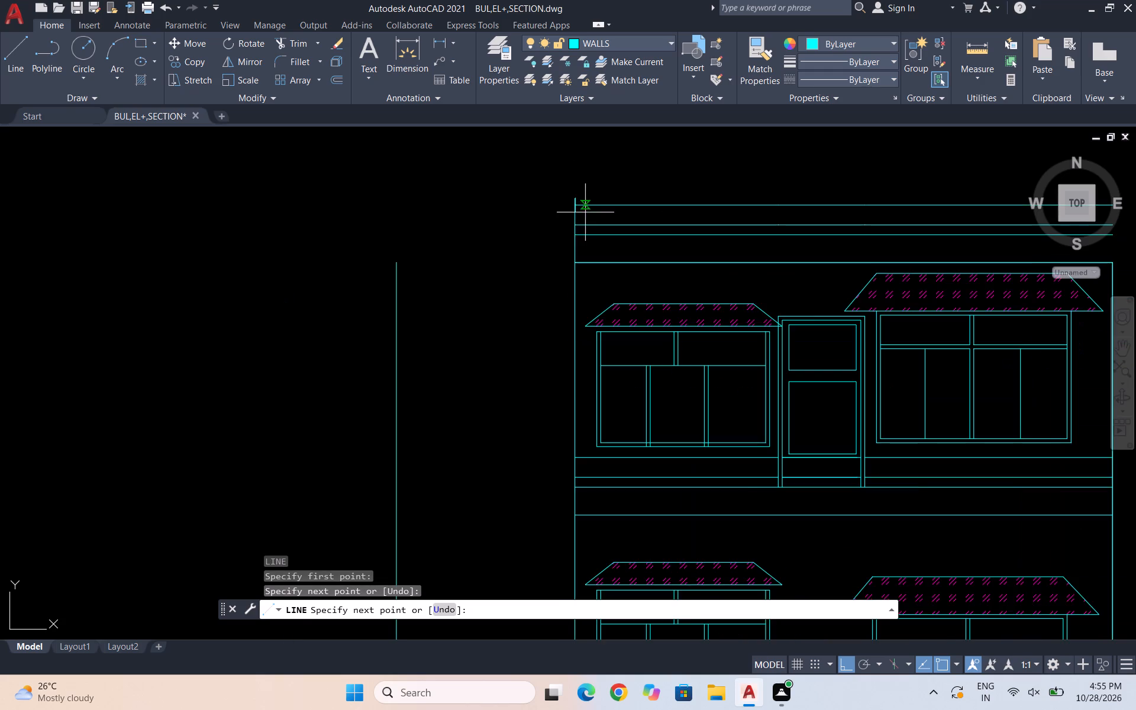
scroll(571, 232, down, 1)
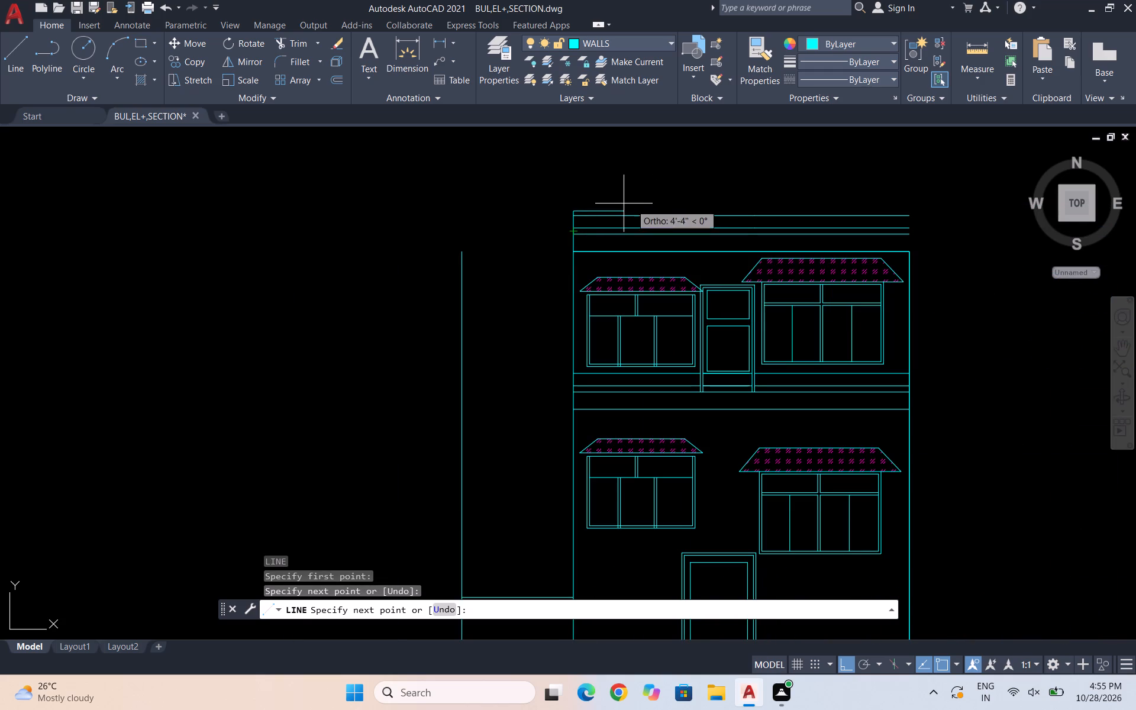
key(Escape)
Copy the short vertical roof edge line from its lower end to the building's top-right corner.
scroll(590, 205, up, 3)
scroll(526, 245, up, 2)
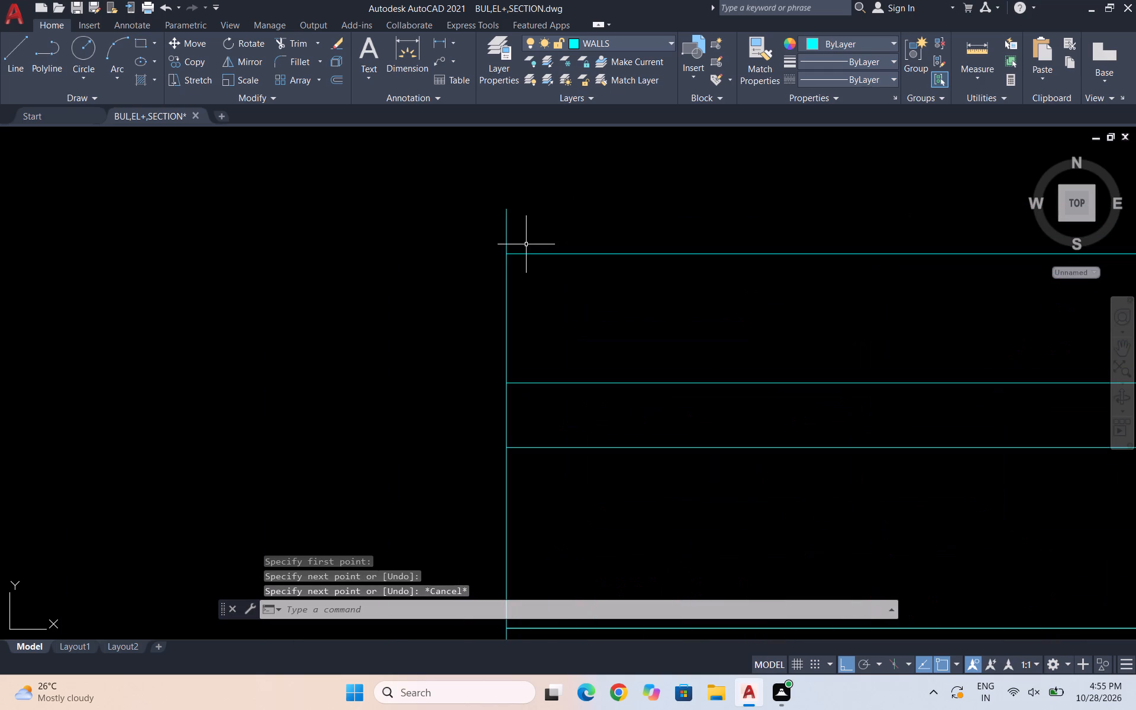
click(526, 244)
click(479, 227)
text(co)
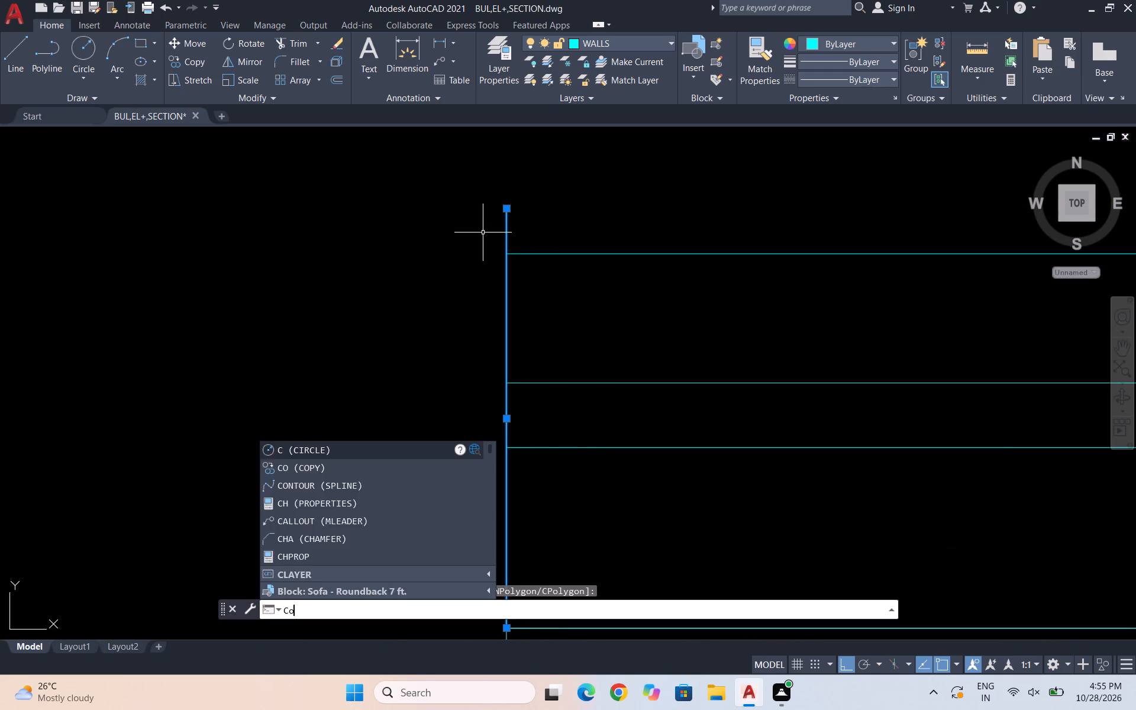
key(Return)
scroll(507, 246, down, 3)
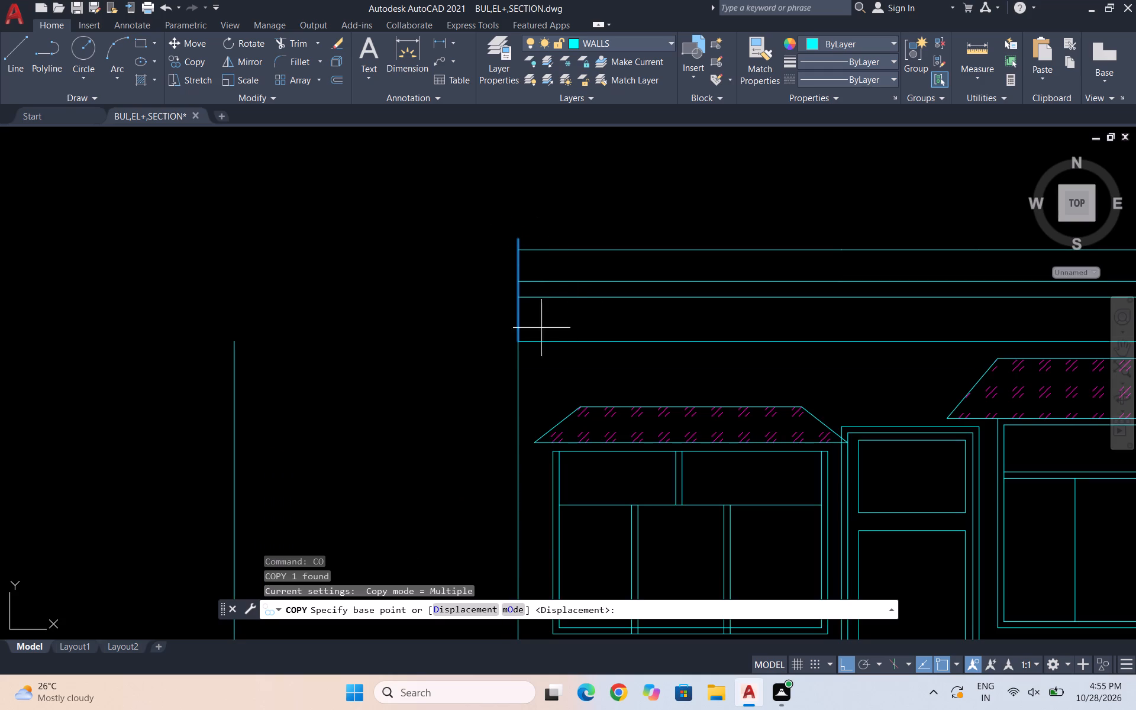
click(515, 339)
scroll(487, 330, down, 2)
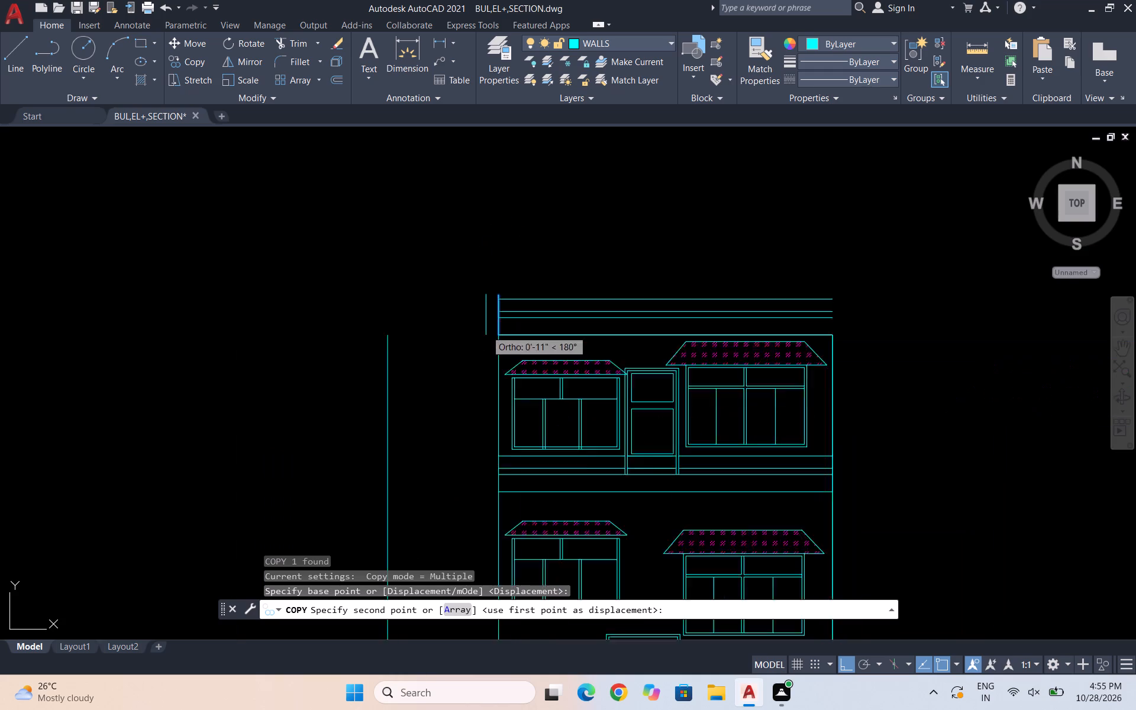
scroll(484, 330, down, 1)
scroll(718, 337, up, 3)
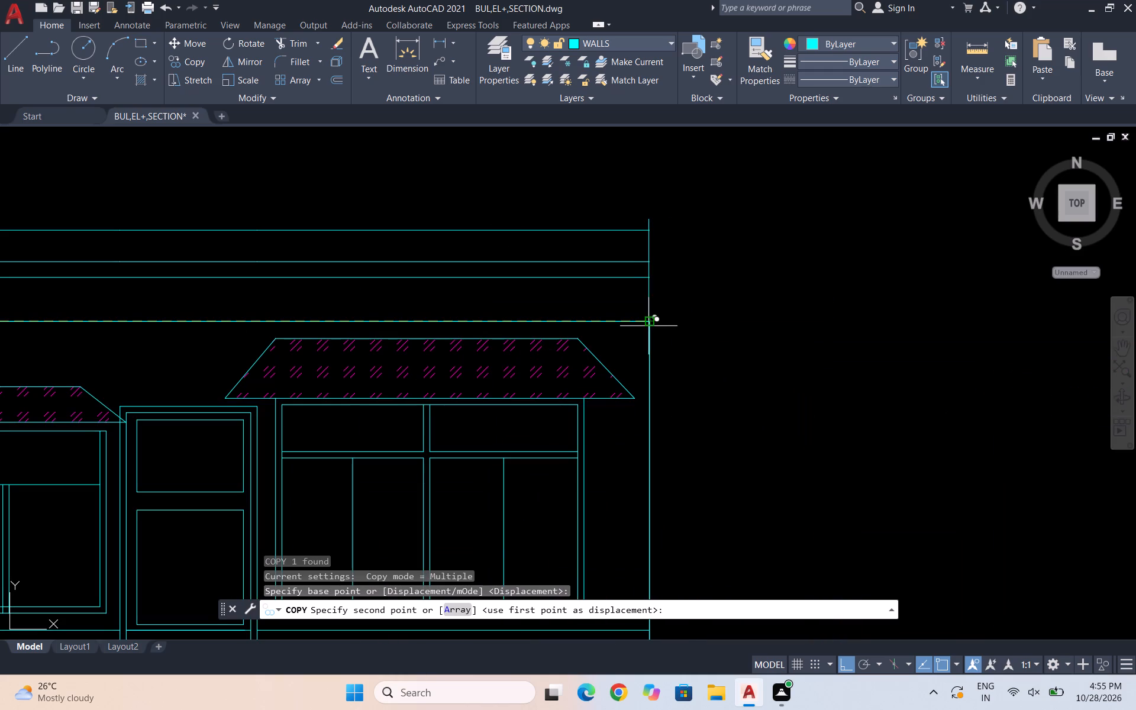
click(653, 325)
key(Escape)
Draw a vertical line about 6'-9" up from the topmost roof band line's left end.
scroll(704, 319, down, 4)
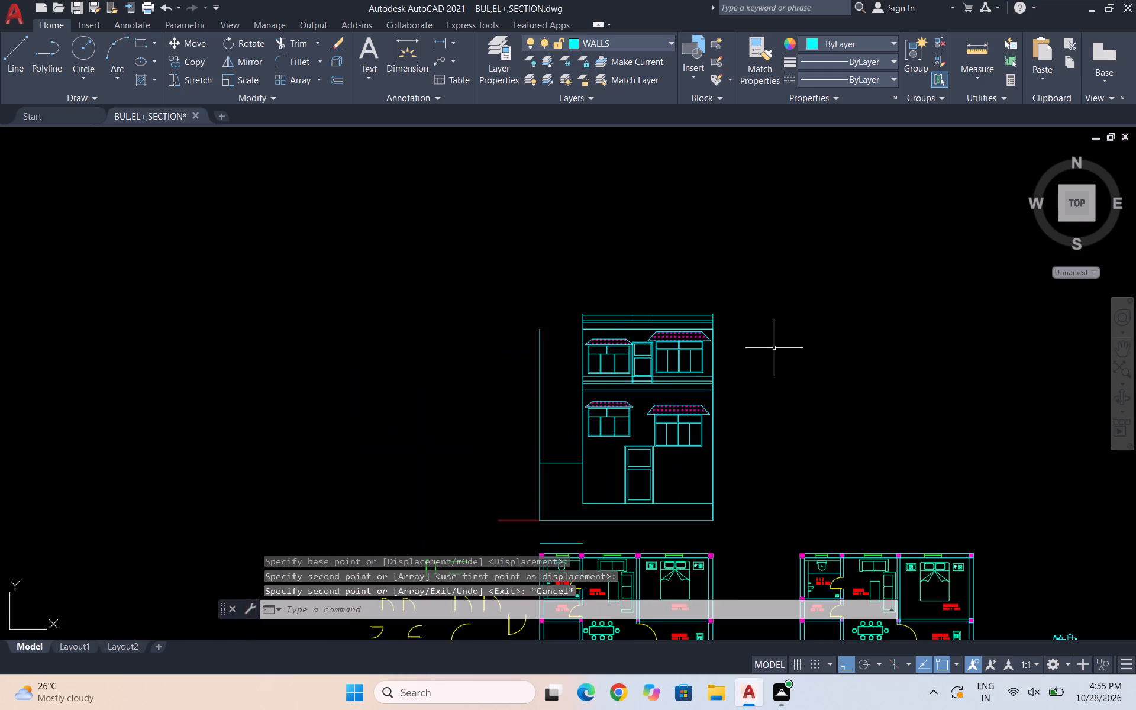
scroll(615, 318, up, 1)
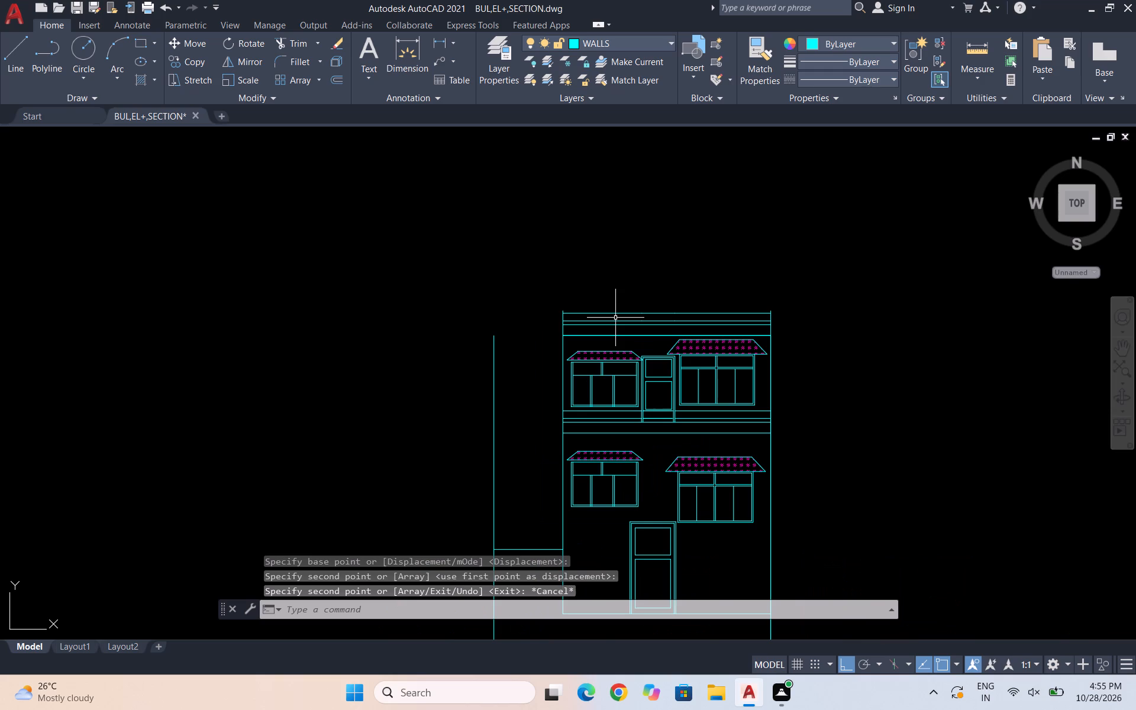
key(l)
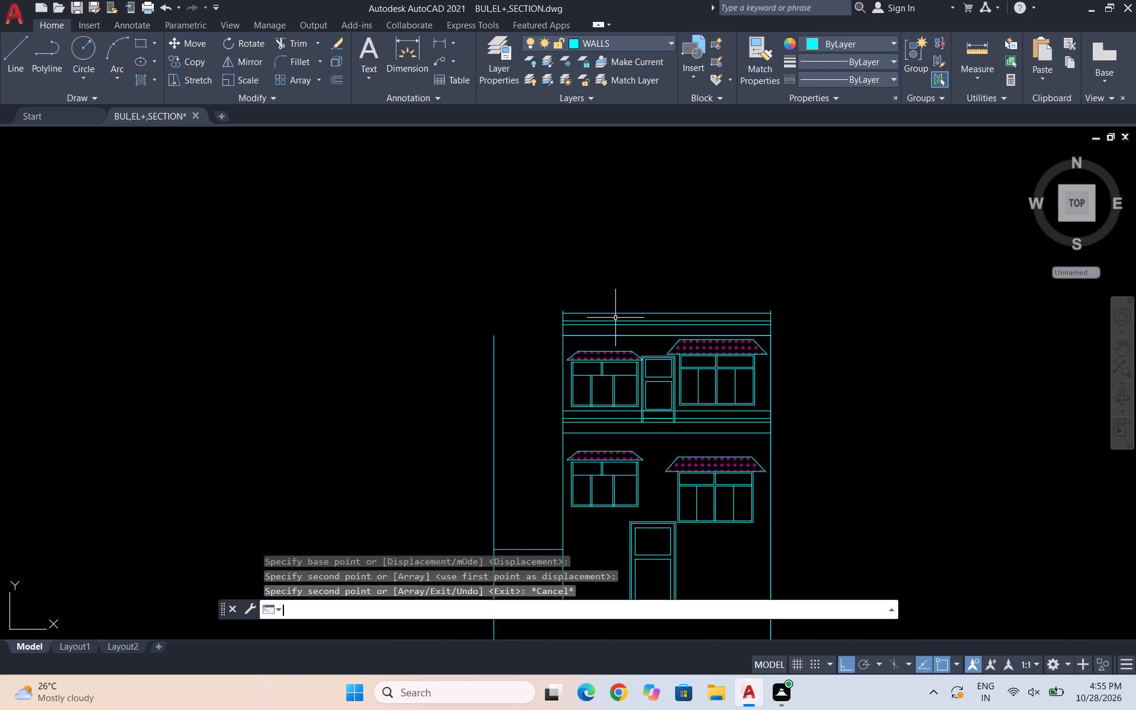
key(Return)
scroll(596, 261, up, 1)
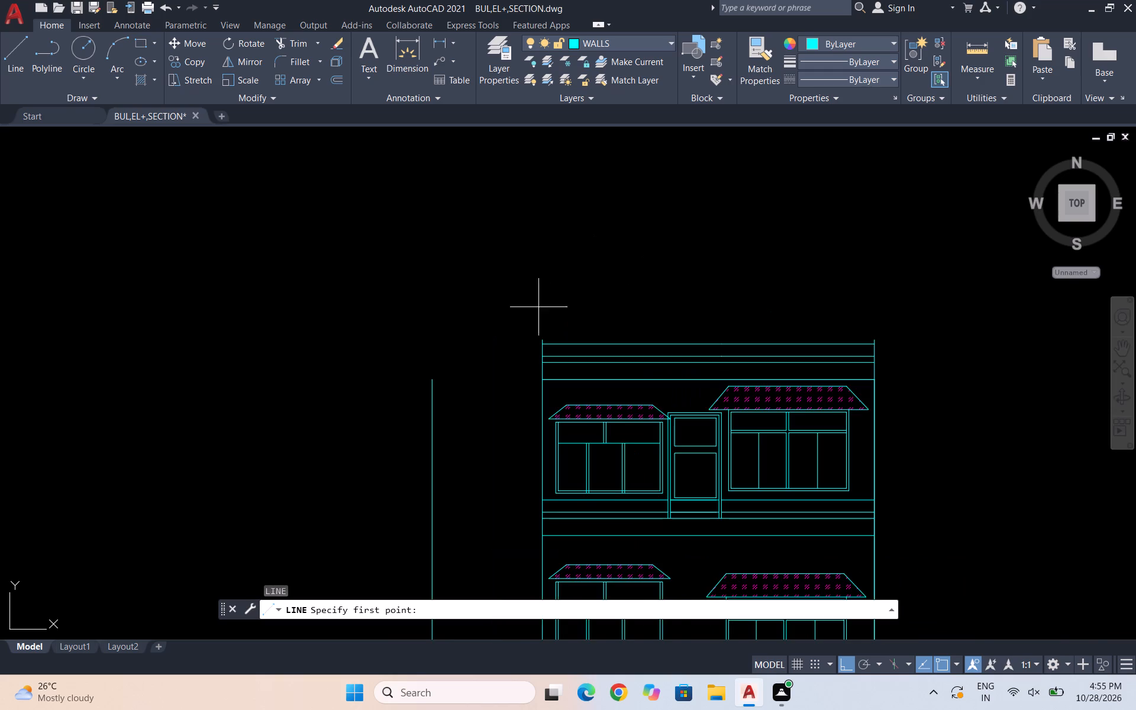
scroll(474, 347, up, 2)
click(644, 341)
scroll(646, 340, down, 3)
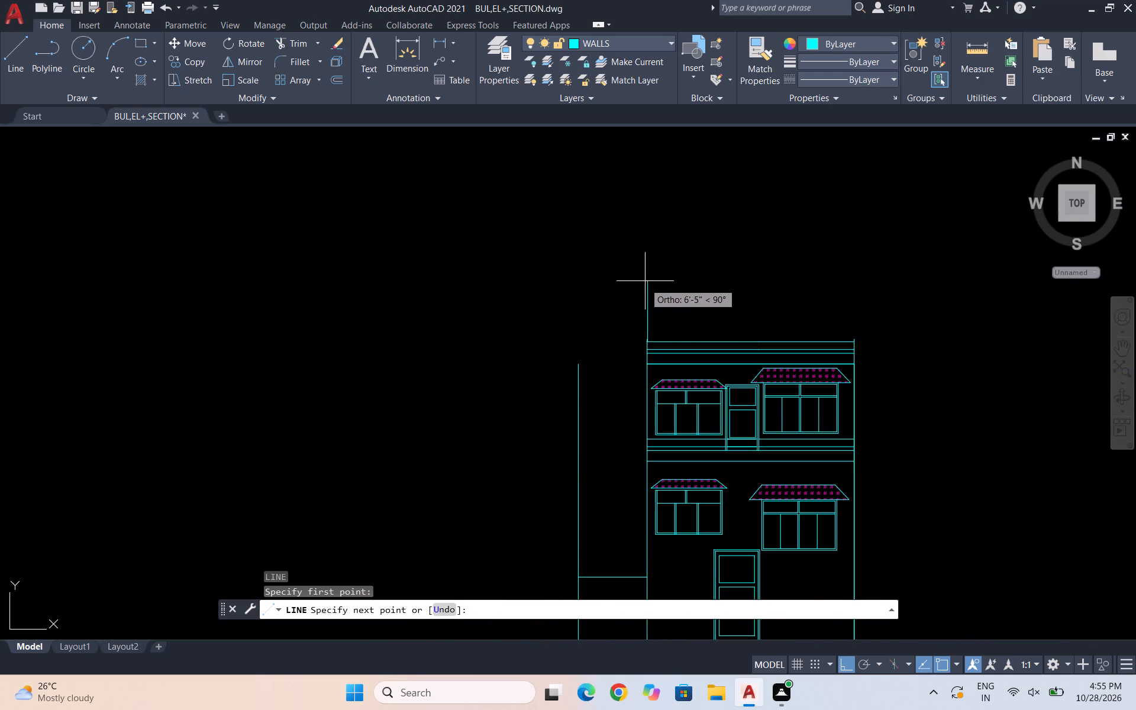
scroll(648, 286, up, 2)
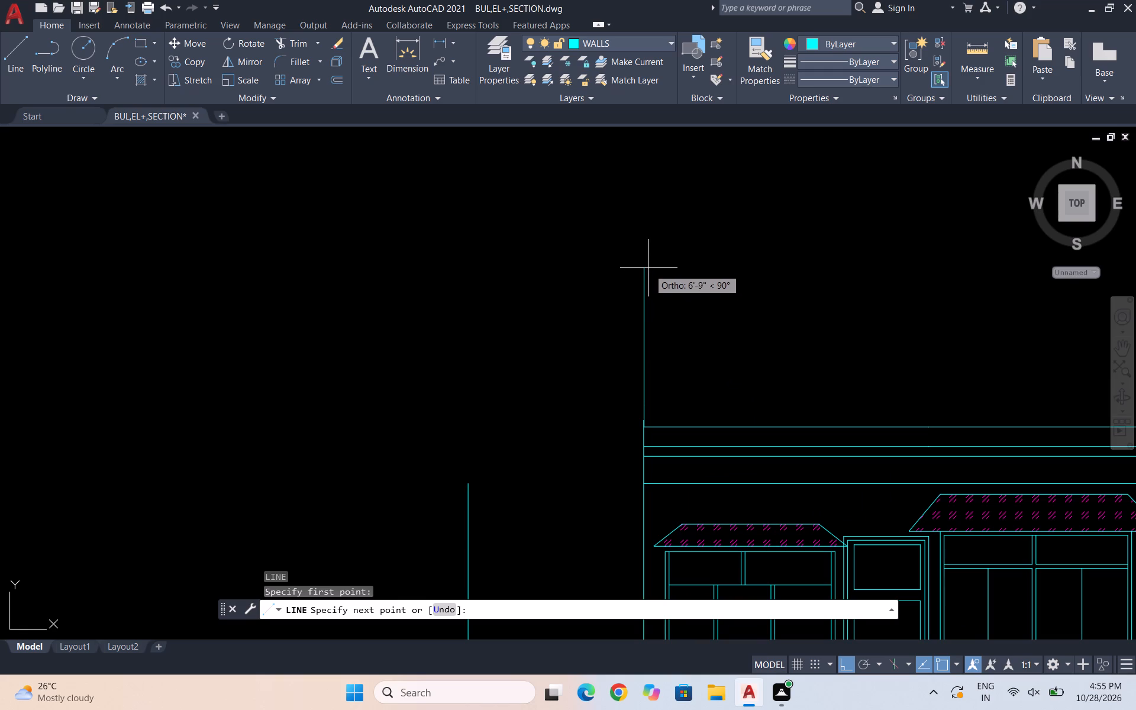
click(646, 264)
key(Escape)
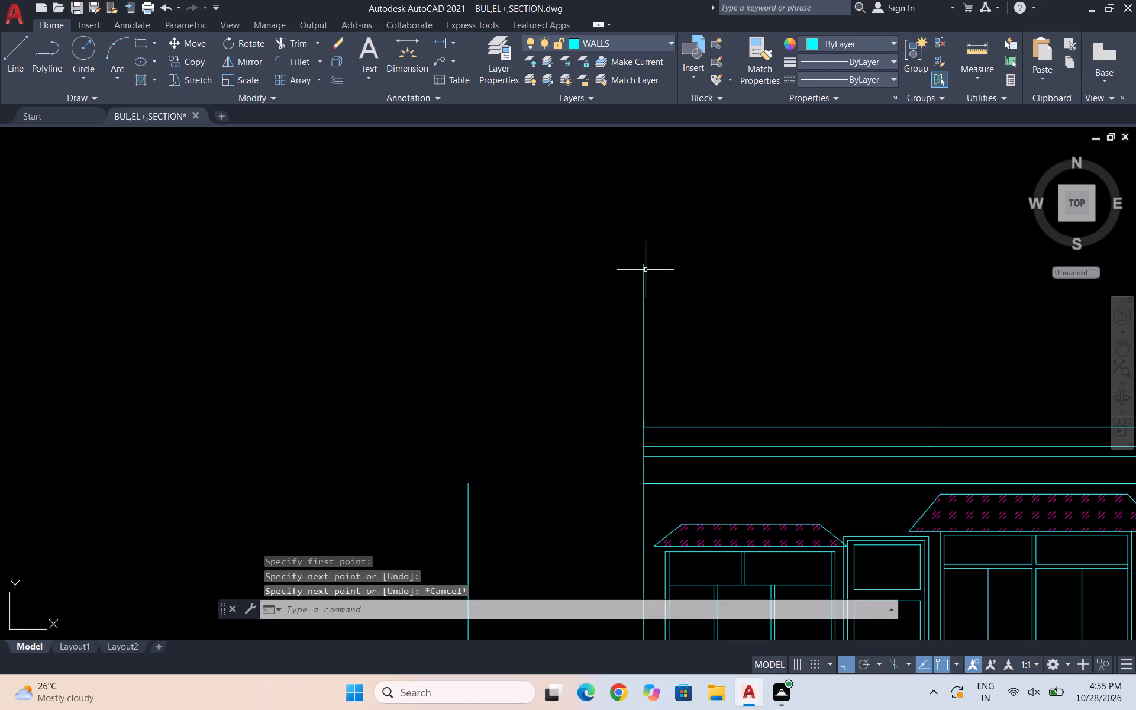
Copy the tall vertical line straight left from its lower end, placing it directly above the outer left wall line.
key(o)
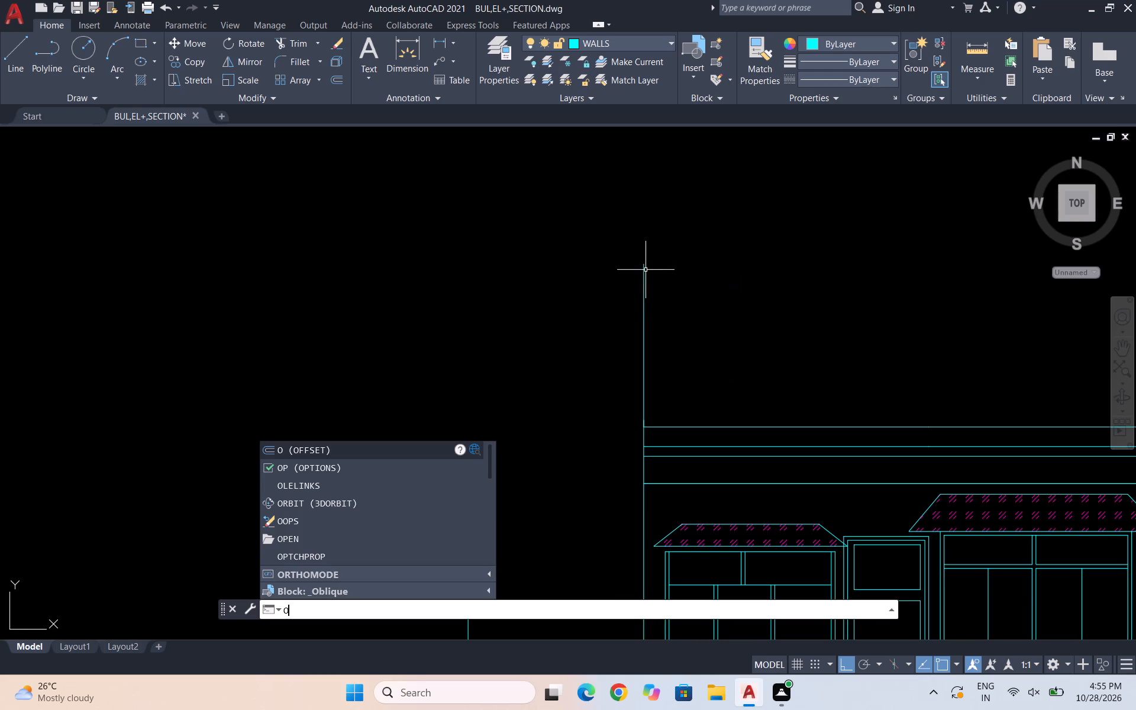
key(Escape)
drag(672, 312, 663, 309)
drag(573, 296, 564, 292)
text(co)
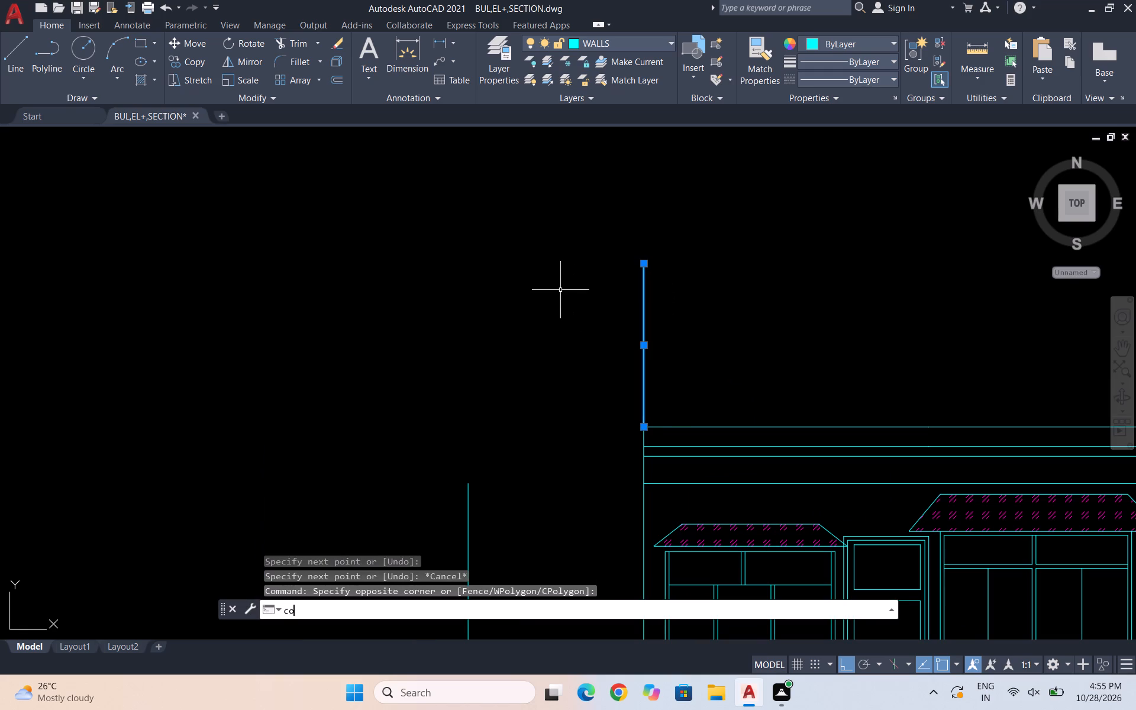
key(Return)
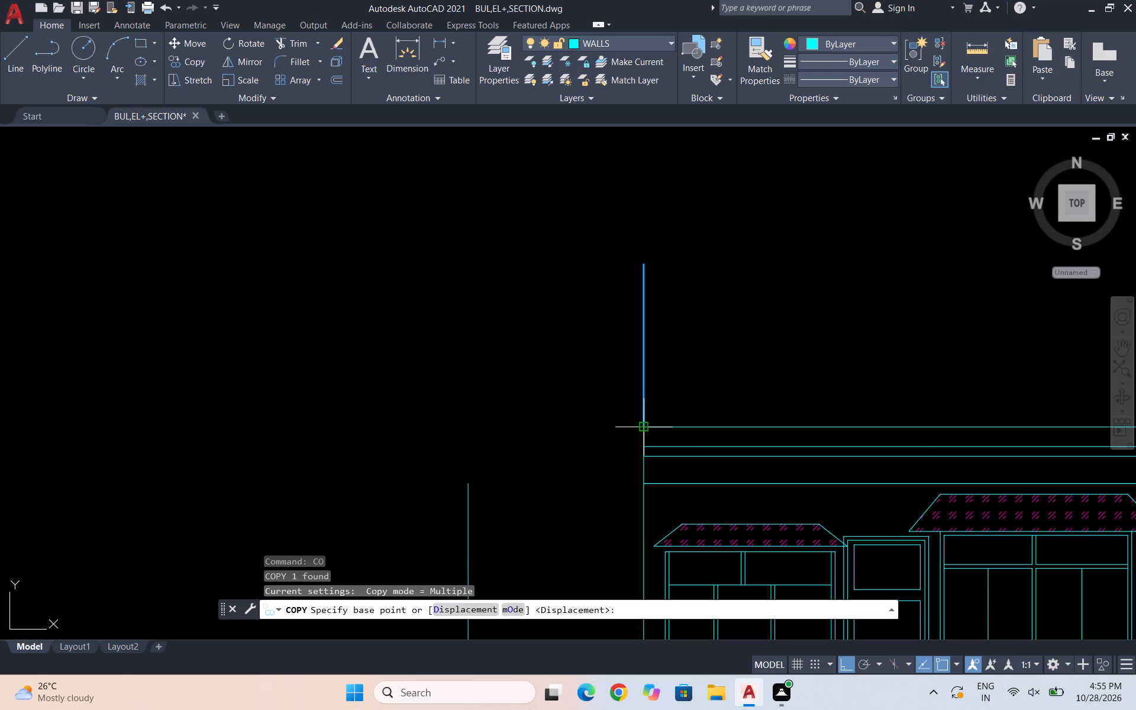
click(642, 429)
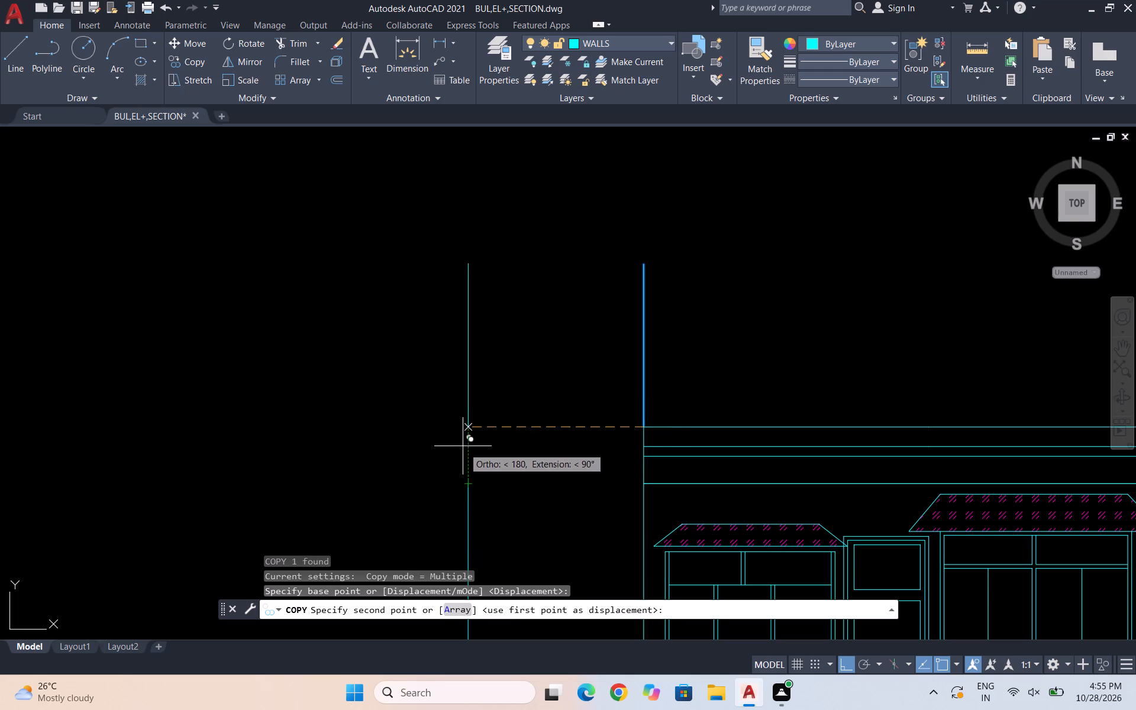
click(470, 425)
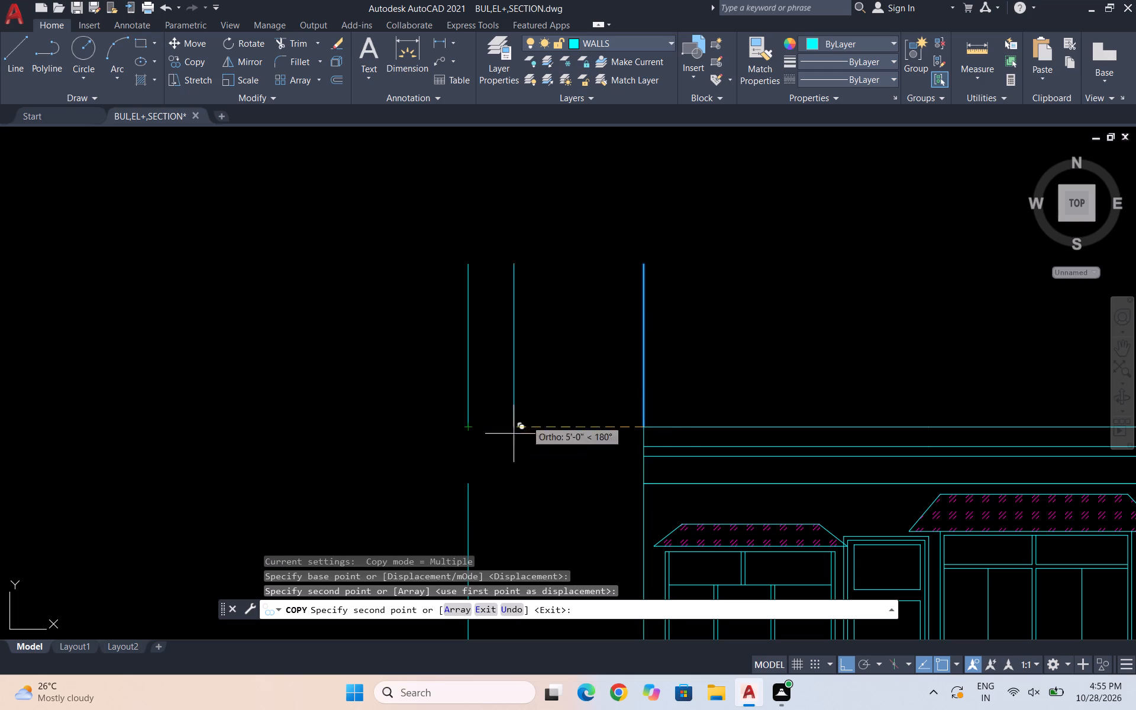
key(Escape)
Draw a vertical line joining the outer left wall's top end to the lower end of the copied line above it.
key(l)
key(Return)
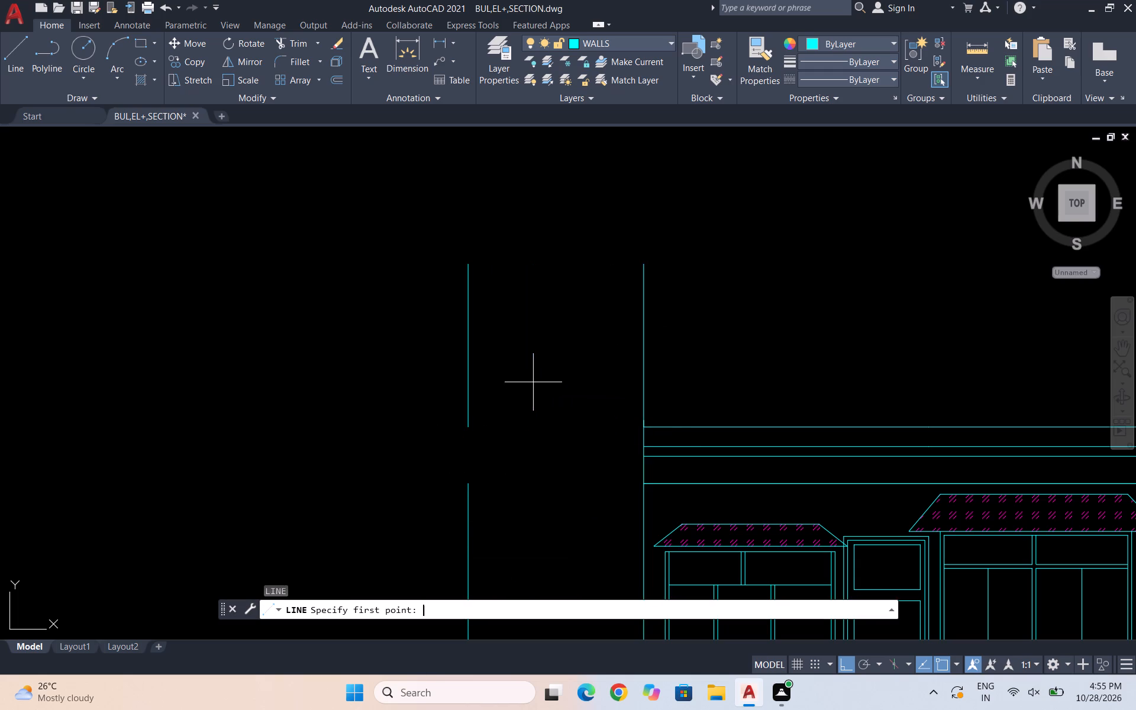
click(467, 482)
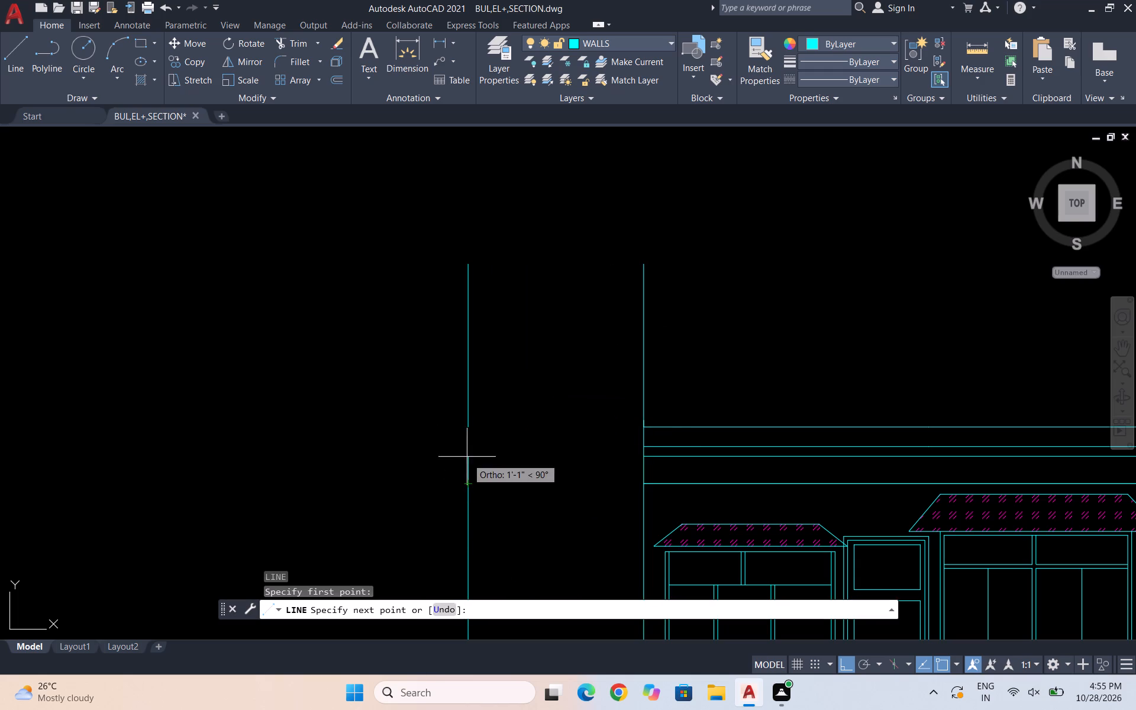
click(466, 430)
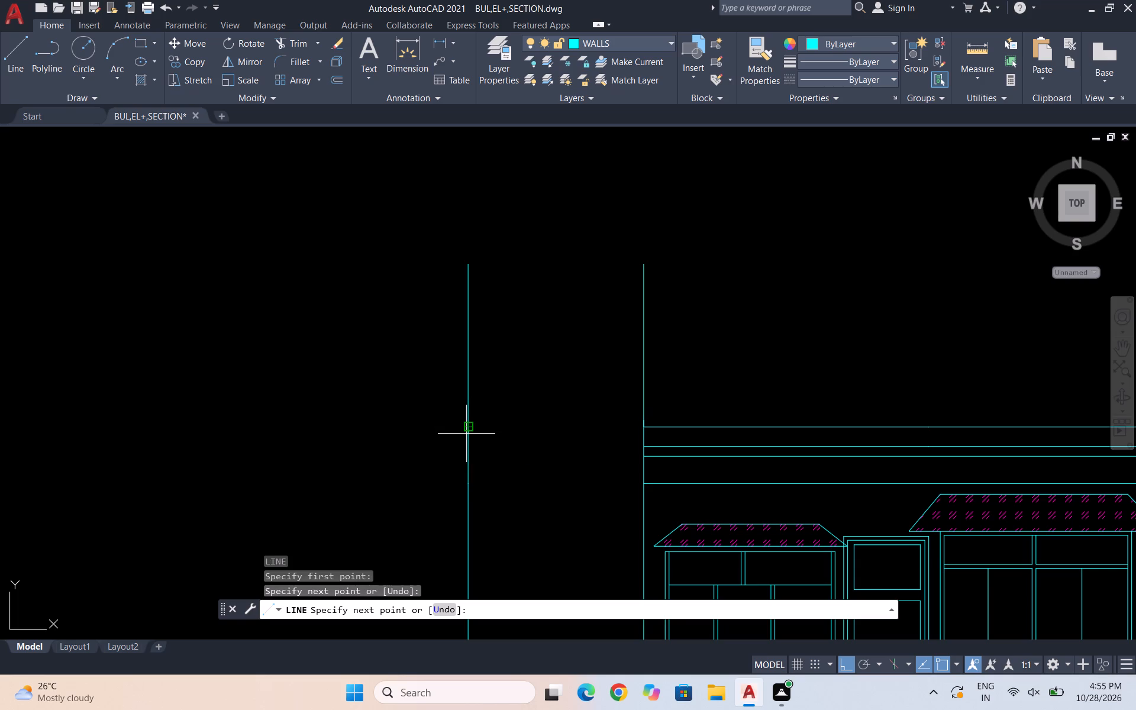
key(Escape)
scroll(467, 434, down, 2)
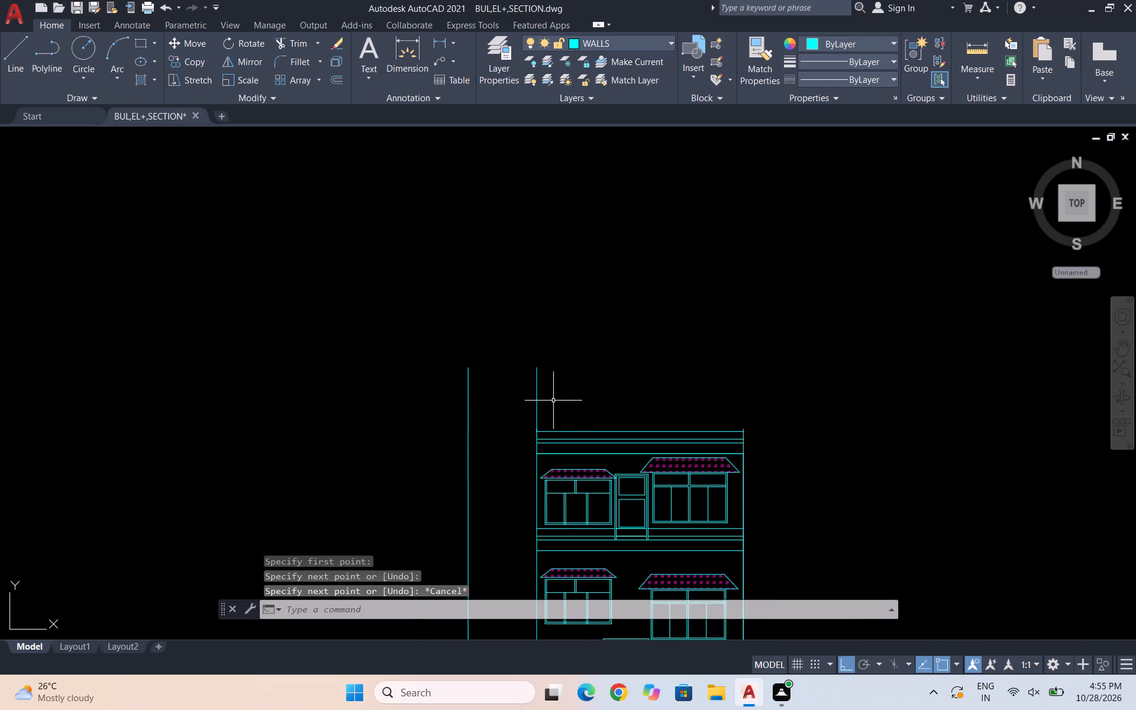
Draw a horizontal line about 8'-11" long from the top of the tower's outer left wall, past its inner wall.
scroll(552, 401, up, 1)
key(l)
key(Return)
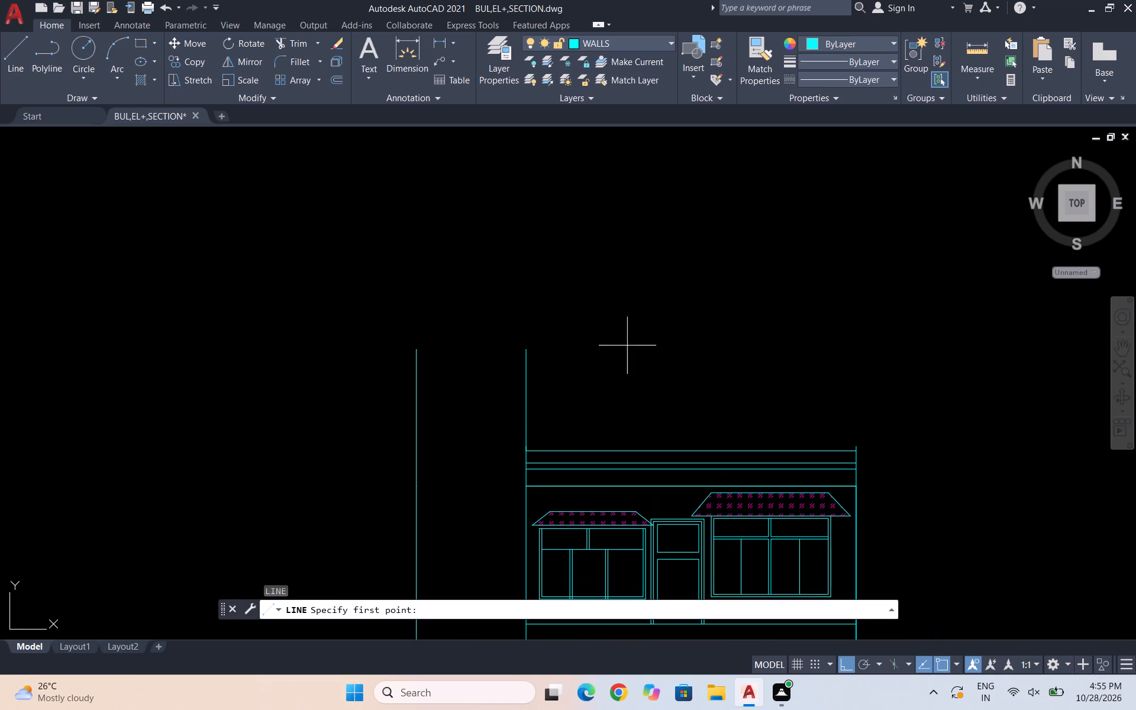
click(417, 348)
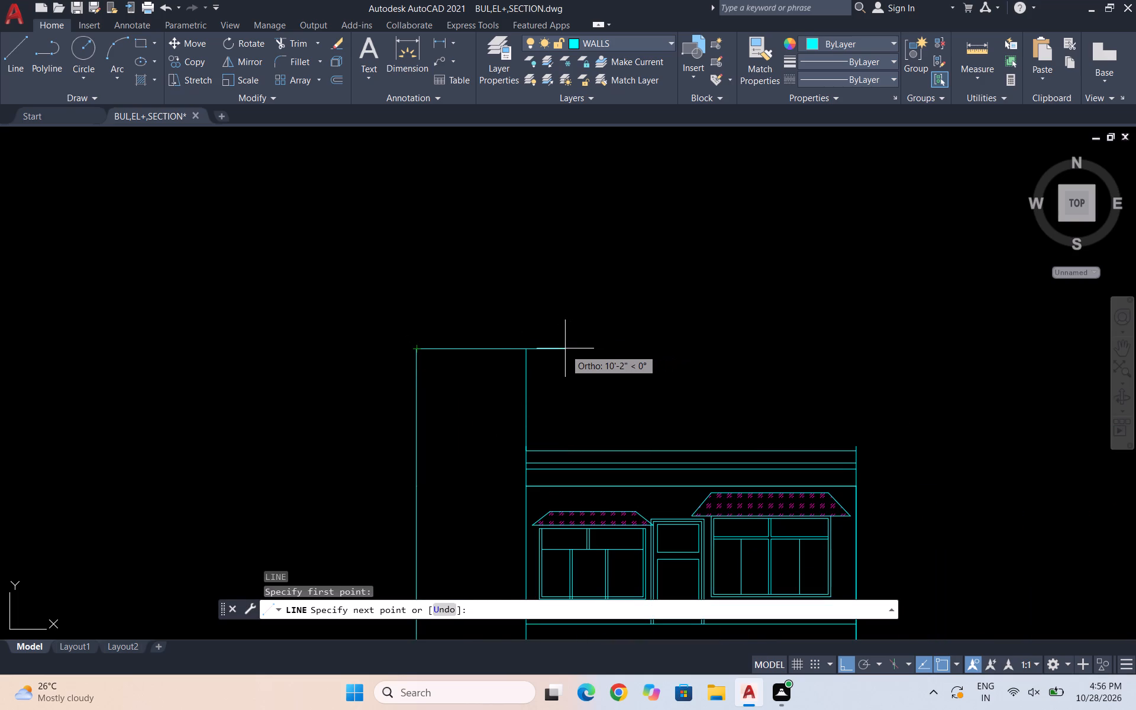
scroll(564, 347, up, 1)
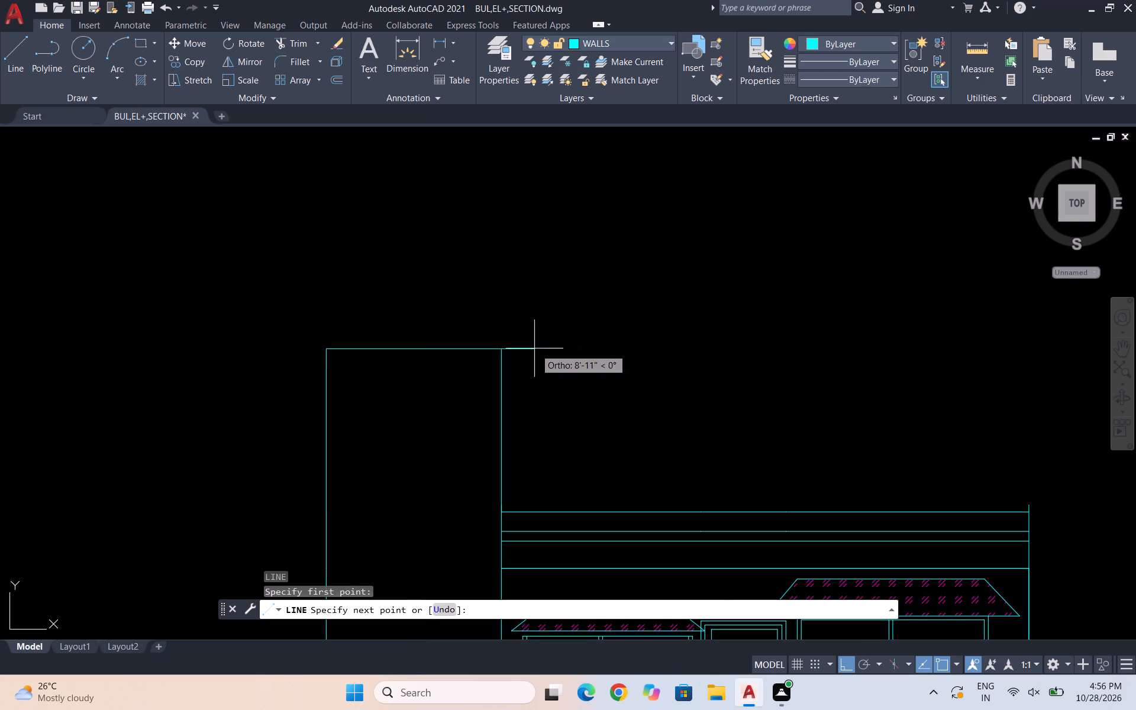
click(534, 348)
key(Escape)
Offset the tower's horizontal top line 3" downward to form the roof slab thickness.
key(o)
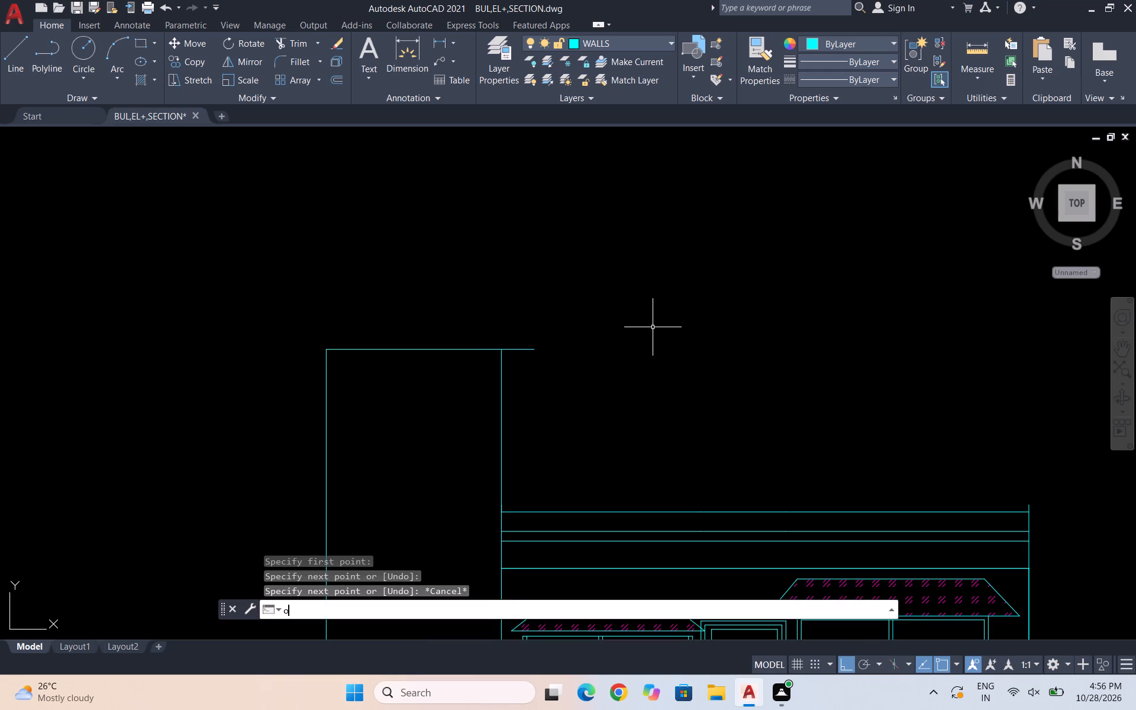
key(Return)
key(2)
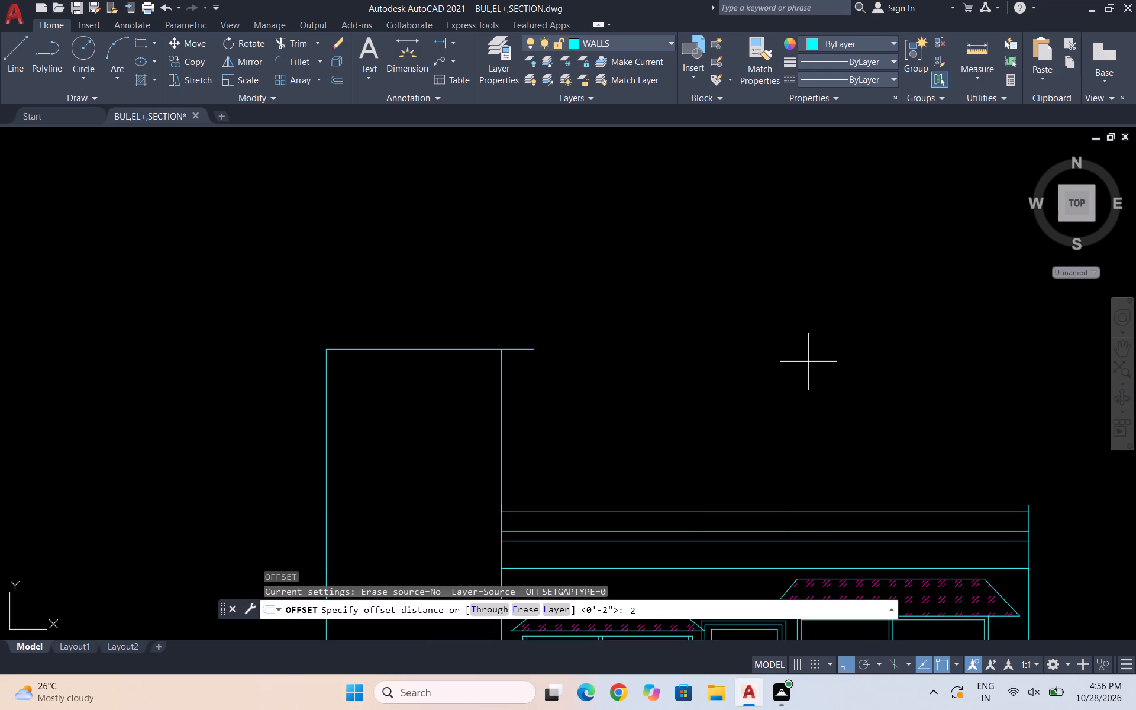
key(BackSpace)
key(shift+quotedbl)
key(Return)
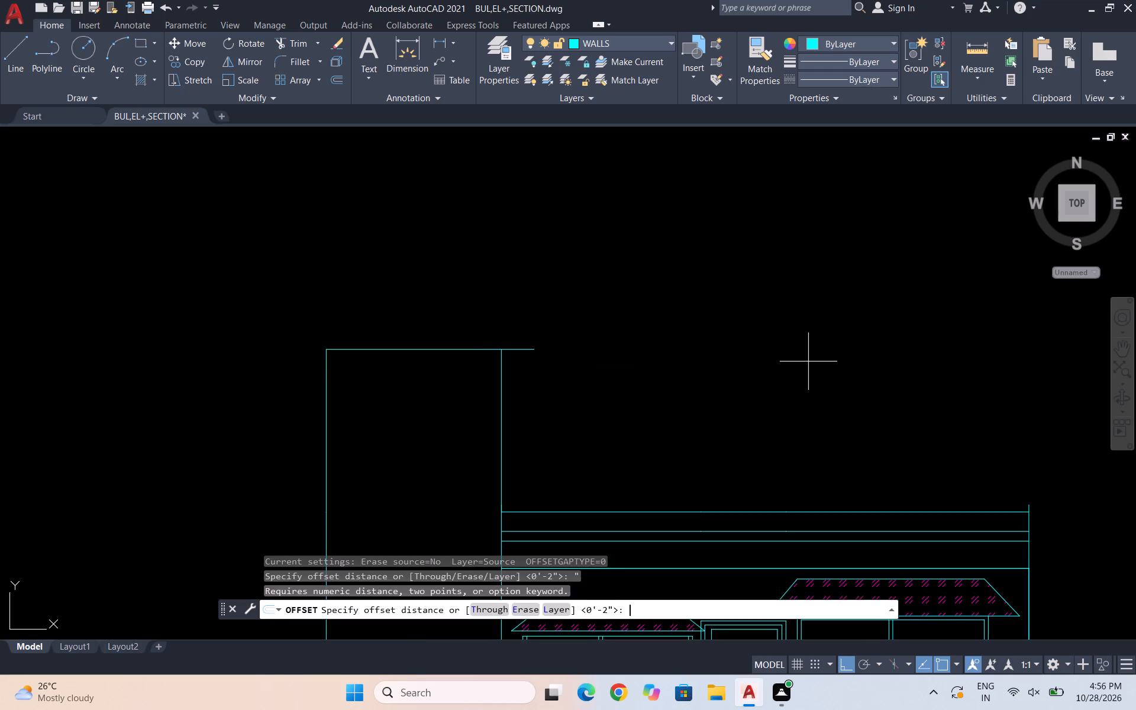
text(3")
key(Return)
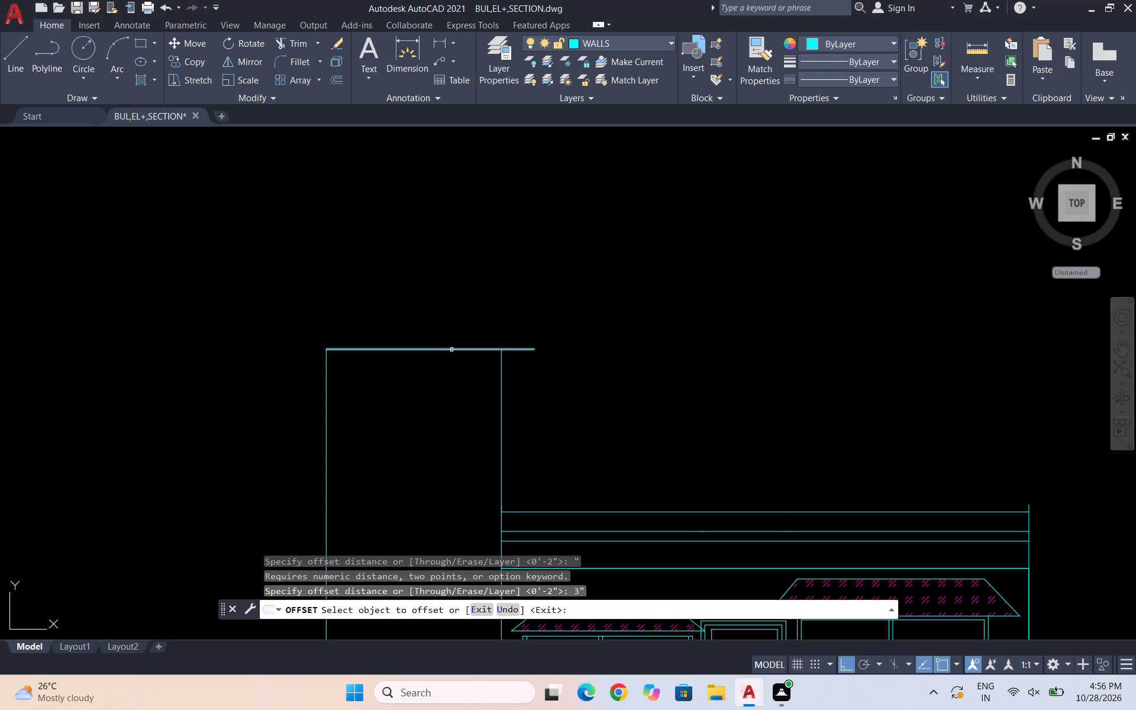
click(451, 350)
click(456, 399)
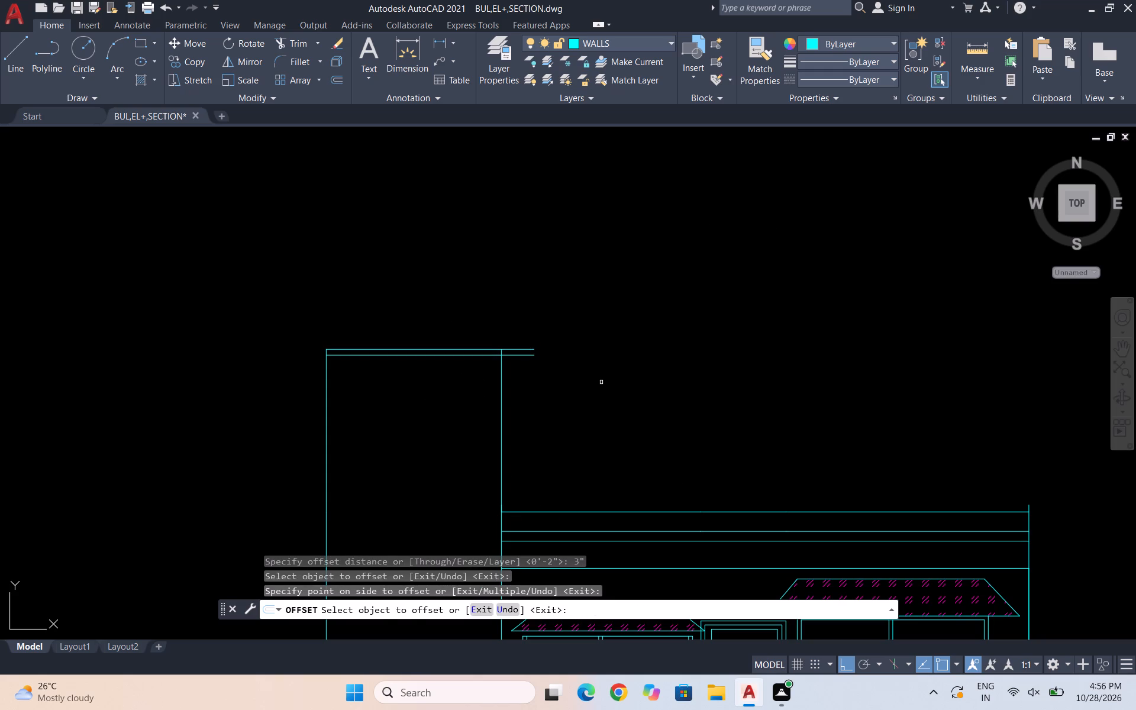
key(Escape)
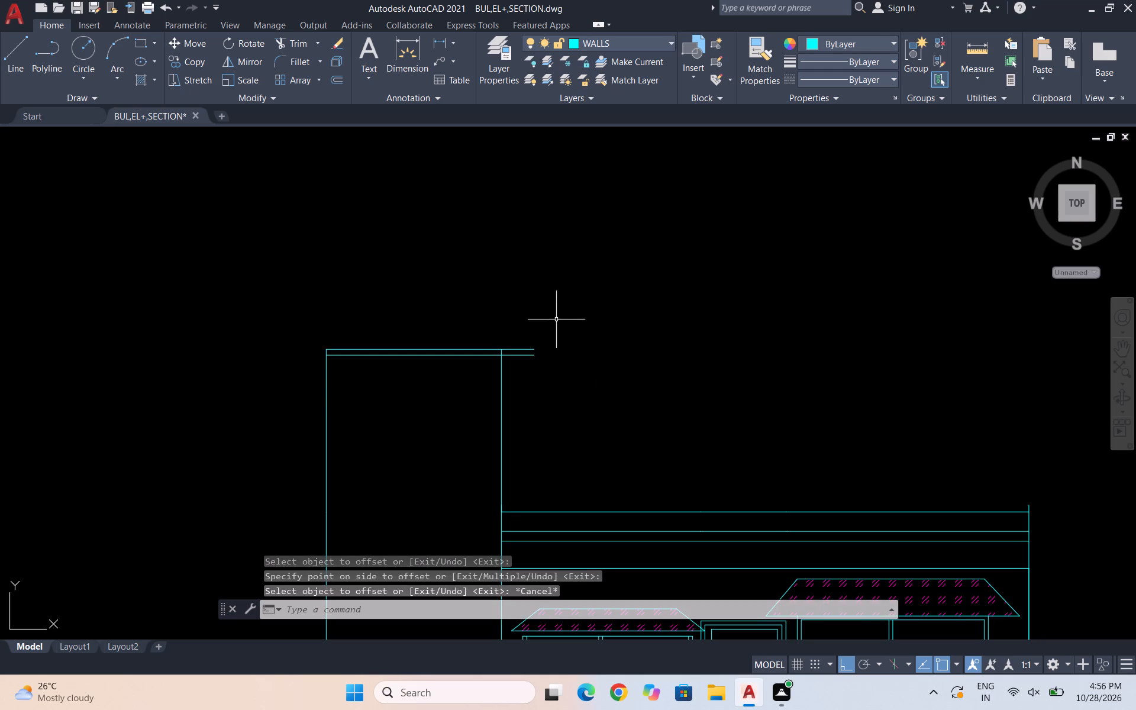
Trim the tower's inner wall line where it crosses between the two slab lines.
scroll(495, 368, up, 2)
scroll(524, 323, up, 3)
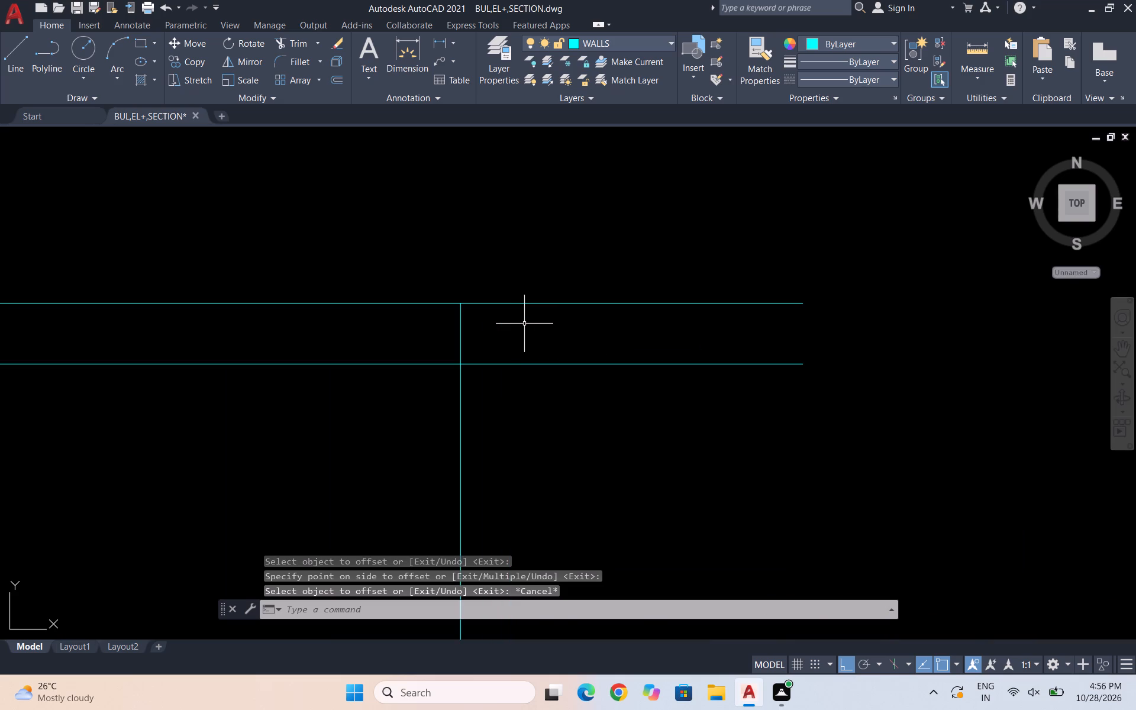
text(tr)
key(Return)
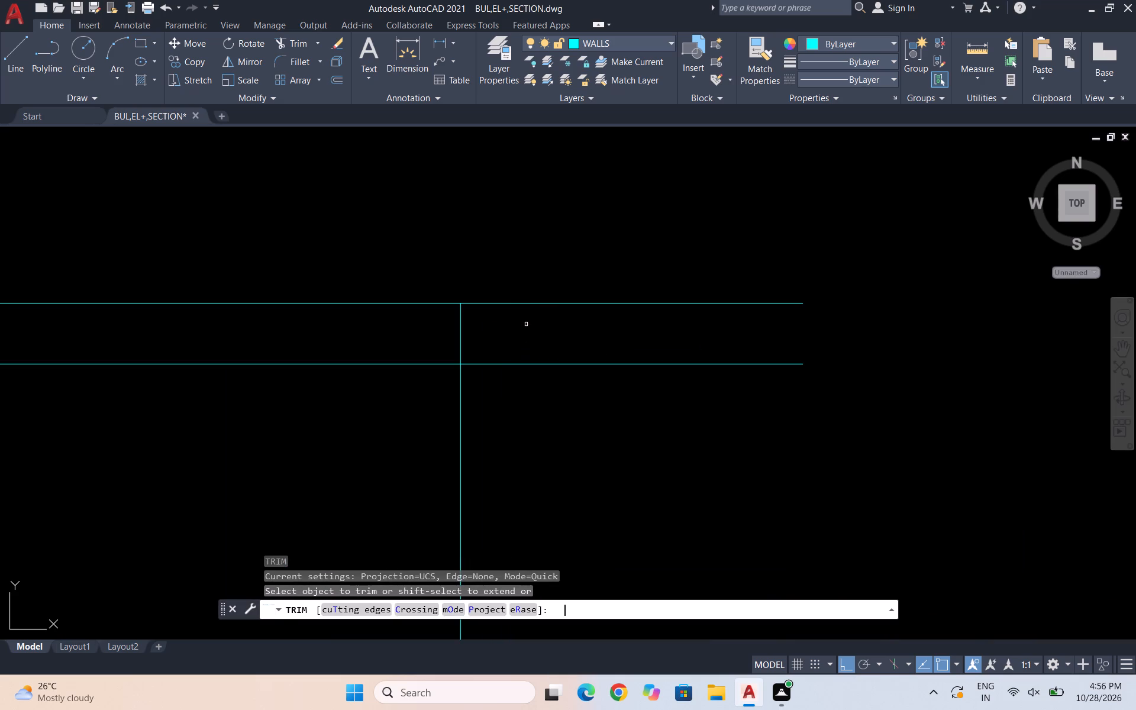
drag(416, 337, 631, 337)
key(Escape)
key(Escape)
Close the tower slab's overhanging right end with a short vertical line joining its two horizontal lines.
key(l)
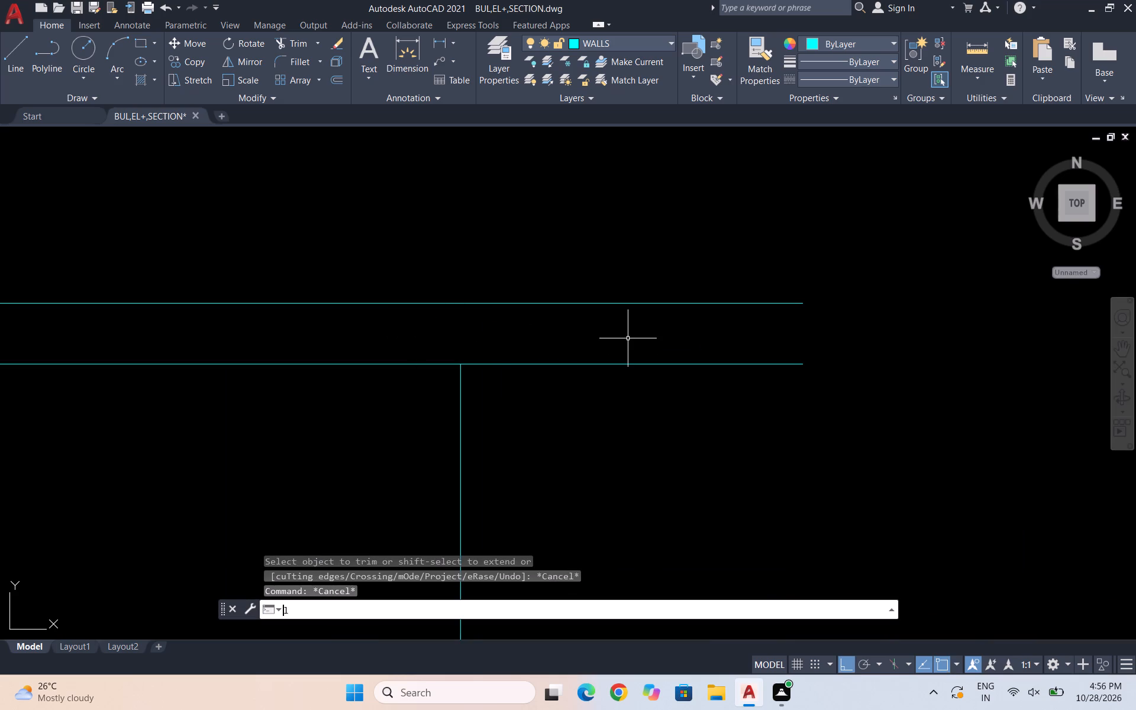
key(Return)
click(808, 363)
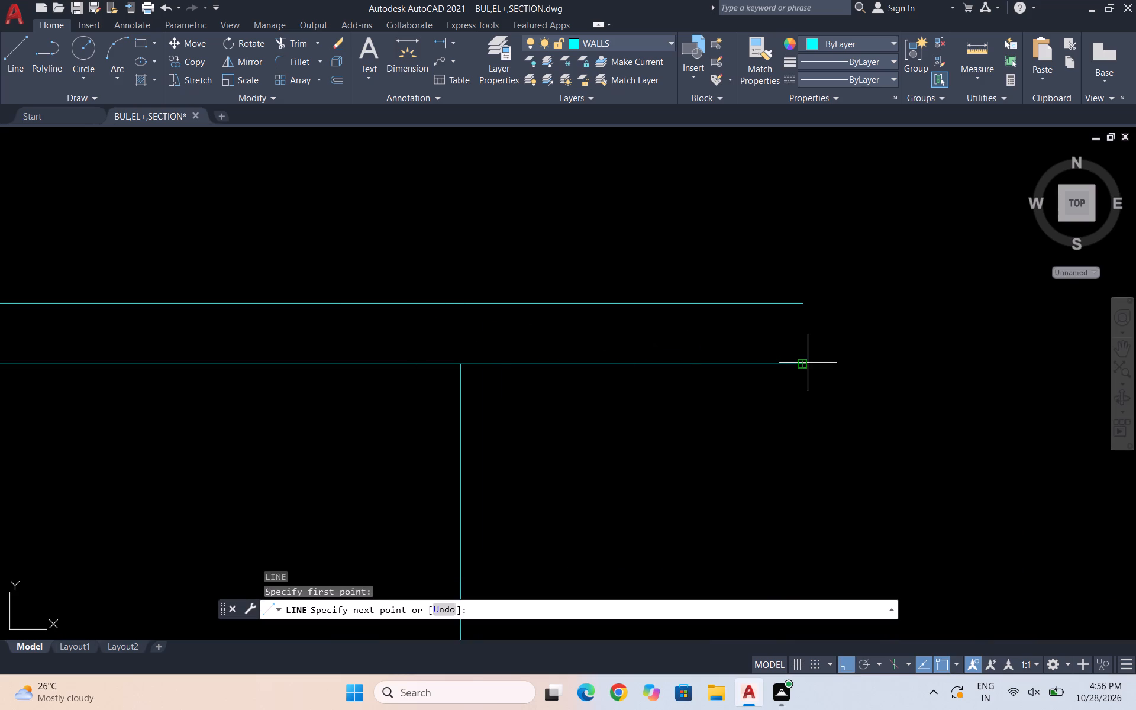
click(805, 307)
key(Escape)
scroll(806, 311, down, 6)
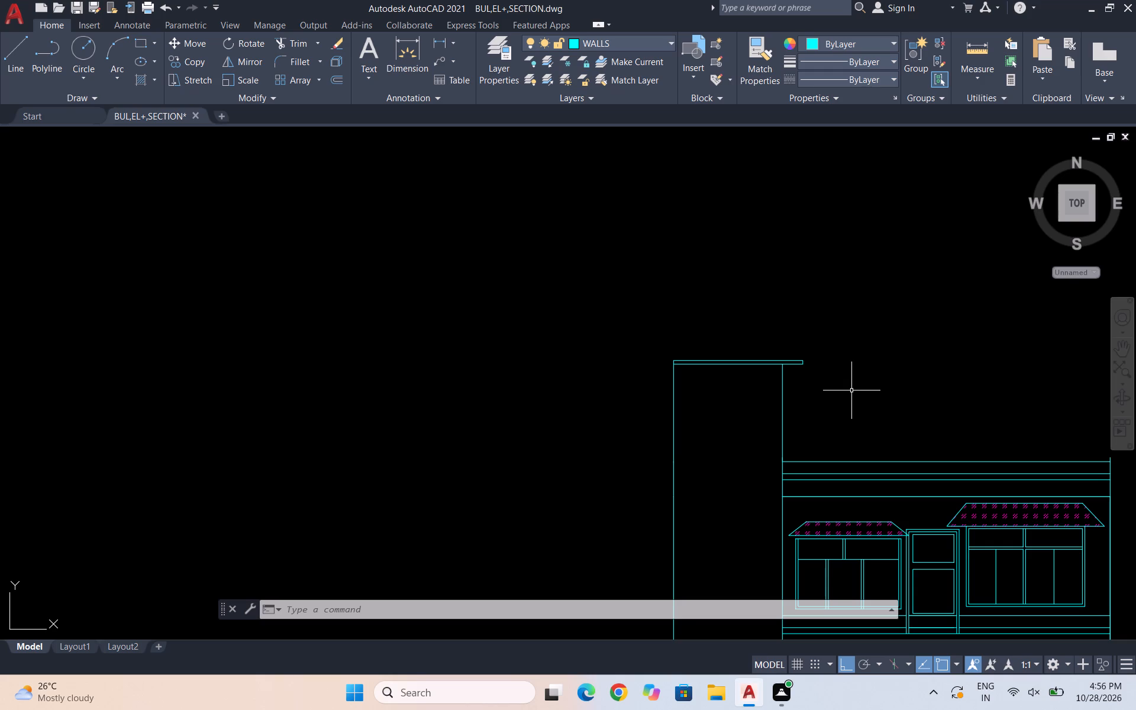
key(Escape)
Delete the red ground line running along the base of the elevation.
scroll(834, 367, down, 1)
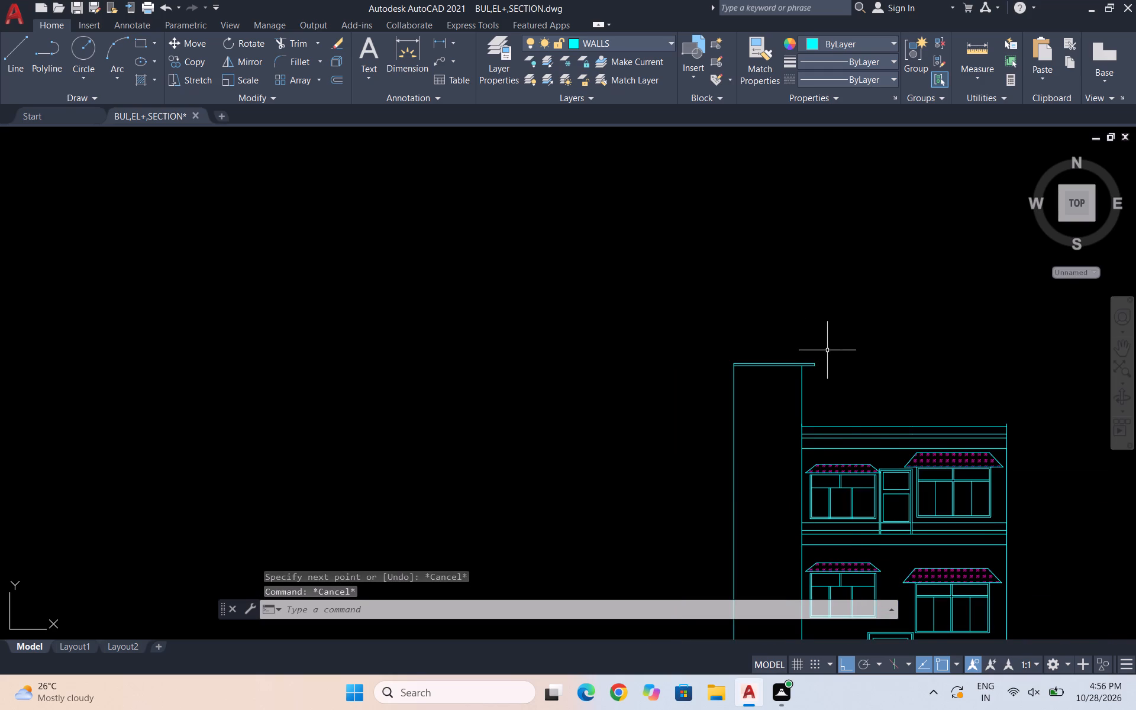
scroll(815, 350, down, 1)
scroll(780, 314, down, 1)
scroll(873, 496, up, 1)
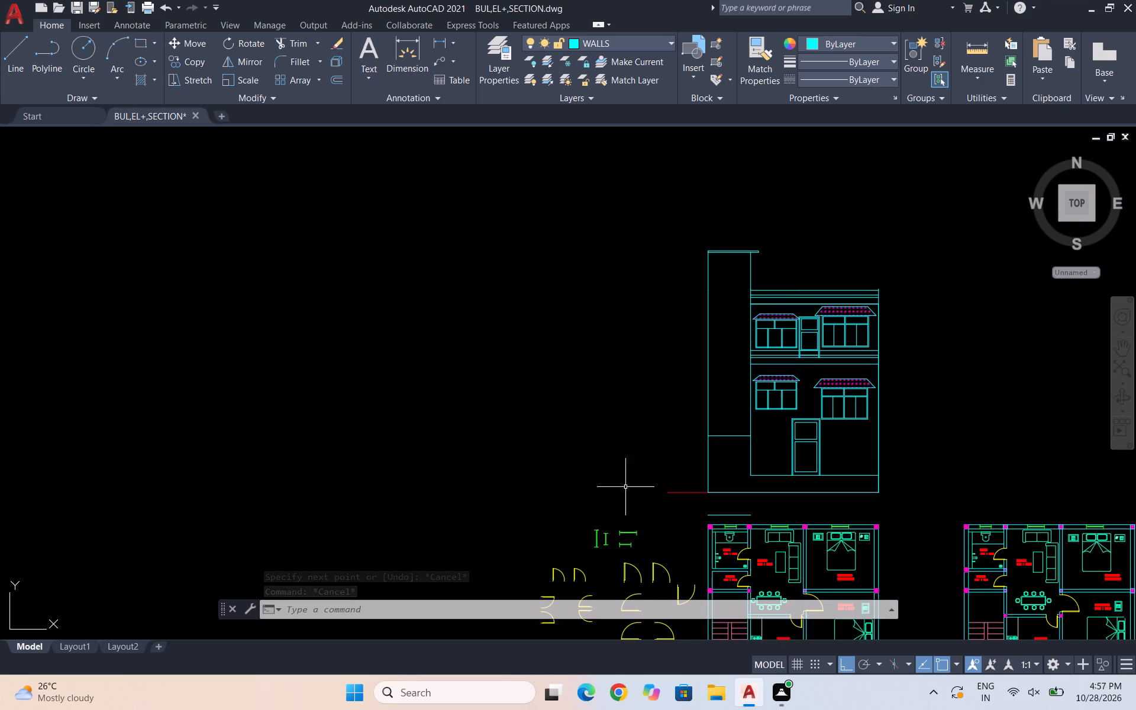
scroll(670, 518, up, 2)
drag(705, 499, 699, 492)
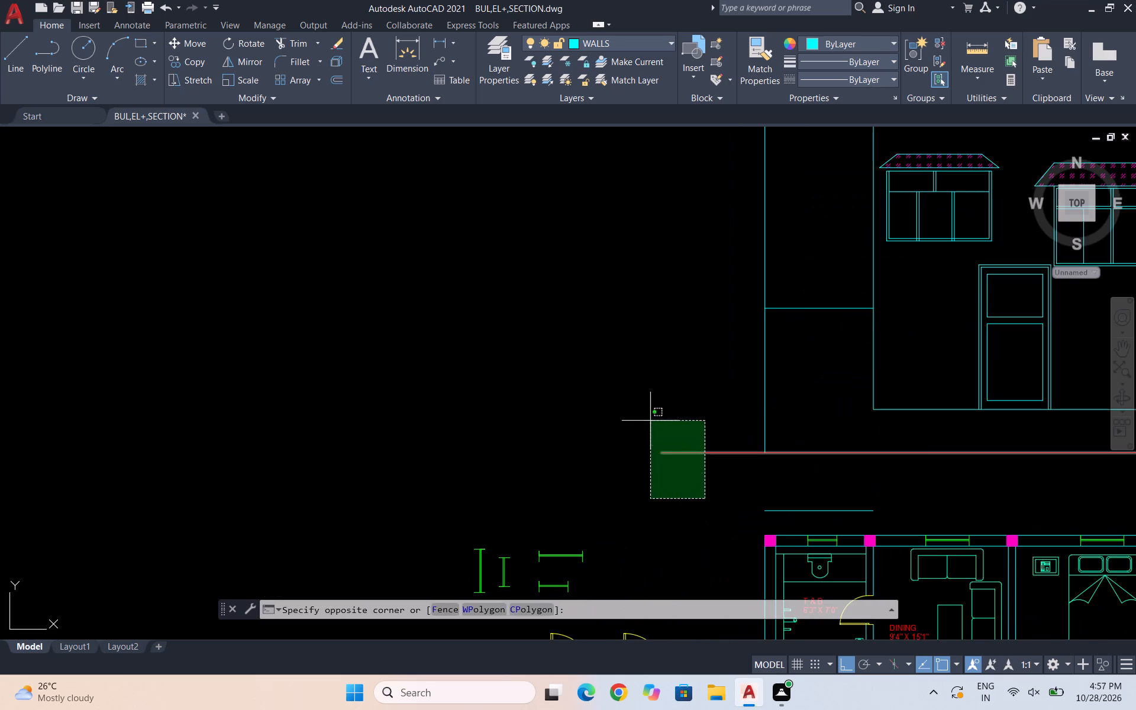
click(650, 421)
key(Delete)
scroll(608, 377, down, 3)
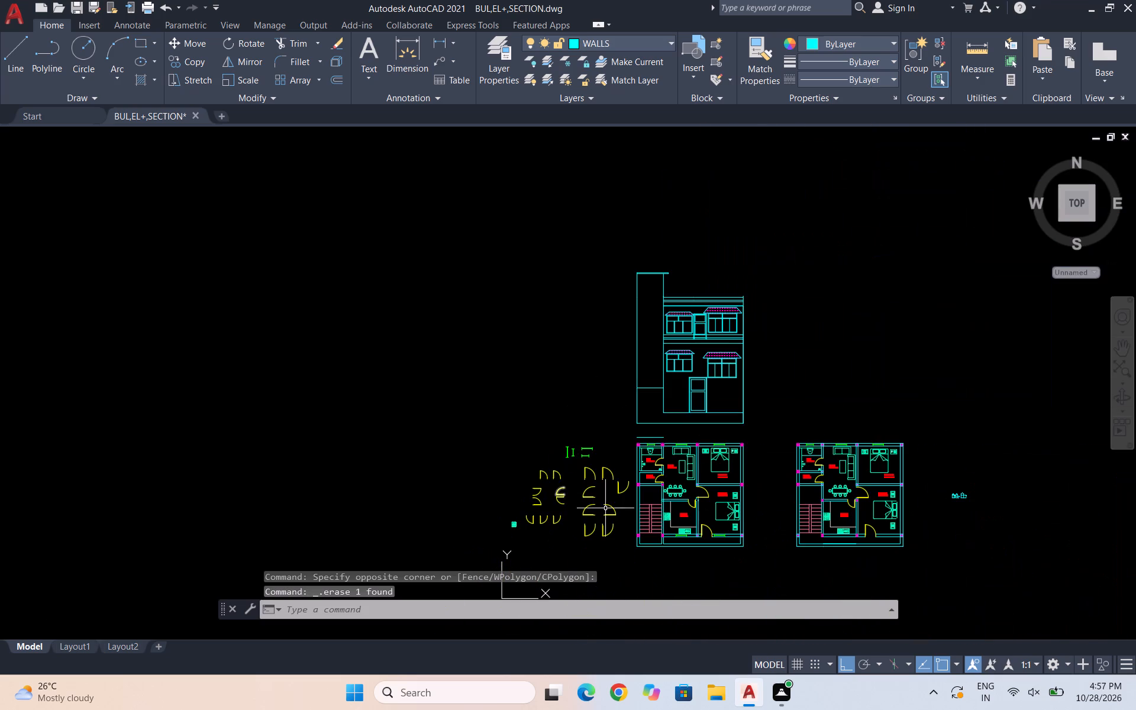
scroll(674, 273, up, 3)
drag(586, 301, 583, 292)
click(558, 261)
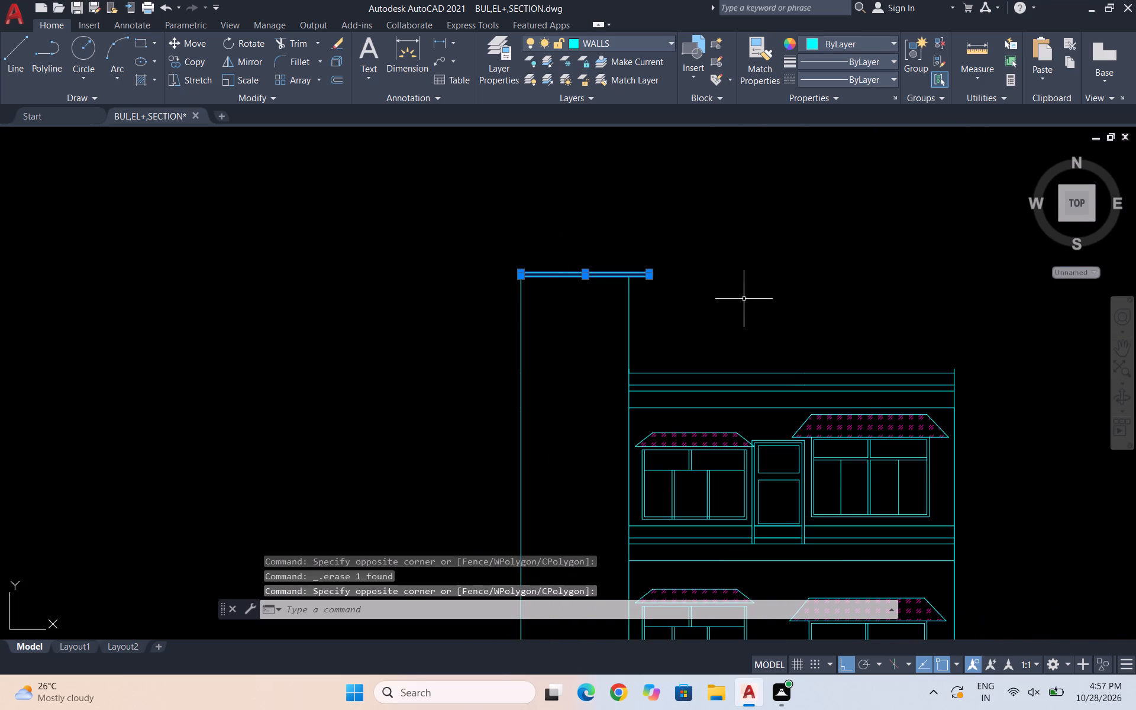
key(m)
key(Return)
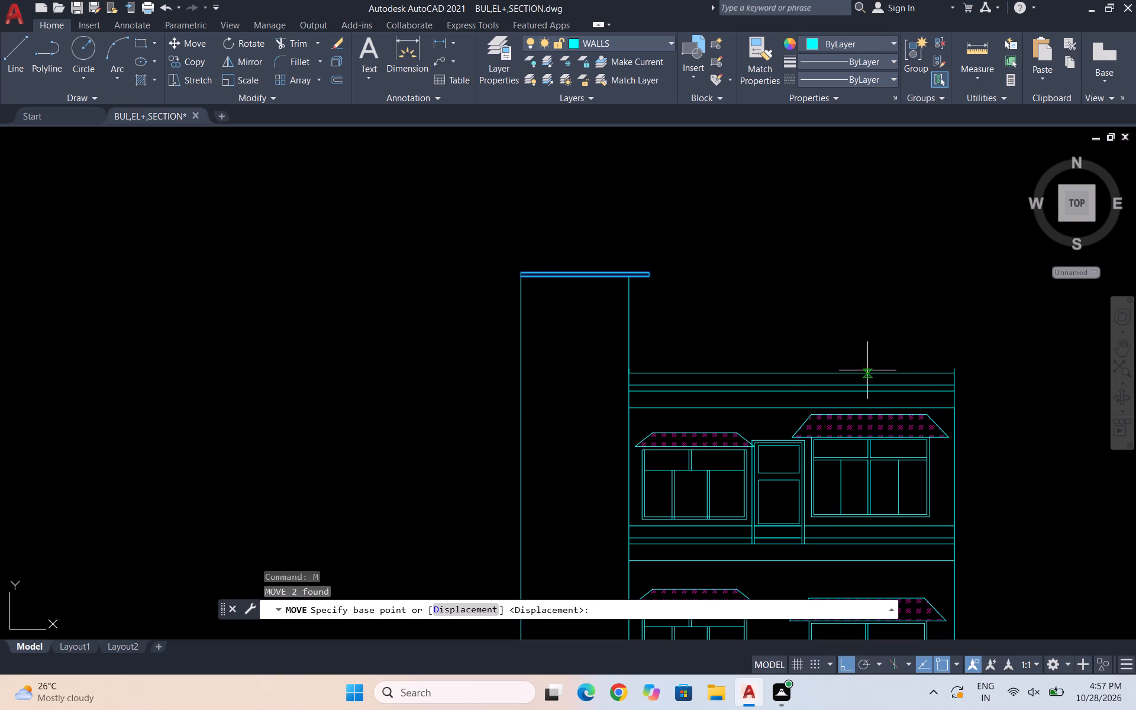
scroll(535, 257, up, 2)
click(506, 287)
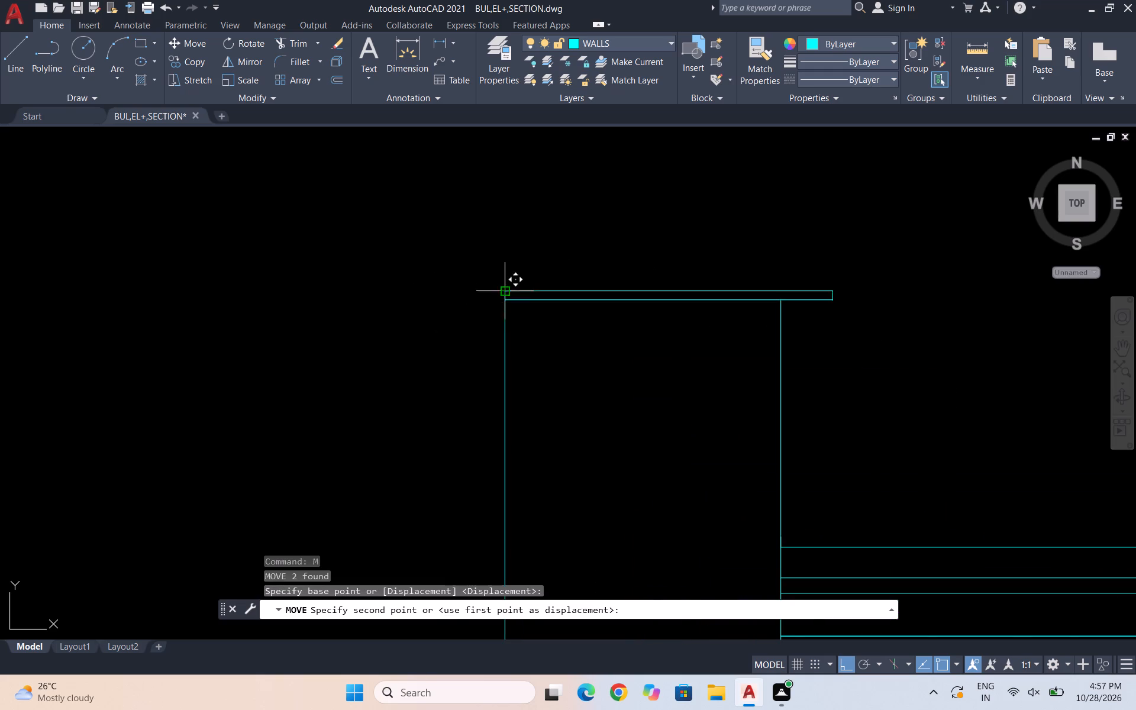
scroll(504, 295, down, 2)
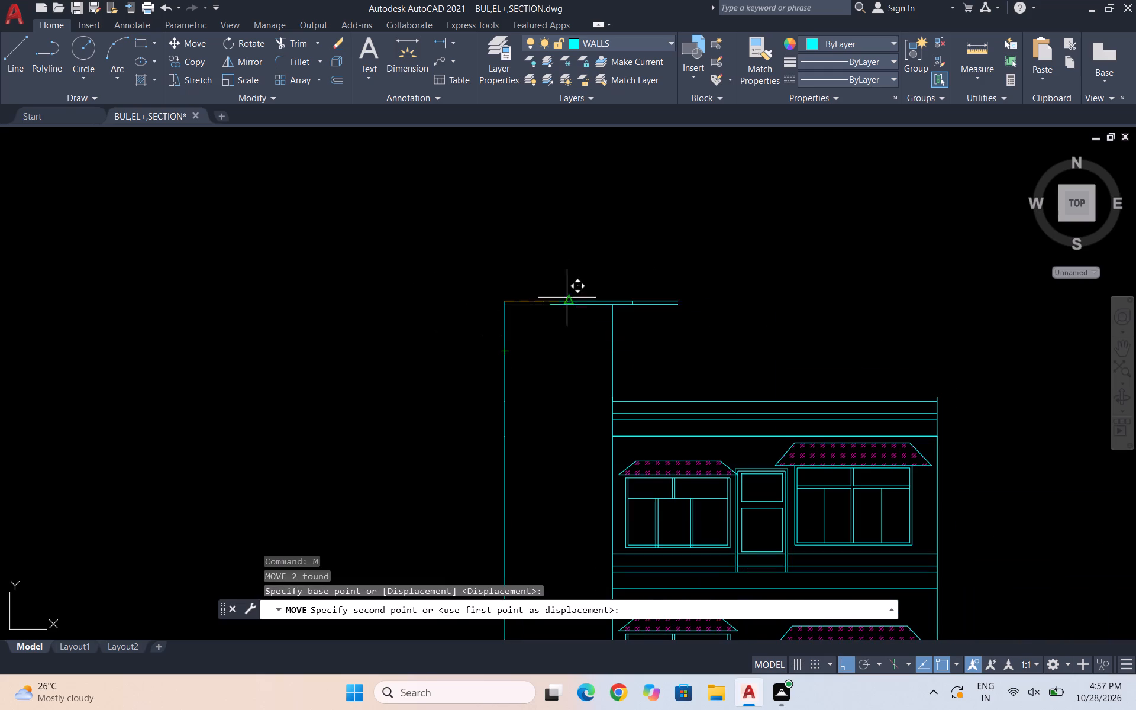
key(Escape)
Move the tower slab's two horizontal lines and end line straight down, roughly midway between the tower top and the main roof's top line.
scroll(575, 281, up, 2)
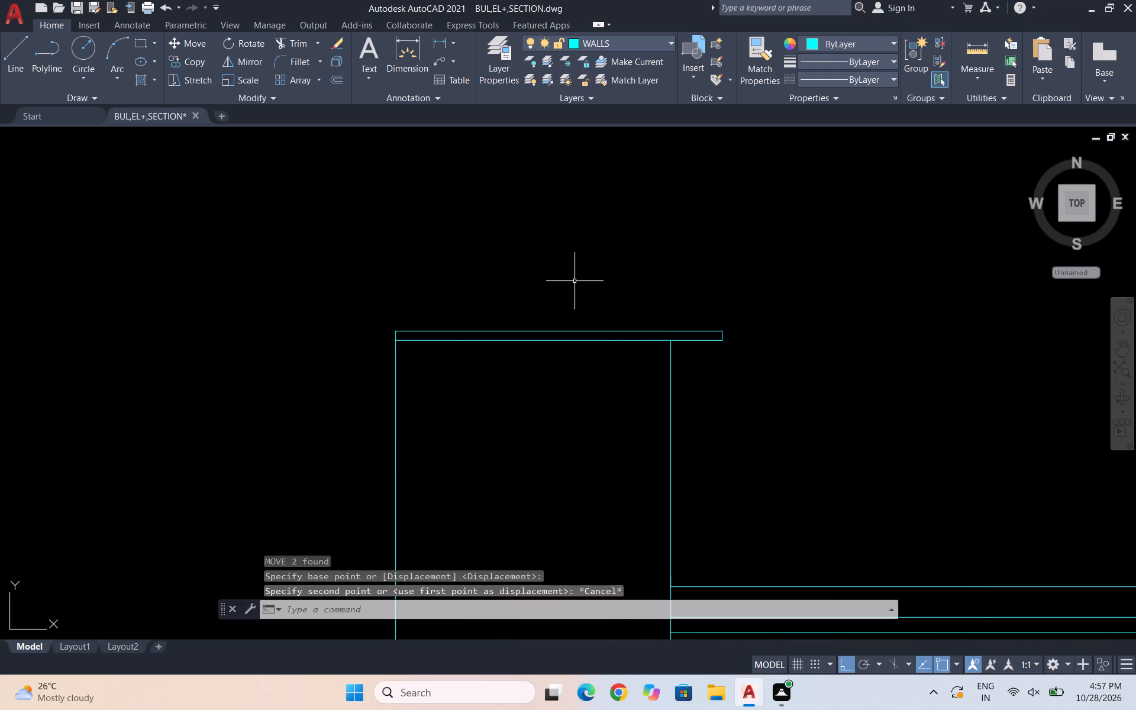
drag(776, 376, 754, 357)
click(703, 305)
scroll(380, 343, up, 3)
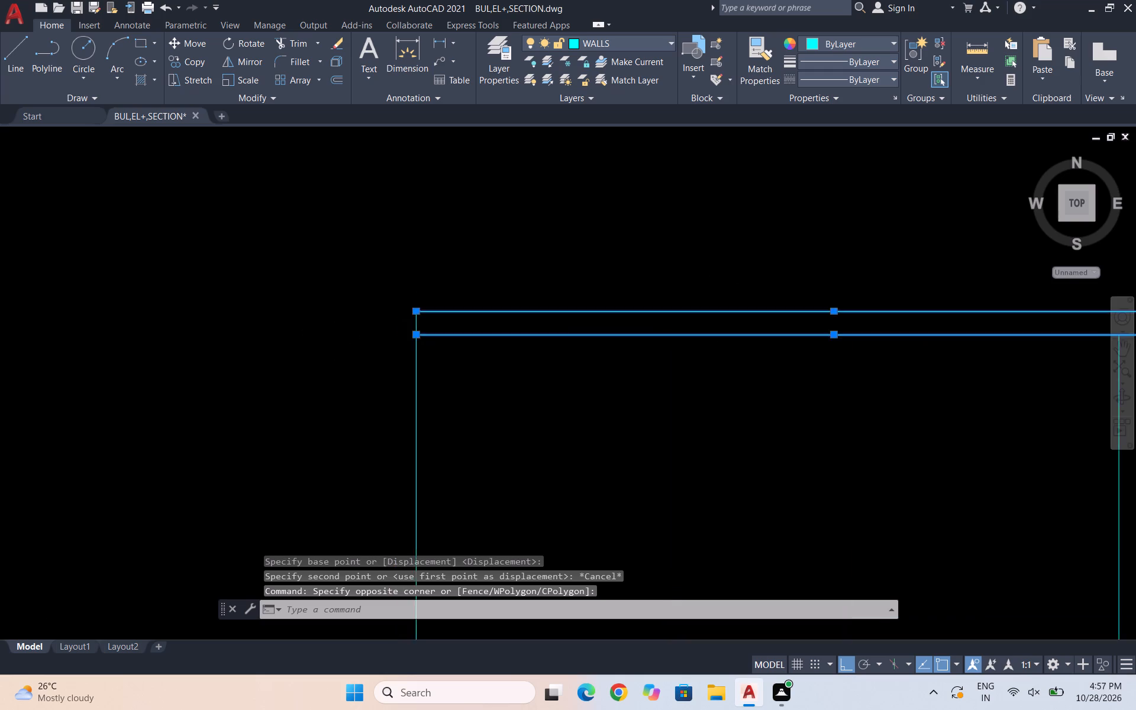
drag(482, 317, 459, 317)
click(330, 317)
drag(509, 460, 485, 455)
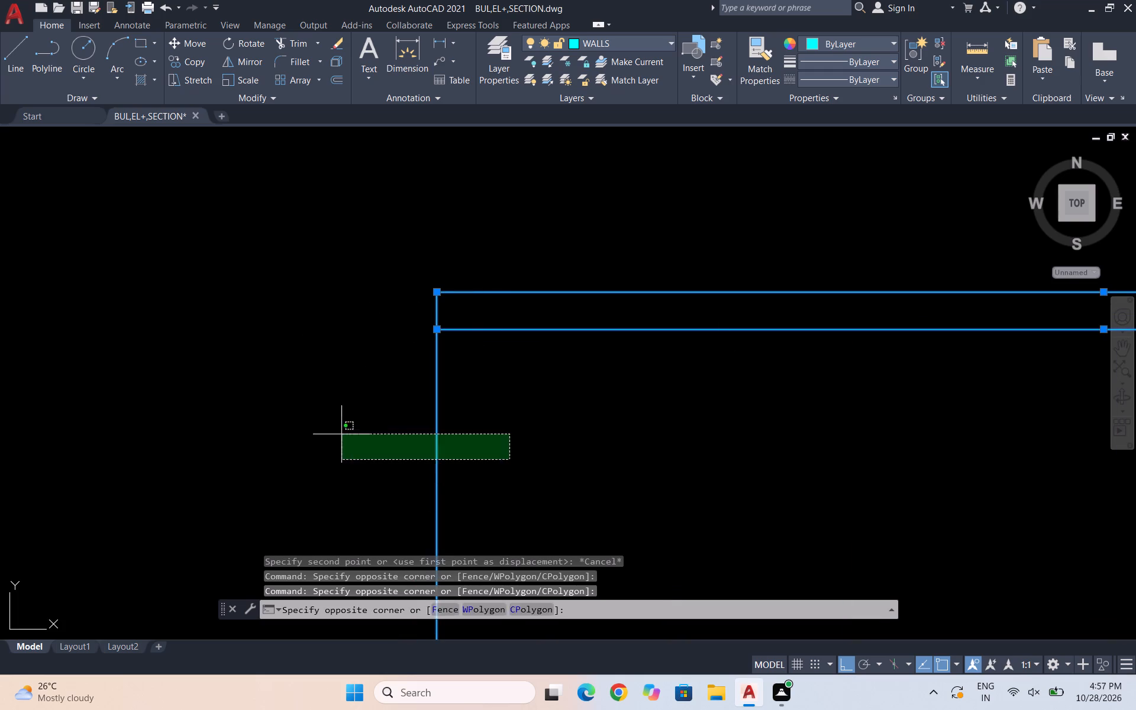
click(341, 434)
scroll(346, 405, down, 3)
shift+drag(415, 470, 408, 466)
shift+click(302, 447)
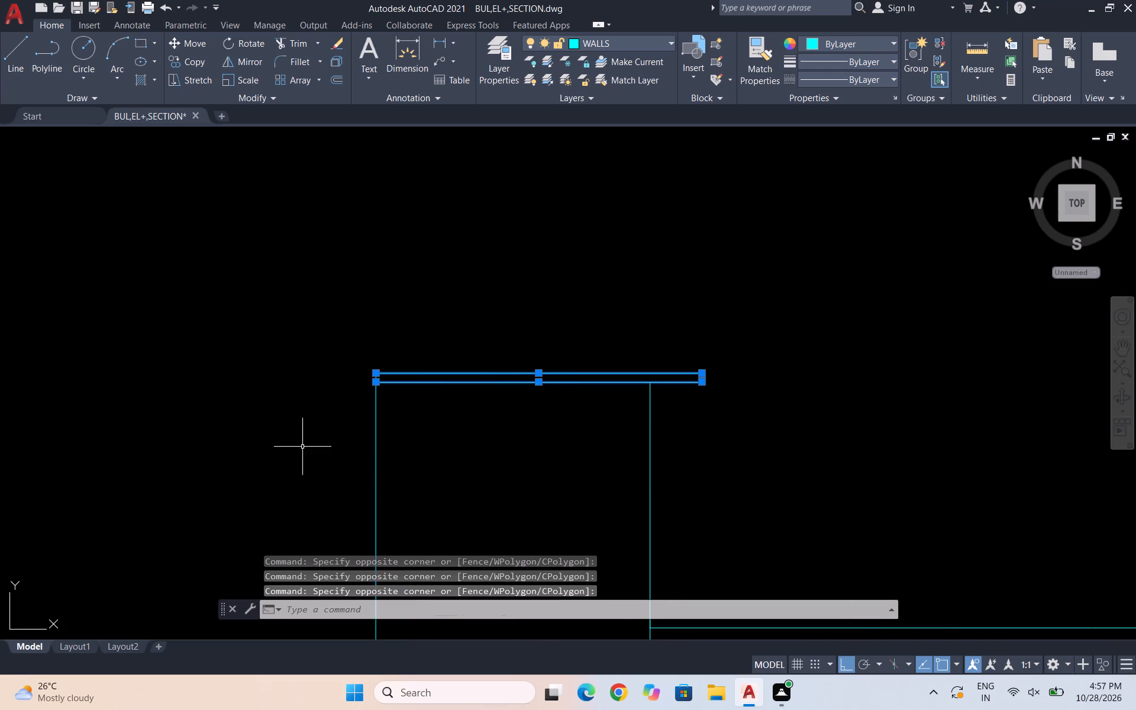
scroll(325, 432, down, 2)
key(m)
key(Return)
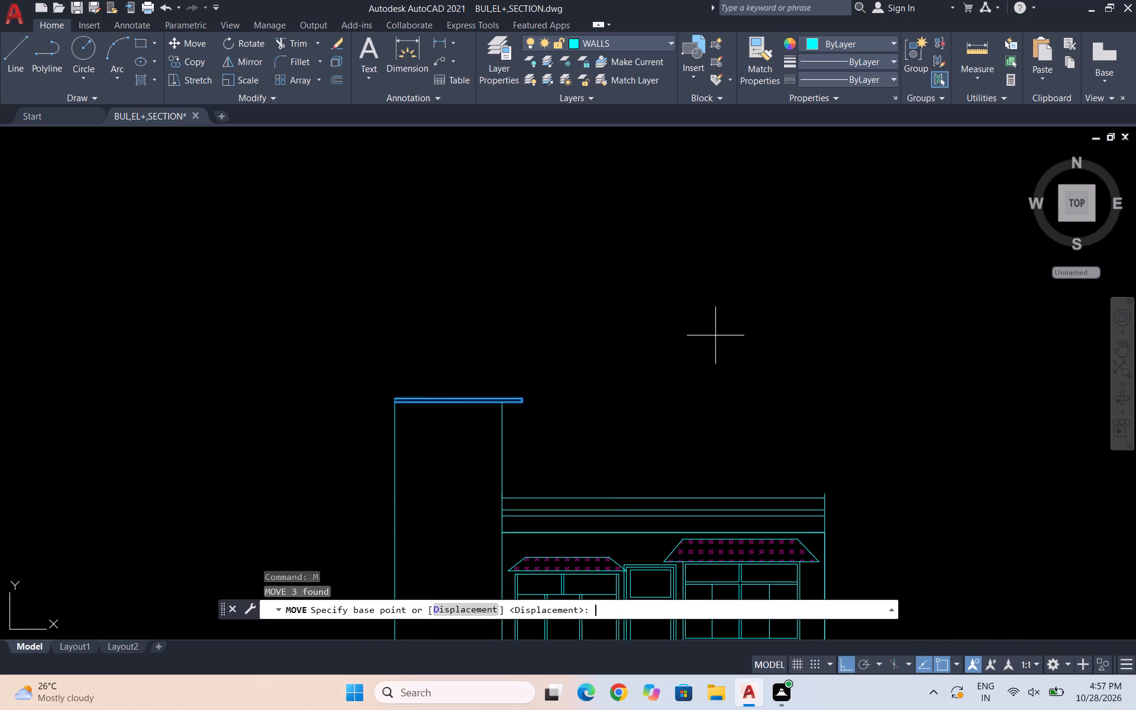
scroll(362, 423, up, 1)
scroll(412, 408, up, 3)
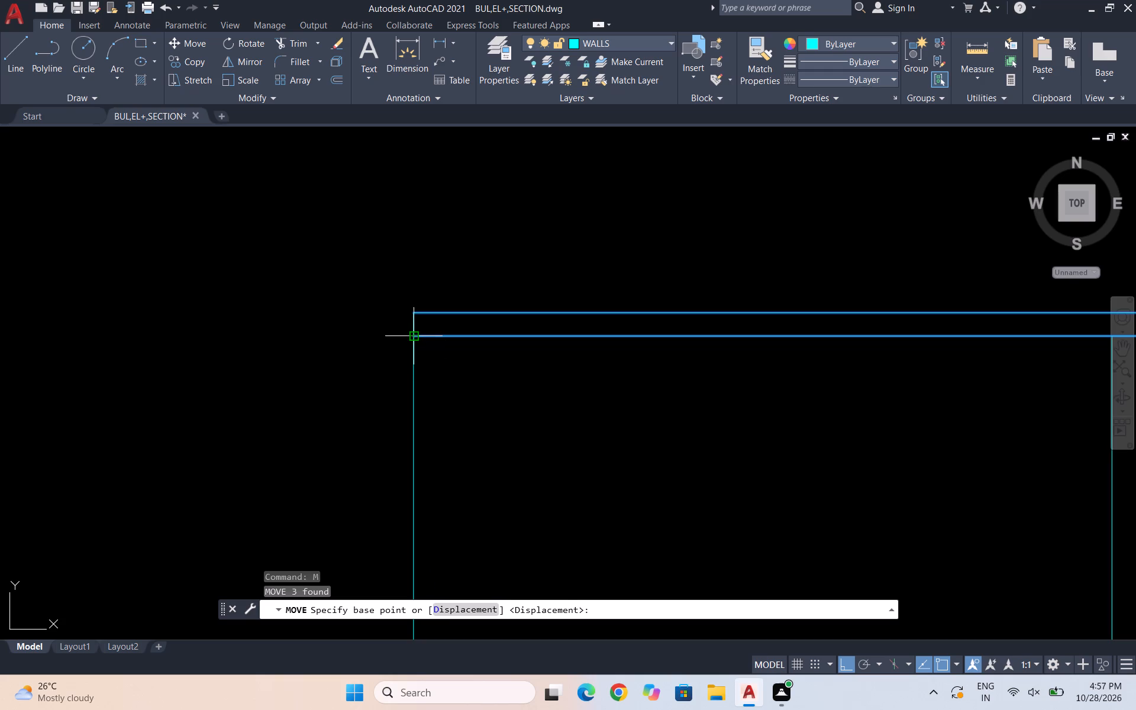
click(417, 338)
scroll(443, 387, down, 4)
scroll(429, 452, up, 2)
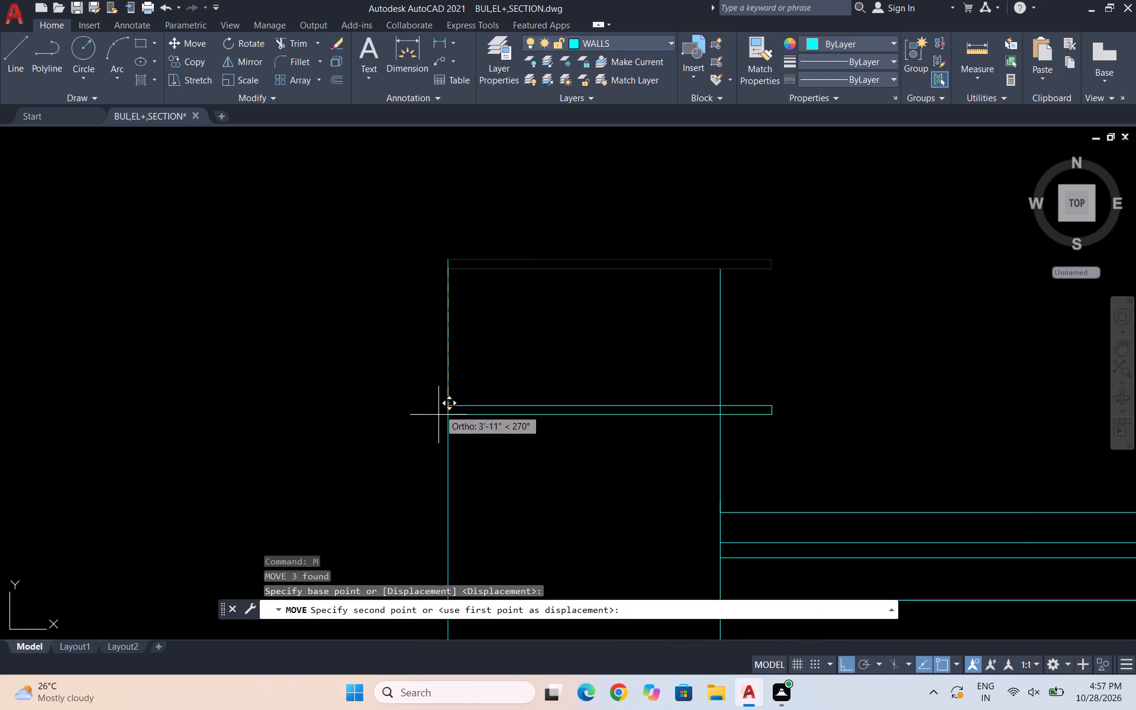
click(443, 397)
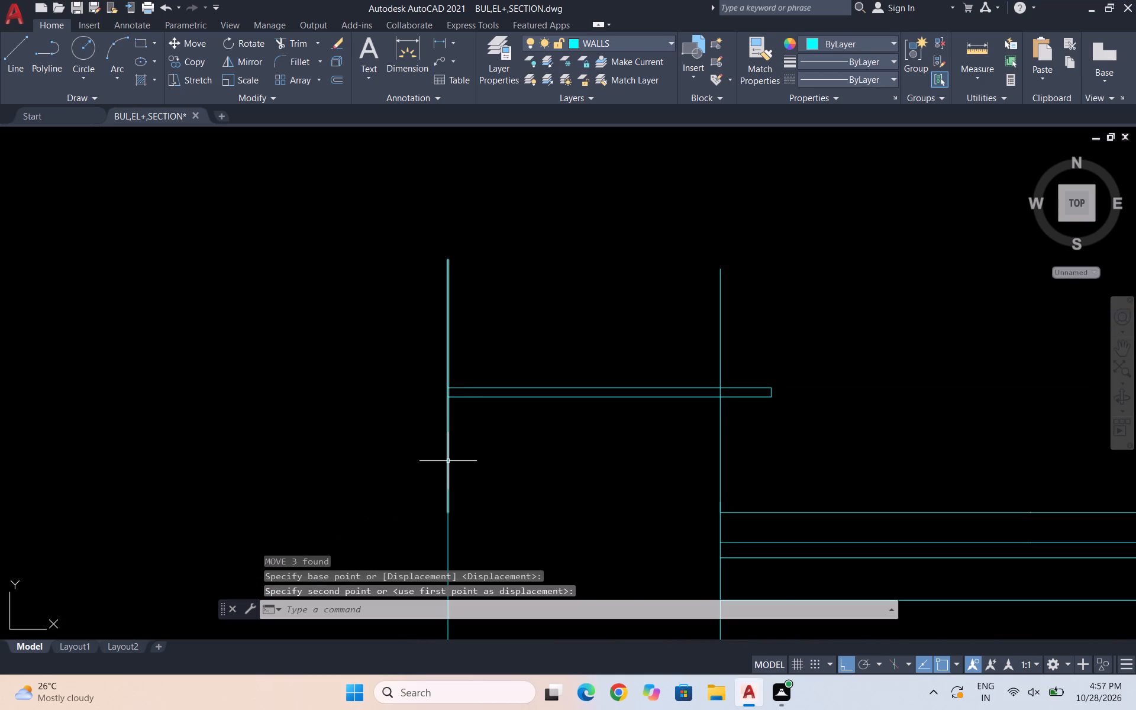
key(Escape)
Trim both tower wall lines above the lowered slab and the inner wall's piece within the slab thickness.
text(tr)
key(Return)
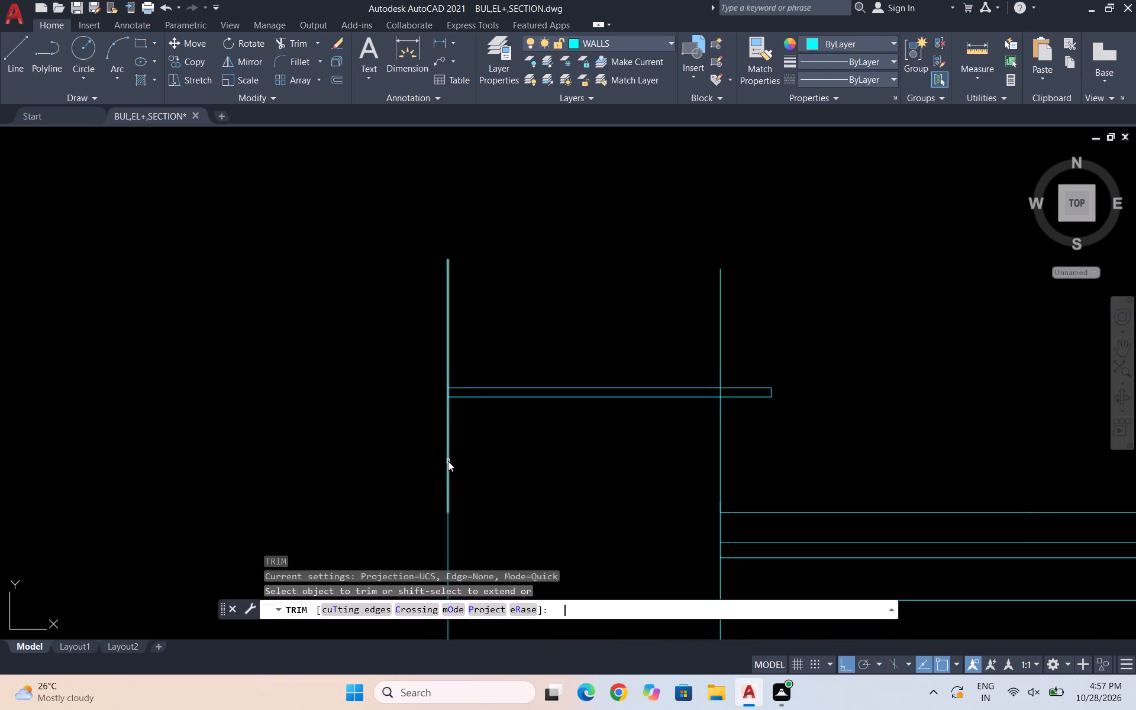
drag(369, 333, 905, 369)
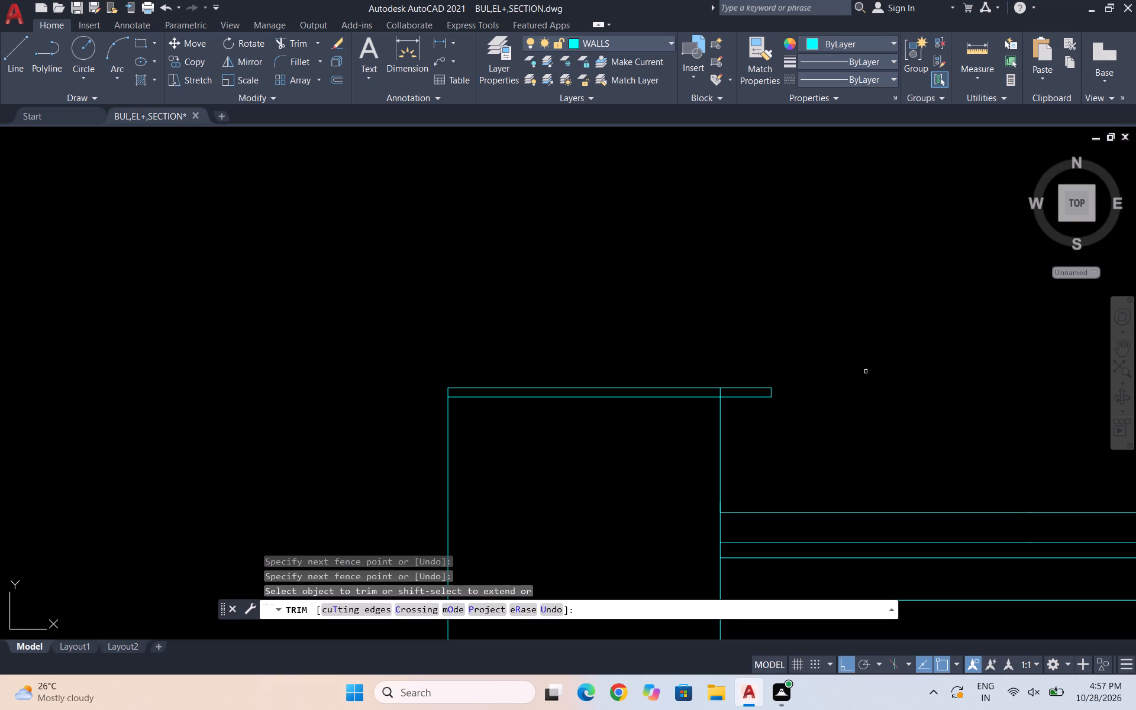
scroll(715, 401, up, 4)
drag(715, 367, 793, 364)
key(Escape)
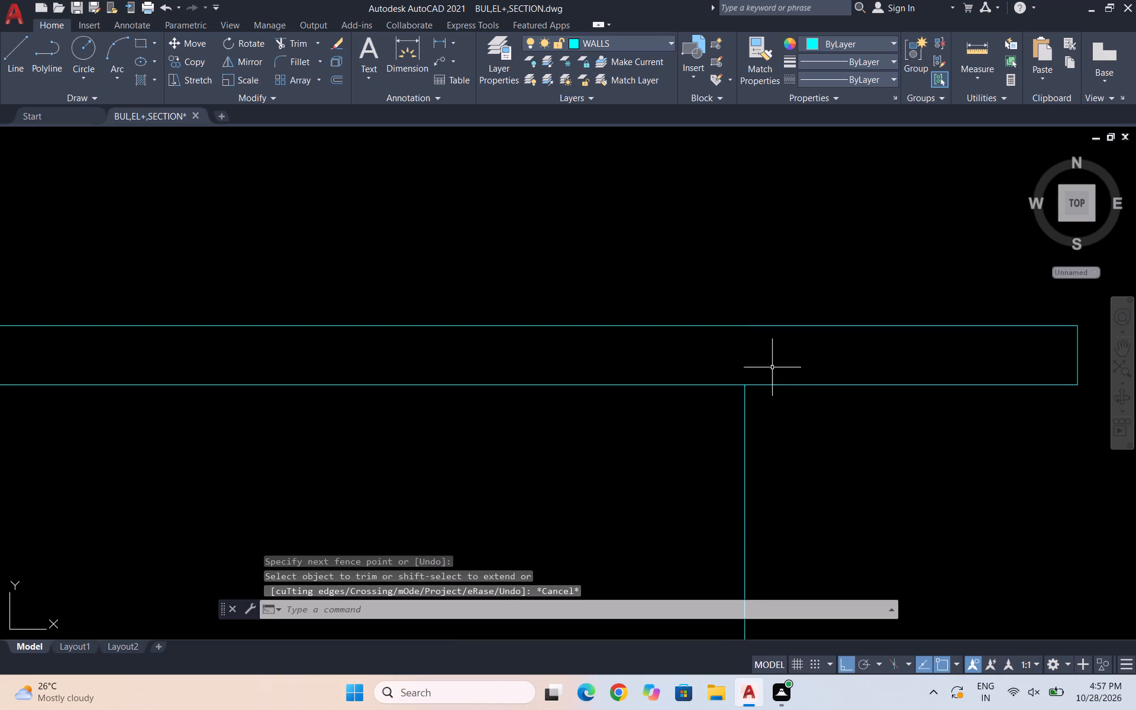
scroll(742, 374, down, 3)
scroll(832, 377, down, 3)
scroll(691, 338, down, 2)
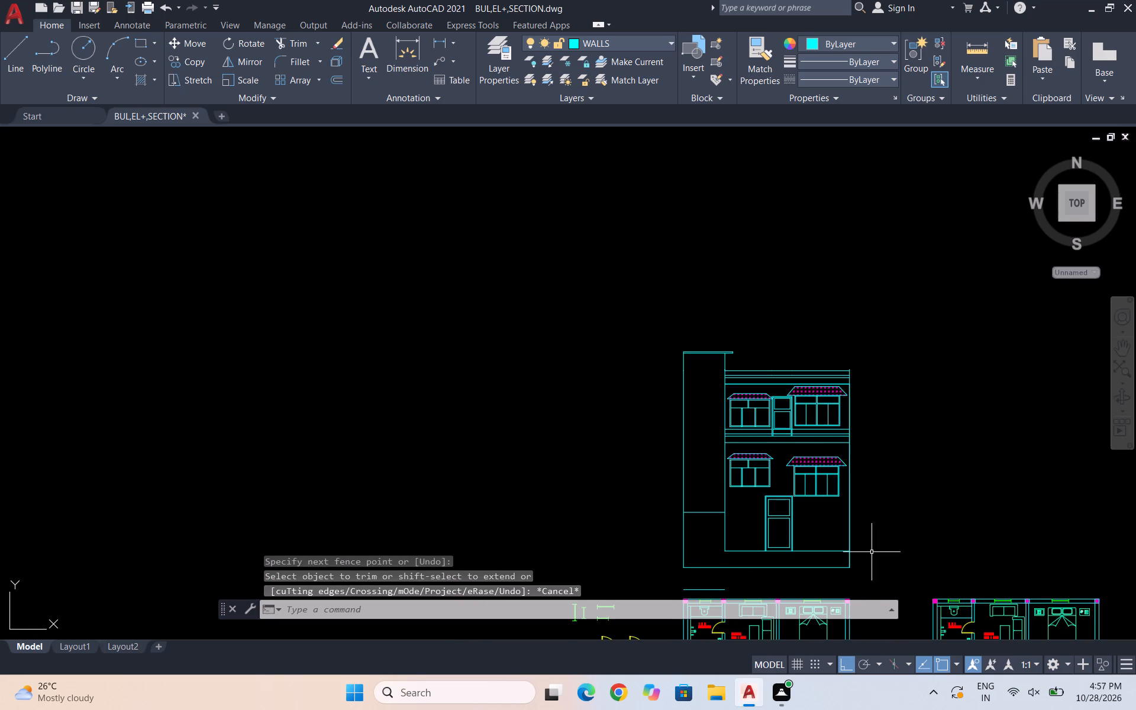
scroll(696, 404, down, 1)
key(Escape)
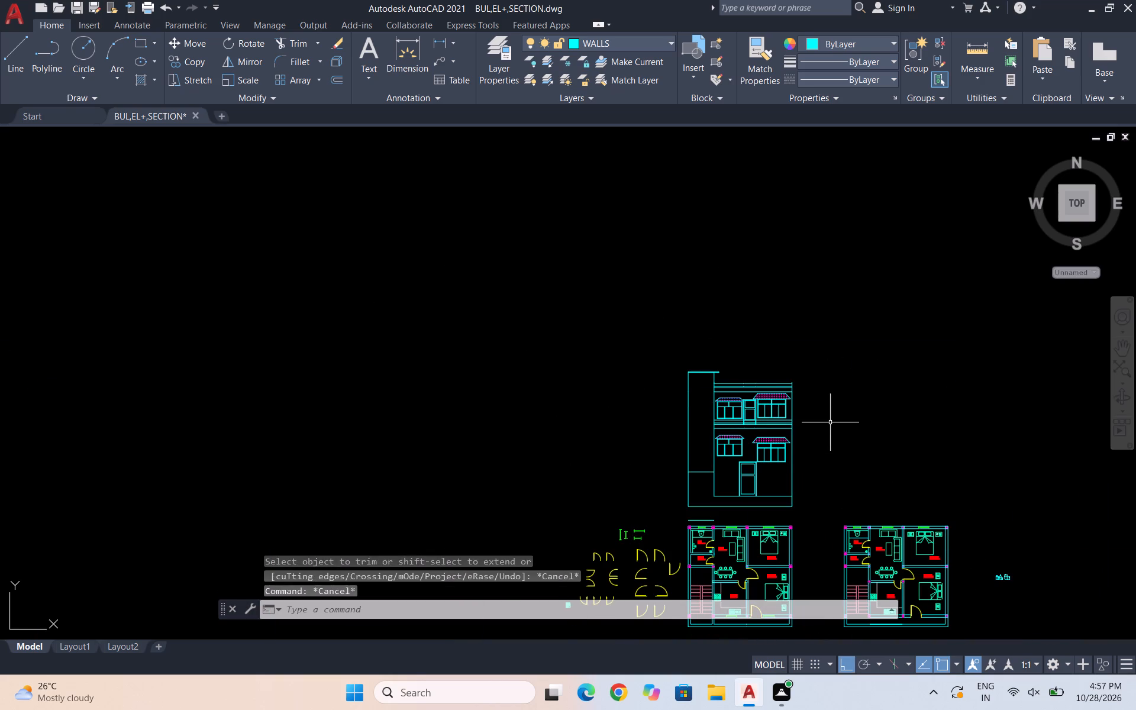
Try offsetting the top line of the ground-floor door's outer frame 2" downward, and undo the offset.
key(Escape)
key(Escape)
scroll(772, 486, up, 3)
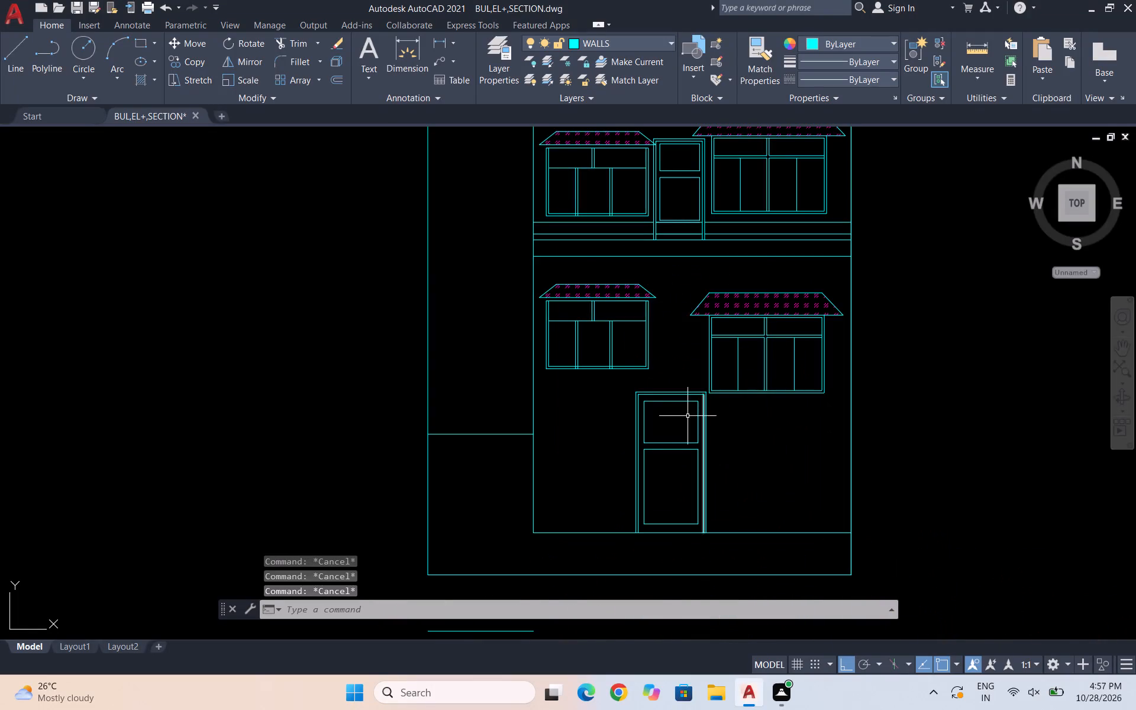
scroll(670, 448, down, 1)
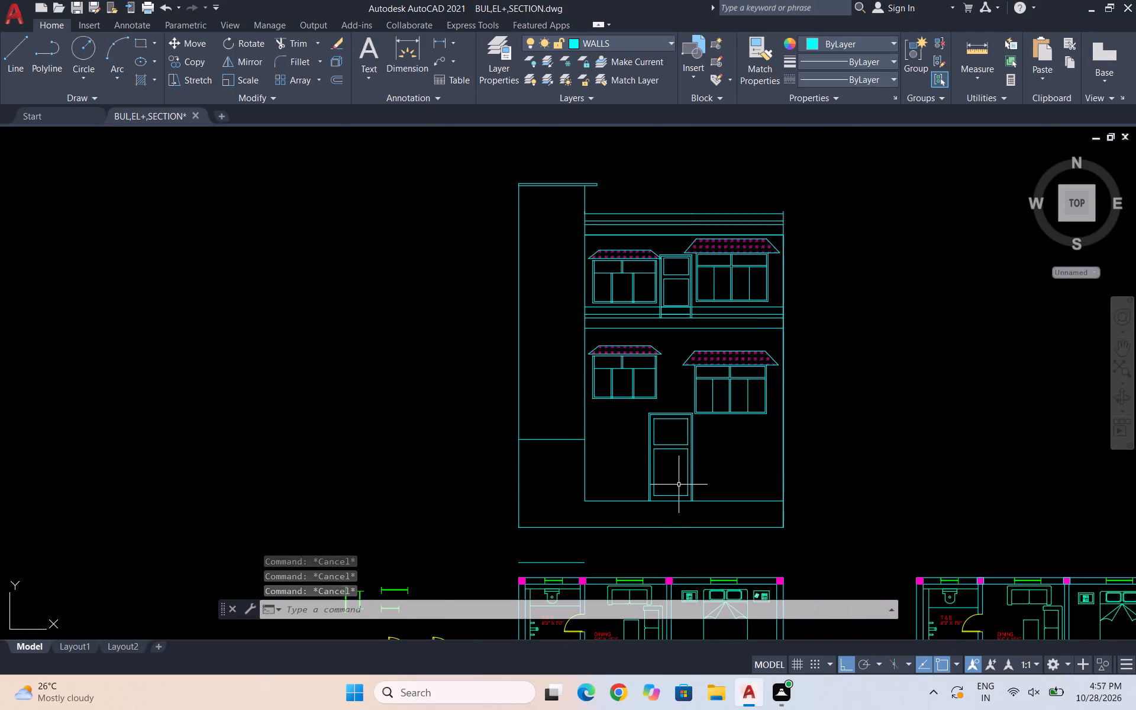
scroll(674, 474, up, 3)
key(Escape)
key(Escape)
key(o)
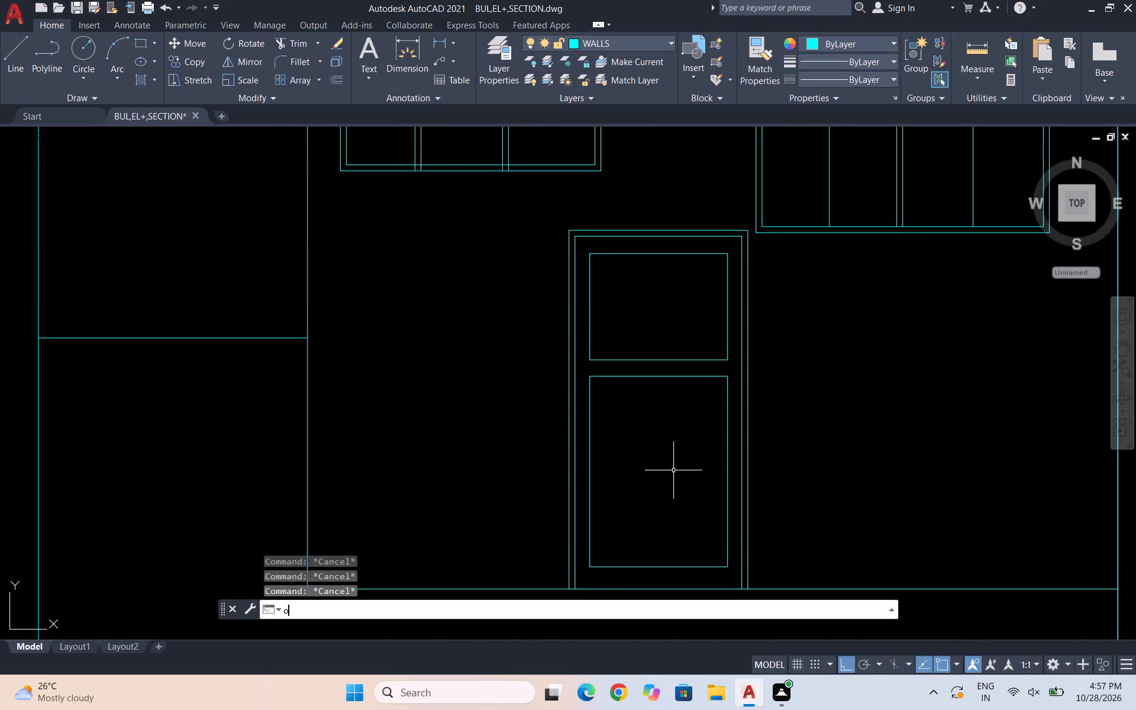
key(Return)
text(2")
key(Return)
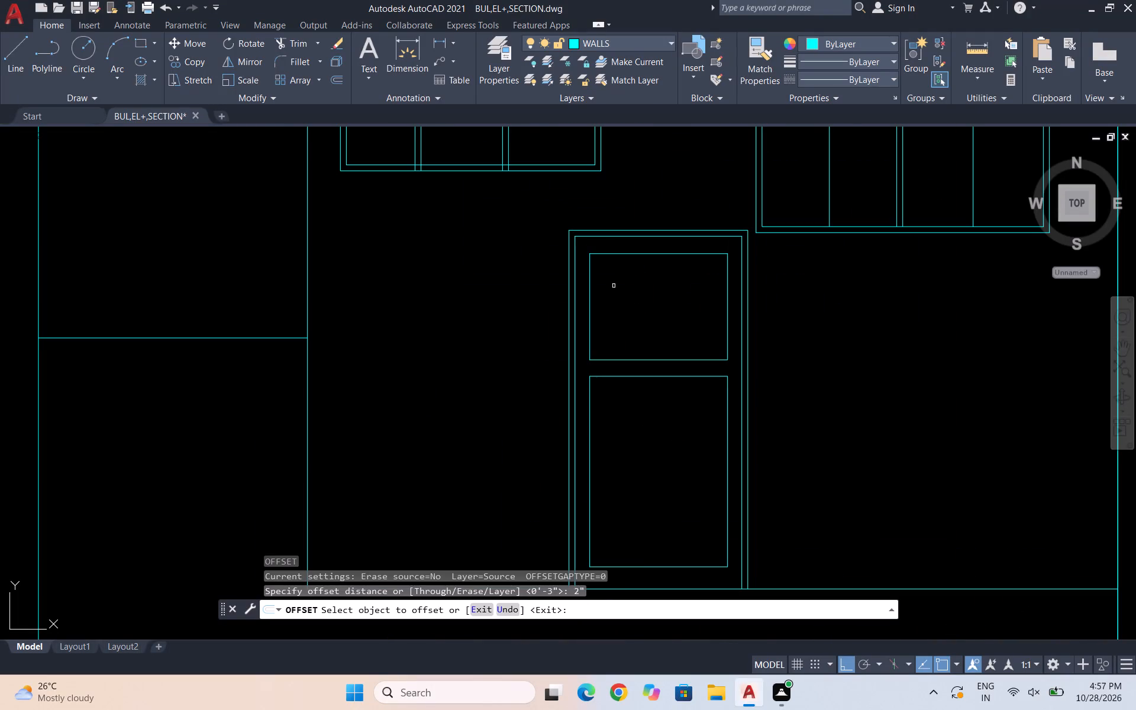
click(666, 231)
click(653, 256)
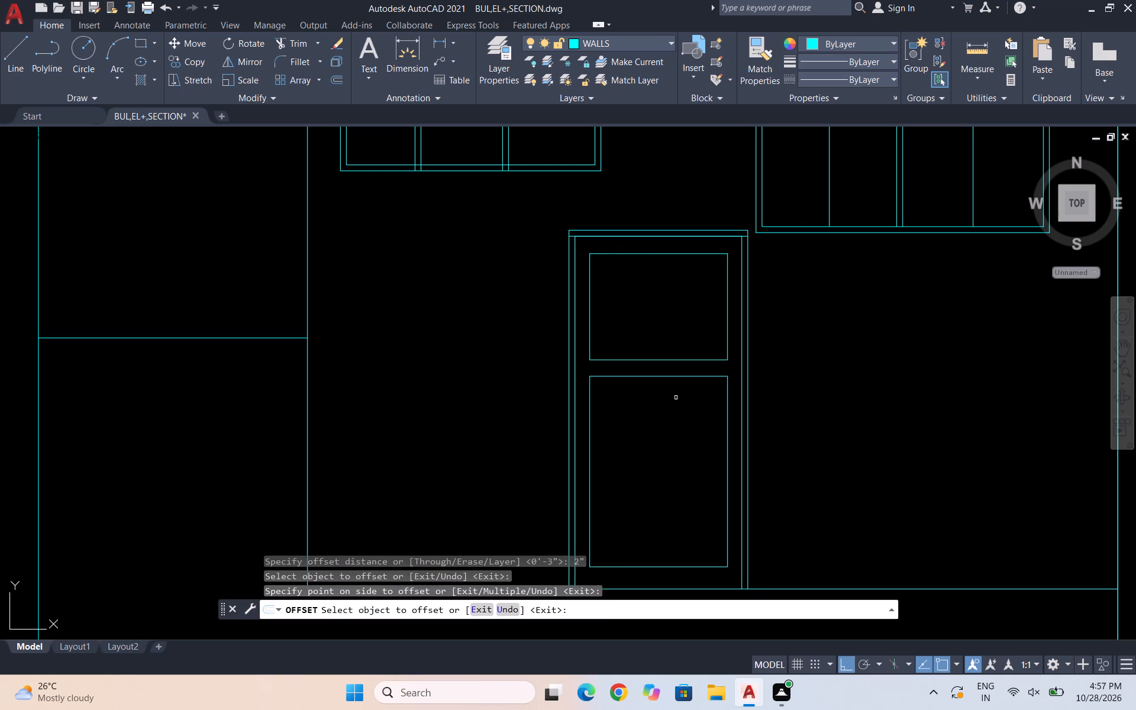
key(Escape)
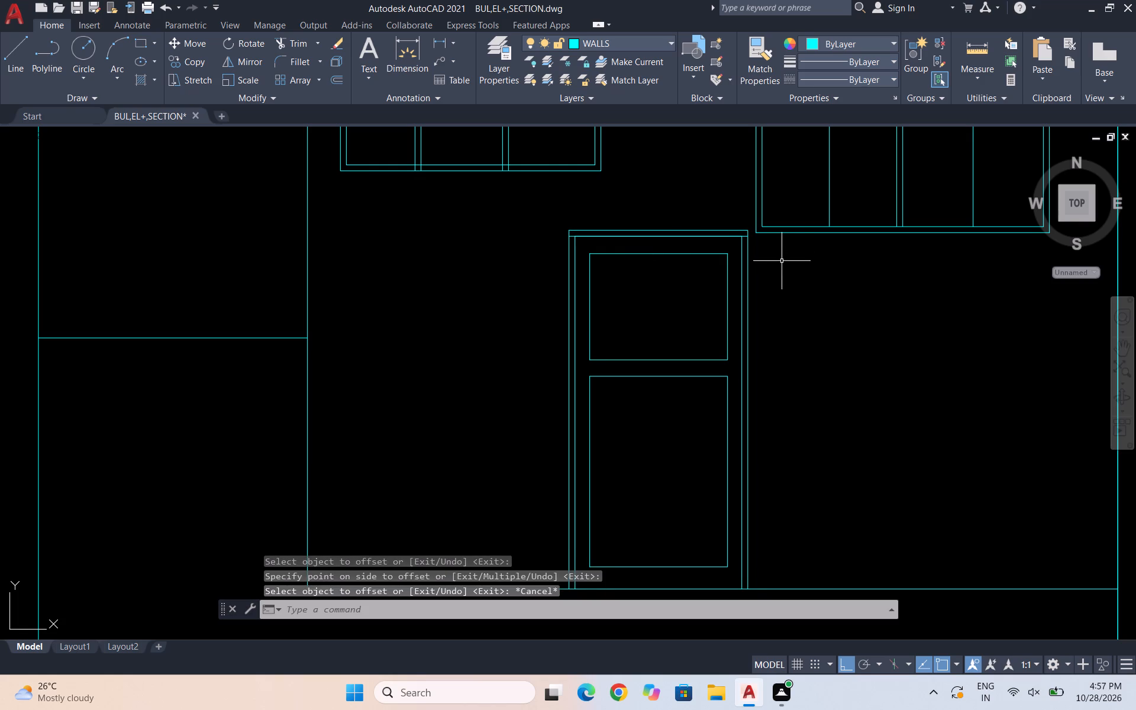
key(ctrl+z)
Delete the stray short horizontal line between the tower's base and the ground-floor plan.
scroll(626, 240, down, 3)
scroll(768, 390, down, 2)
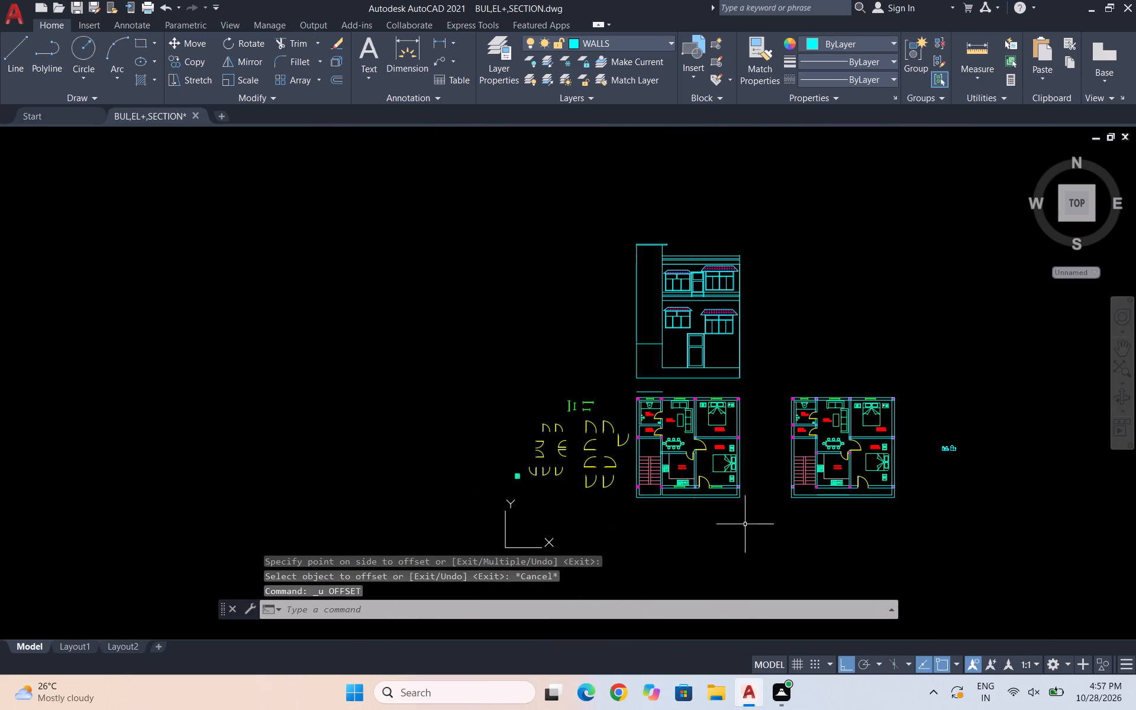
scroll(643, 385, up, 1)
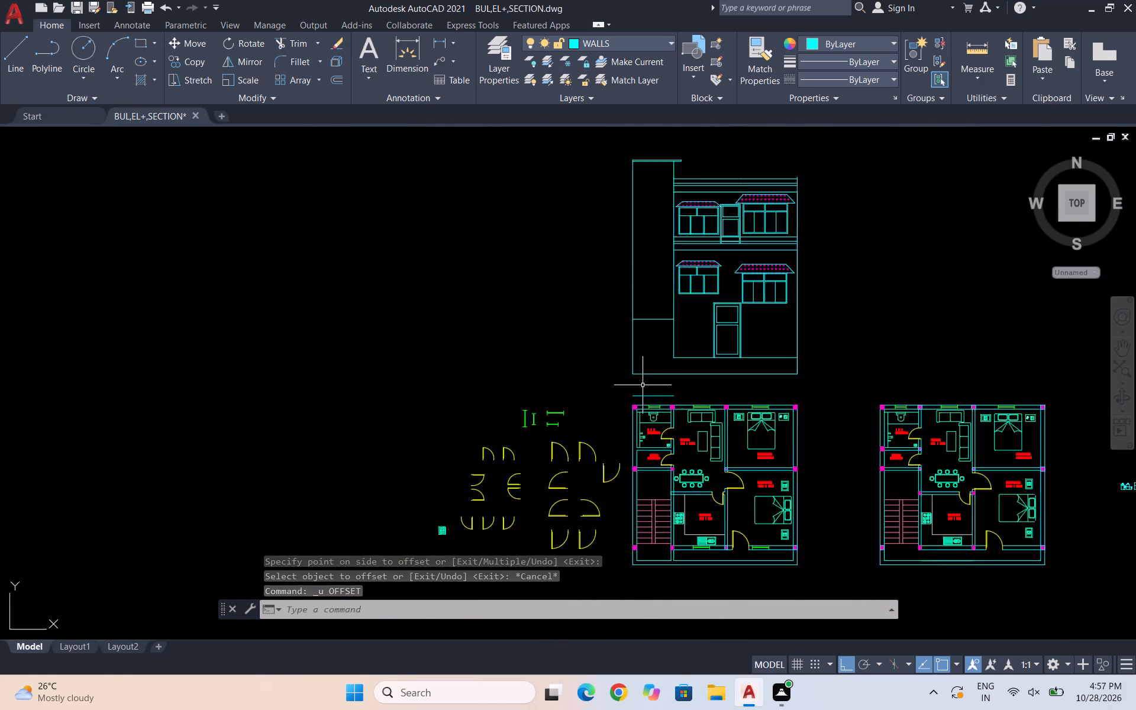
scroll(643, 385, up, 3)
drag(672, 440, 661, 429)
click(634, 402)
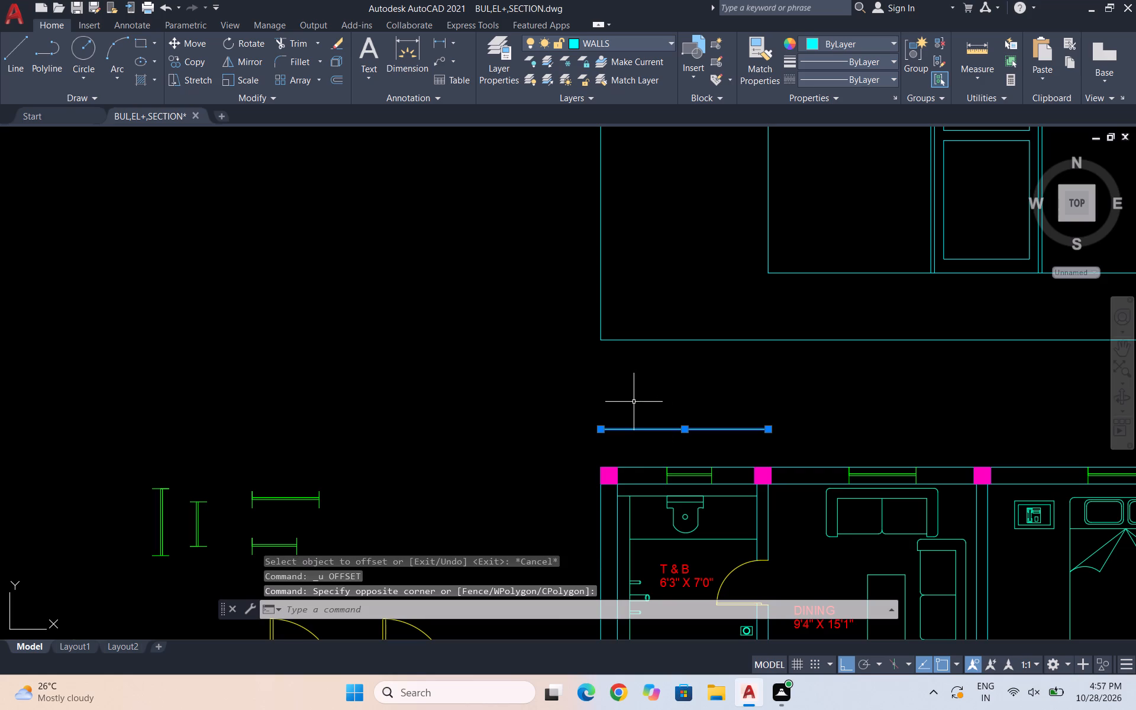
key(Delete)
Draw a horizontal line continuing the main wall's floor line from the inner tower wall to the outer tower wall.
scroll(546, 433, down, 3)
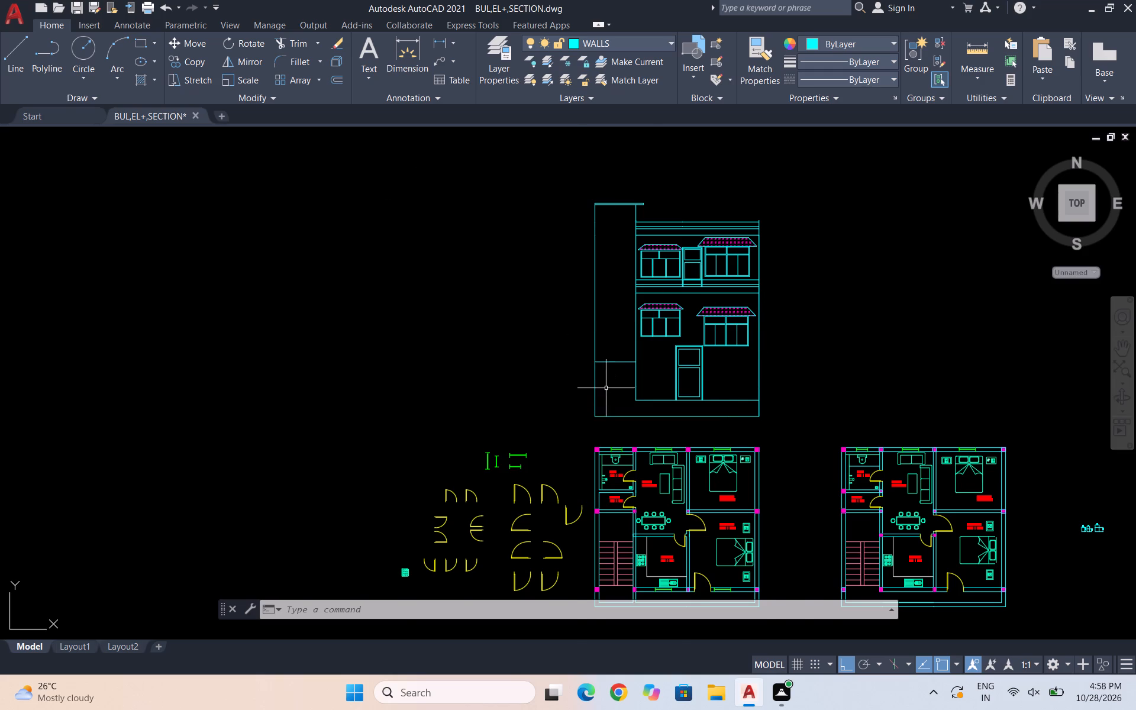
scroll(606, 388, up, 4)
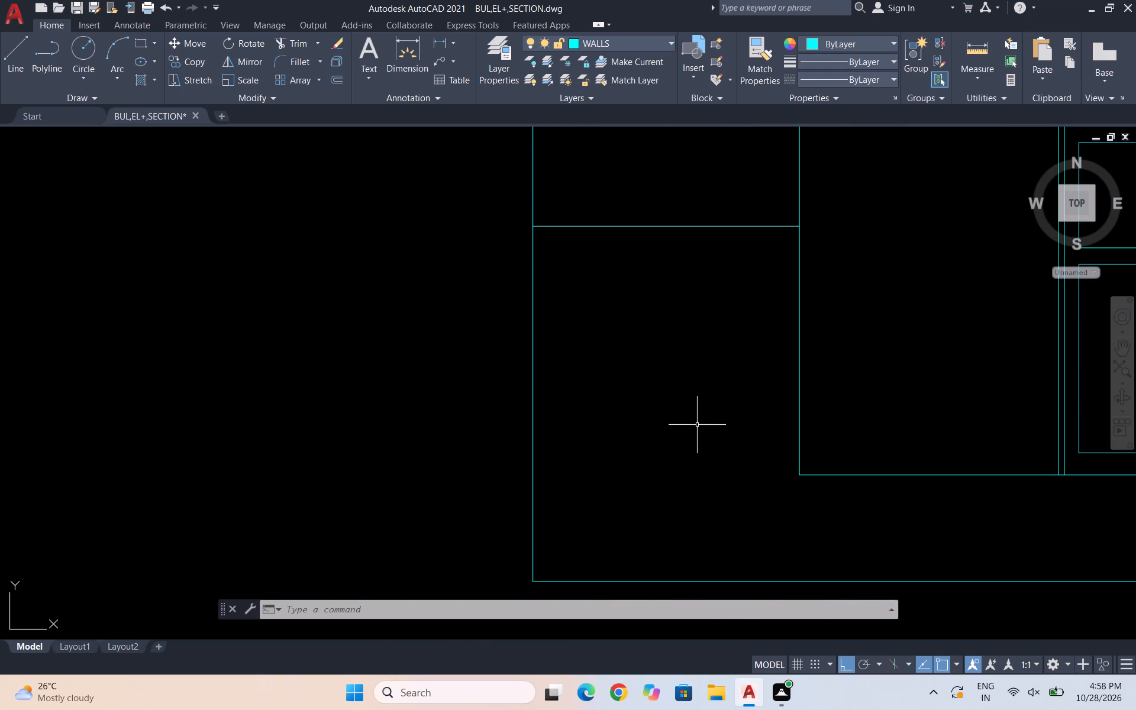
key(l)
key(Return)
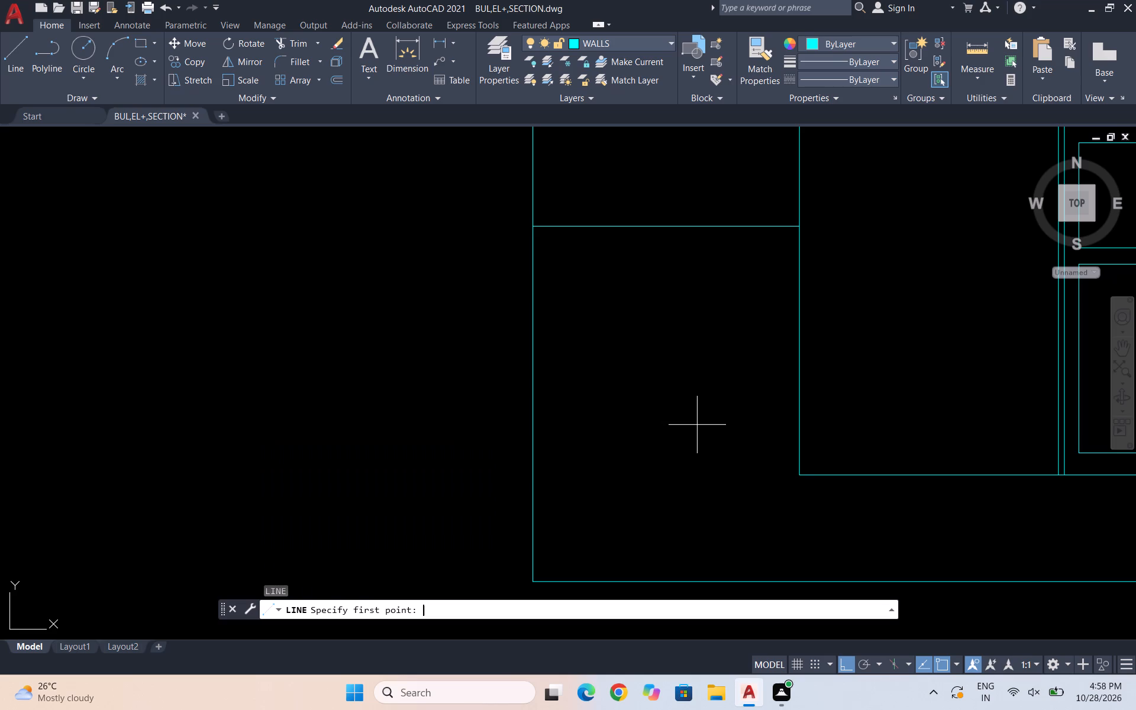
click(799, 476)
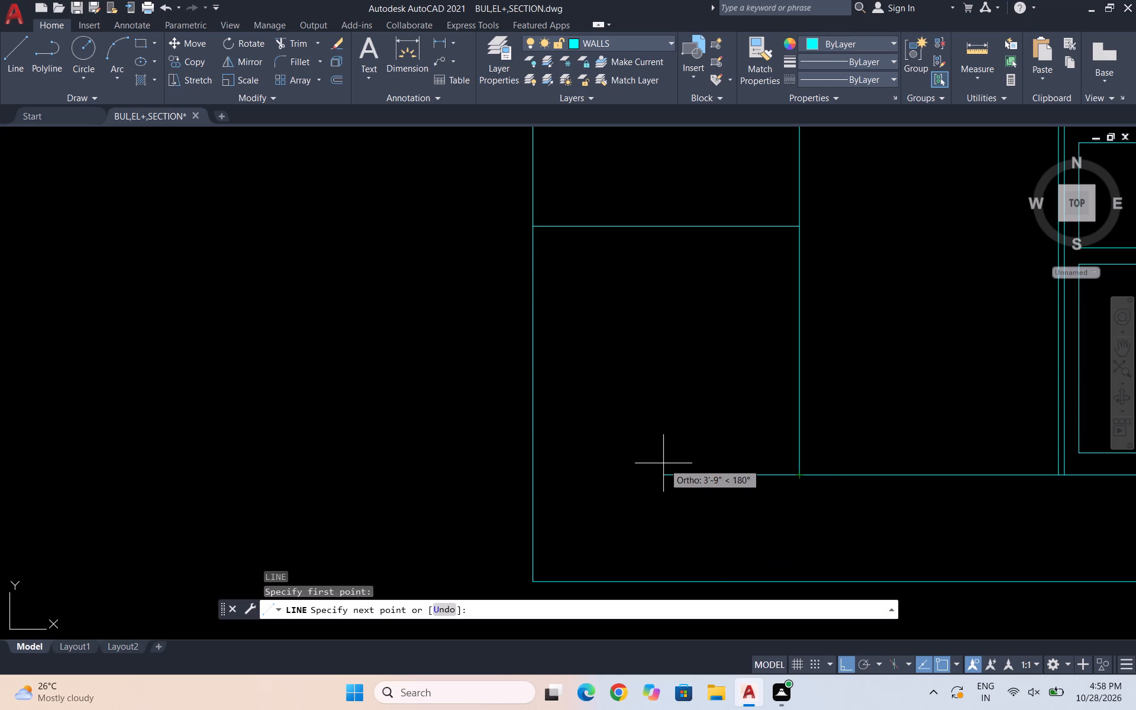
click(534, 475)
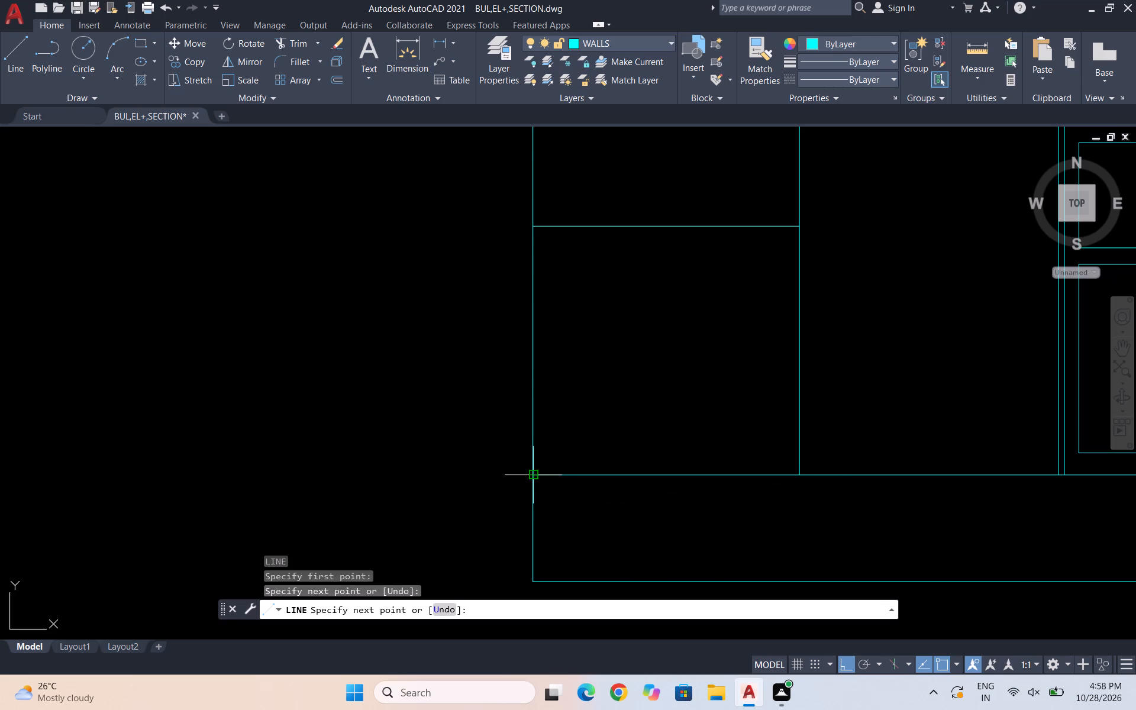
key(Escape)
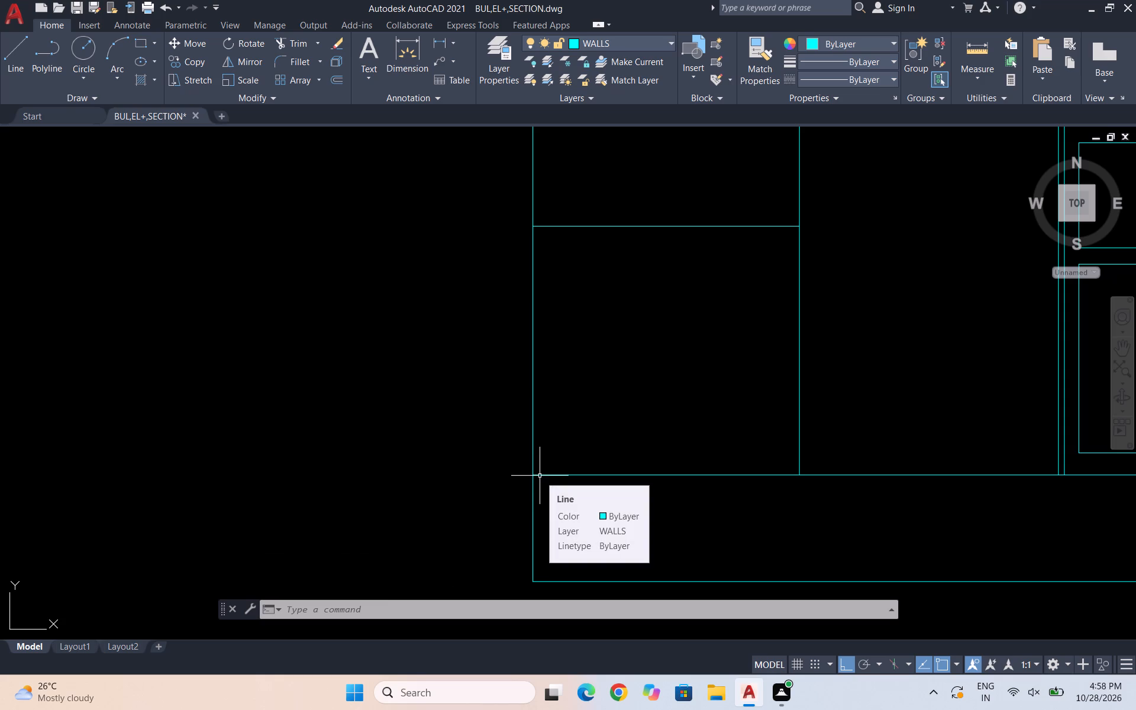
key(Escape)
key(Escape)
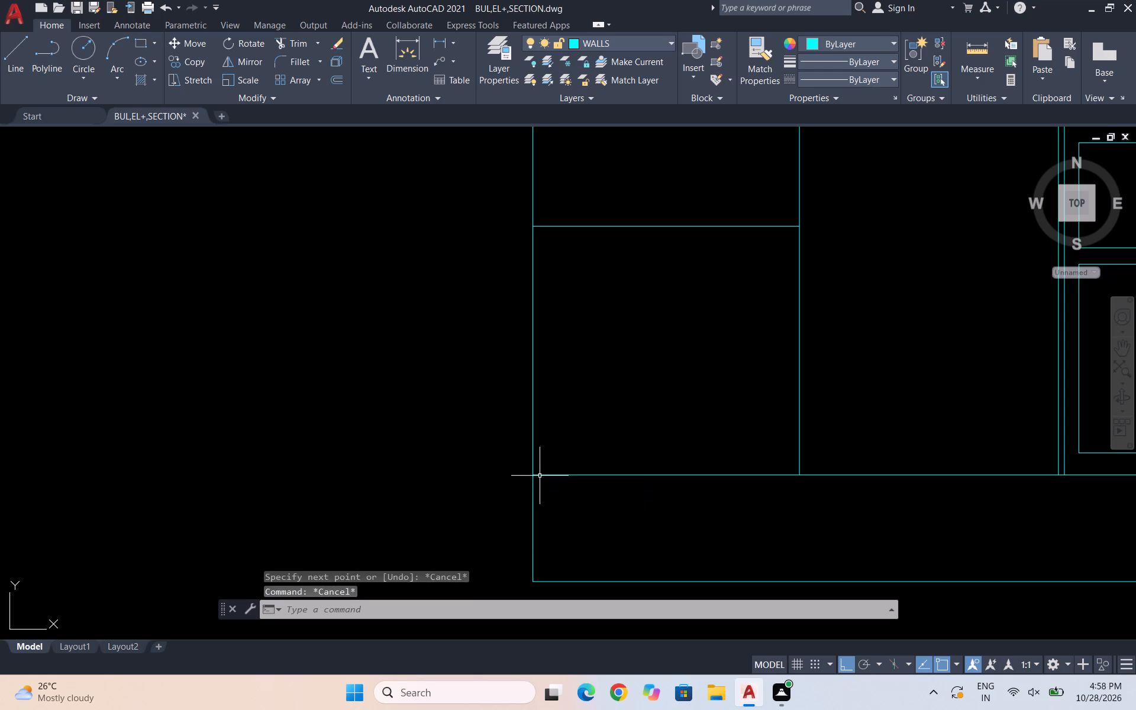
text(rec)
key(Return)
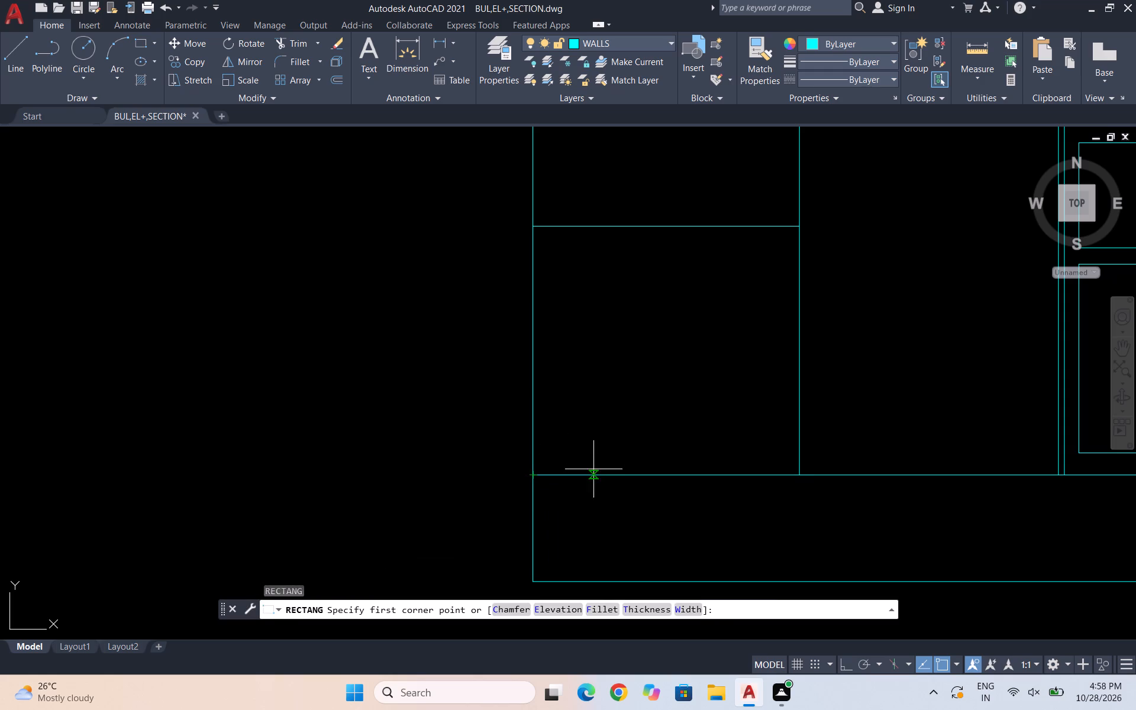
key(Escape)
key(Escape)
Draw a vertical centre line in the tower's ground-floor opening, from its bottom line's midpoint to its top line's midpoint.
key(l)
key(Return)
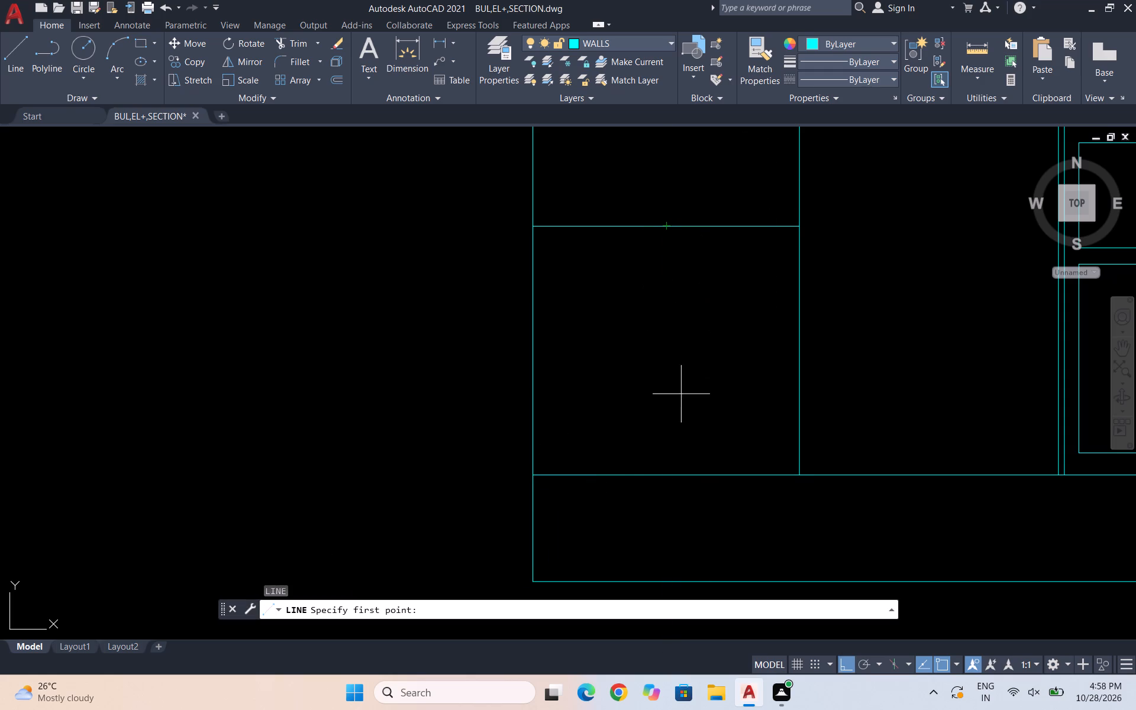
click(667, 476)
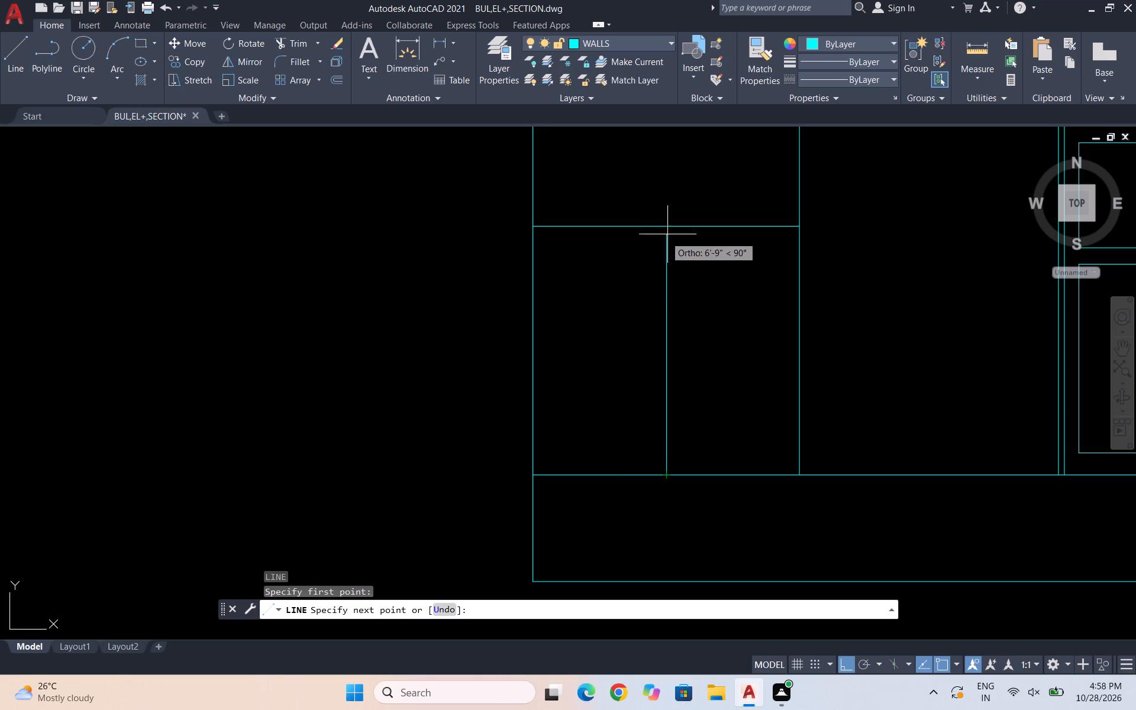
click(669, 228)
key(Escape)
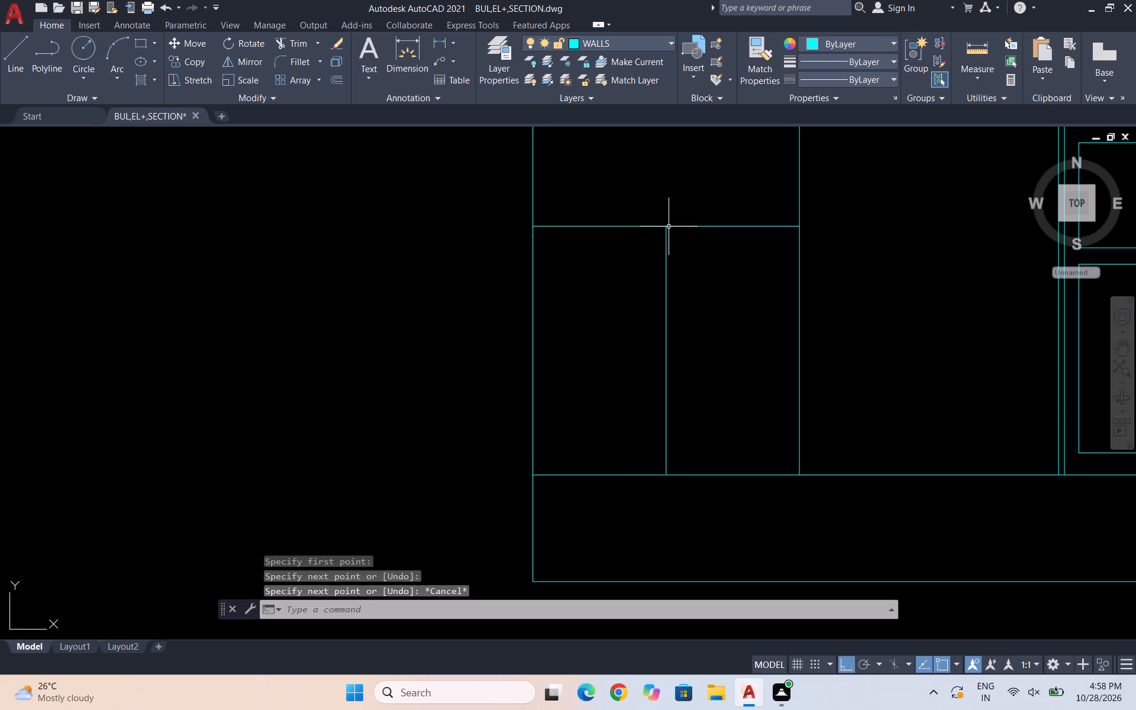
key(Escape)
Offset the opening's vertical centre line 1" to the left to form a double meeting line between two door leaves.
key(o)
key(Return)
text(1")
key(Return)
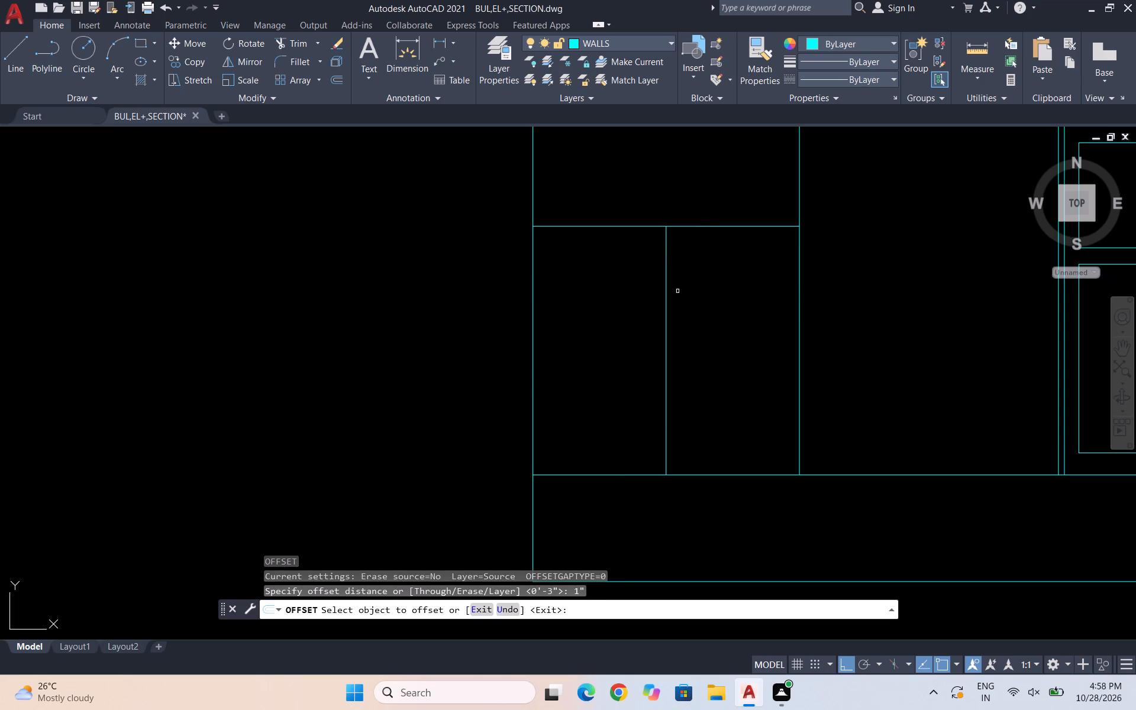
click(668, 301)
click(649, 301)
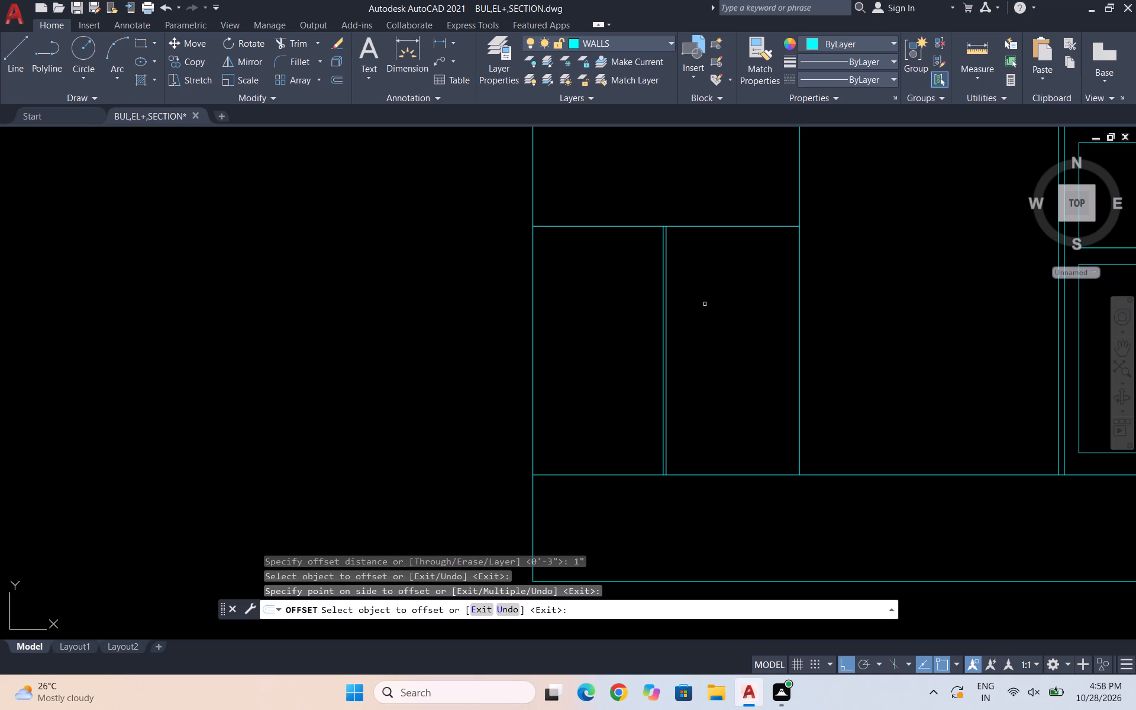
key(Escape)
key(Escape)
key(Escape)
Draw a tall rectangular panel inside the left door leaf, with a gap on every side.
text(rec)
key(Return)
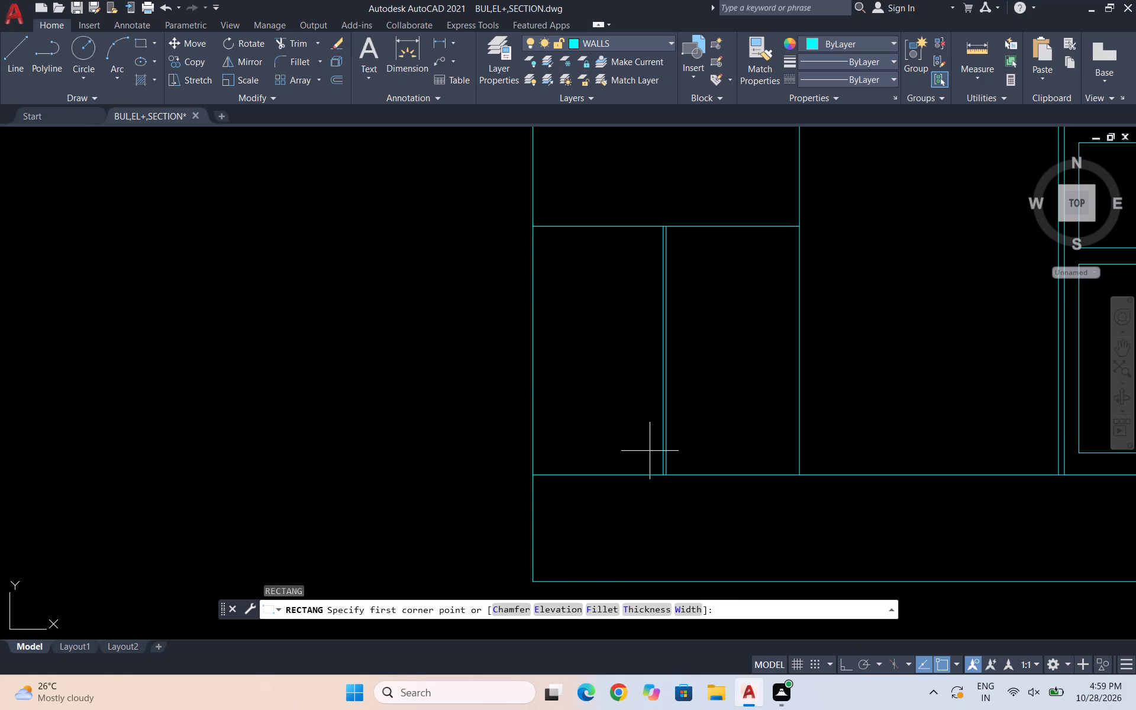
click(639, 451)
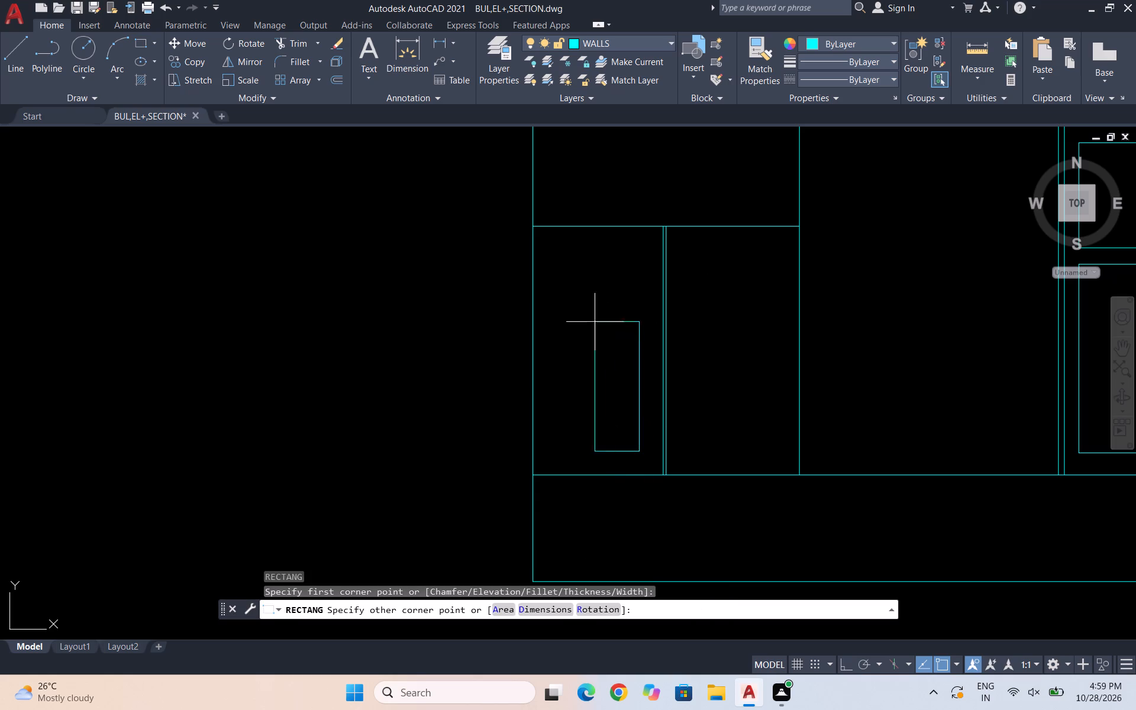
click(557, 247)
Move the left leaf's panel rectangle slightly to the right, toward the double meeting line.
scroll(614, 237, up, 1)
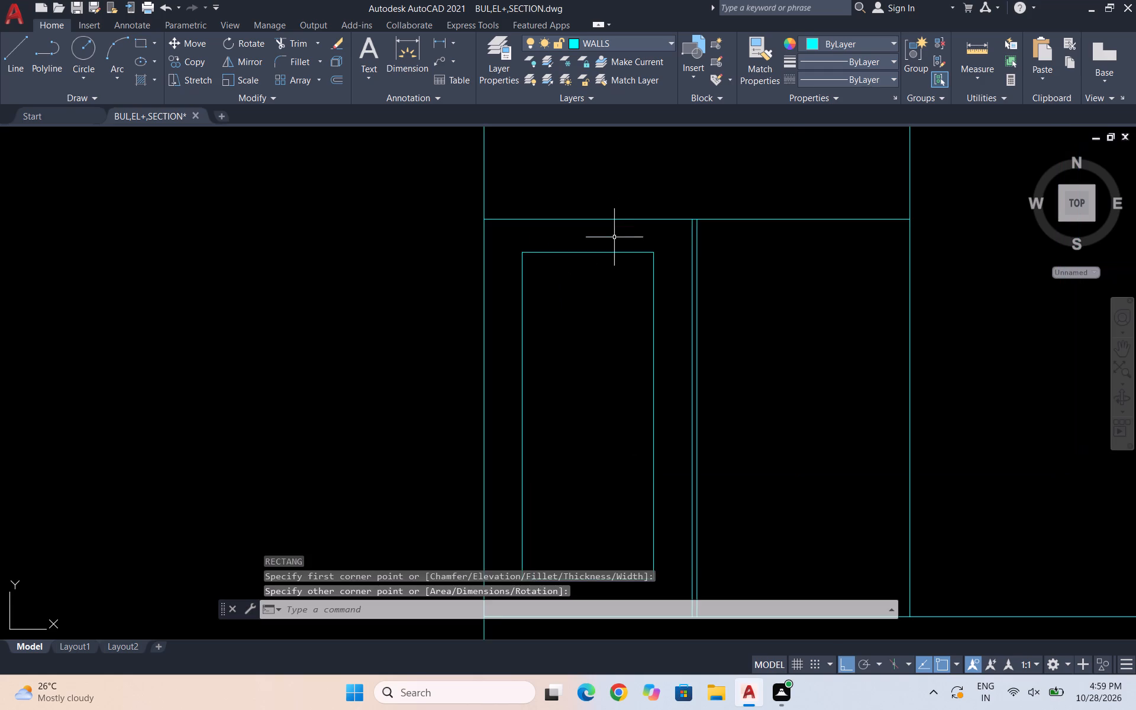
click(642, 267)
click(606, 249)
key(m)
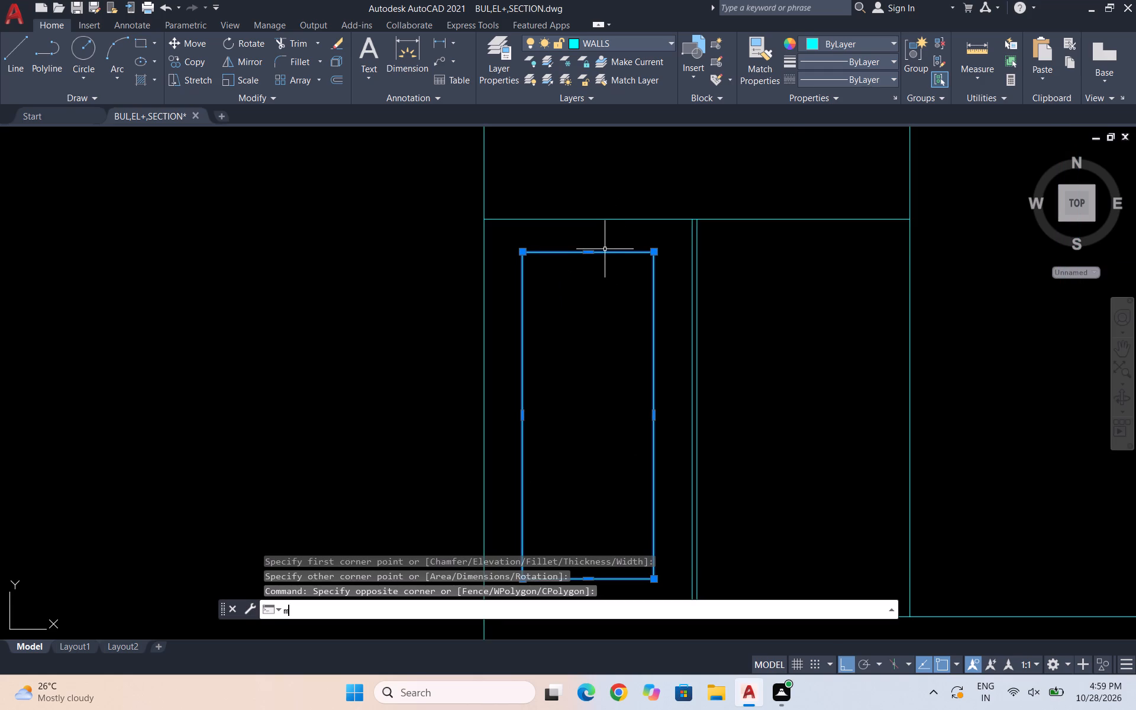
key(Return)
click(585, 418)
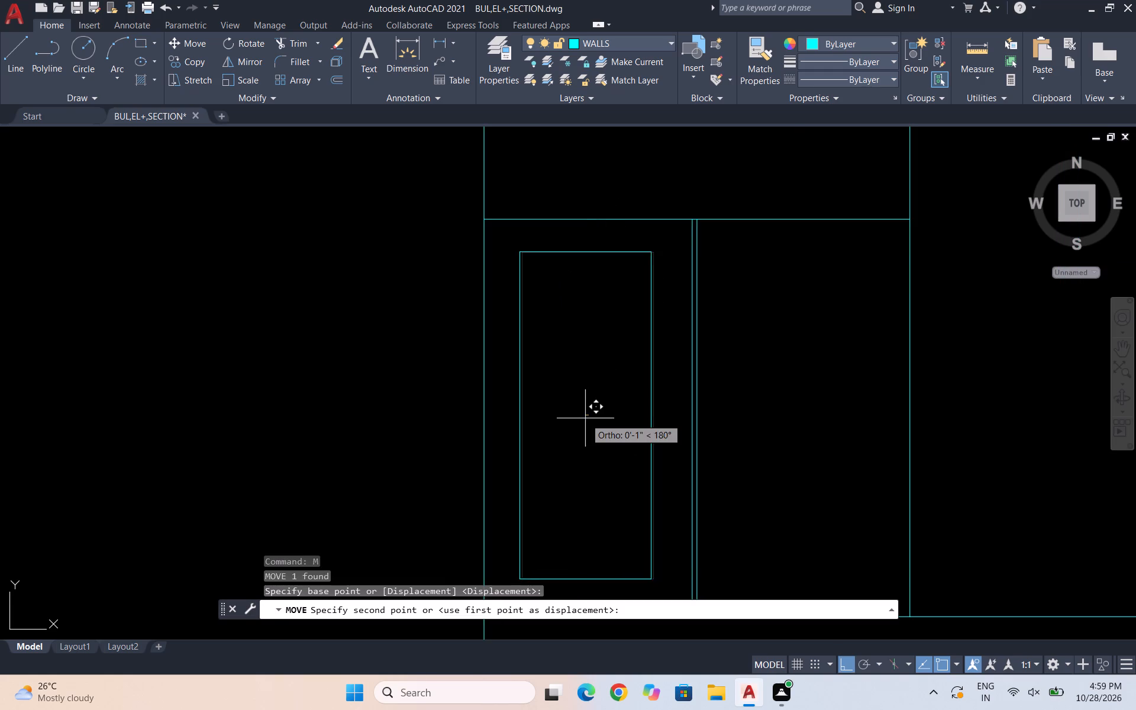
click(592, 418)
key(Escape)
Copy the left leaf's panel rectangle 3'-9" horizontally to the right into the right door leaf.
click(666, 299)
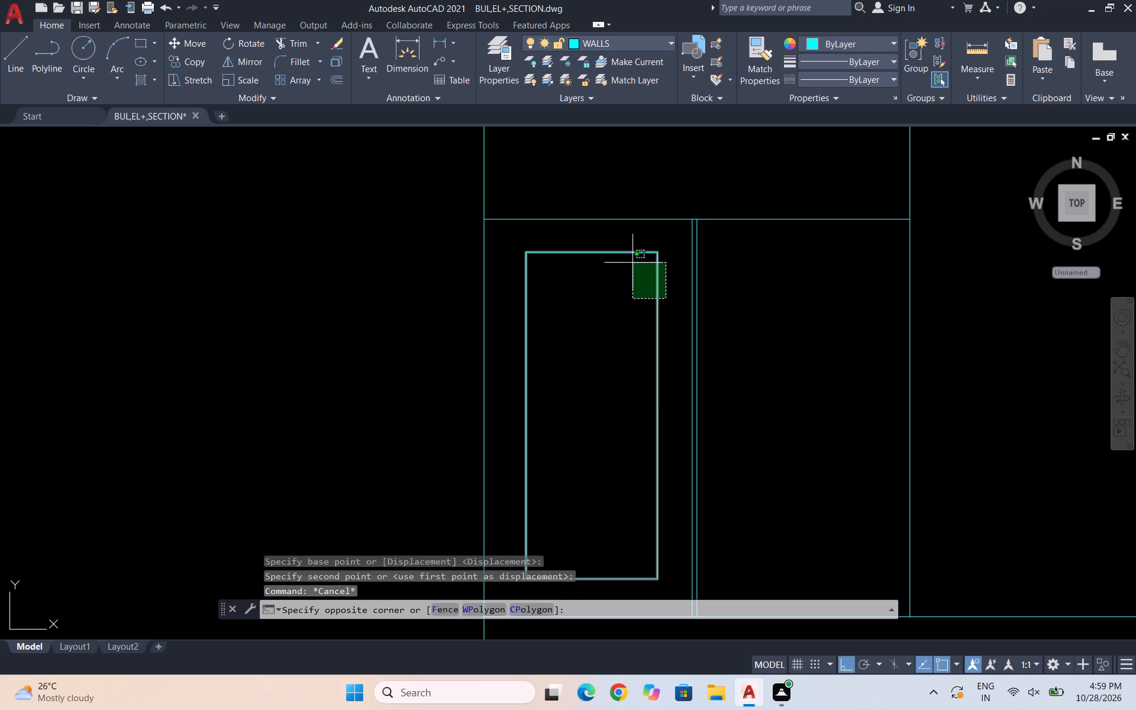
click(628, 256)
text(co)
key(Return)
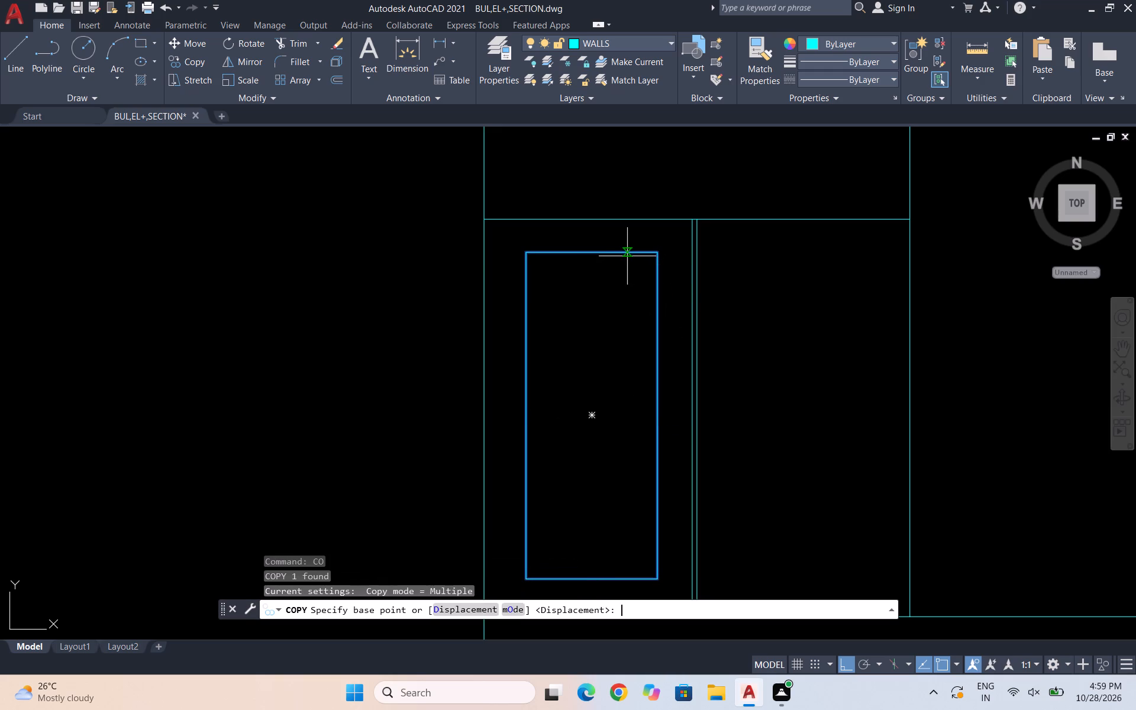
click(595, 414)
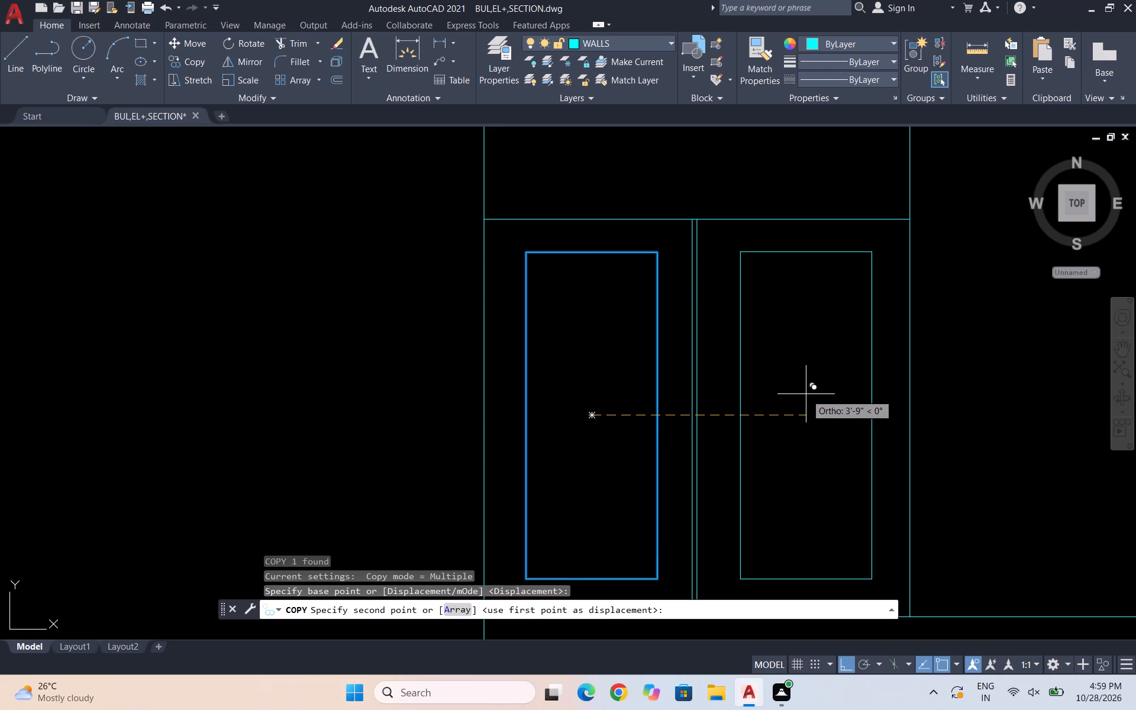
click(806, 394)
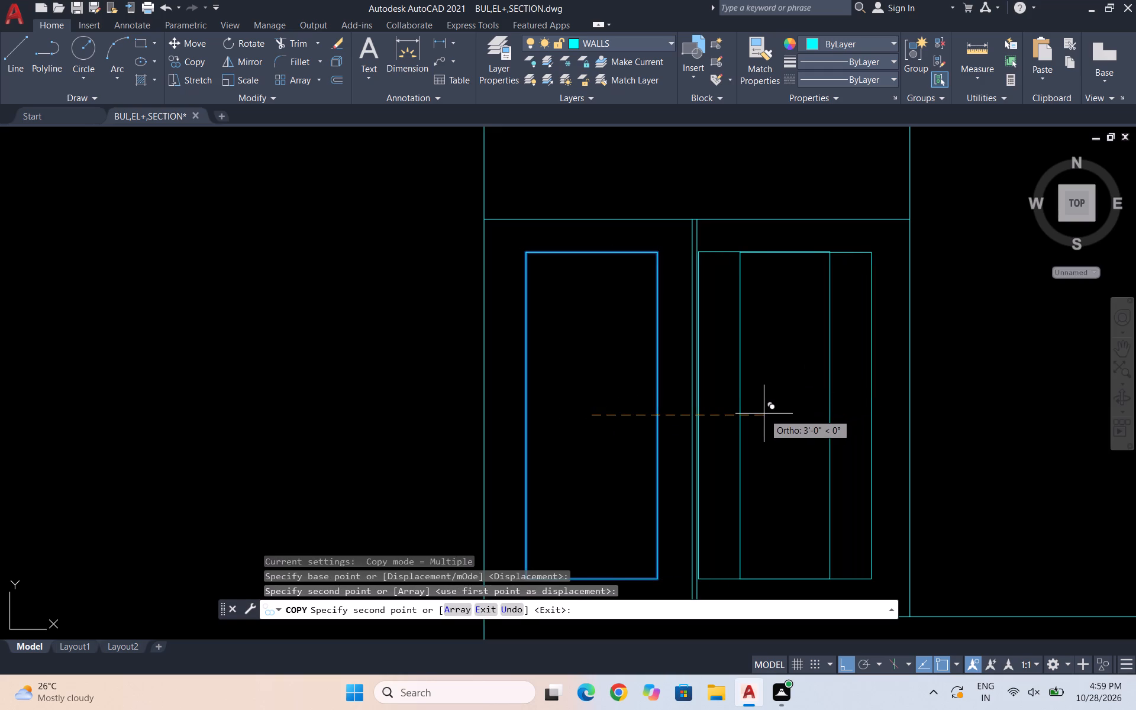
key(Escape)
key(Escape)
key(Escape)
key(Escape)
Draw a diagonal line from the left panel's top-right corner to the top of the nearer meeting line.
key(l)
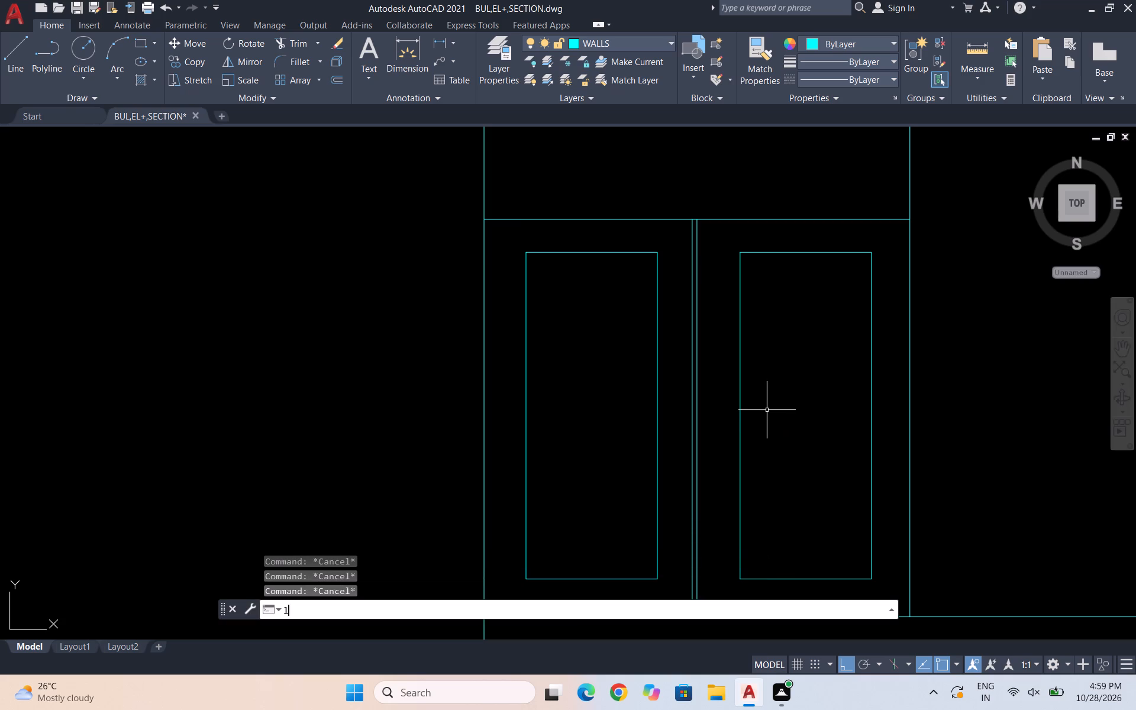
key(Return)
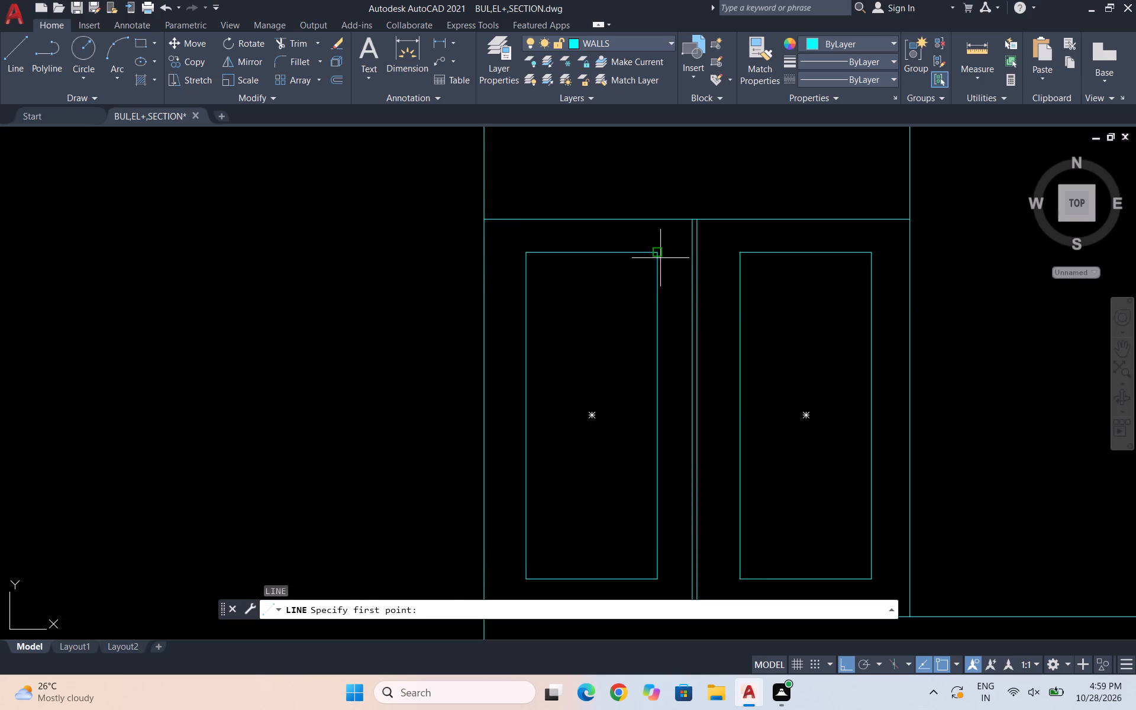
click(660, 256)
scroll(703, 223, up, 3)
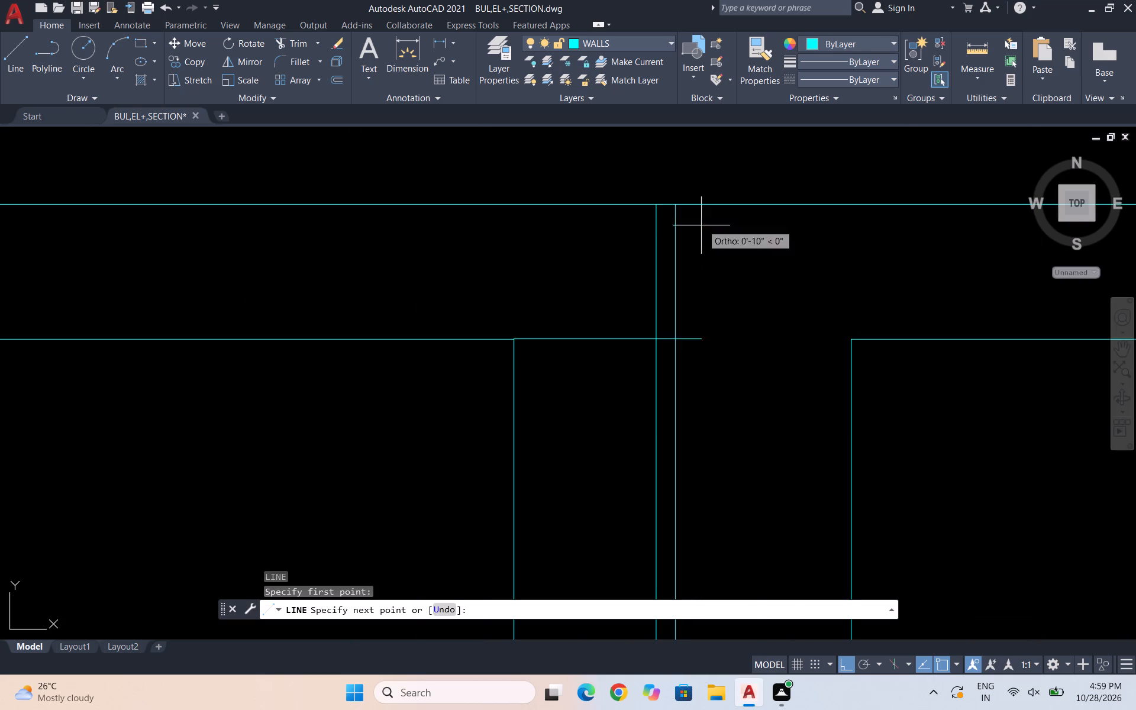
click(657, 211)
key(Escape)
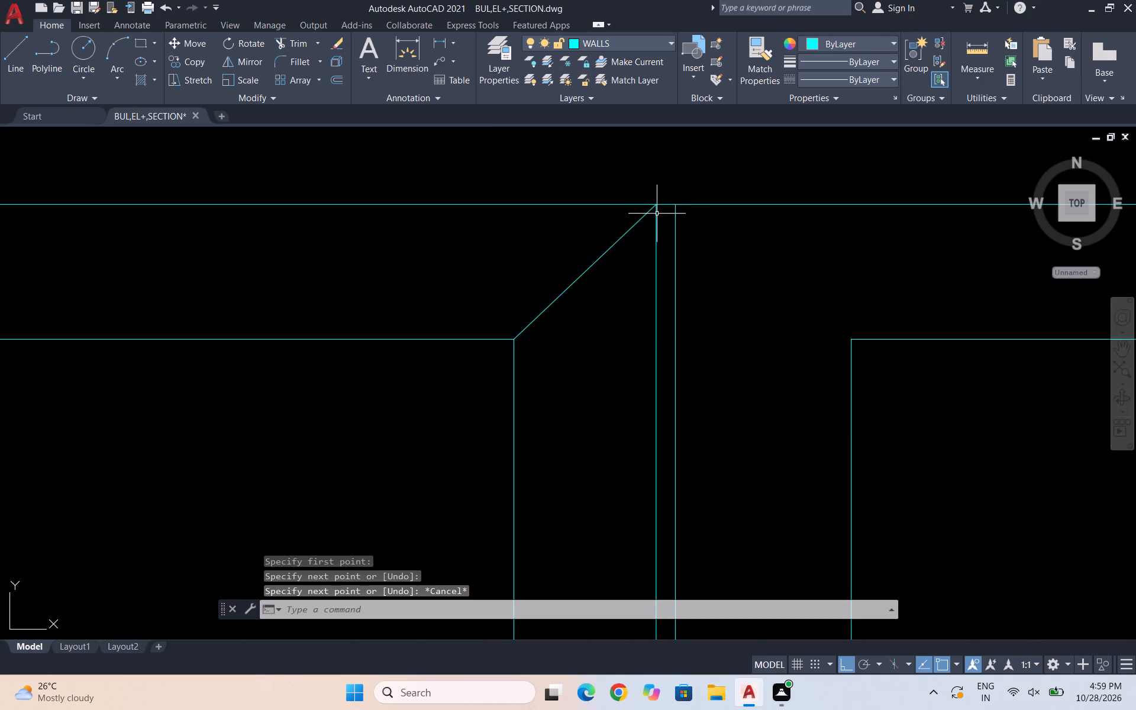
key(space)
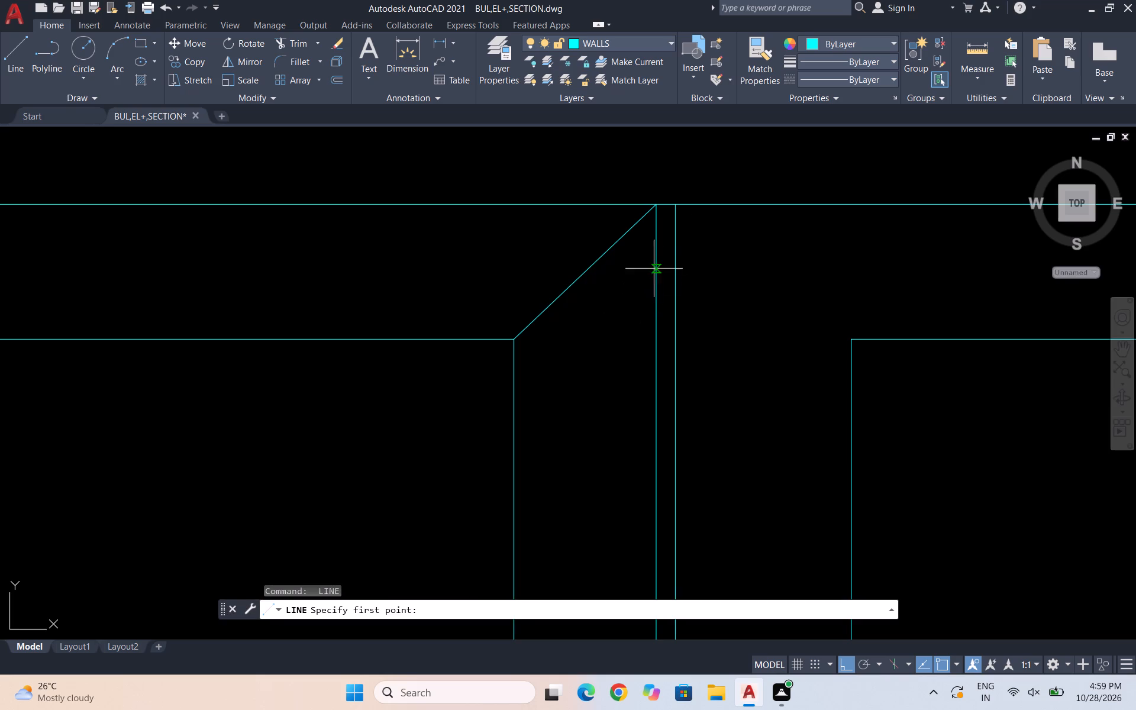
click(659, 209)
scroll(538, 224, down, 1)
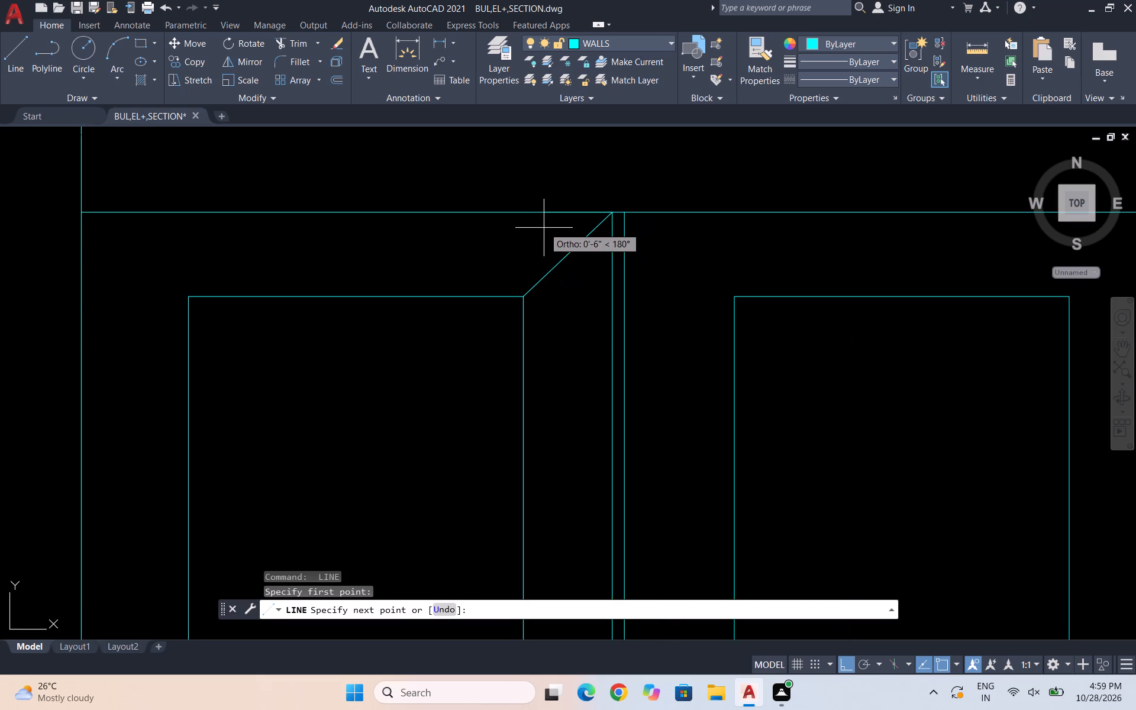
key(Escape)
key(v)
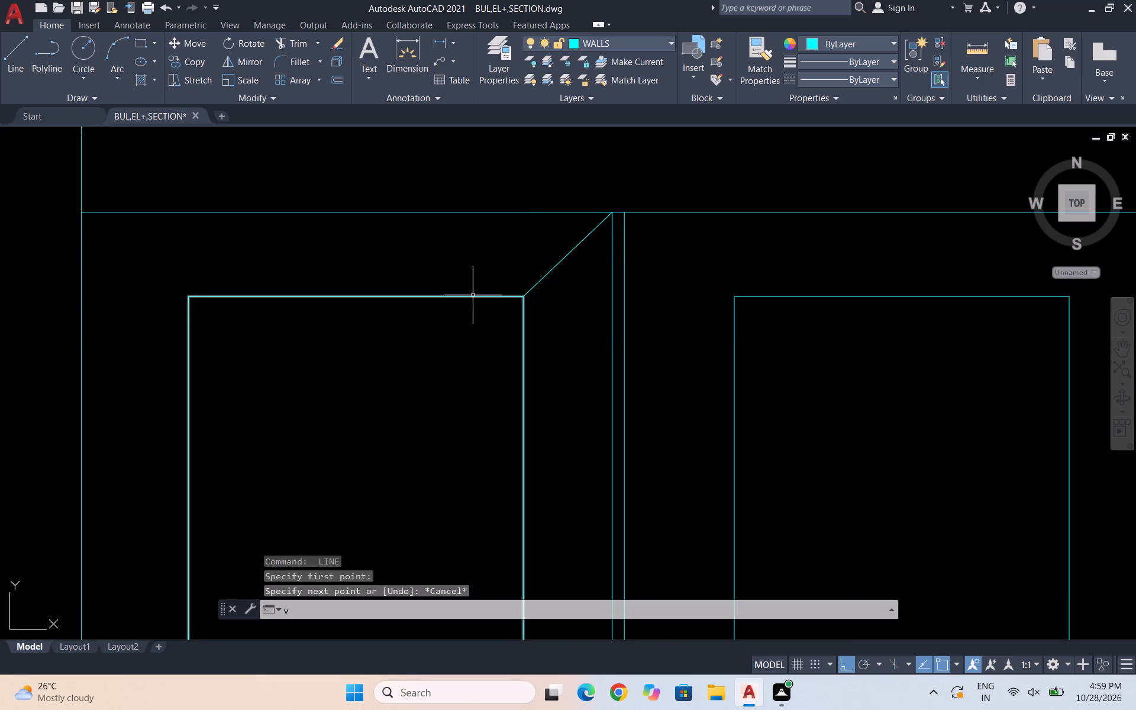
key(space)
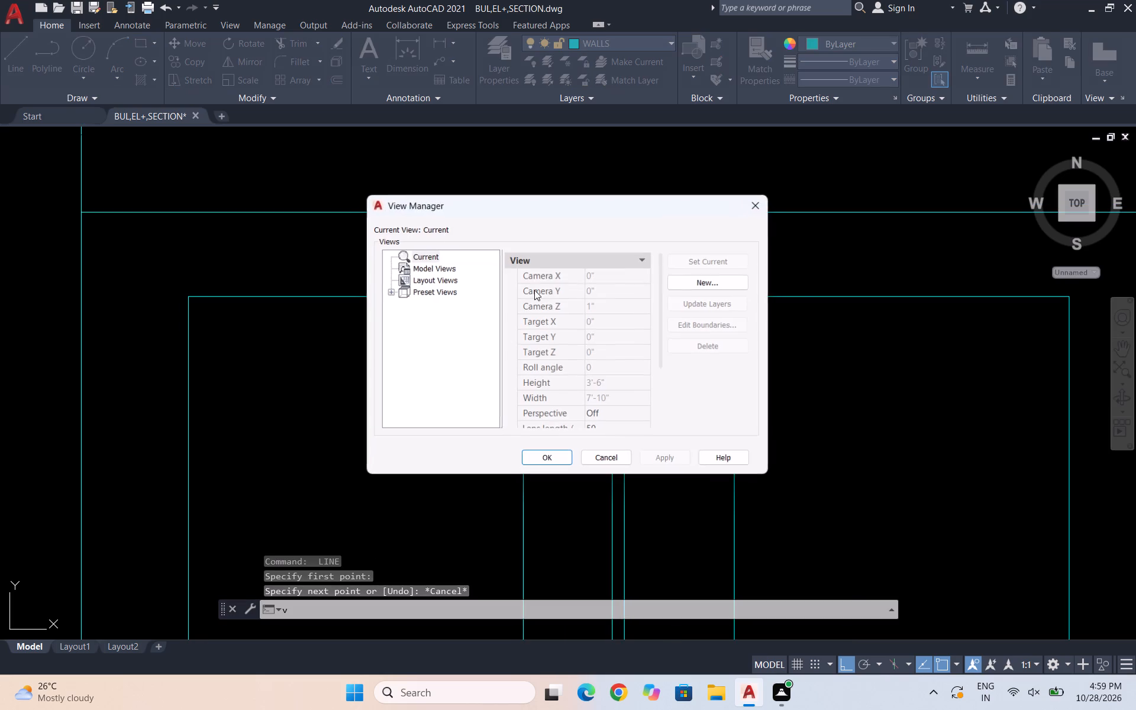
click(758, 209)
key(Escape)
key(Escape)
Draw a second diagonal from the left panel's top-right corner up to the door's top edge, forming a V with the first diagonal.
key(l)
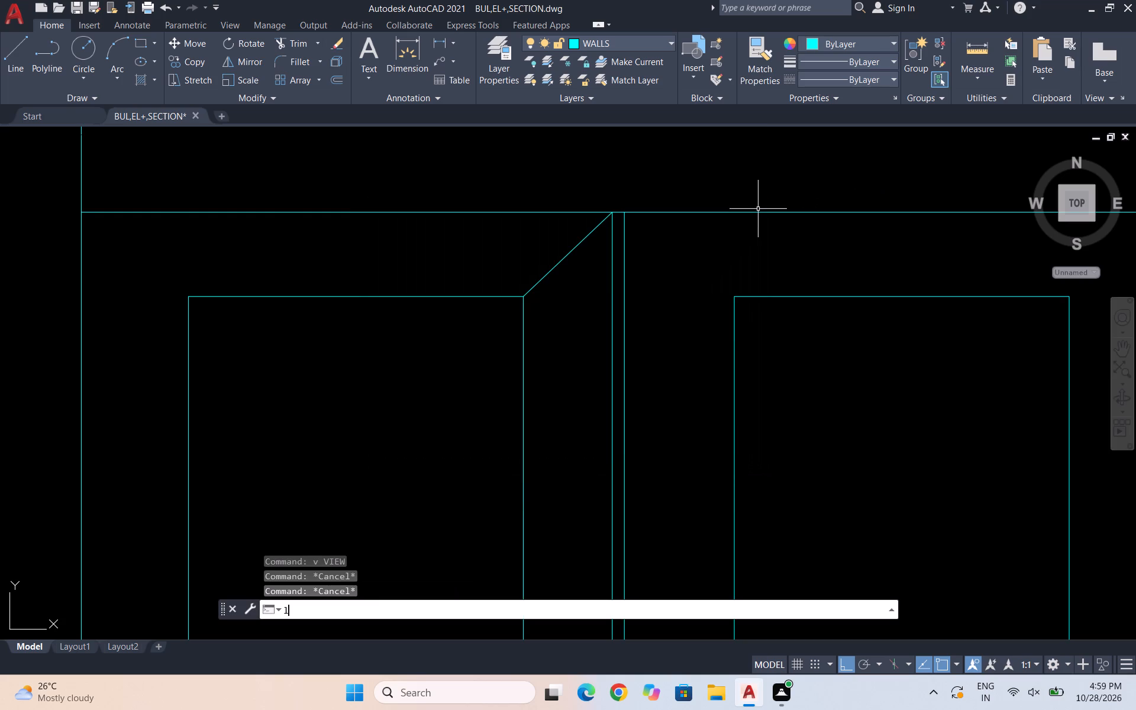
key(Return)
click(525, 296)
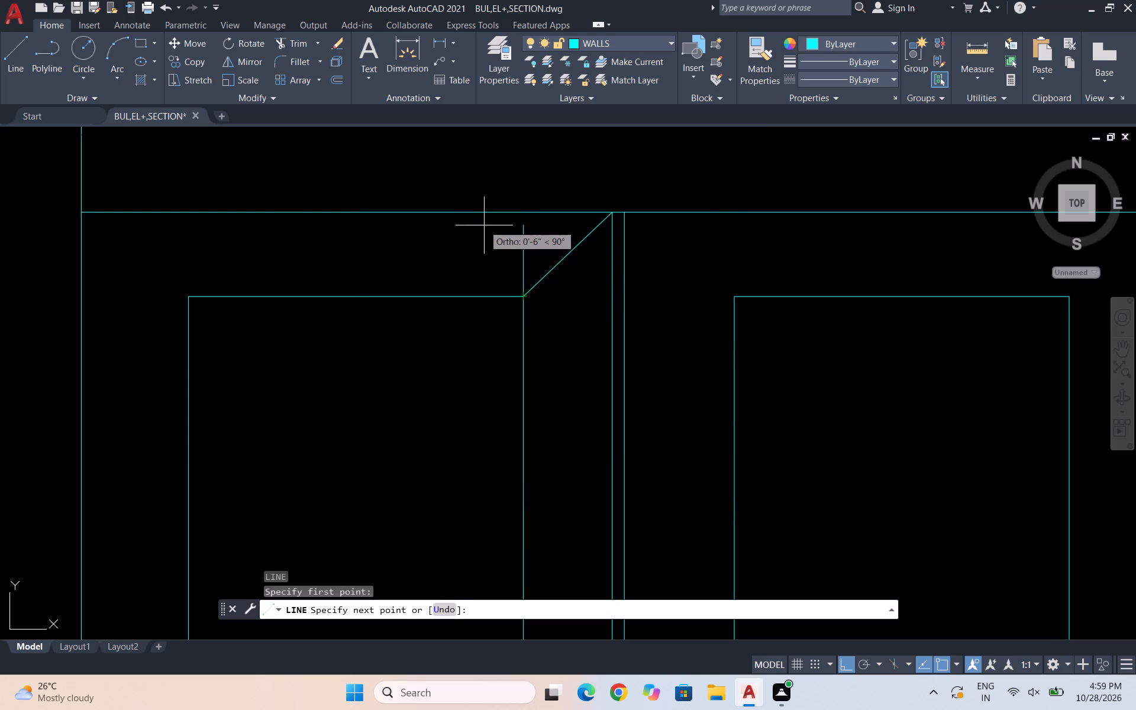
key(F8)
scroll(498, 225, up, 1)
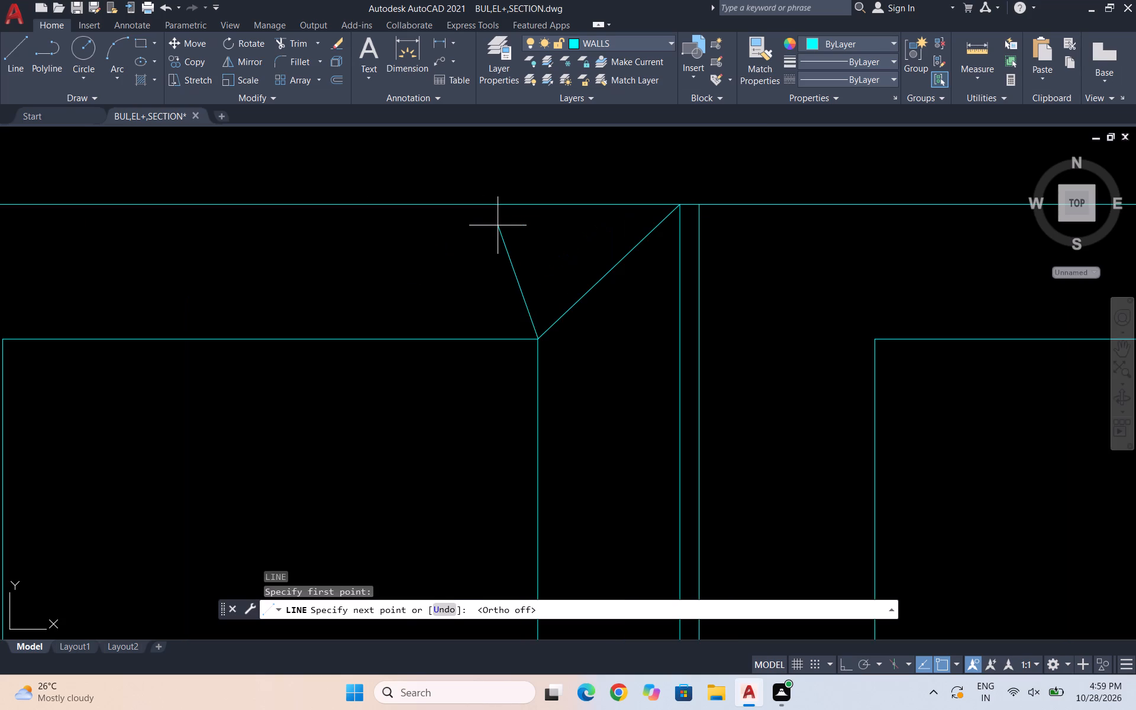
click(477, 206)
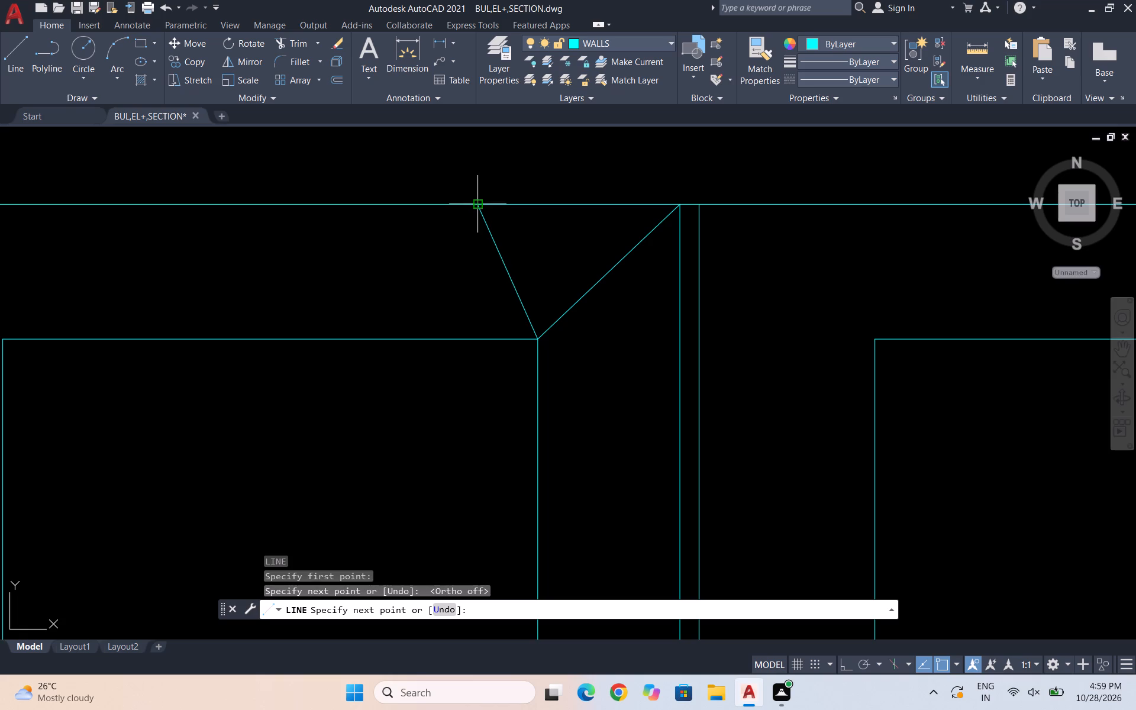
key(Escape)
Copy the V-shaped line pair three times end to end leftward along the left leaf's top edge, forming a zigzag.
drag(627, 294, 610, 292)
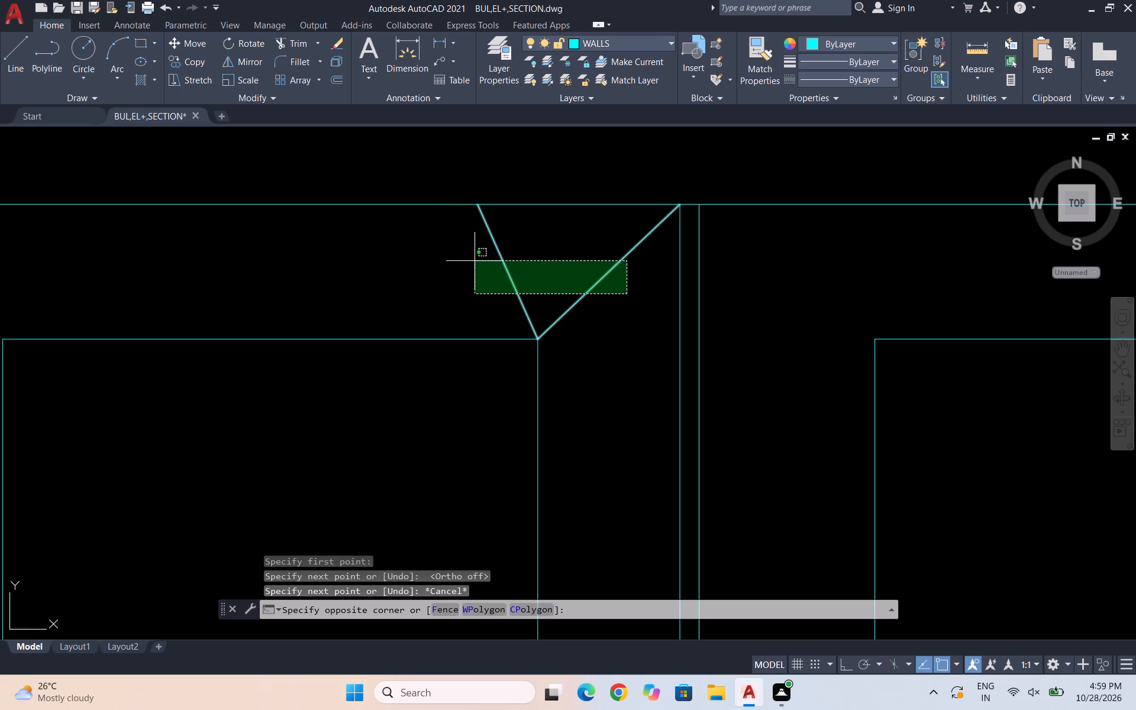
click(475, 261)
key(m)
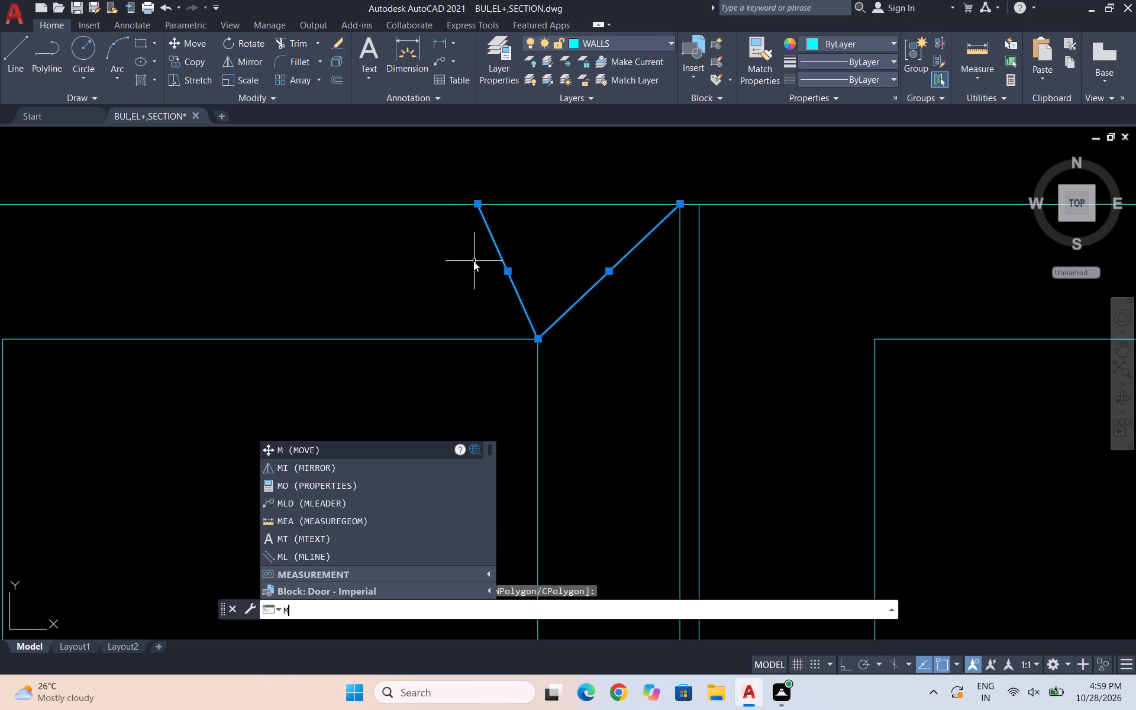
key(BackSpace)
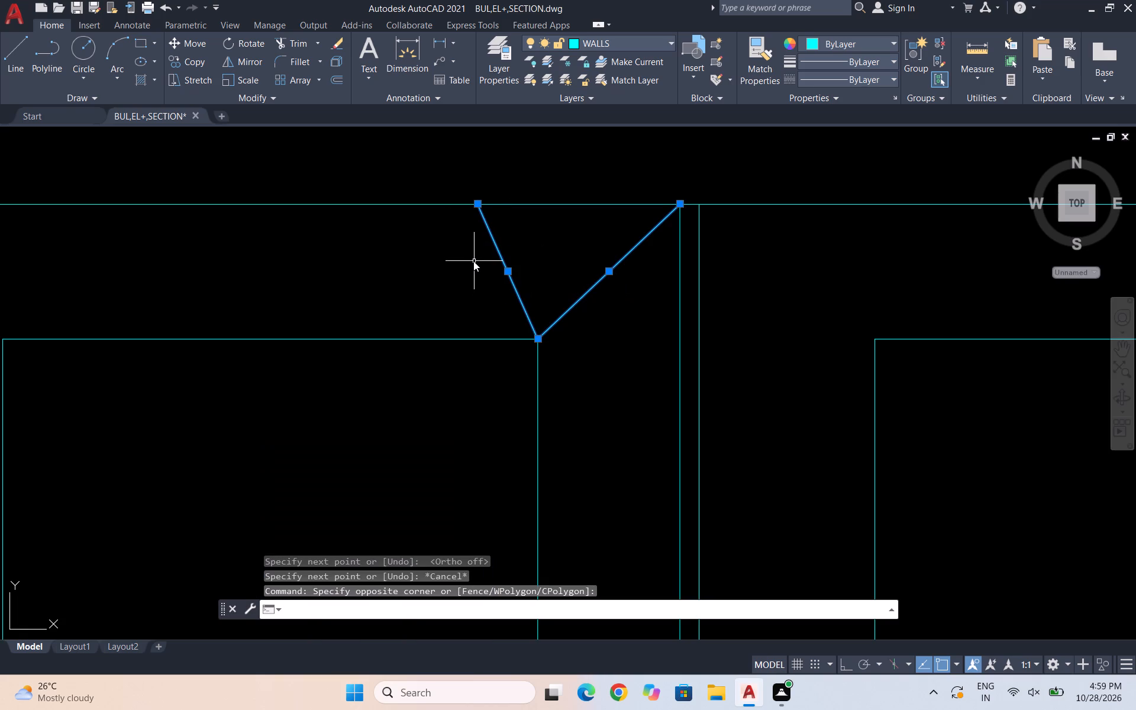
text(co)
key(Return)
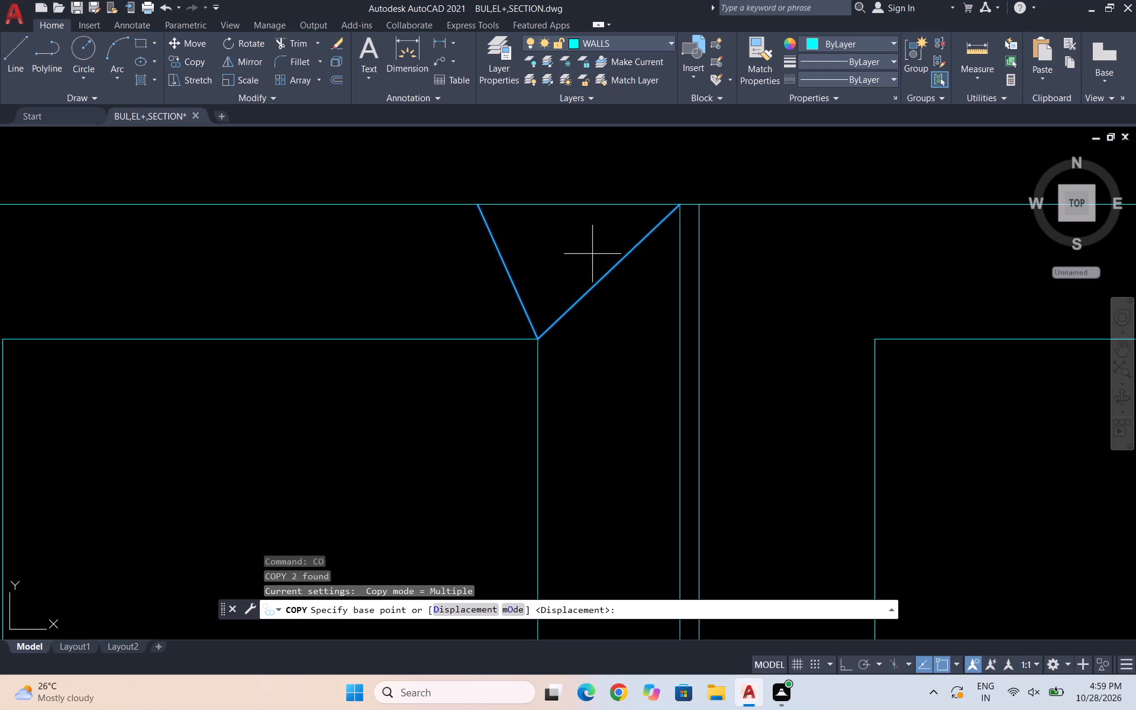
click(682, 205)
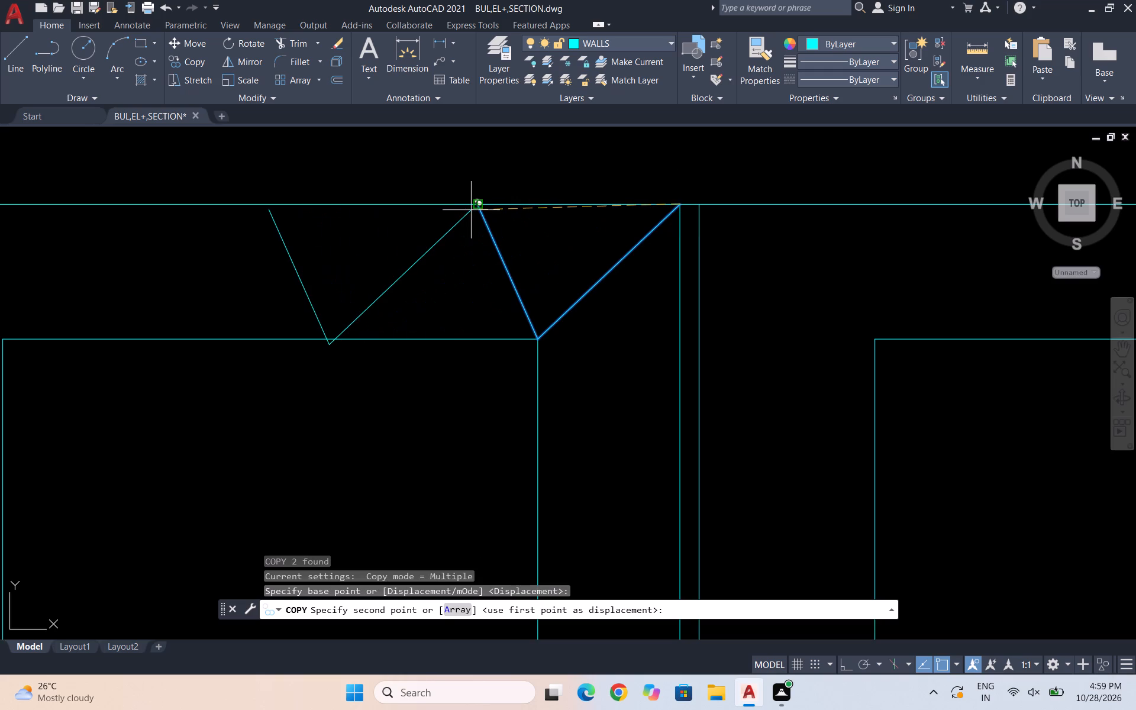
click(475, 208)
scroll(622, 212, down, 2)
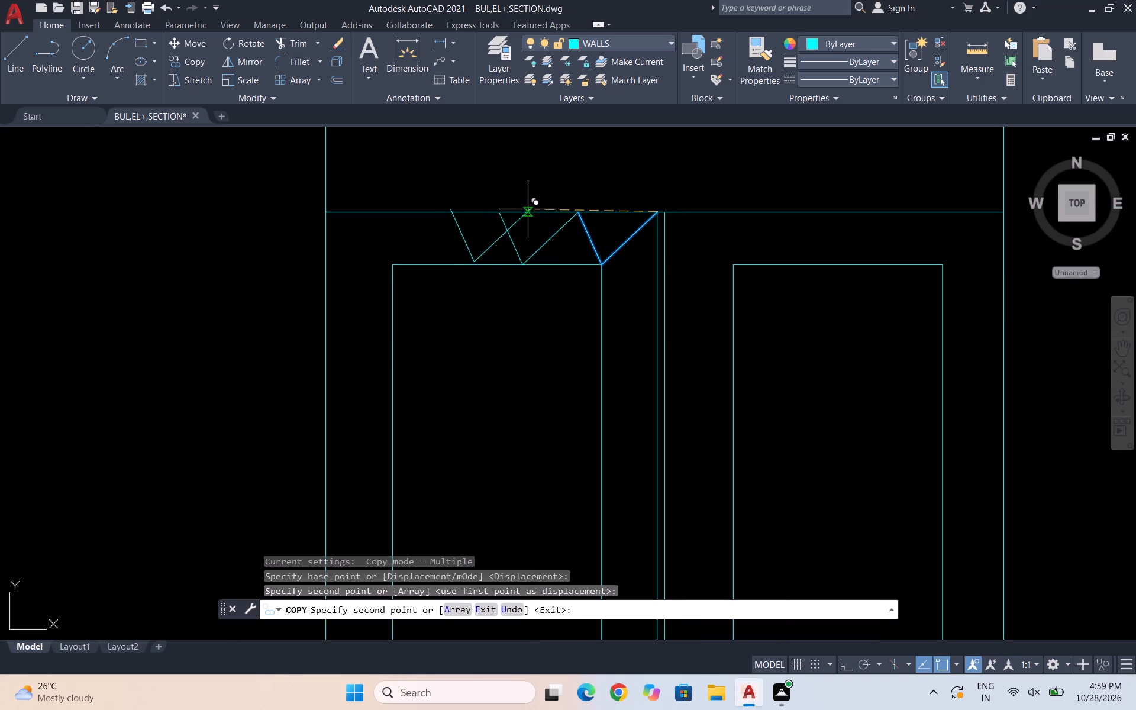
scroll(519, 207, up, 2)
click(462, 220)
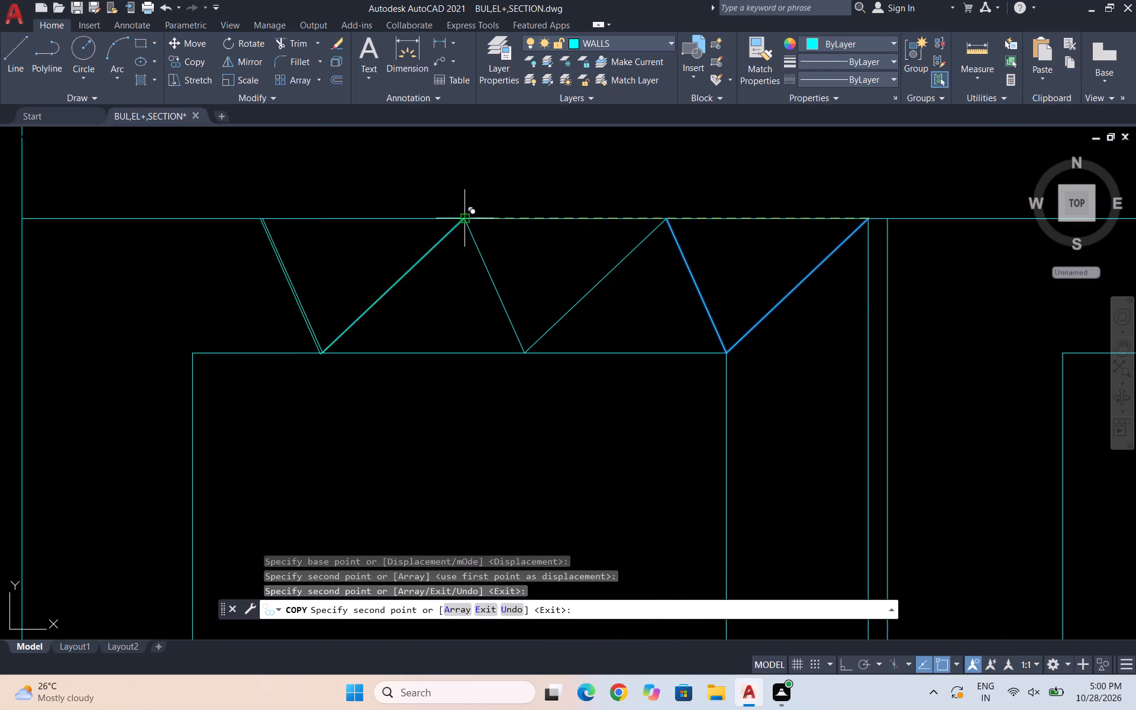
scroll(560, 230, down, 1)
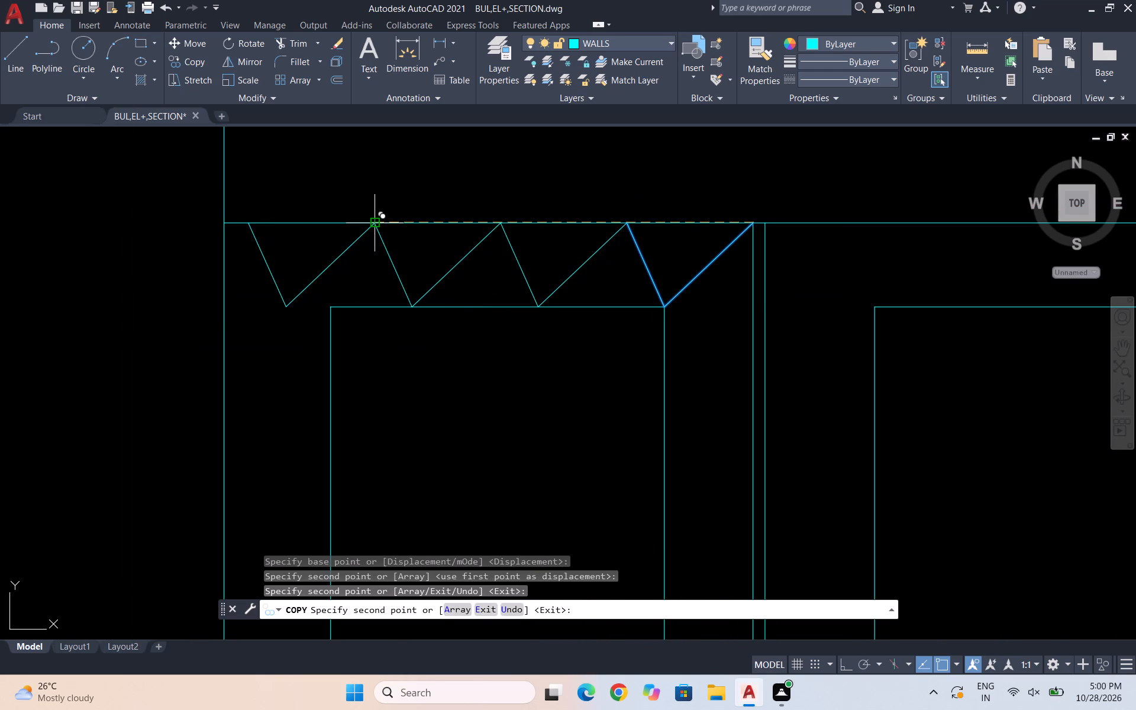
click(374, 225)
Place one more copy of the V in the empty space outside the door's left edge.
scroll(562, 252, down, 1)
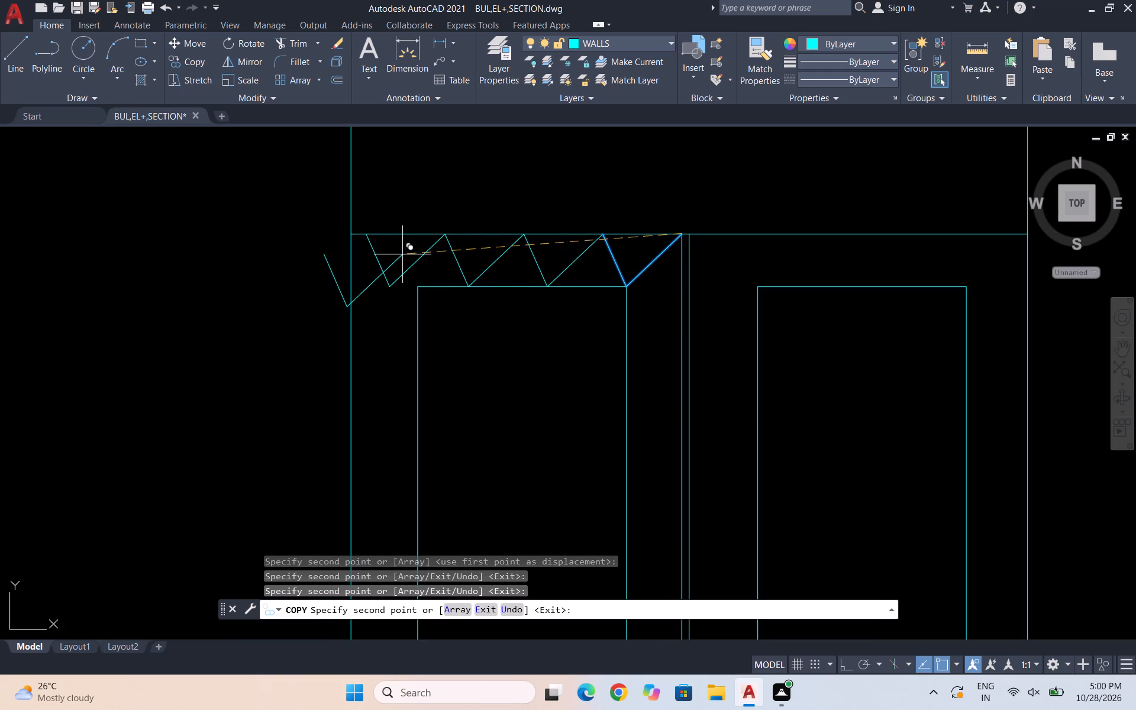
click(237, 223)
key(Escape)
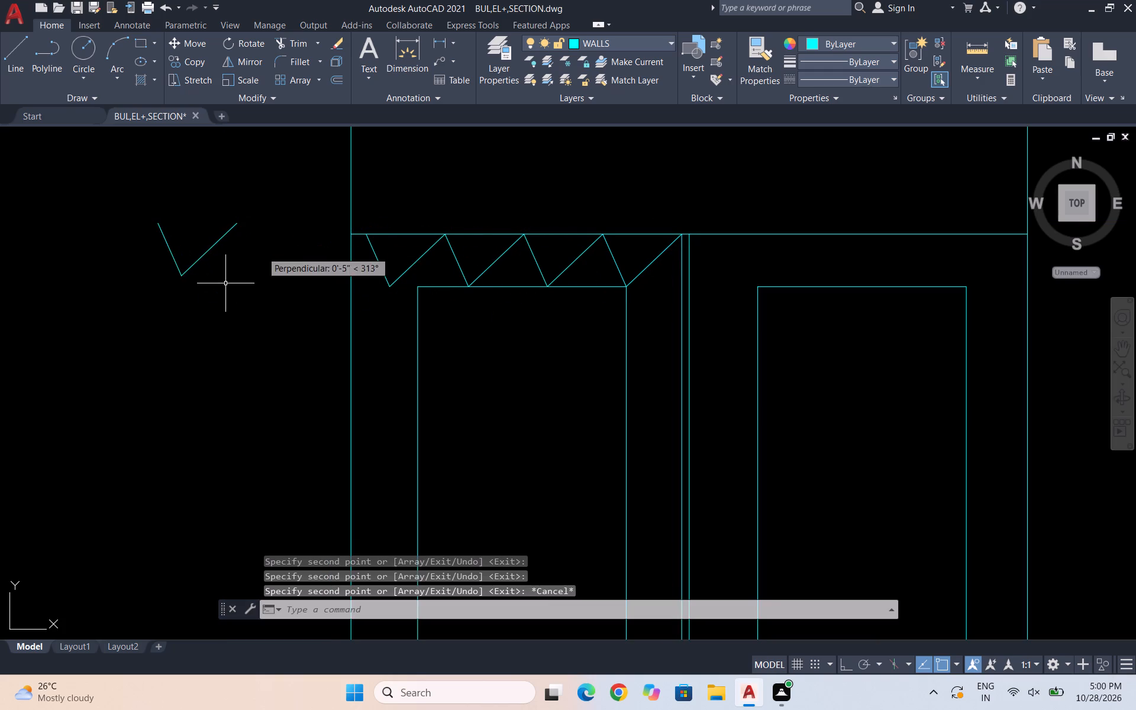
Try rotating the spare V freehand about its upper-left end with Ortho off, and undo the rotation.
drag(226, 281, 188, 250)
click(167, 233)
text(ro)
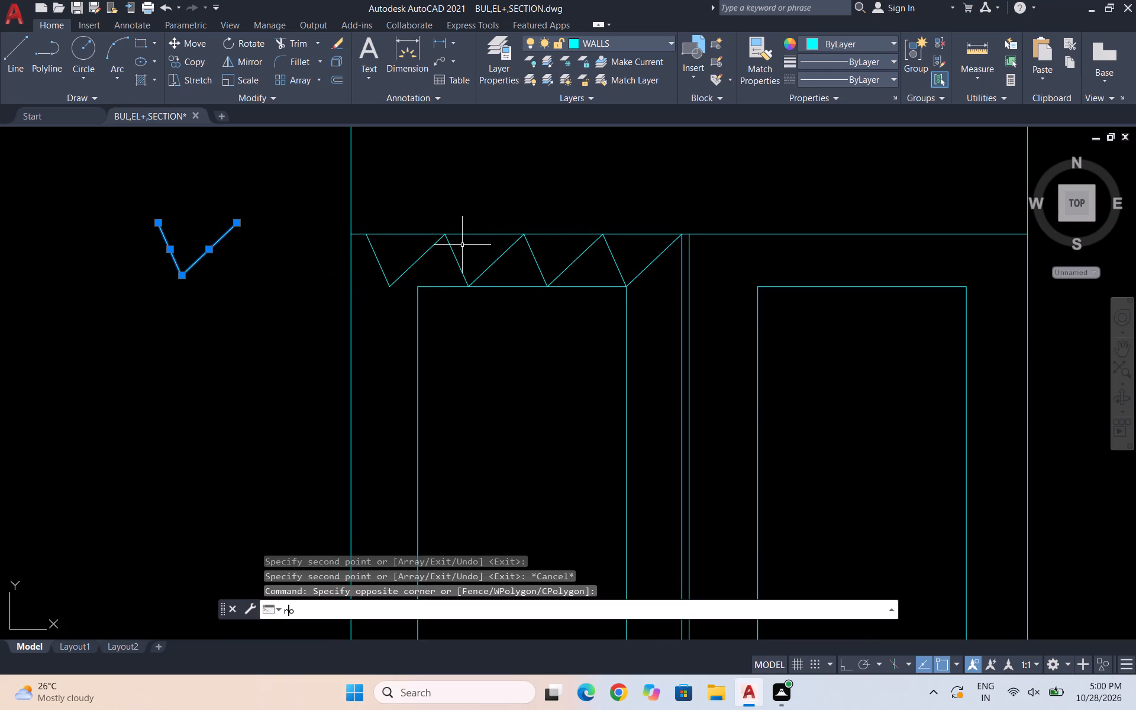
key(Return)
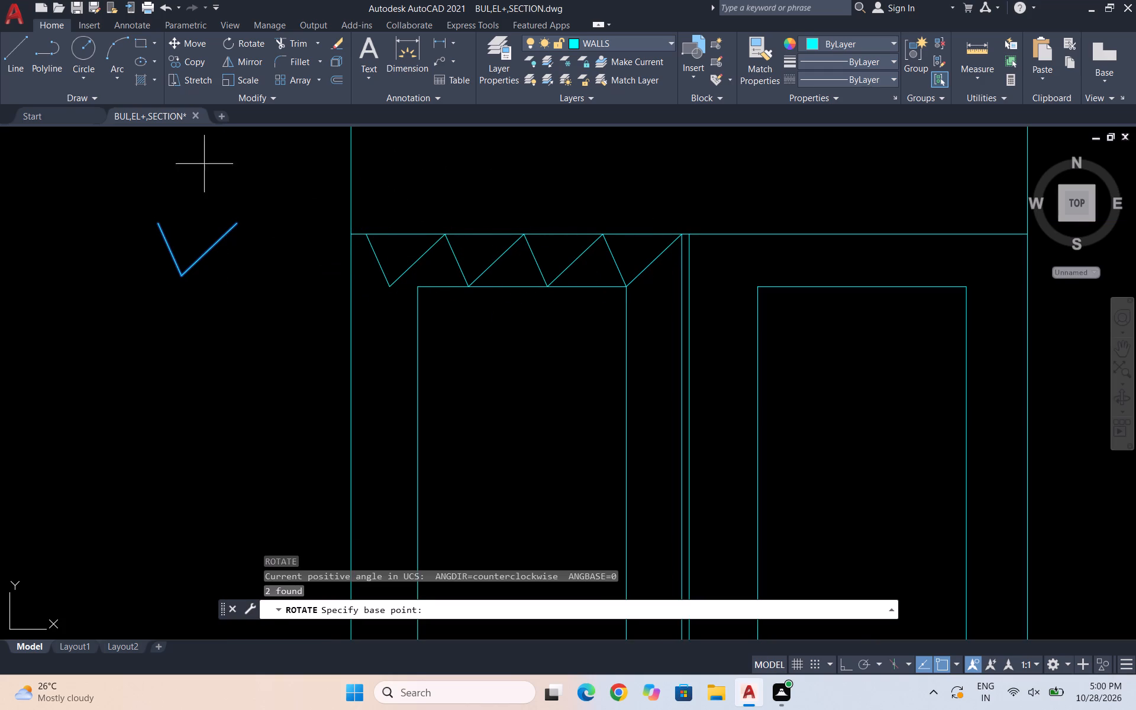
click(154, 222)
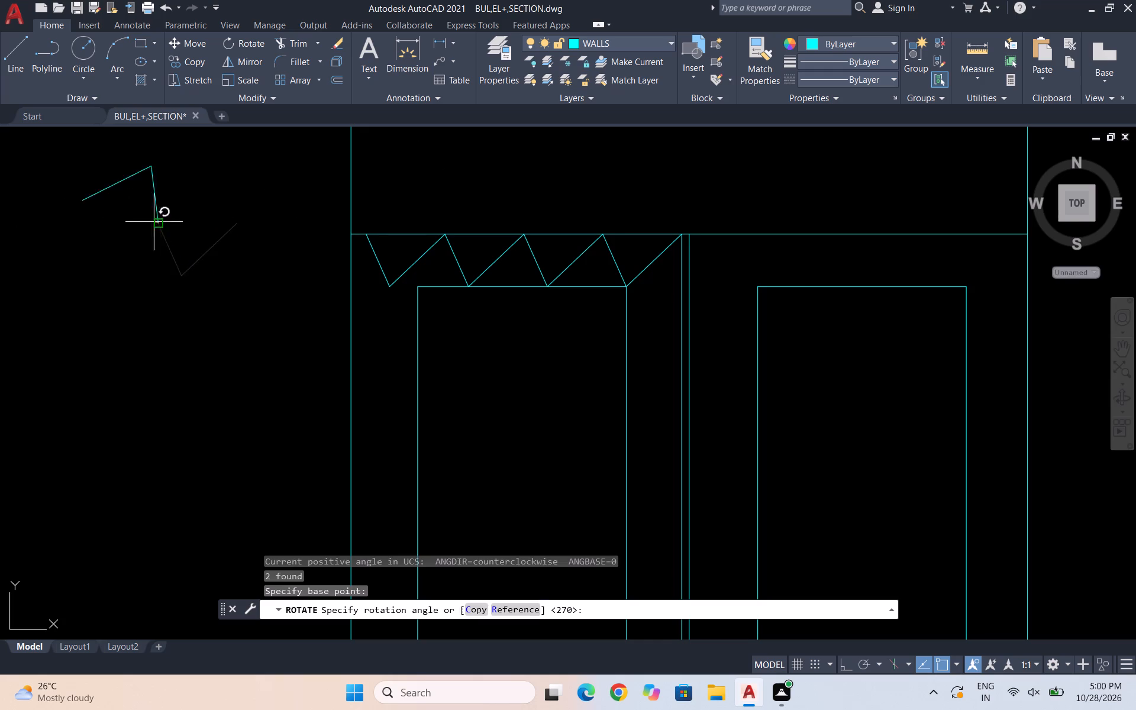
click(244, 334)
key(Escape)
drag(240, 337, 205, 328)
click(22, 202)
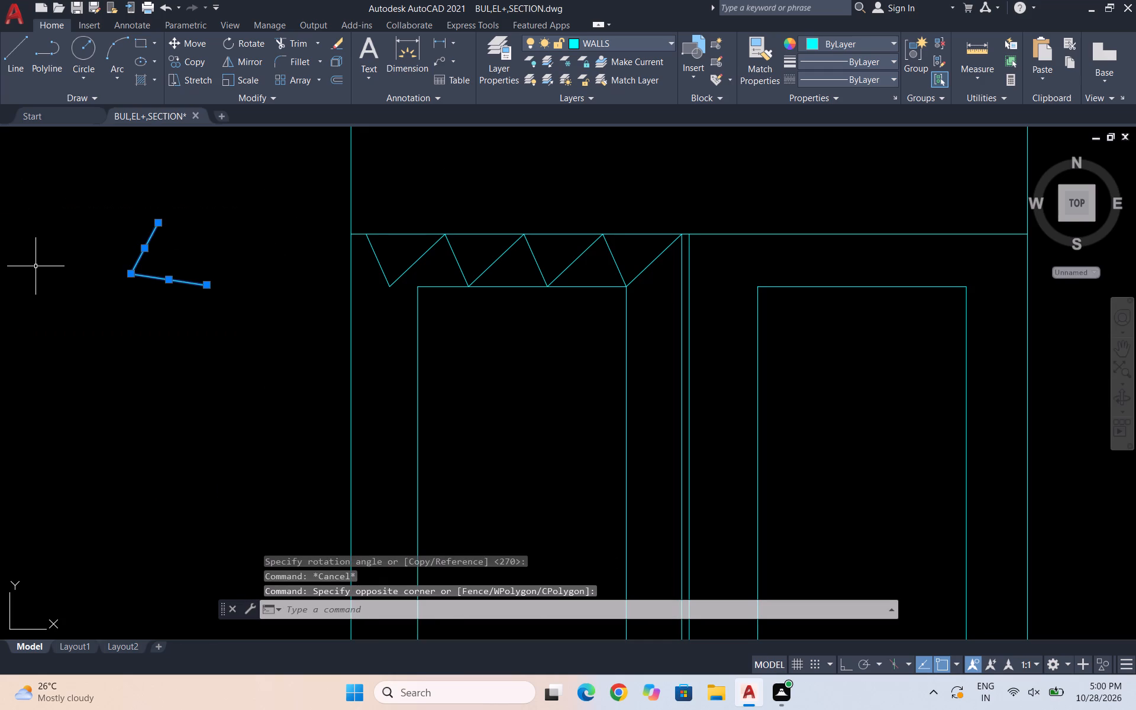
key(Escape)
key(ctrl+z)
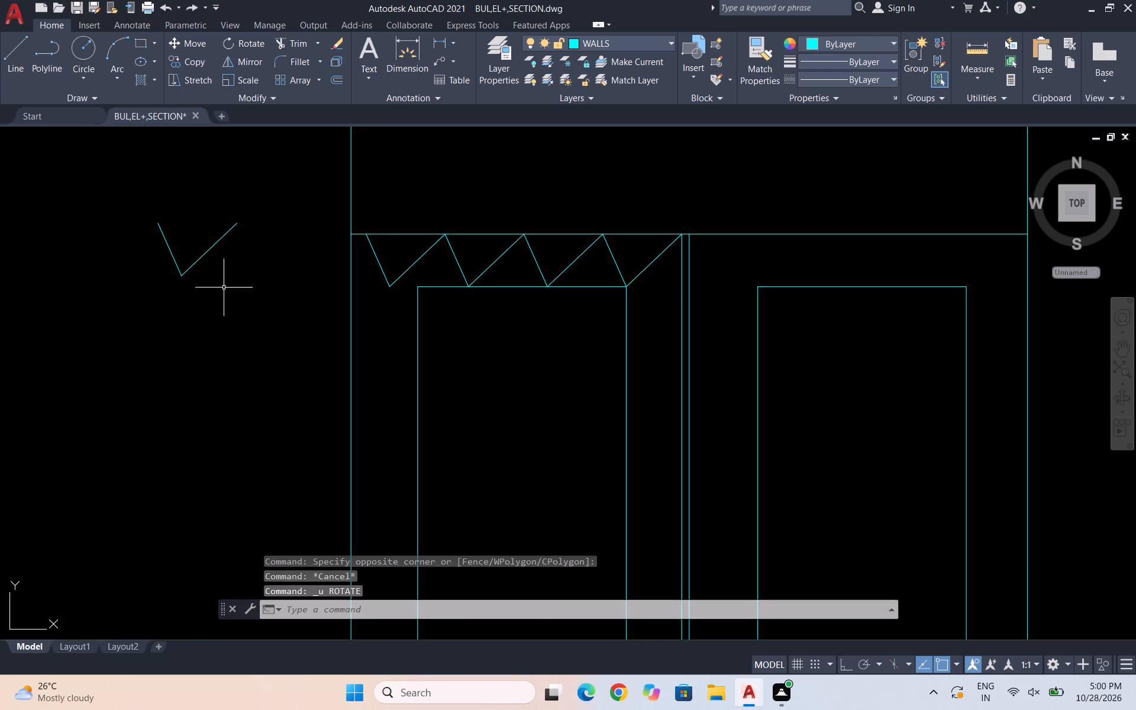
Rotate the spare V by 270° about its upper-left end with Ortho on.
drag(245, 302, 151, 226)
drag(106, 180, 114, 185)
key(F8)
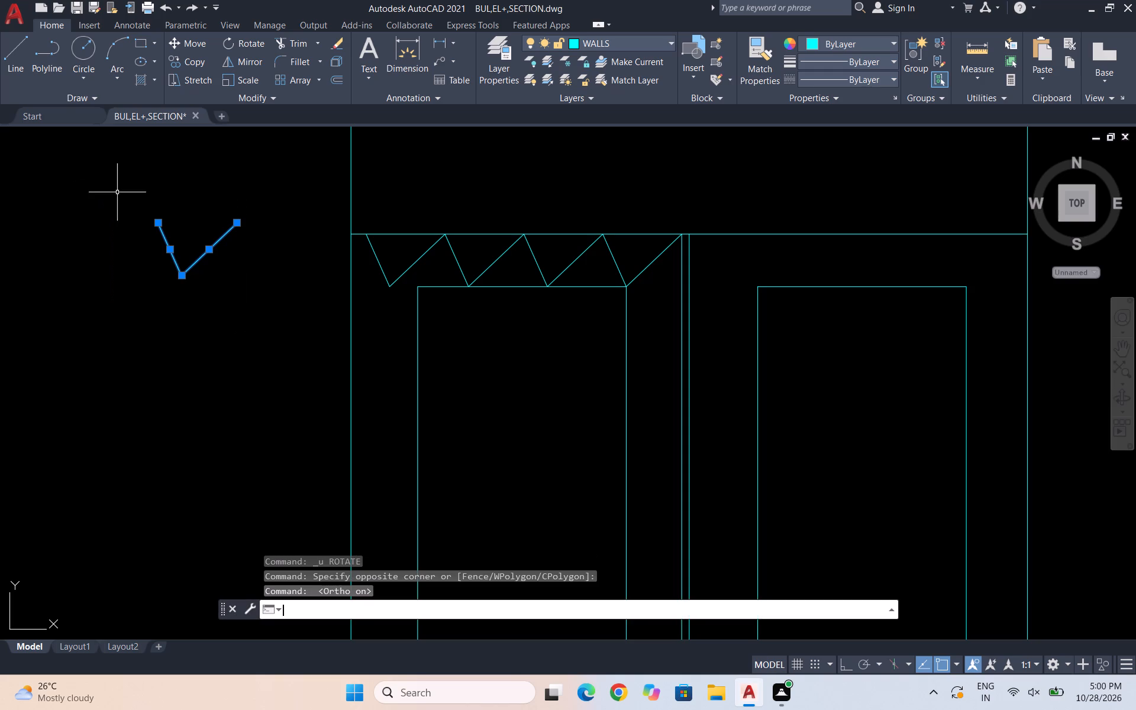
text(ro)
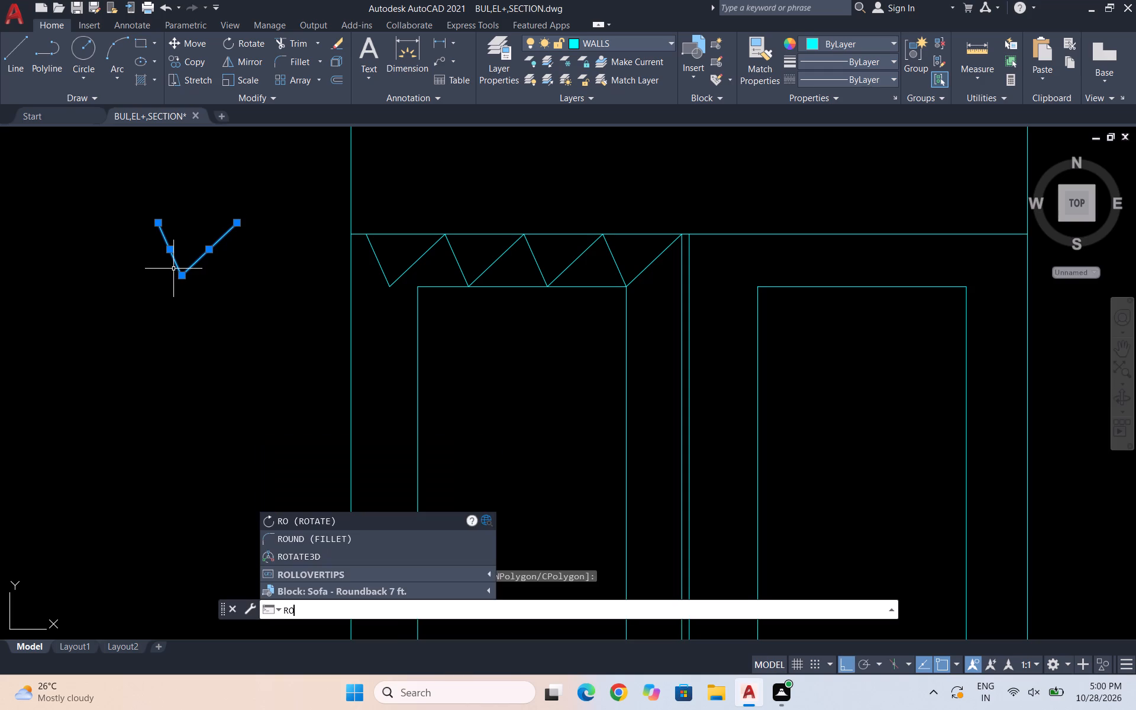
key(Return)
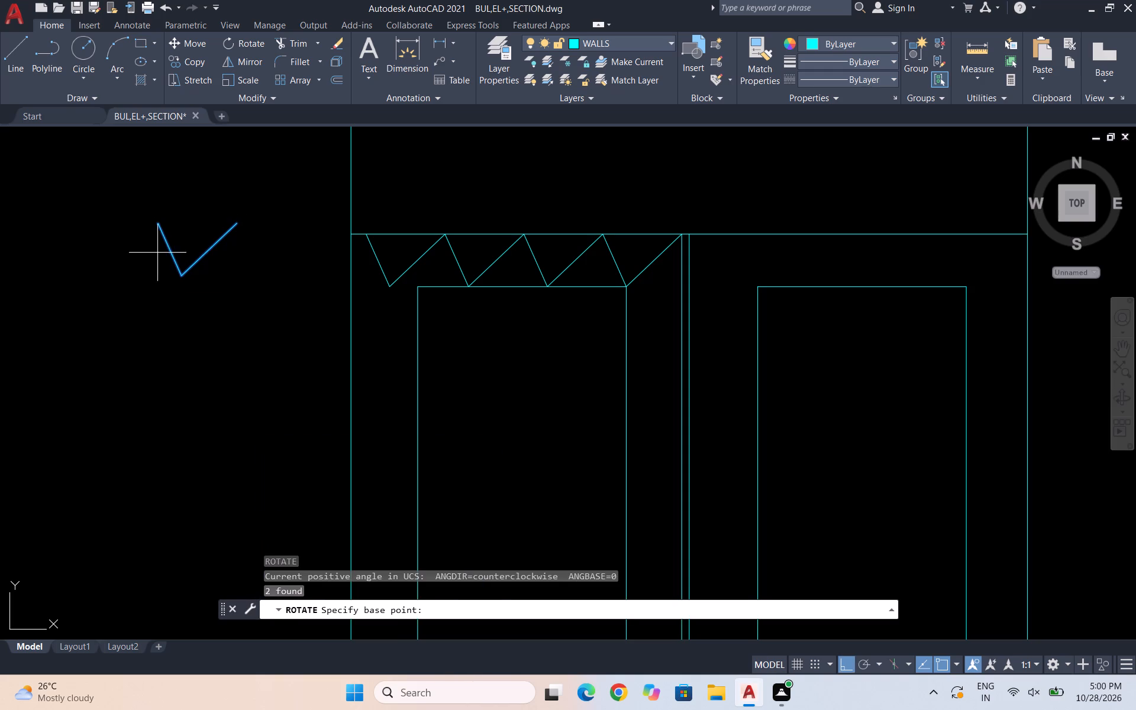
click(160, 223)
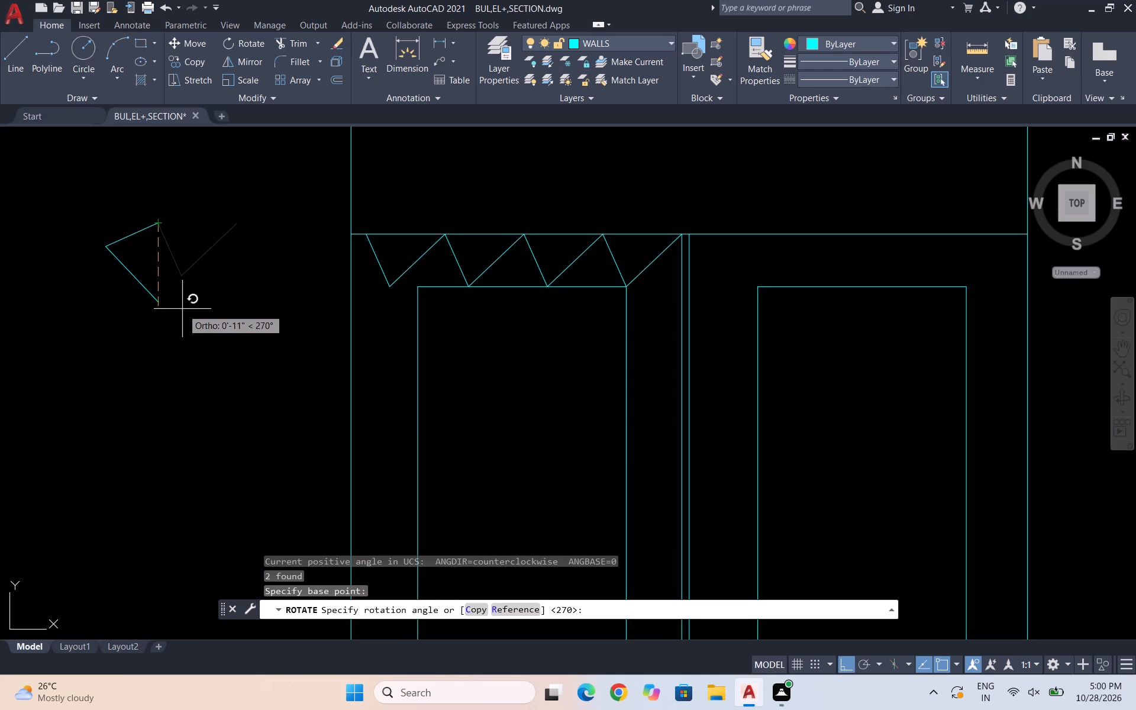
click(182, 309)
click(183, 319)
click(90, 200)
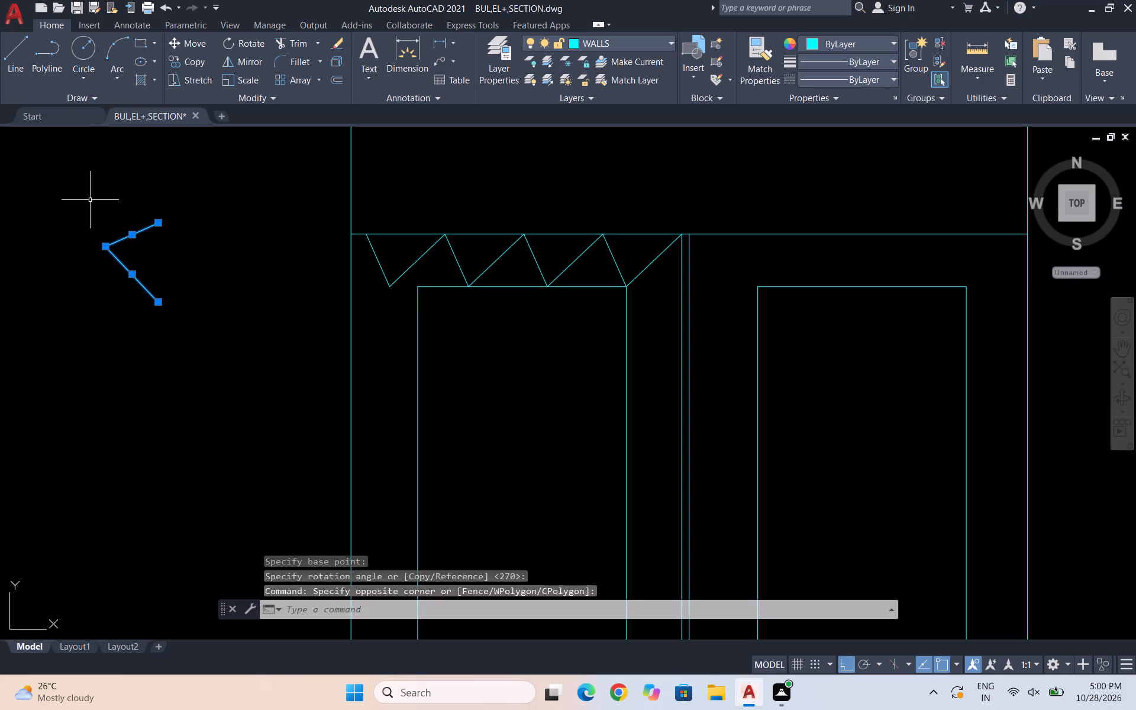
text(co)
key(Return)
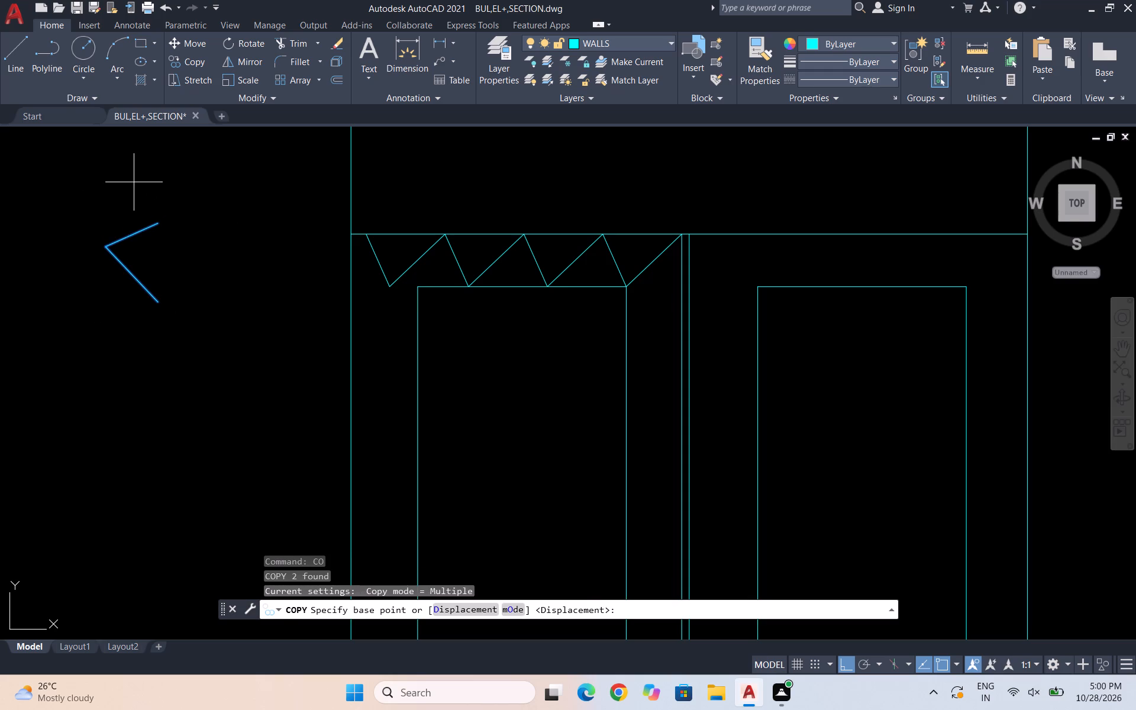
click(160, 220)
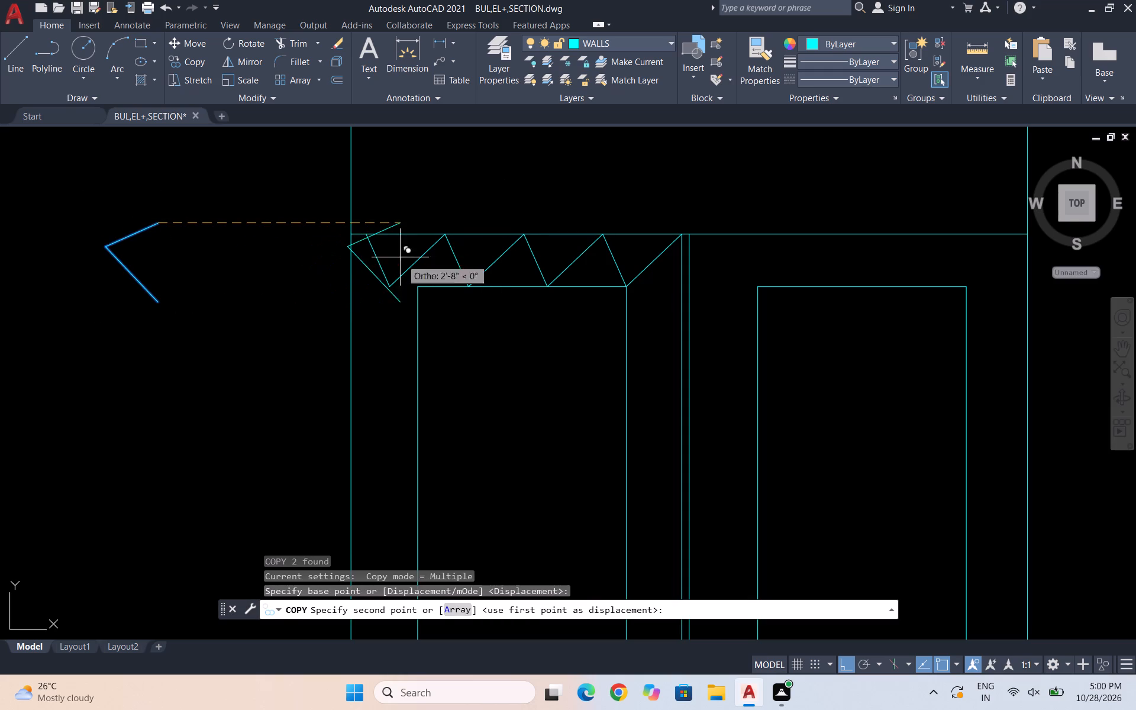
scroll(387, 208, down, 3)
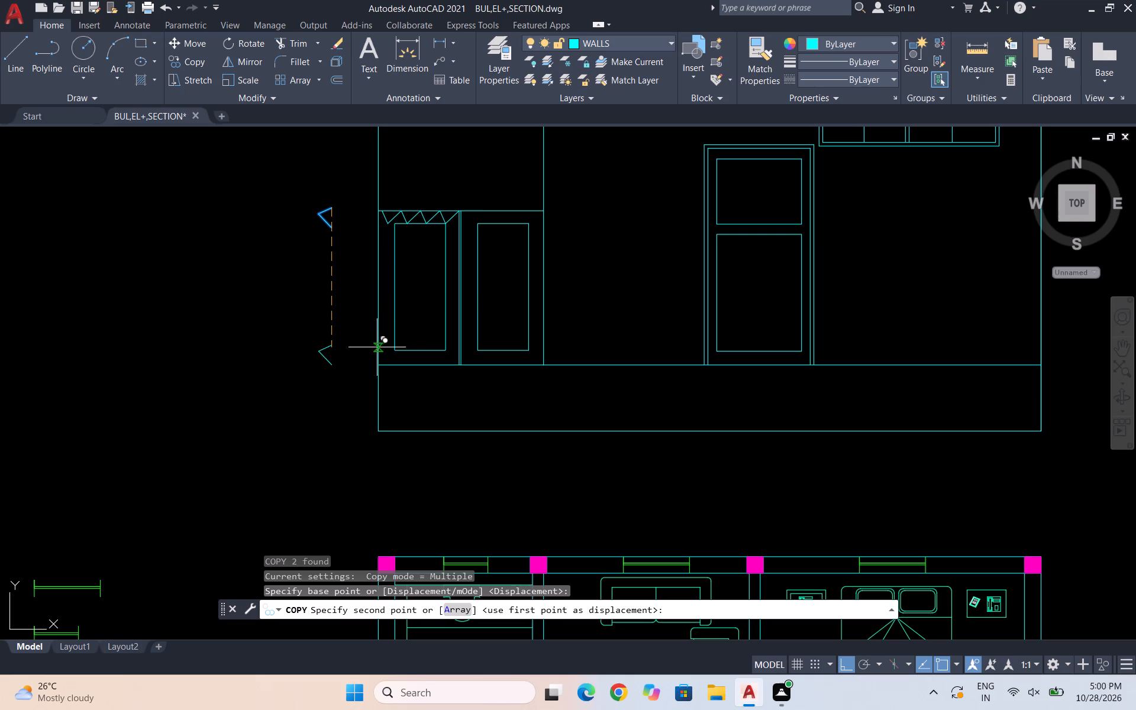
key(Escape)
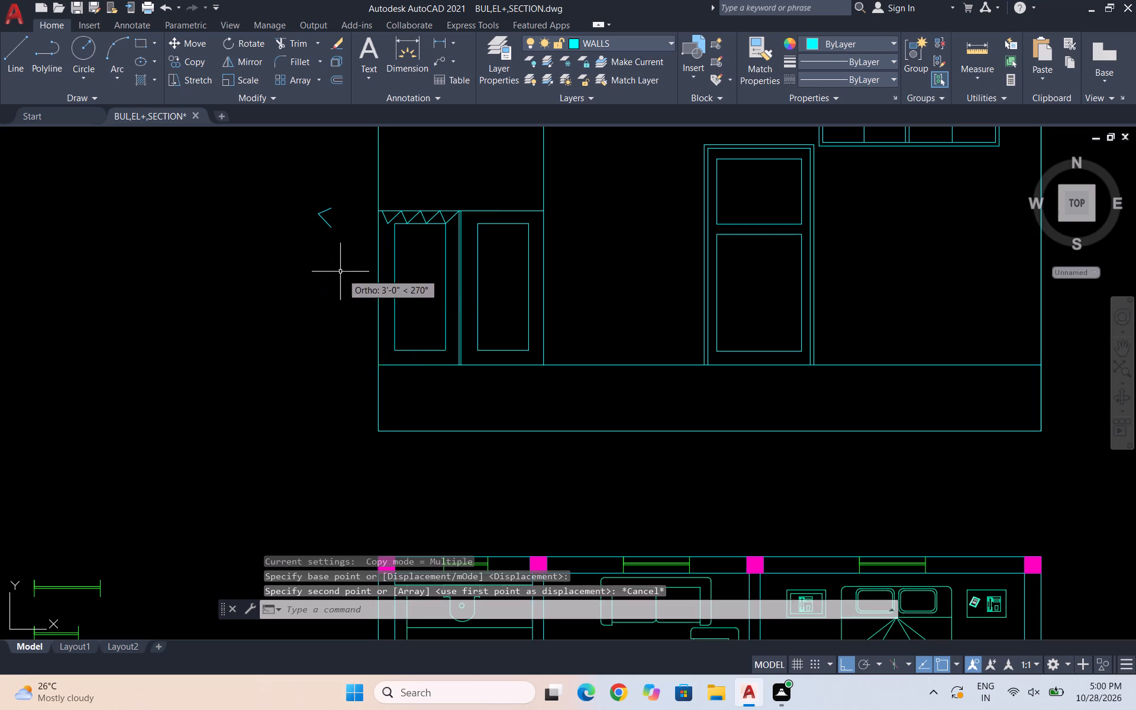
Copy the spare V by its lower end to the left leaf's bottom line below the panel's left edge, stacking three more copies upward.
drag(343, 233, 314, 213)
click(287, 191)
text(co)
key(Return)
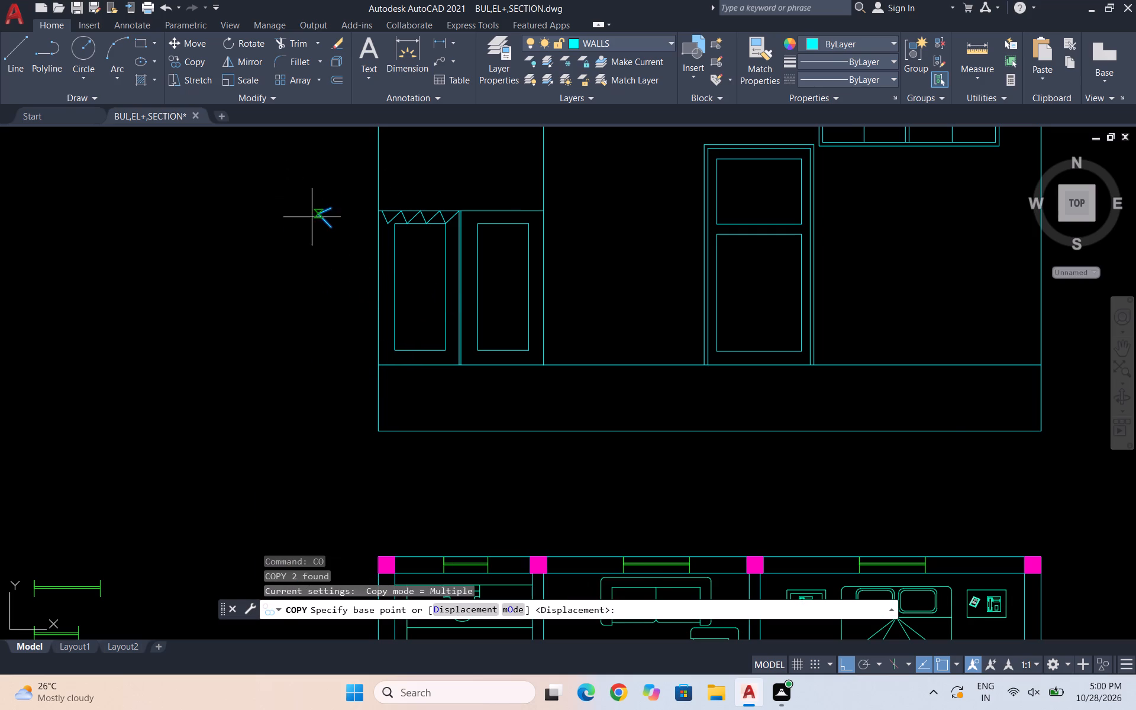
scroll(316, 220, up, 3)
click(374, 247)
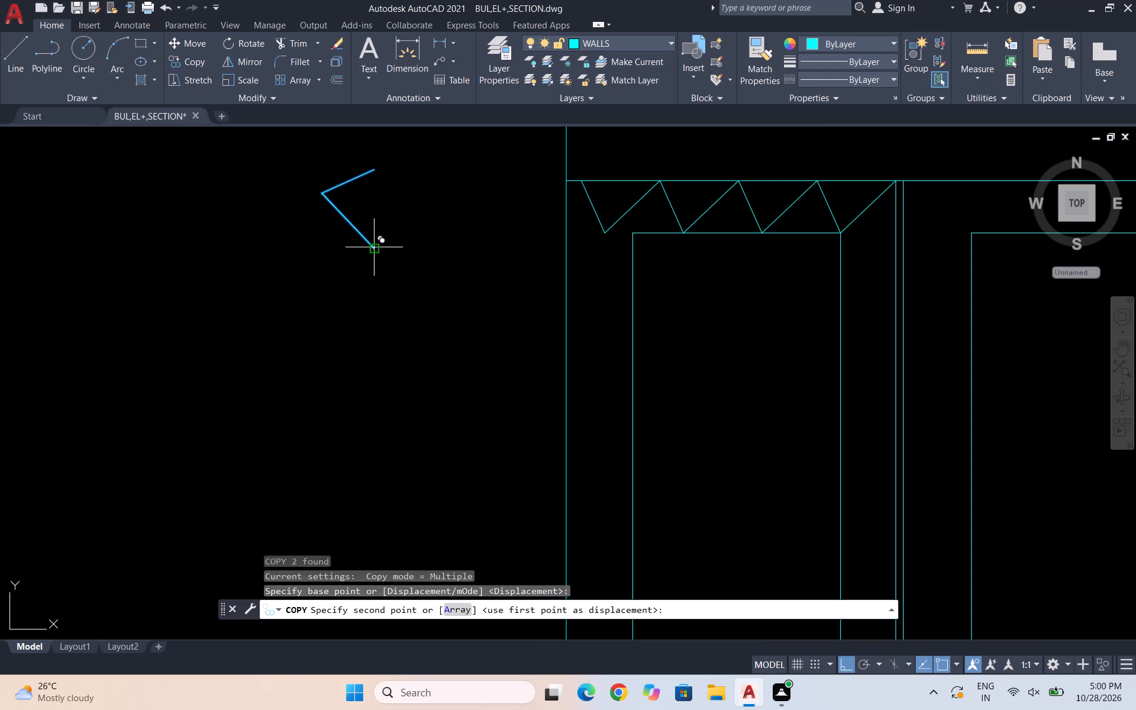
scroll(326, 225, down, 3)
scroll(396, 346, up, 3)
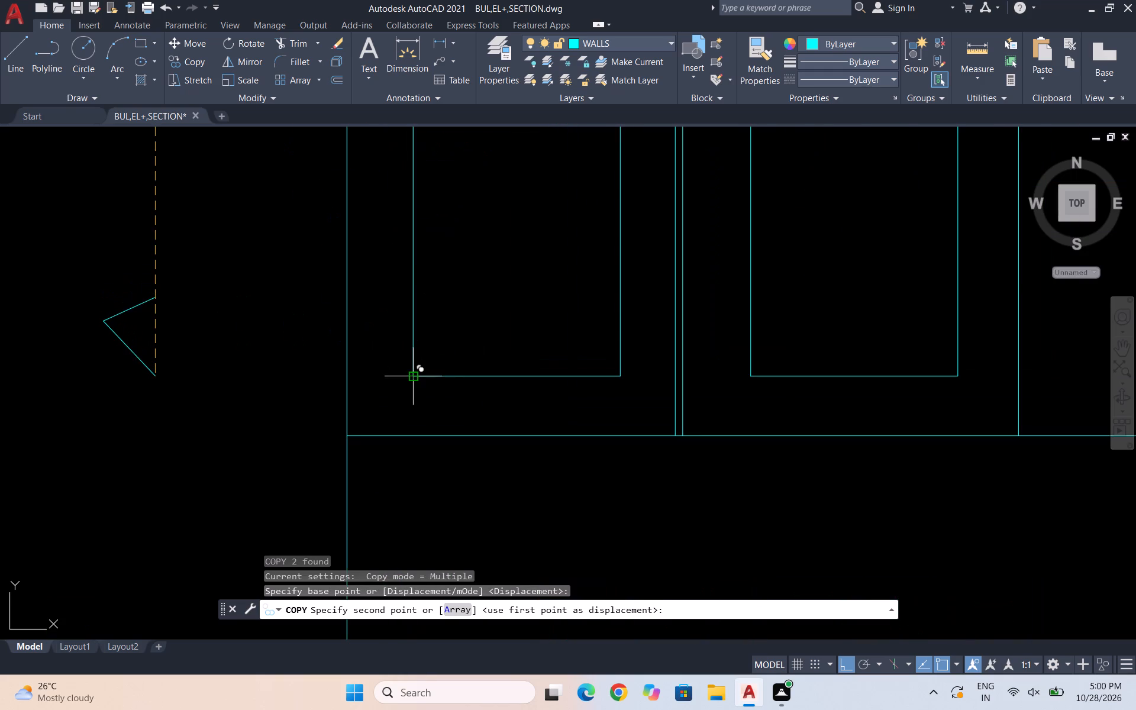
click(415, 438)
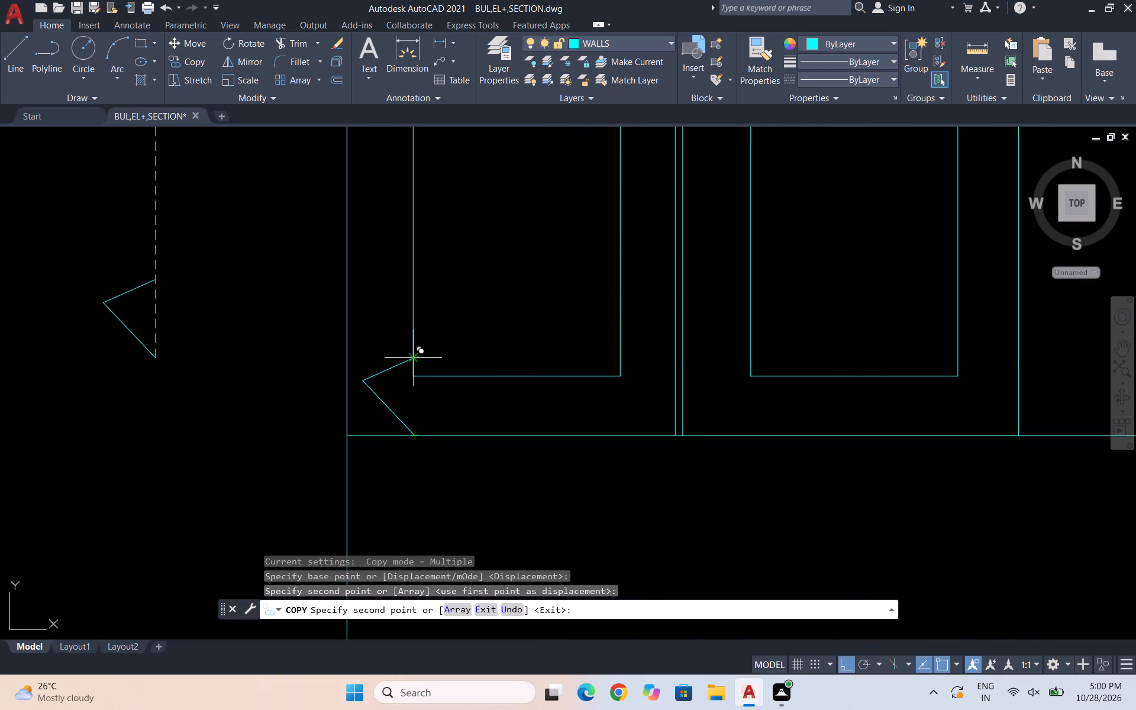
click(416, 359)
scroll(378, 342, down, 1)
scroll(368, 302, up, 3)
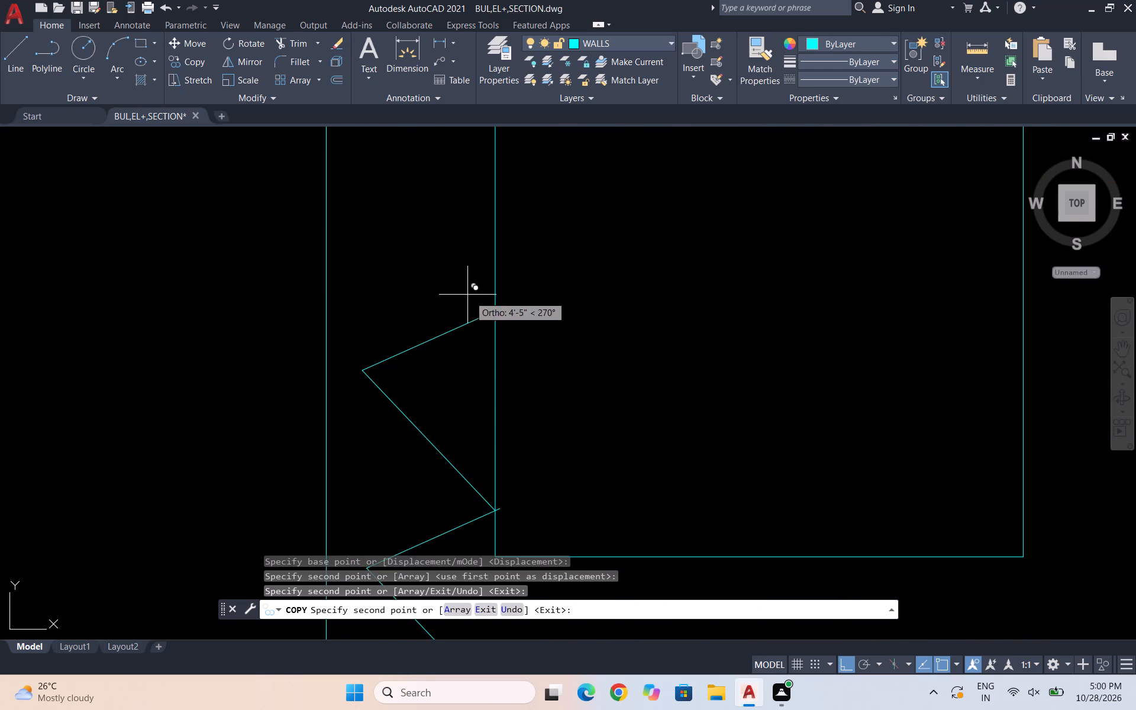
click(499, 314)
scroll(427, 352, down, 2)
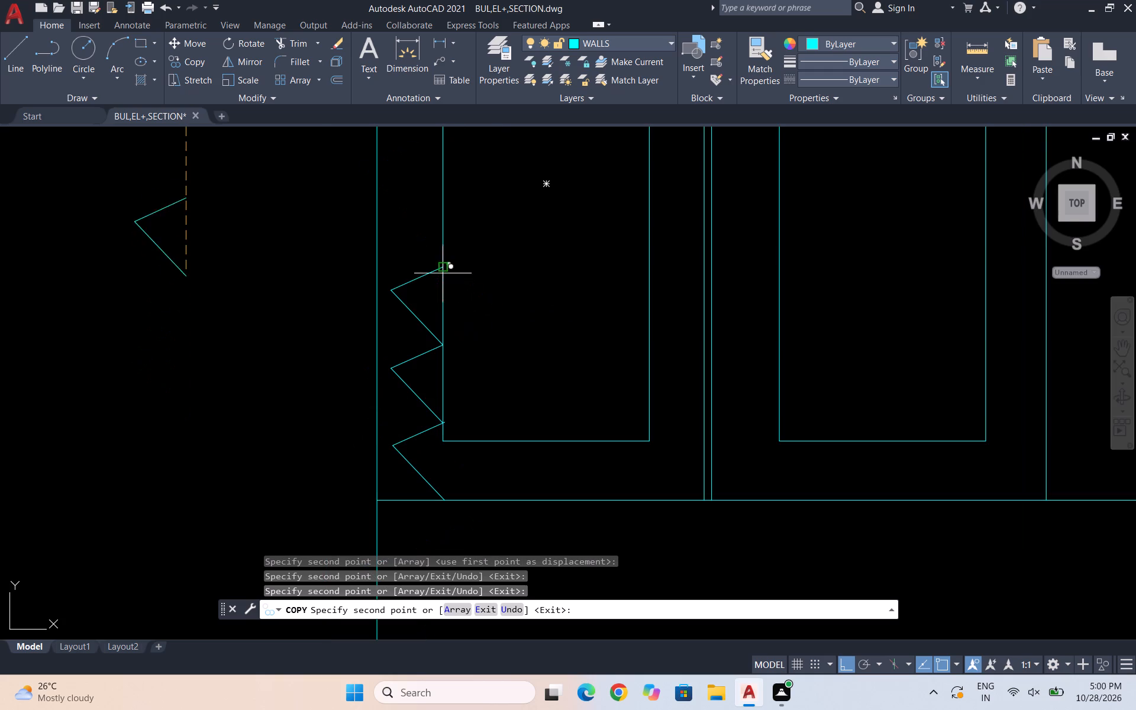
click(441, 269)
Continue the zigzag up the left leaf's left side with four more end-to-end copies, reaching the top-left corner.
scroll(437, 288, down, 3)
scroll(440, 283, up, 3)
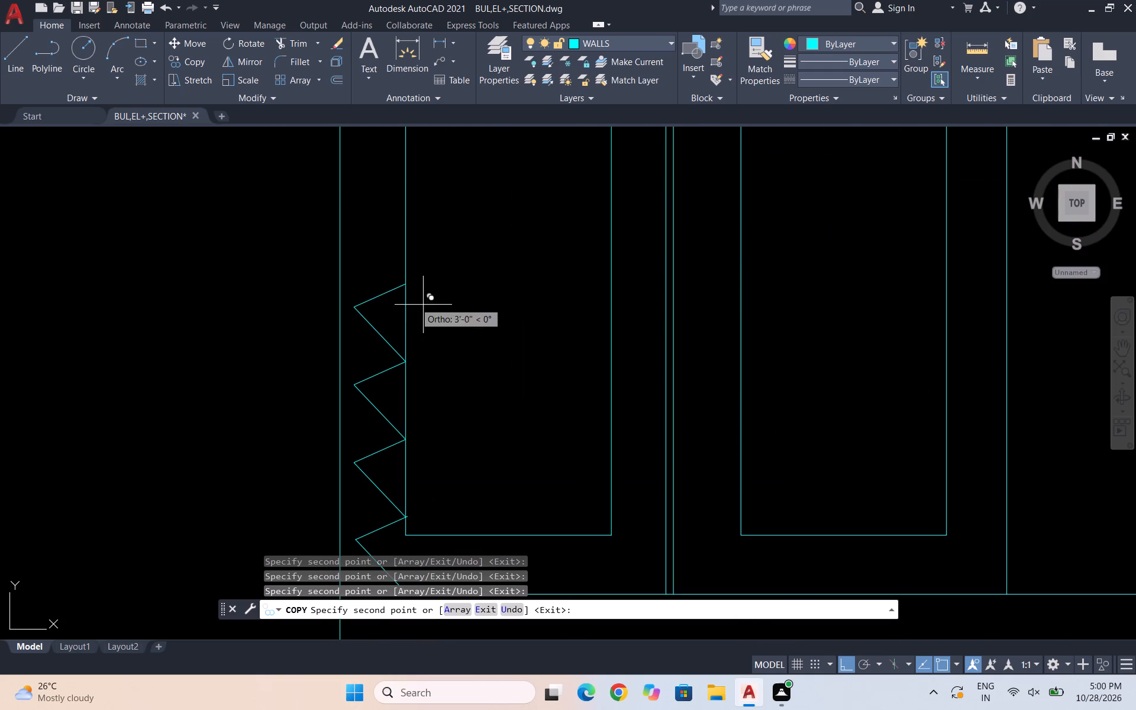
click(402, 283)
scroll(402, 283, down, 3)
scroll(415, 253, up, 3)
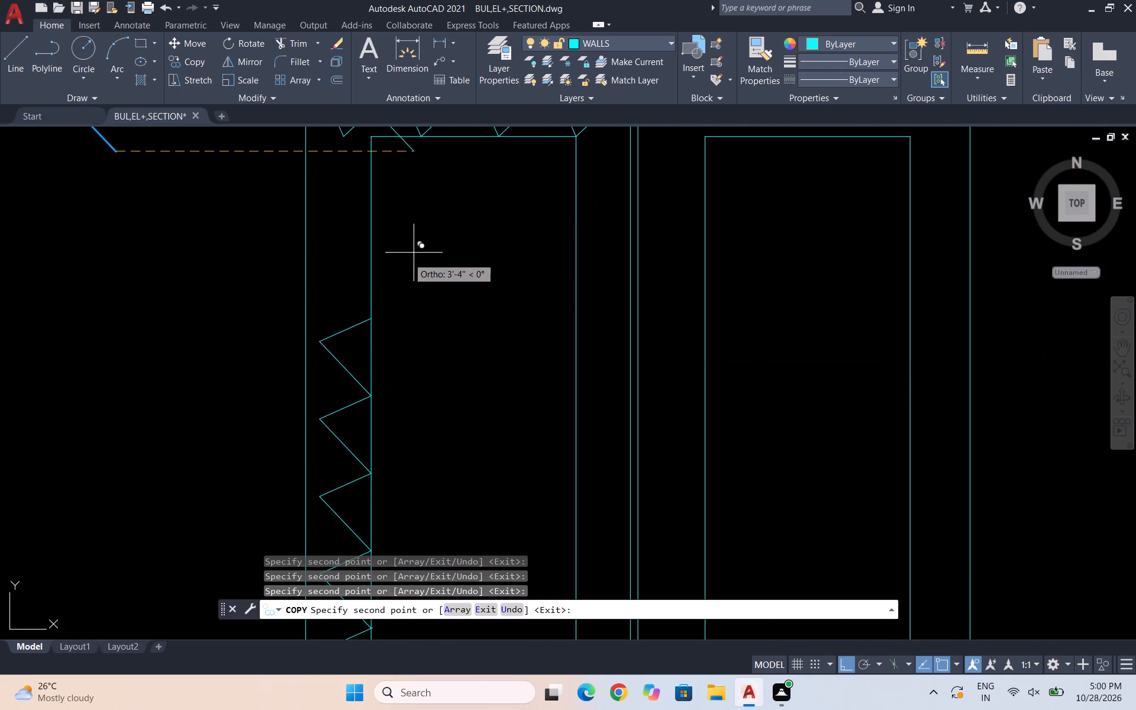
click(374, 317)
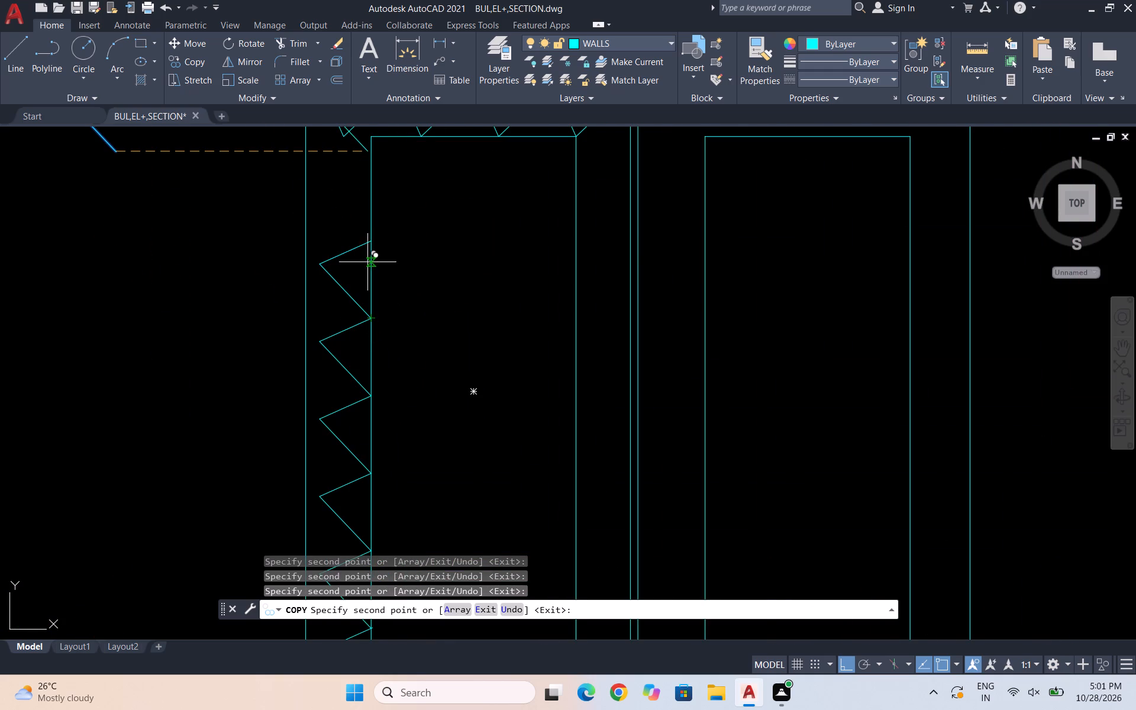
click(366, 238)
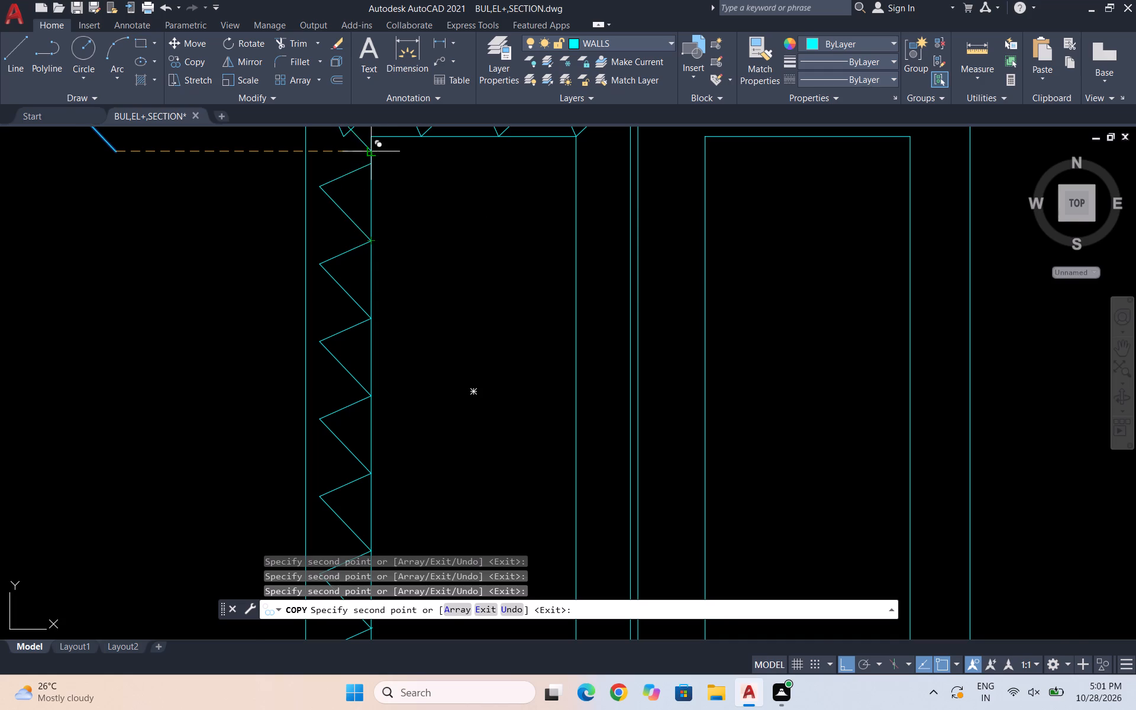
scroll(342, 223, down, 4)
scroll(330, 253, up, 7)
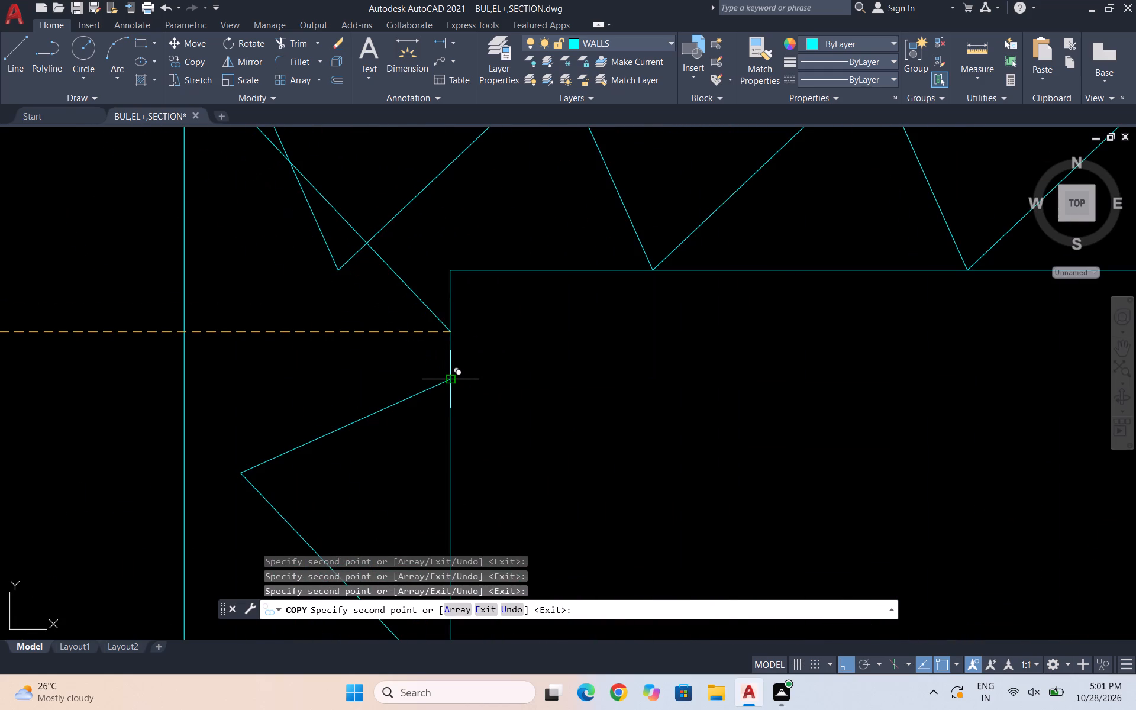
click(448, 379)
scroll(224, 354, down, 3)
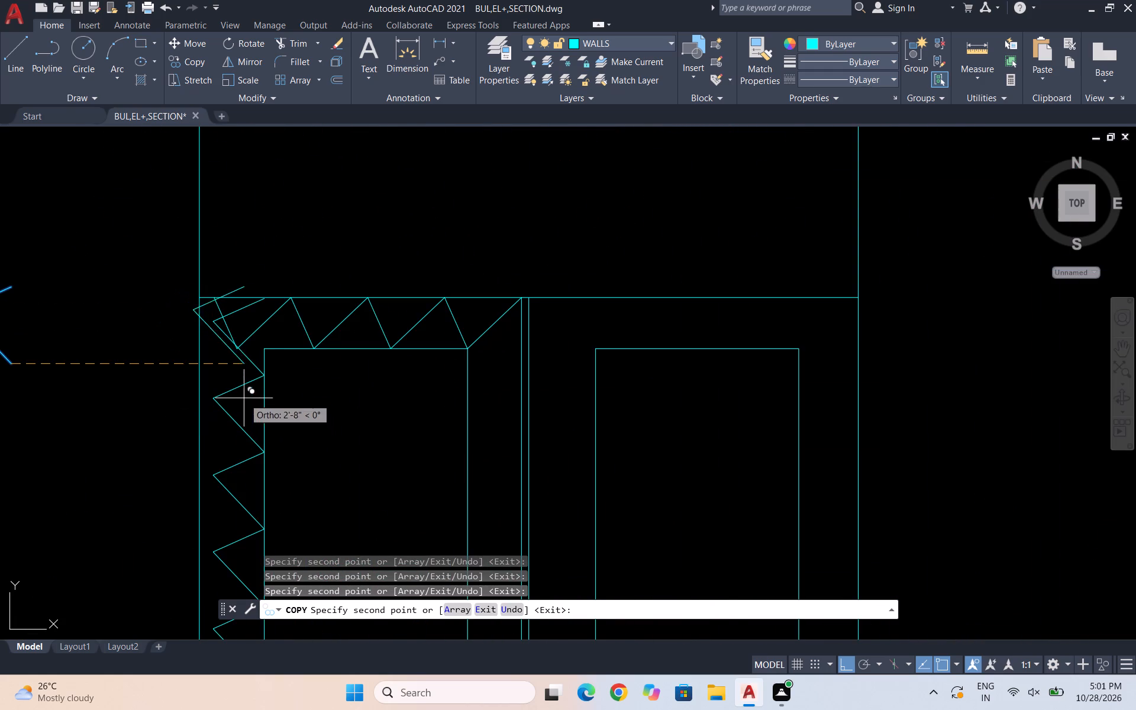
key(Escape)
Trim off the uppermost V's short arm at the leaf's top-left corner and extend its long line to the door's left edge.
scroll(233, 337, up, 3)
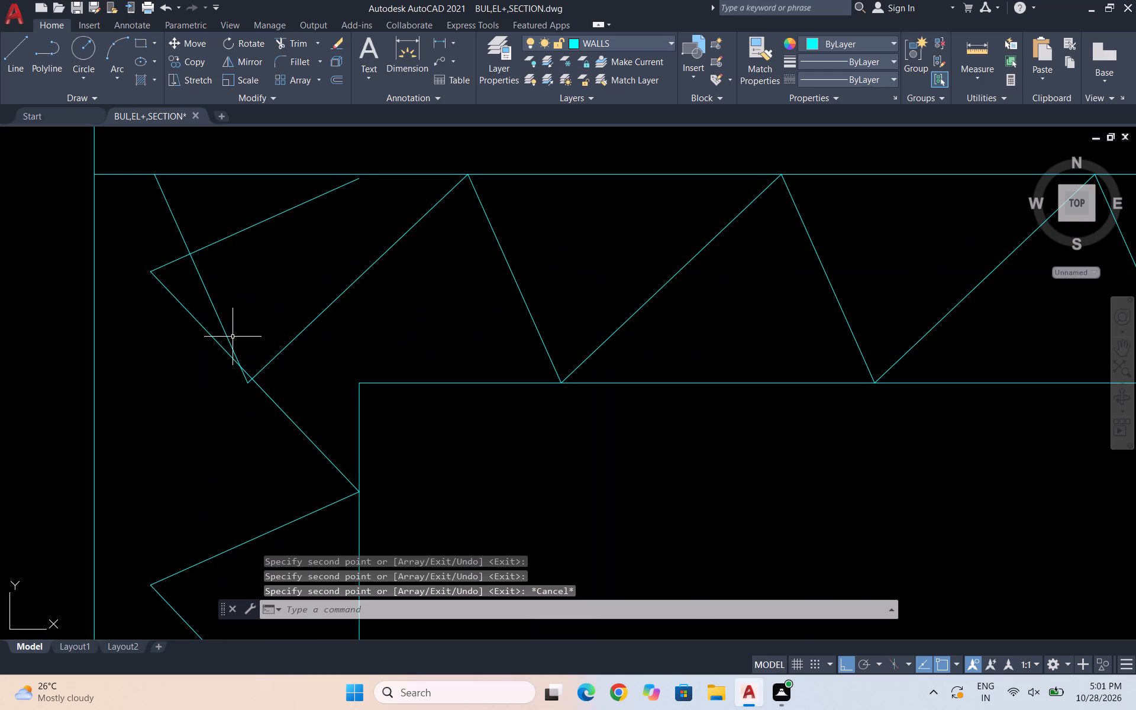
text(tr)
key(Return)
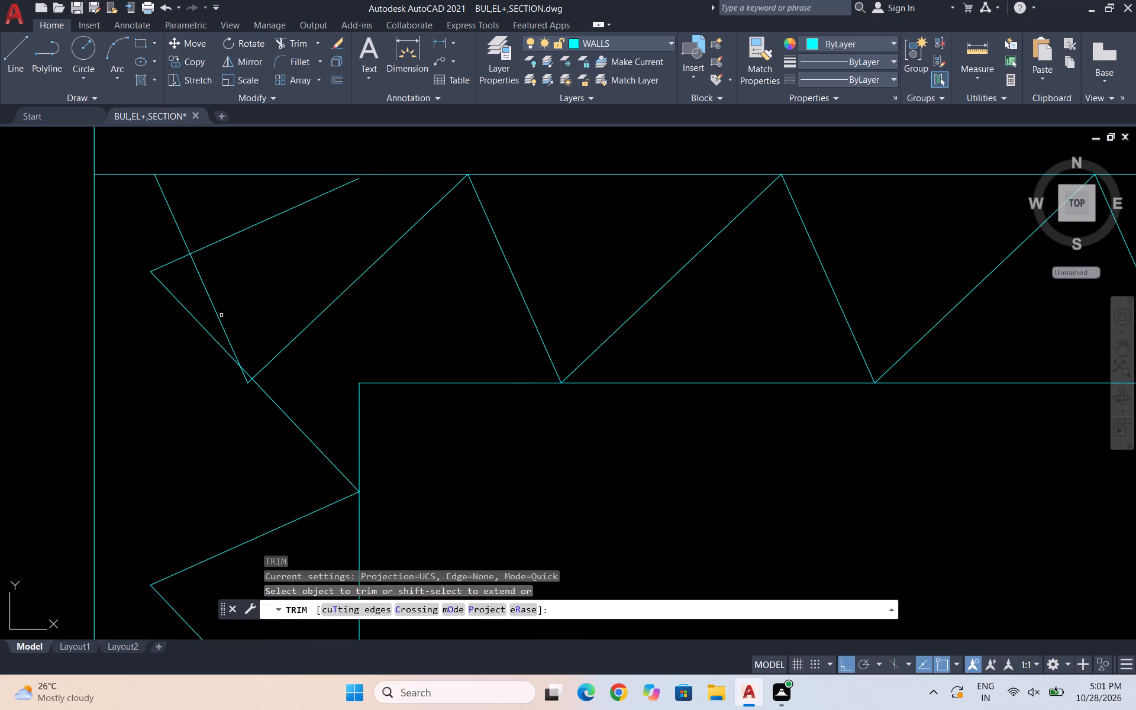
click(223, 306)
click(224, 231)
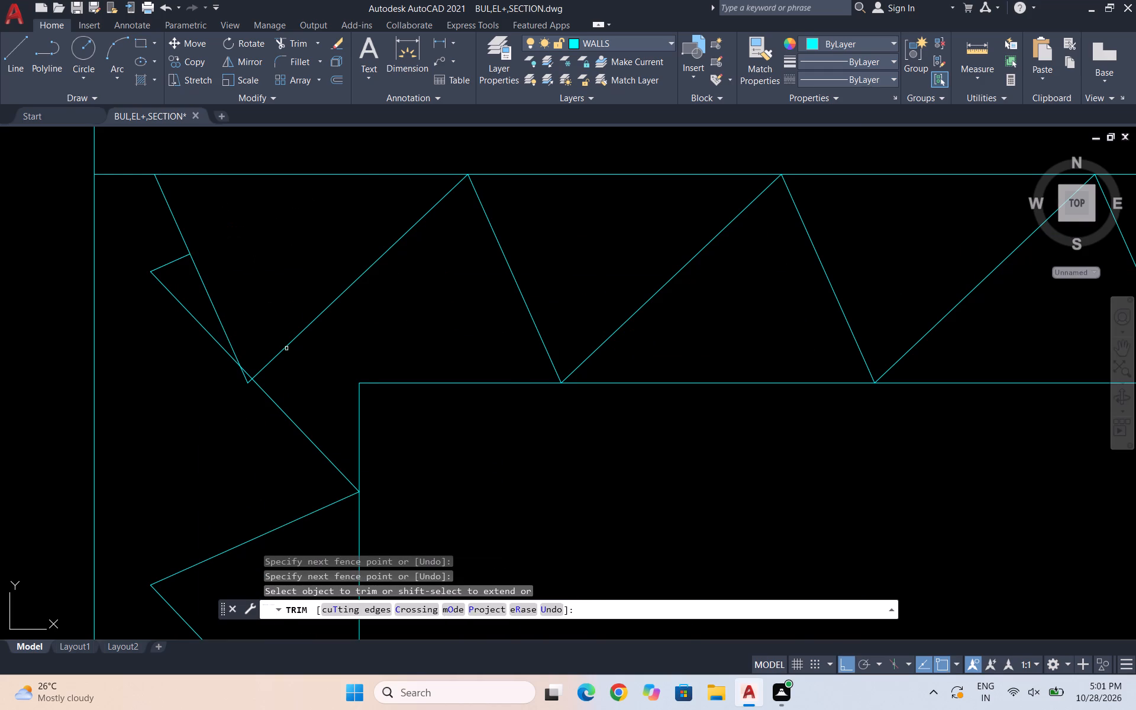
scroll(265, 346, up, 2)
click(230, 433)
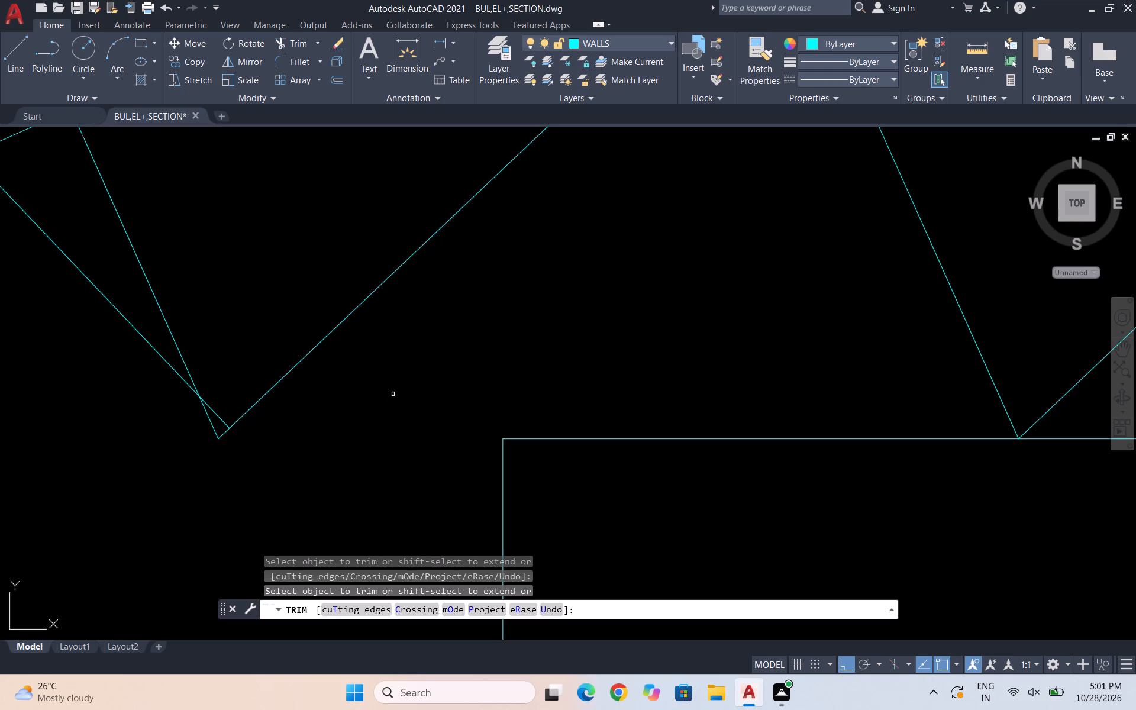
key(ctrl+z)
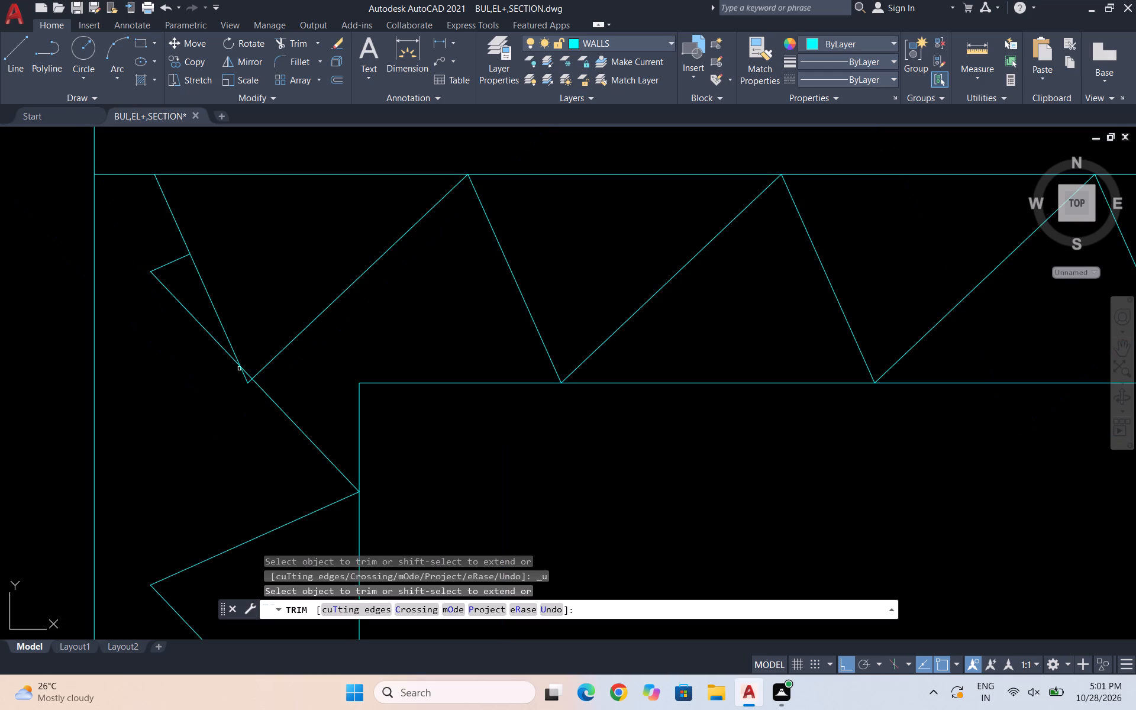
click(182, 271)
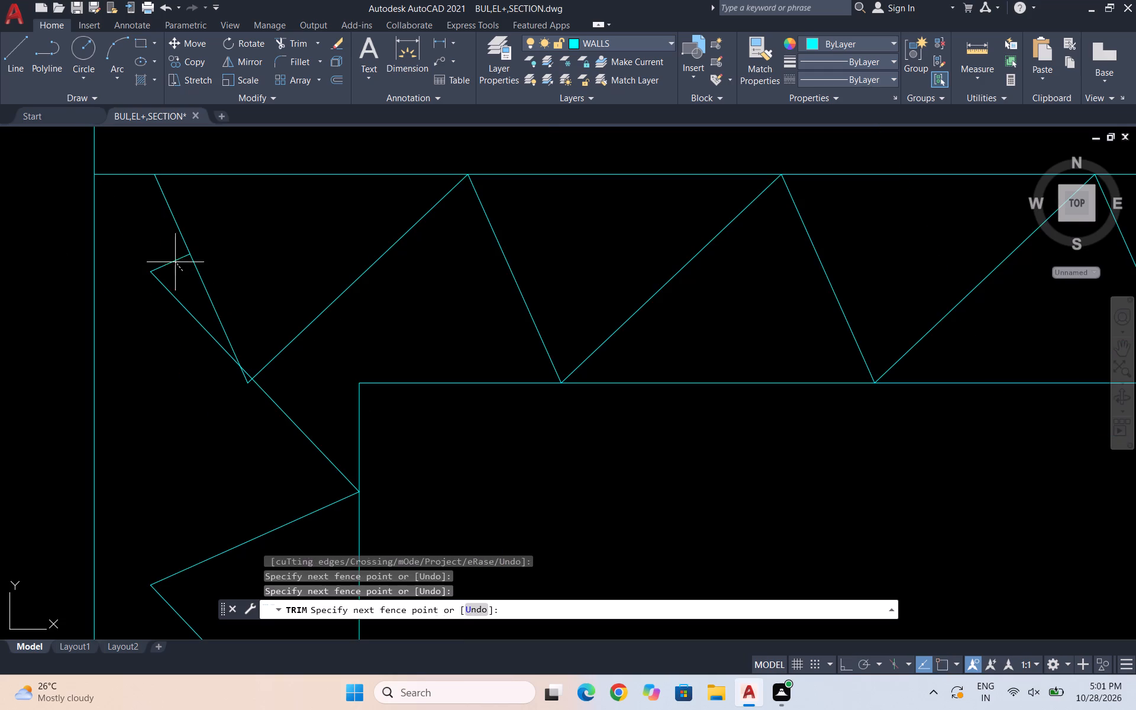
click(163, 246)
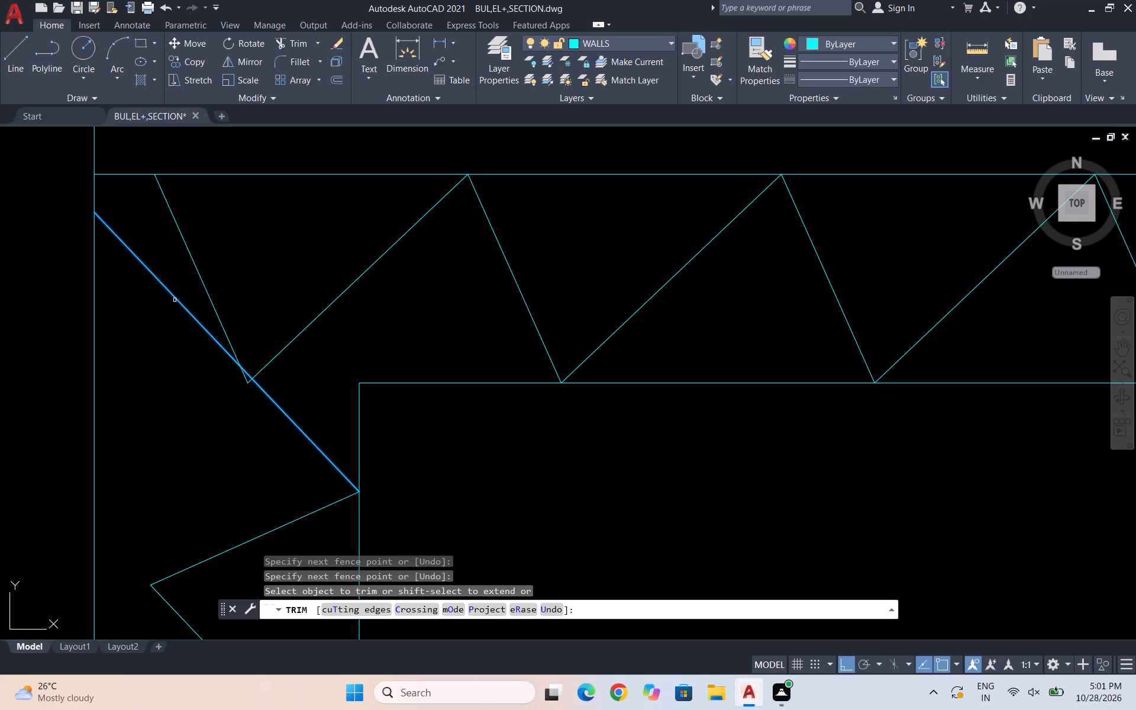
shift+click(175, 300)
scroll(362, 263, down, 2)
scroll(477, 235, down, 1)
scroll(543, 289, down, 2)
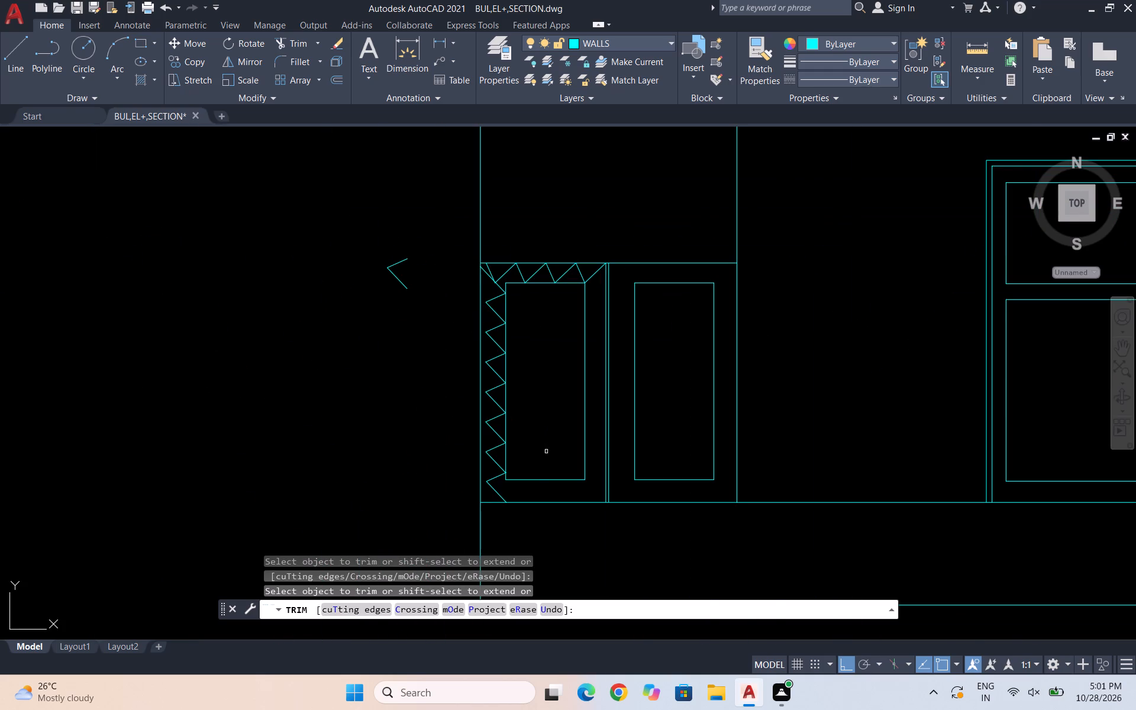
key(Escape)
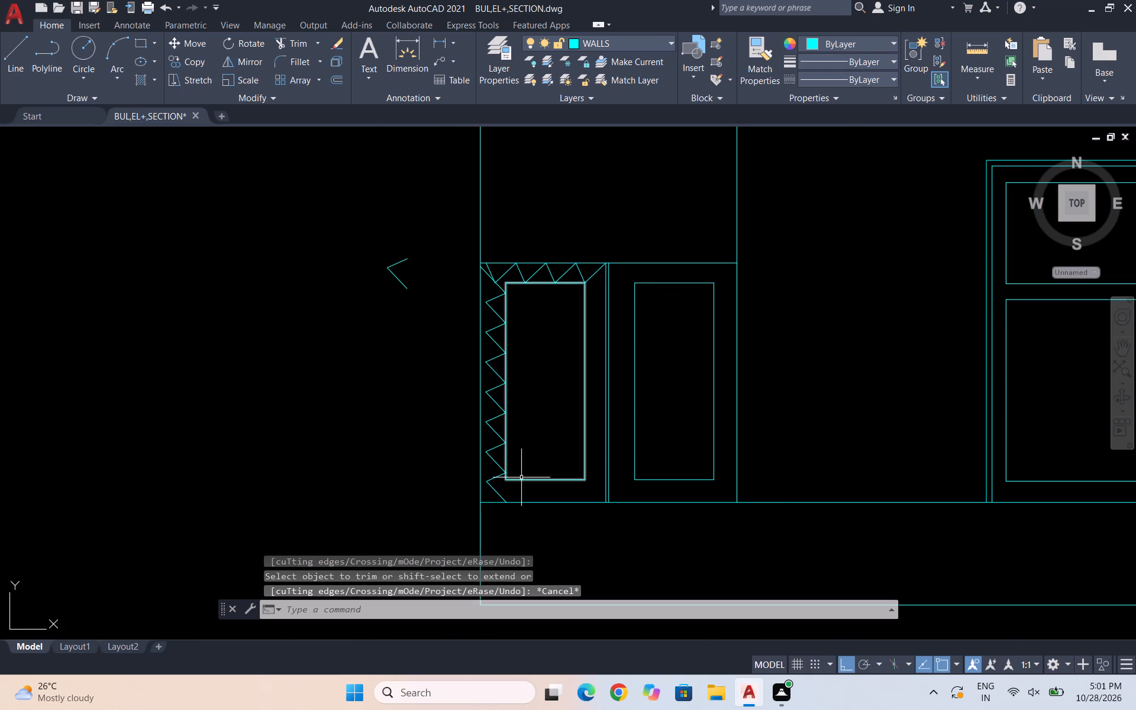
Rotate the spare V outside the door by 90° about its lower end so that it opens upward.
scroll(502, 498, up, 2)
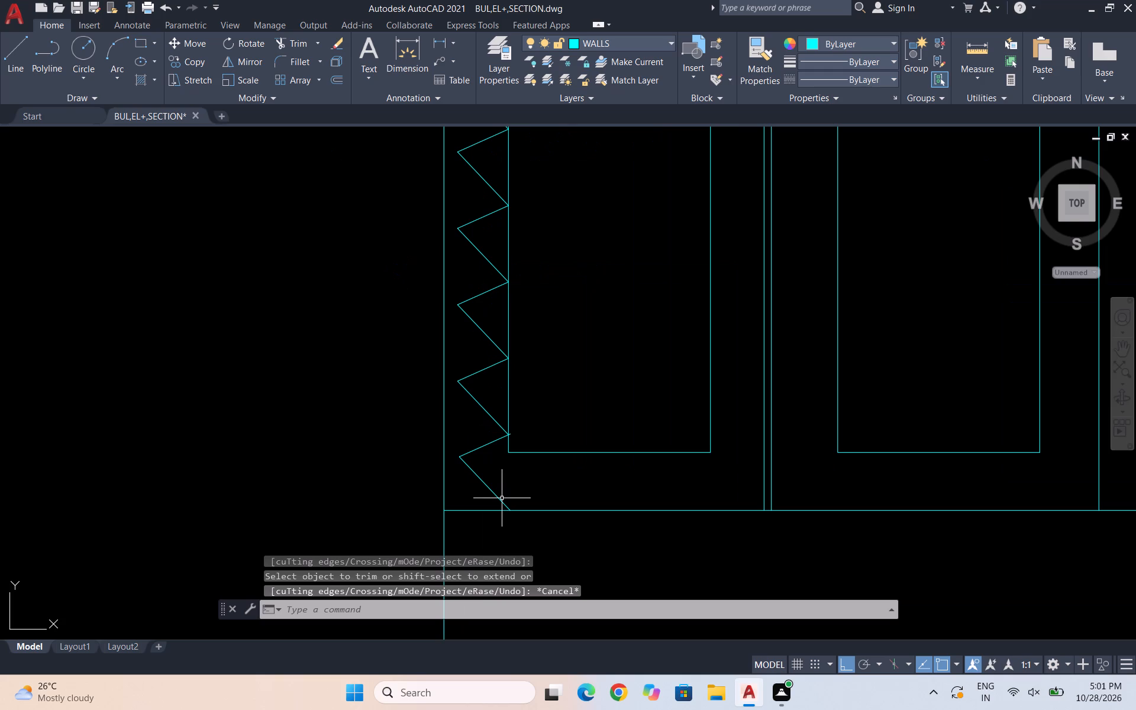
scroll(551, 483, down, 2)
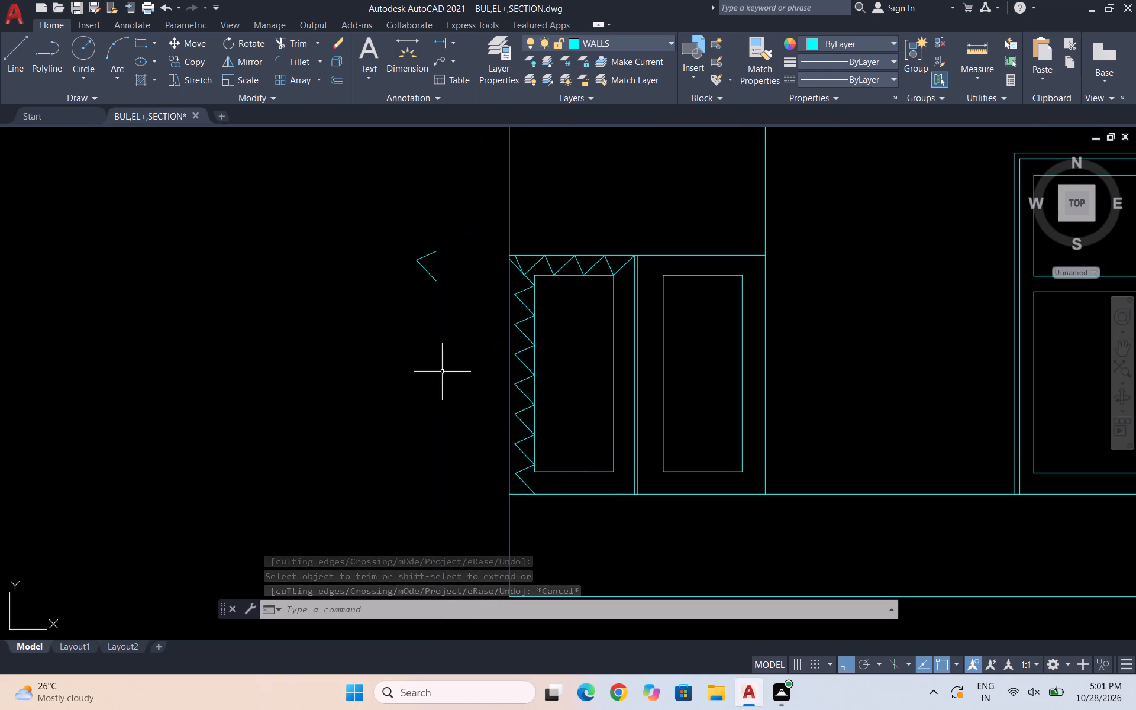
drag(456, 295, 438, 277)
click(386, 218)
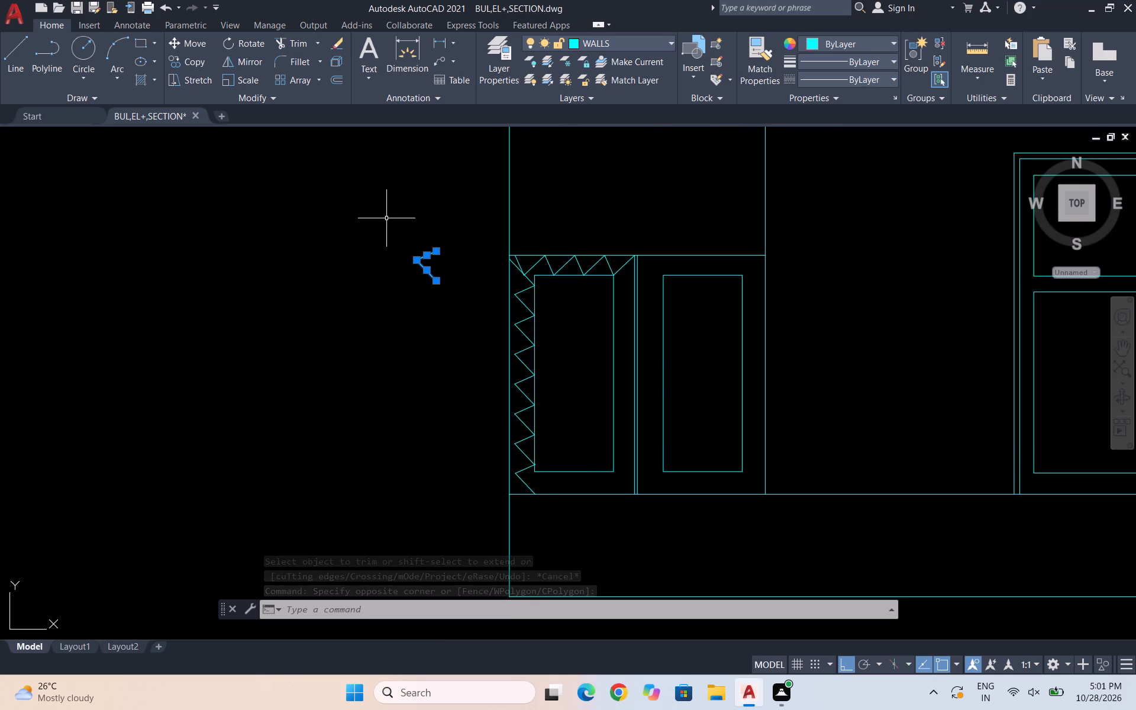
text(rp)
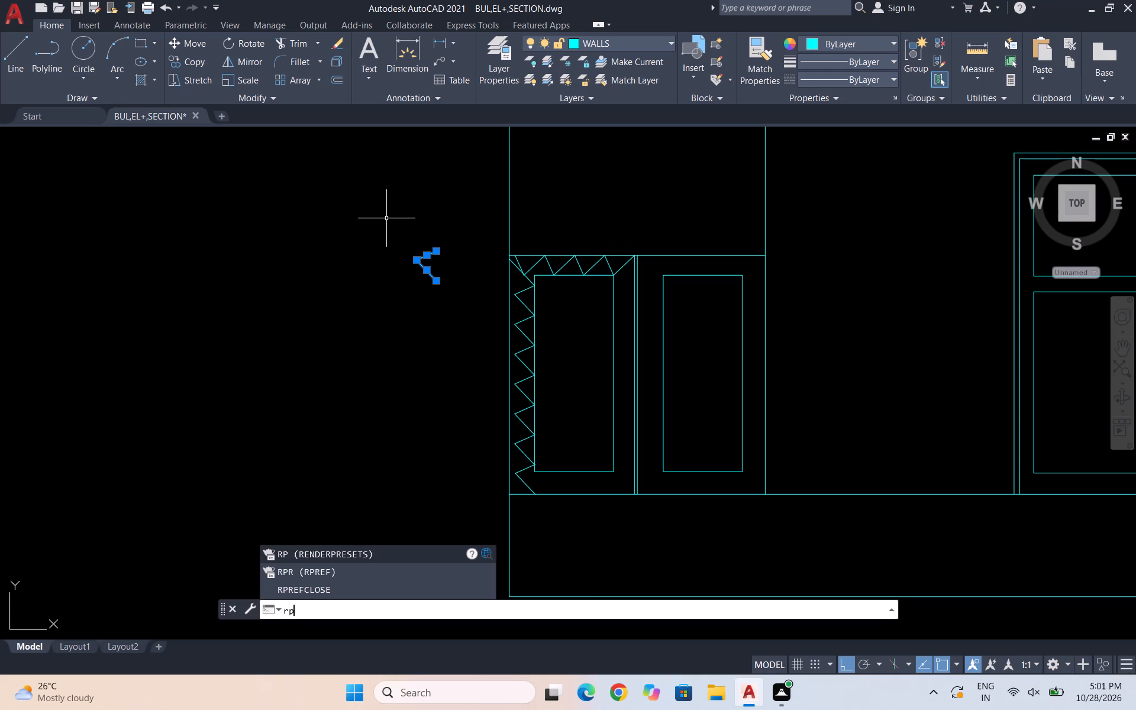
key(BackSpace)
key(o)
key(Return)
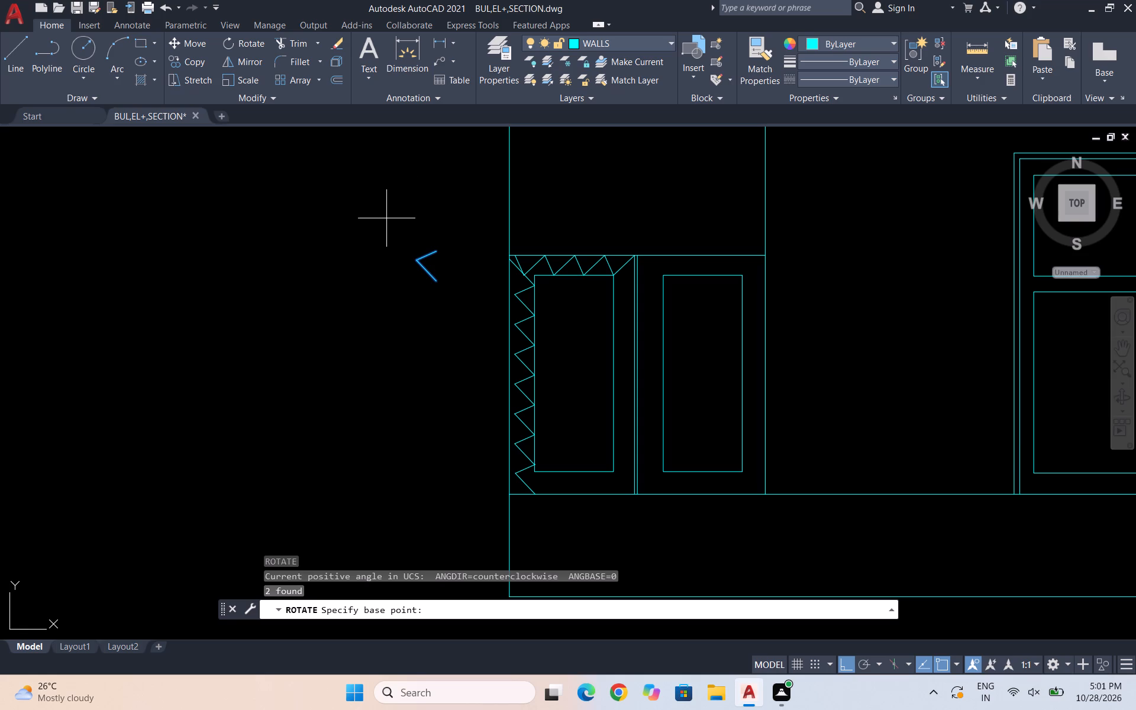
click(432, 283)
click(455, 191)
key(Escape)
Copy the upward-opening V by its upper-right end to the left leaf's inner edge, level with the panel's bottom edge.
drag(449, 298, 435, 298)
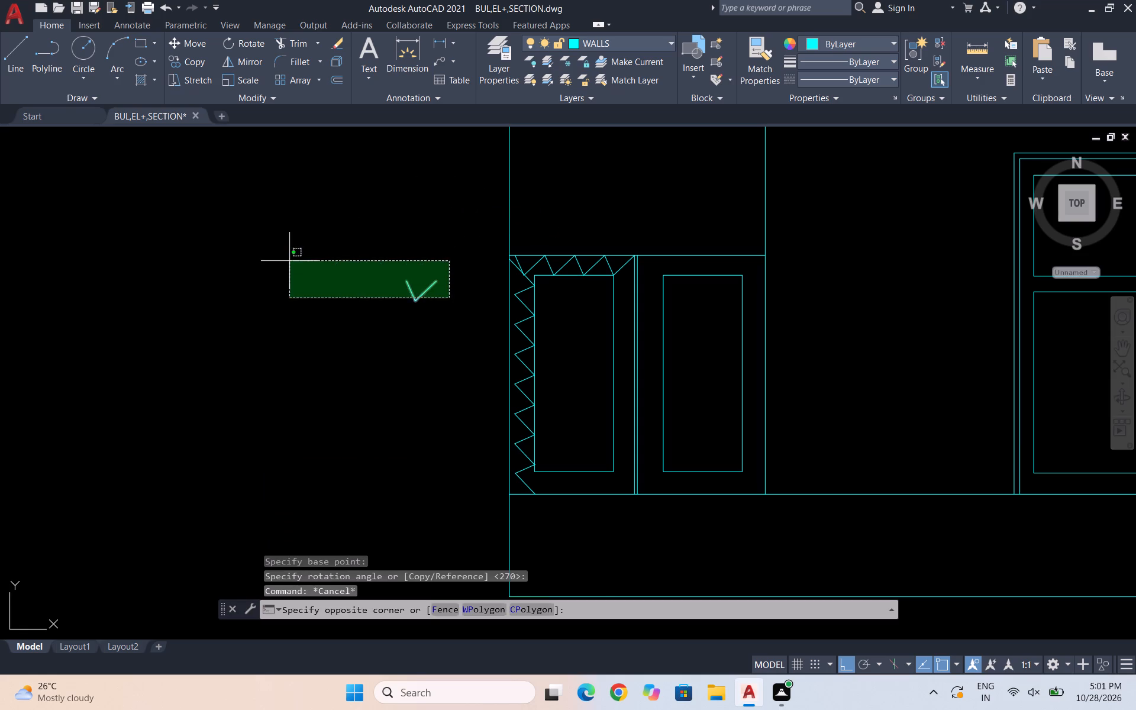
click(289, 261)
text(co)
key(Return)
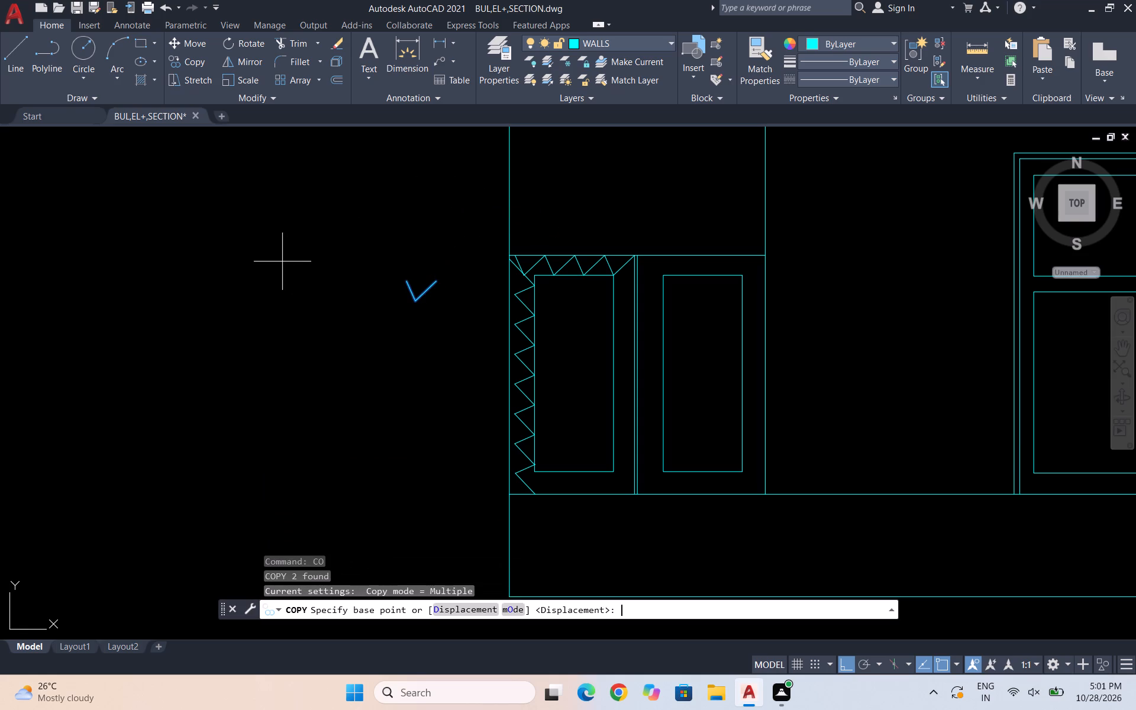
click(433, 285)
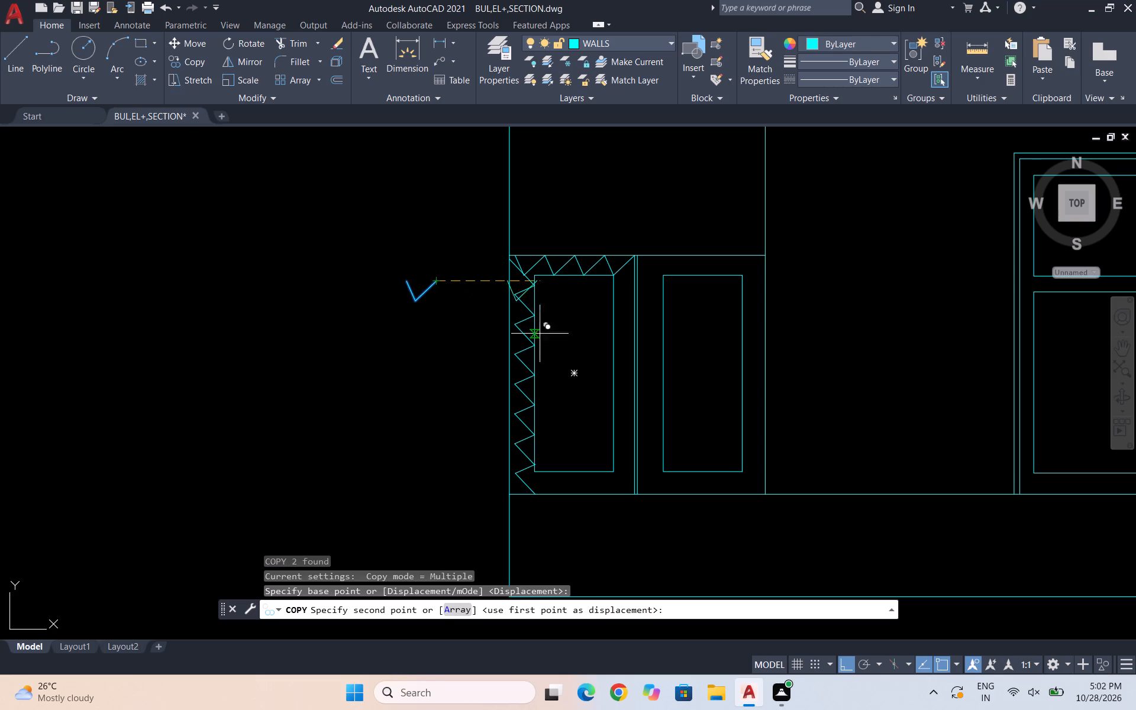
scroll(608, 495, up, 2)
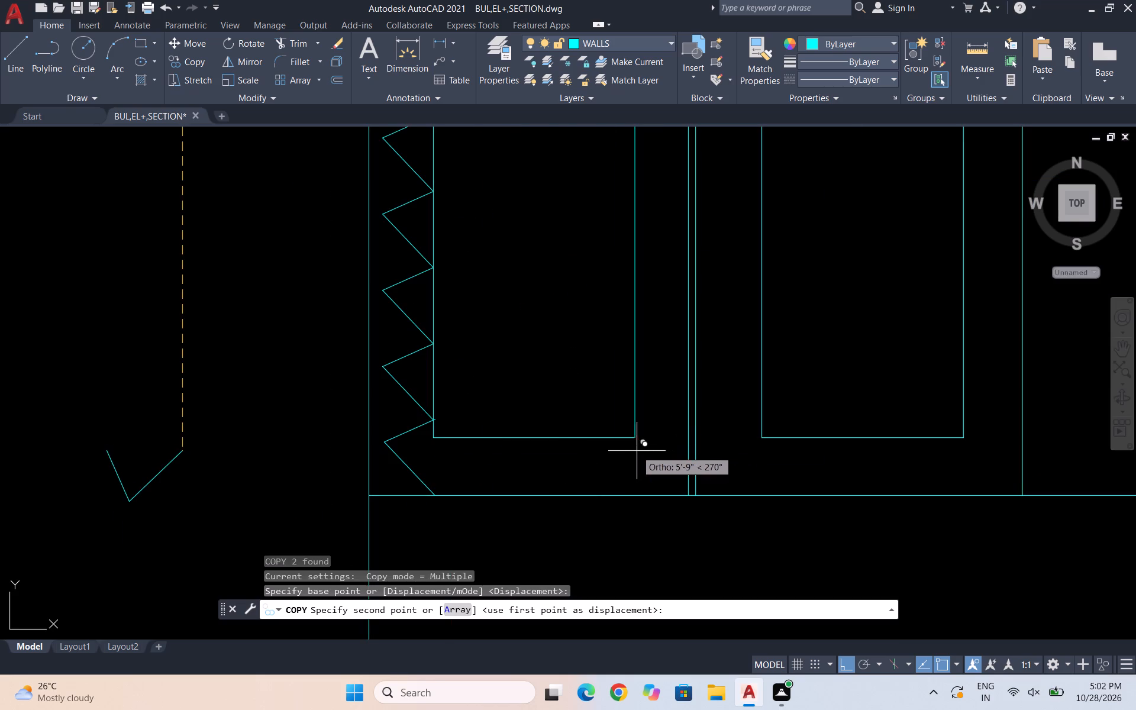
click(689, 439)
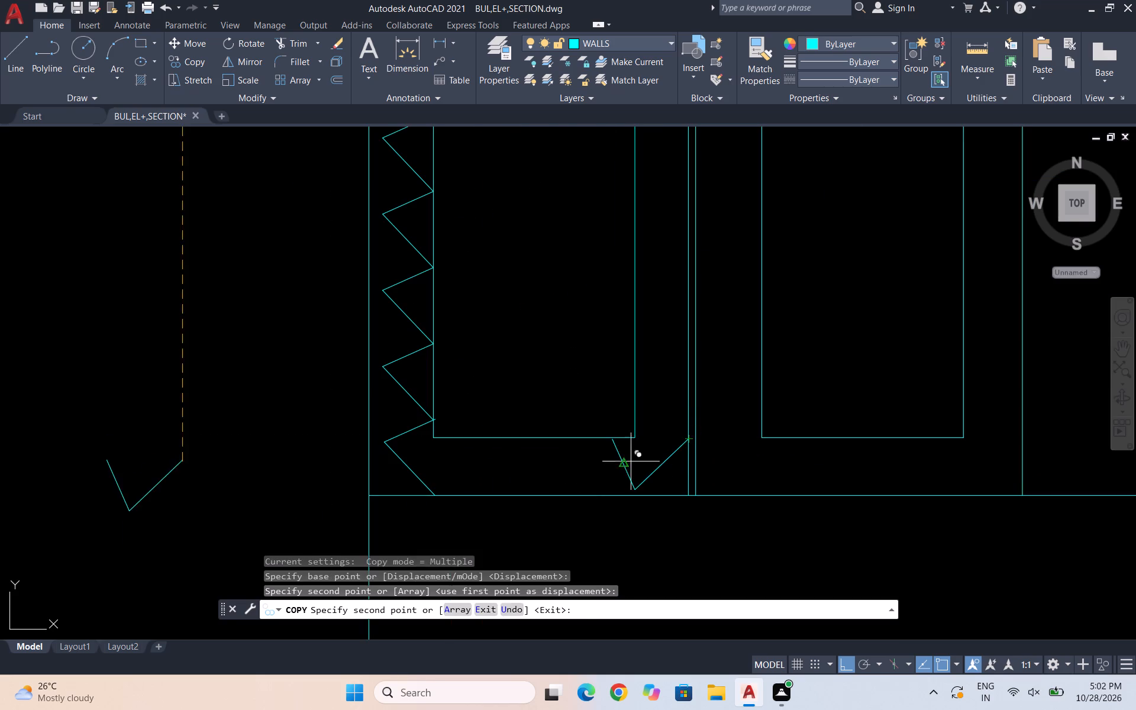
key(Escape)
Copy the V below the panel three times end to end leftward, forming a zigzag along the left leaf's bottom edge.
drag(672, 472, 664, 472)
click(597, 472)
text(co)
key(Return)
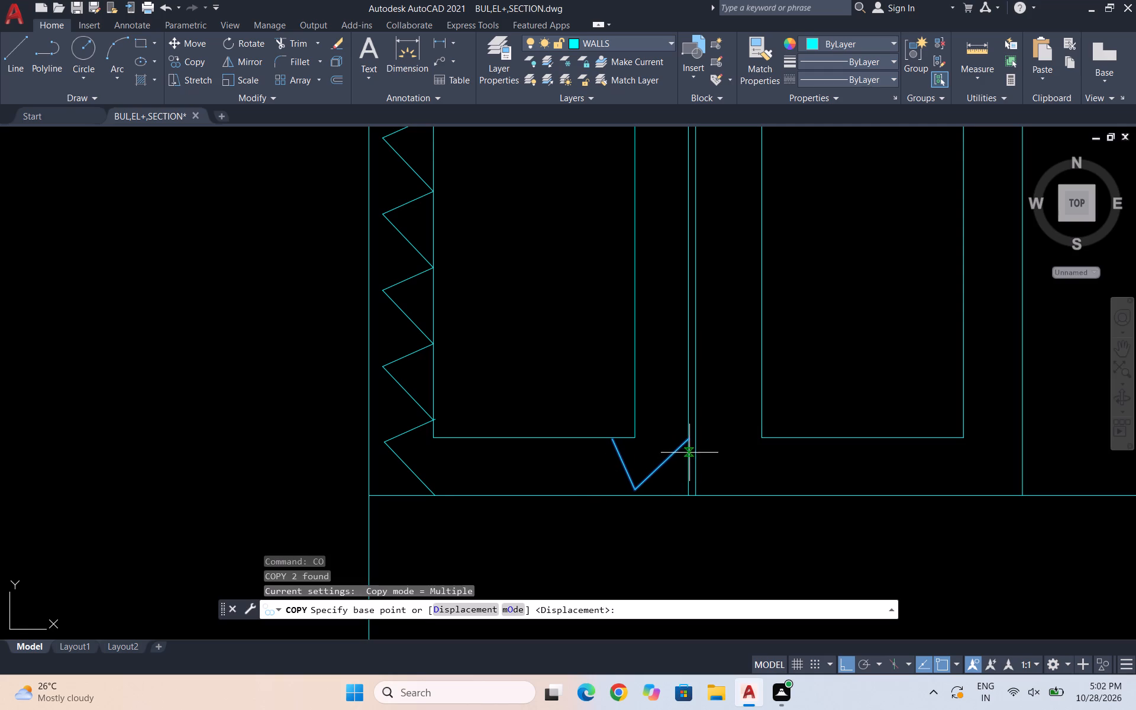
click(690, 444)
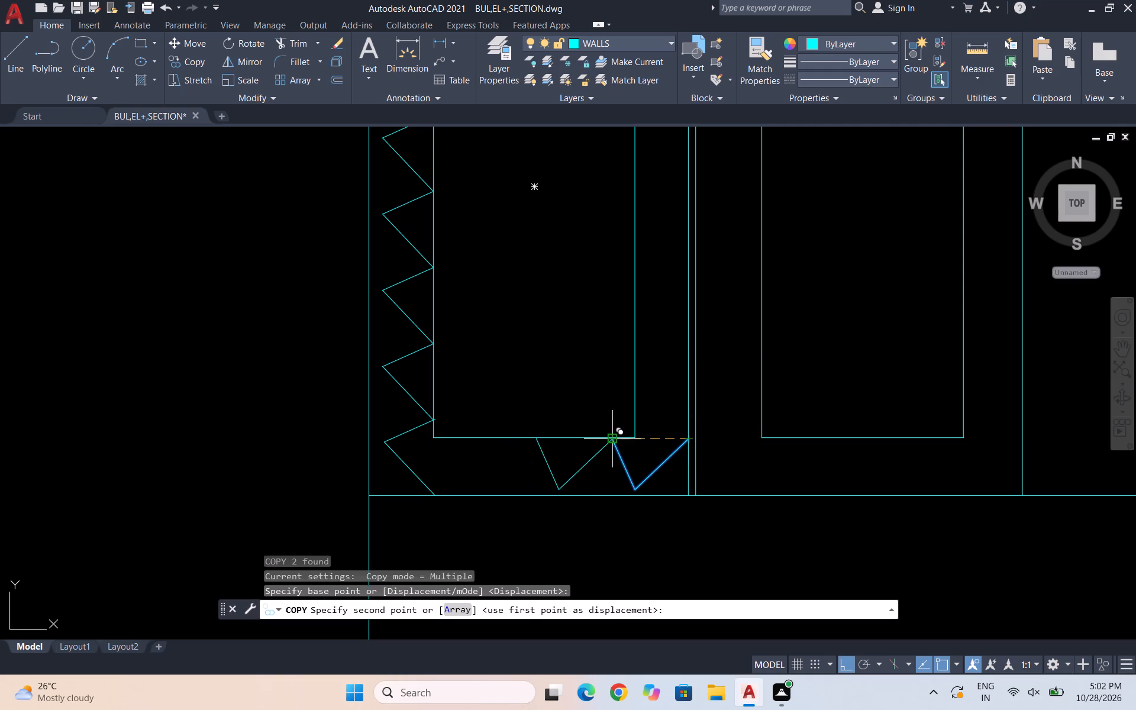
click(614, 440)
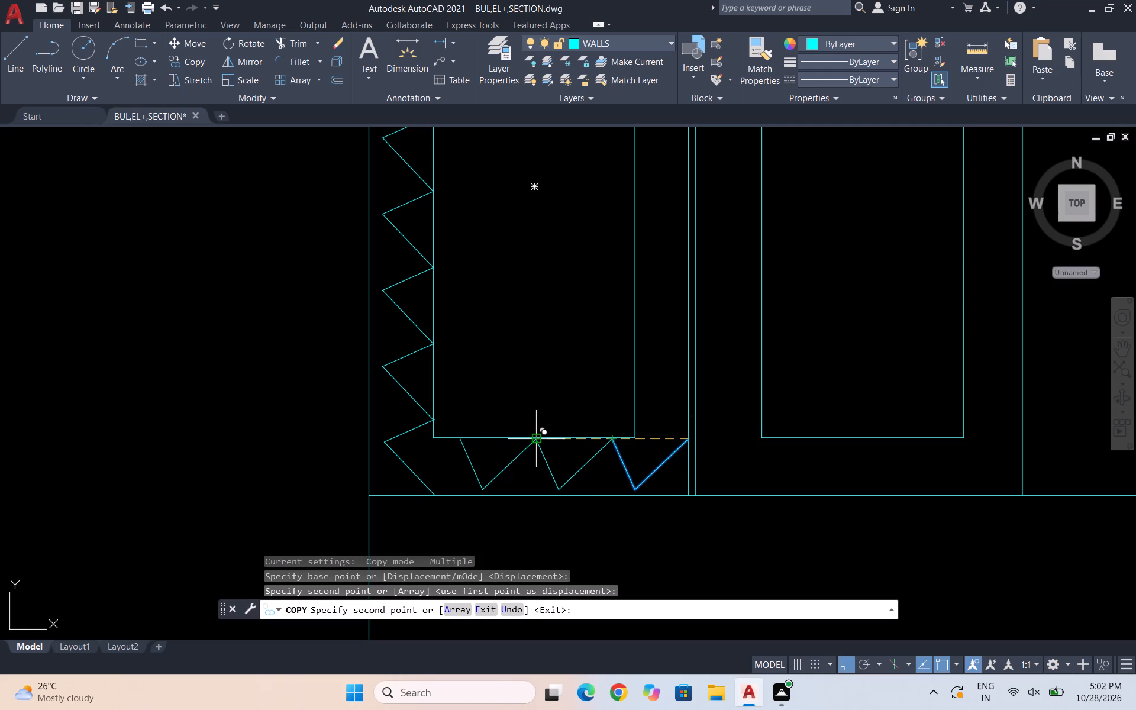
click(535, 440)
click(457, 442)
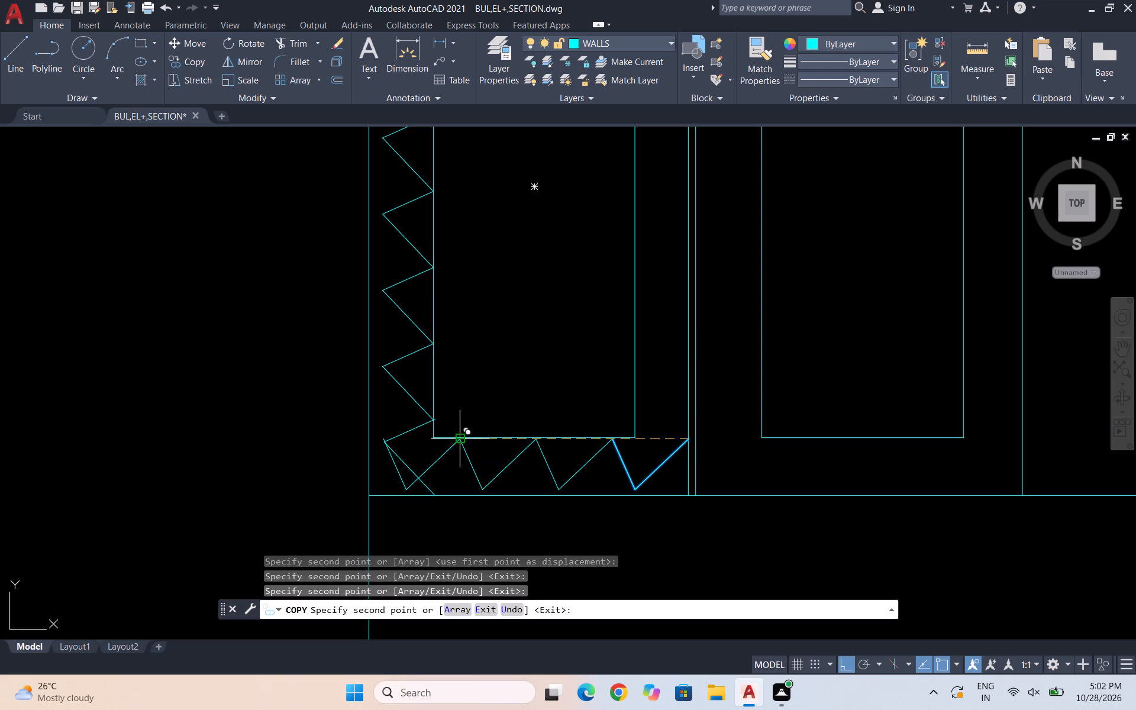
Trim off the last V's short arm at the left leaf's bottom-left corner and extend its long line to the door's bottom edge.
key(Escape)
text(tr)
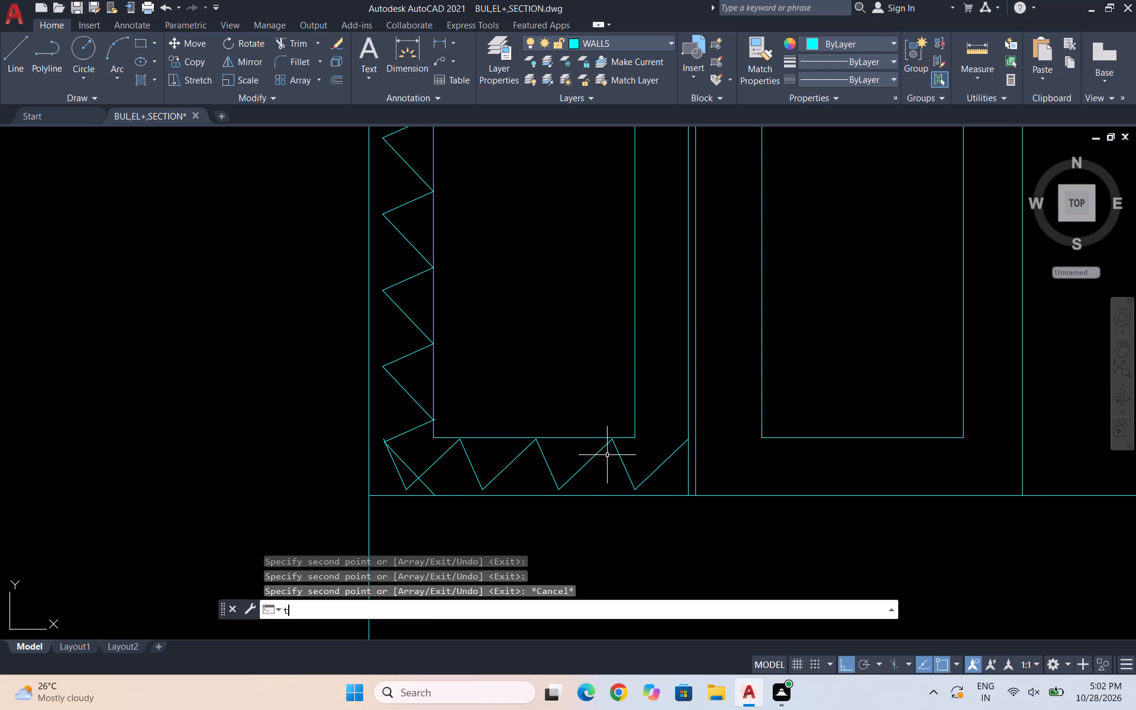
key(Return)
scroll(396, 483, up, 3)
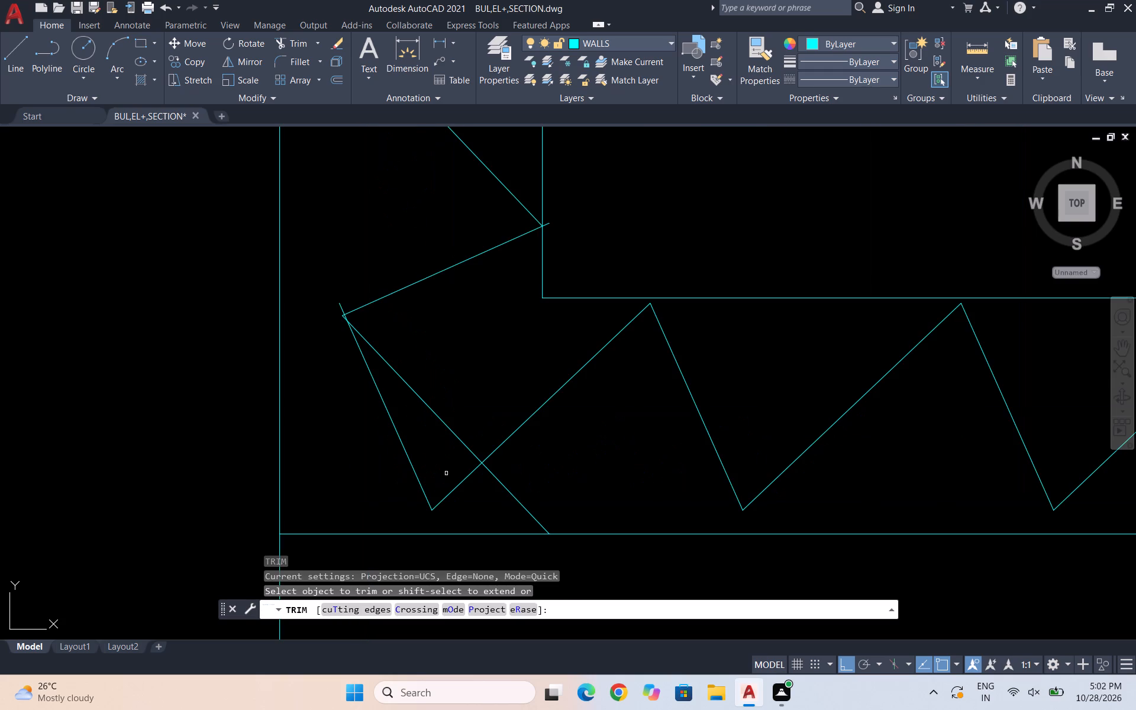
click(446, 473)
click(362, 473)
scroll(332, 318, up, 4)
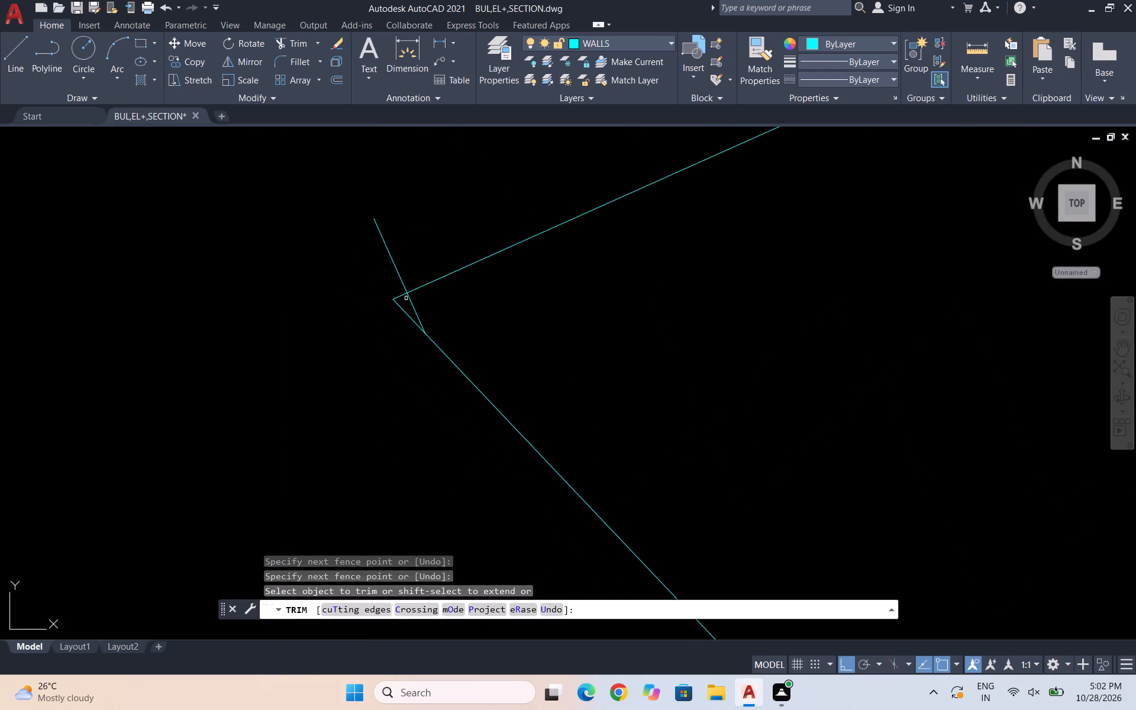
click(417, 304)
click(412, 304)
drag(408, 270, 366, 276)
click(346, 281)
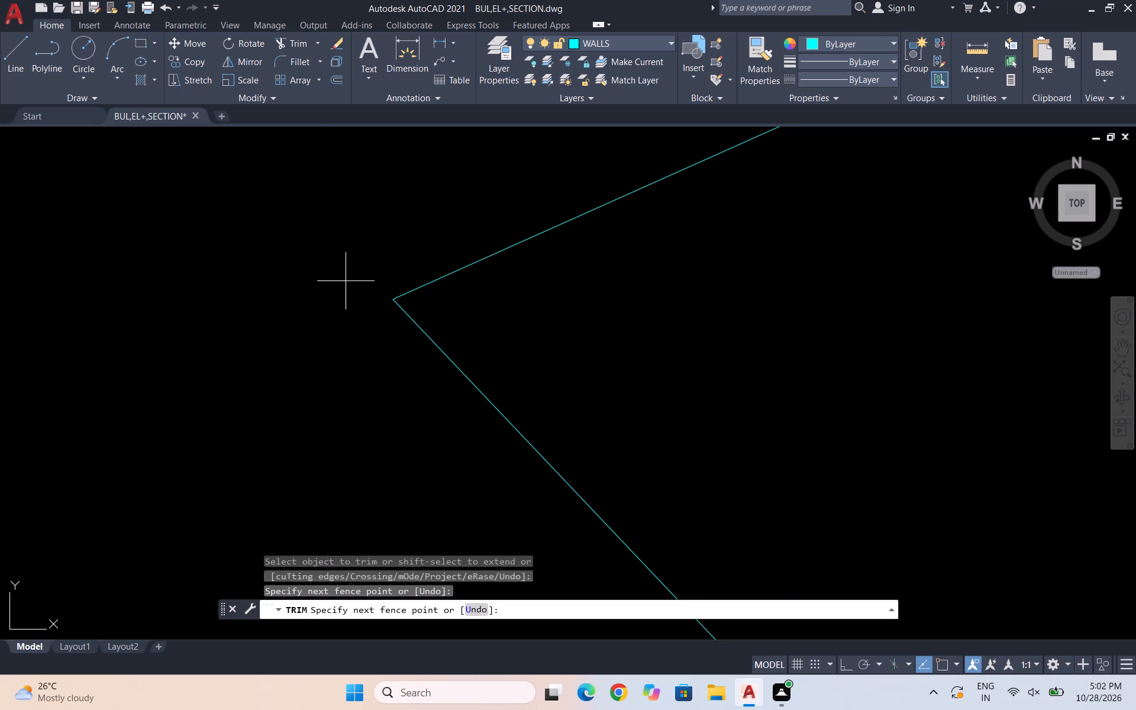
scroll(361, 257, down, 4)
click(351, 352)
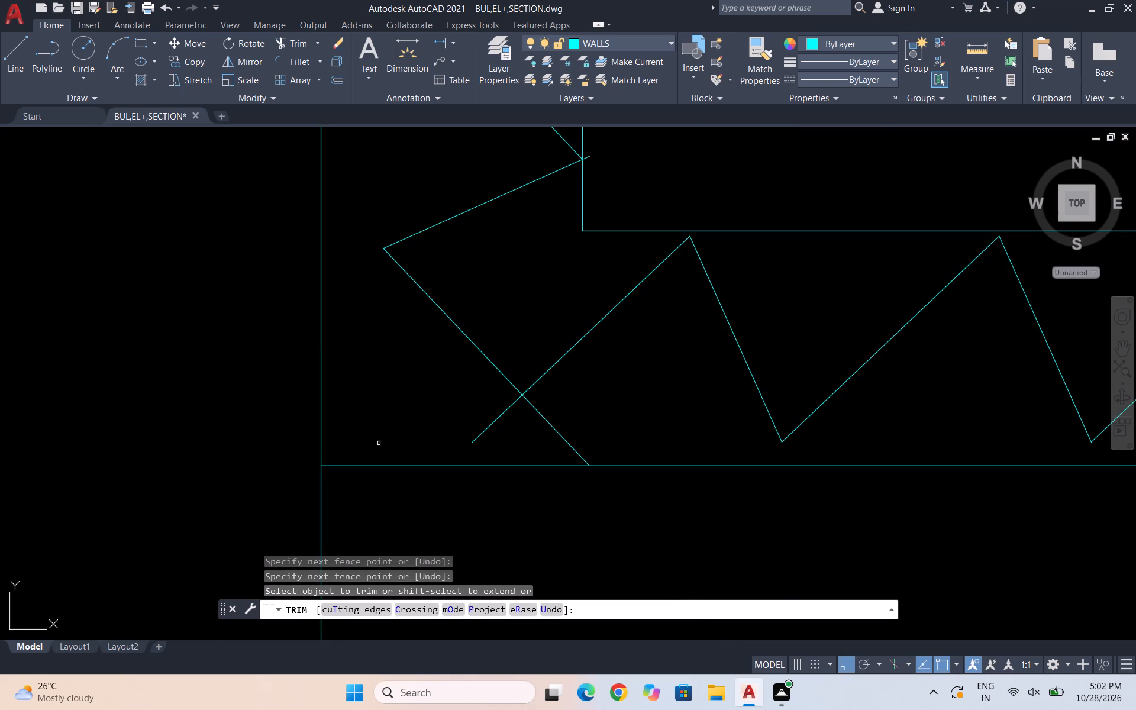
shift+click(487, 429)
scroll(411, 396, down, 3)
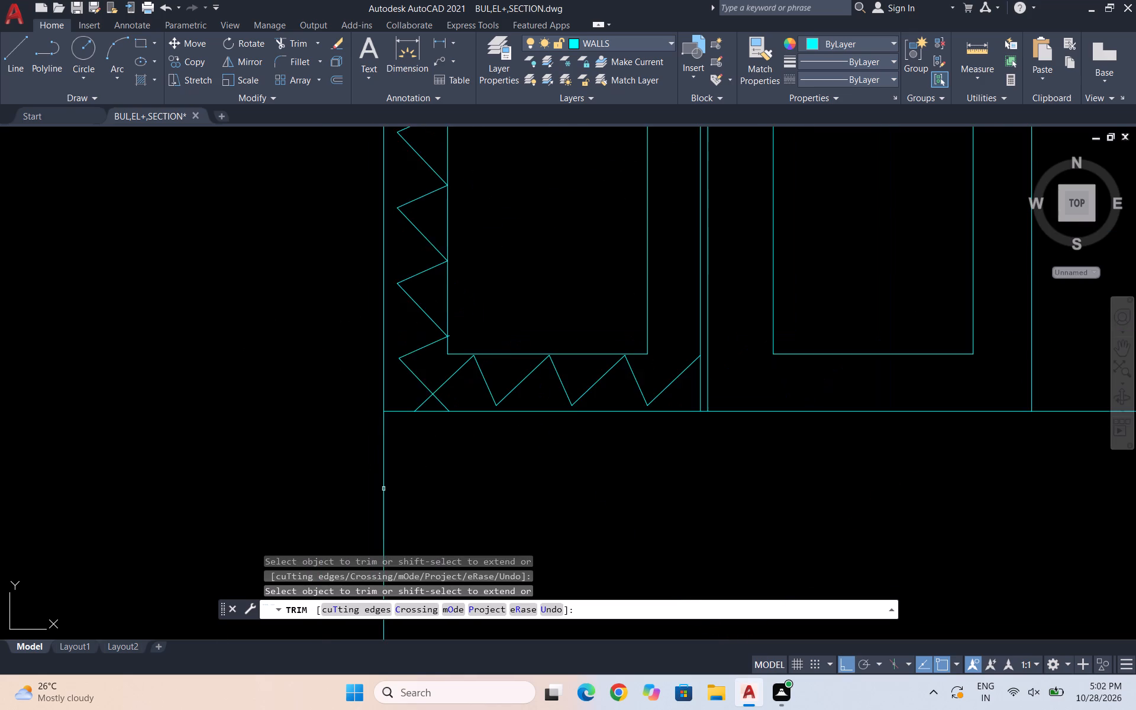
scroll(594, 450, down, 2)
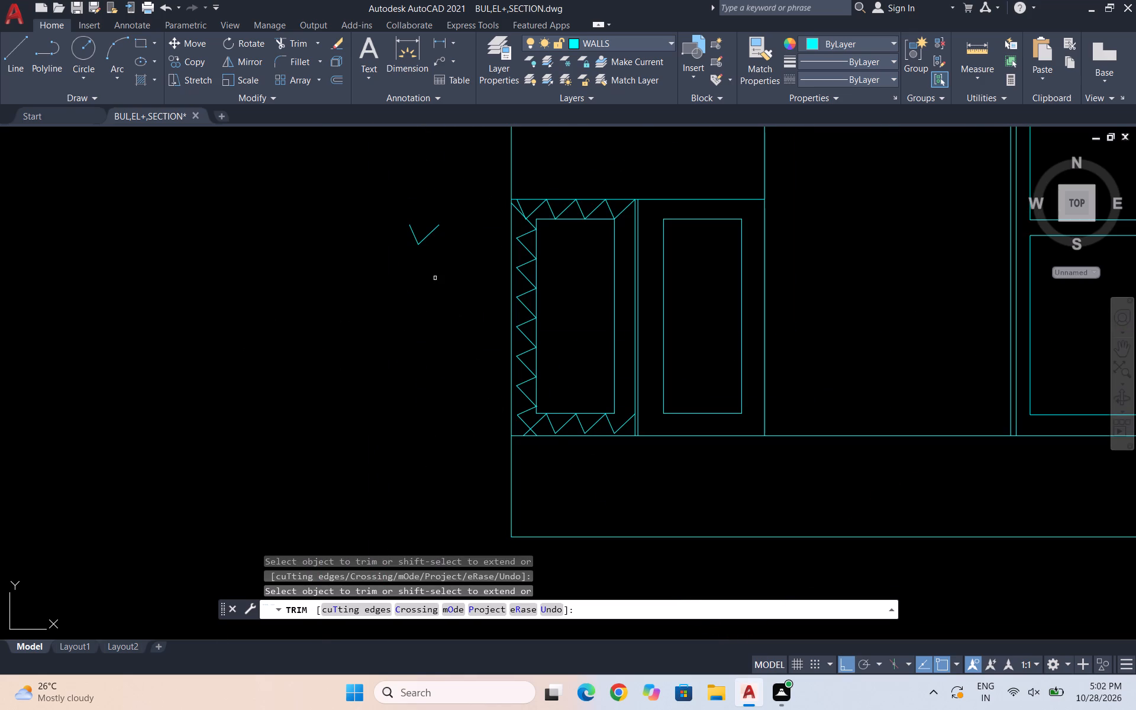
key(Escape)
Rotate the spare V outside the door by 90° about its lower vertex so that it opens sideways, away from the door.
click(424, 247)
click(387, 218)
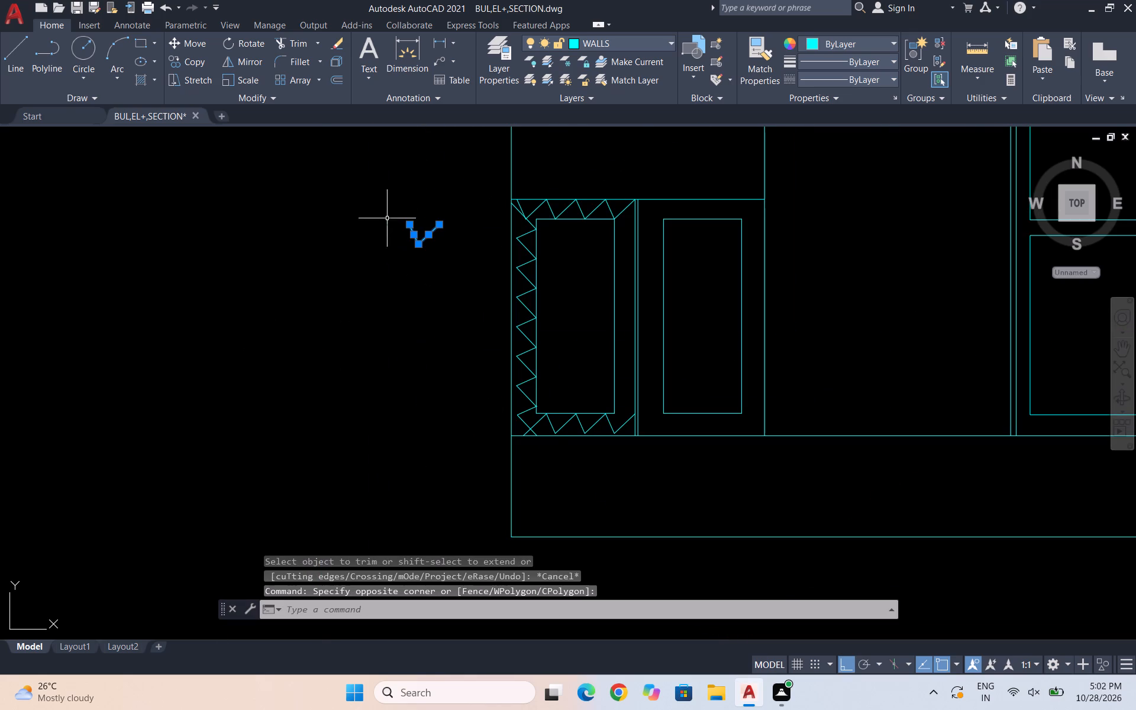
text(ro)
key(Return)
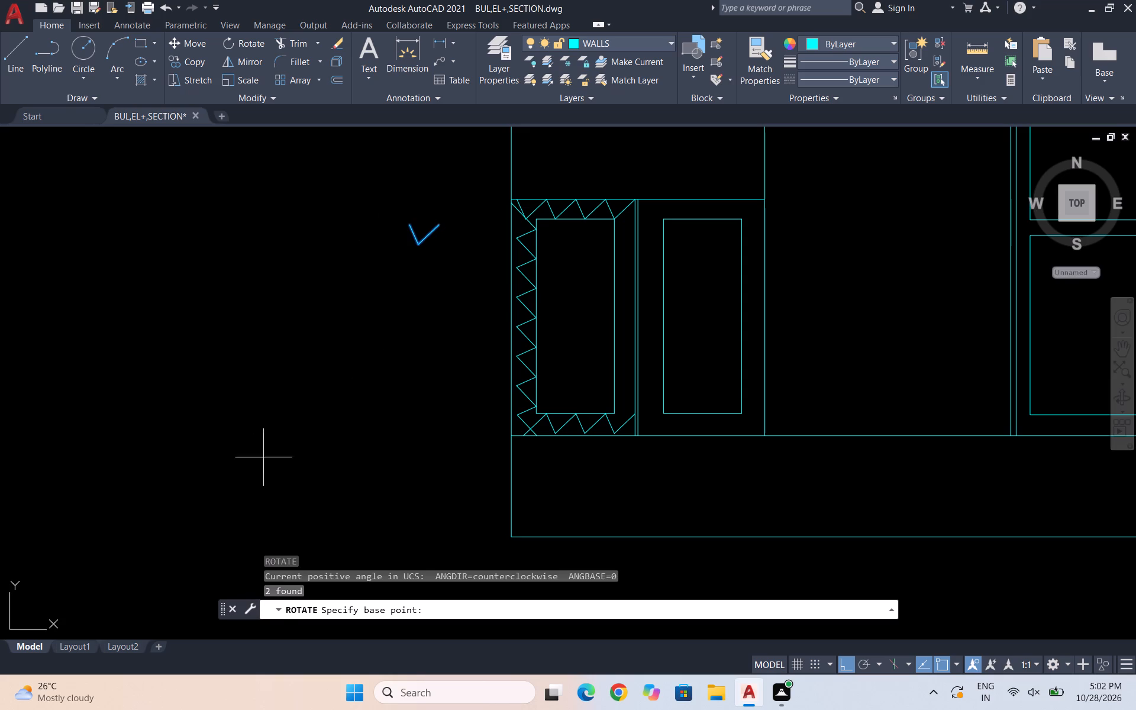
click(418, 244)
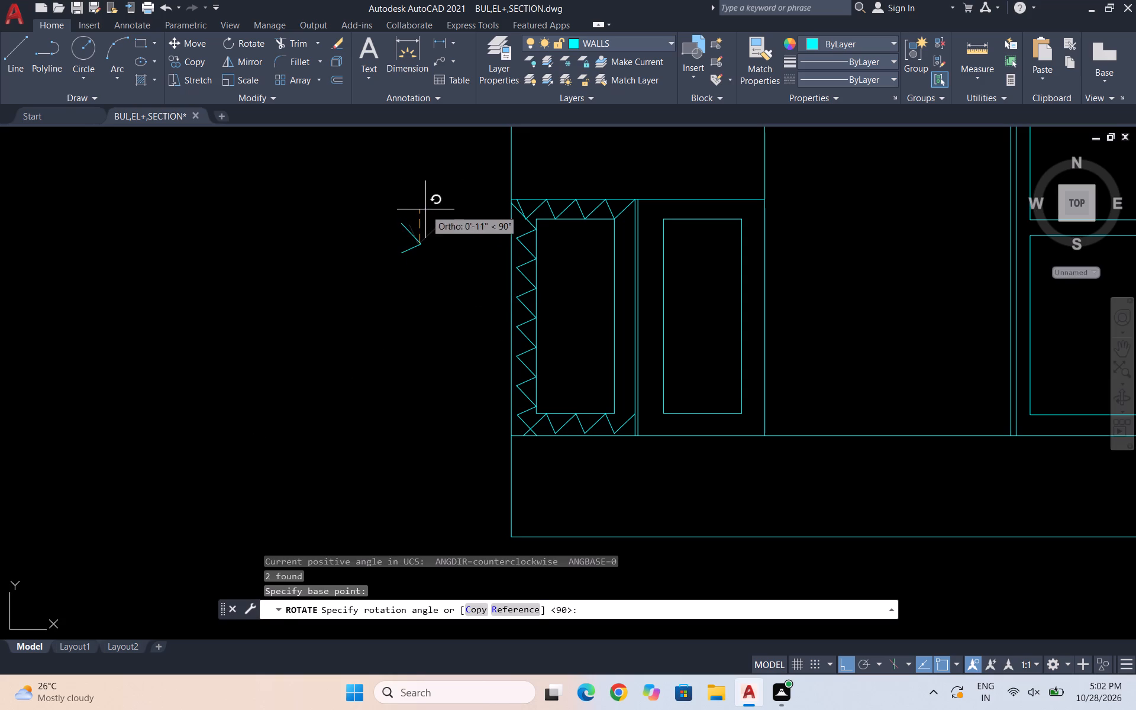
click(424, 207)
key(Escape)
Copy the sideways V by its lower end to the bottom-right corner of the left leaf's panel.
click(421, 264)
click(378, 214)
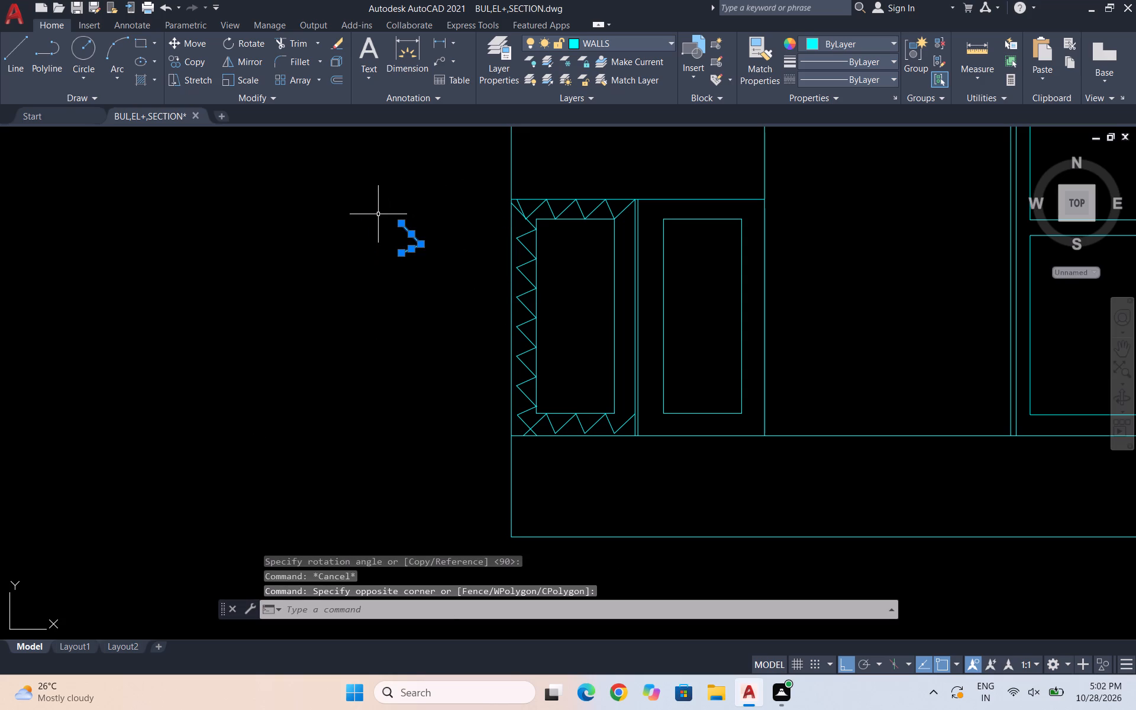
text(co)
key(Return)
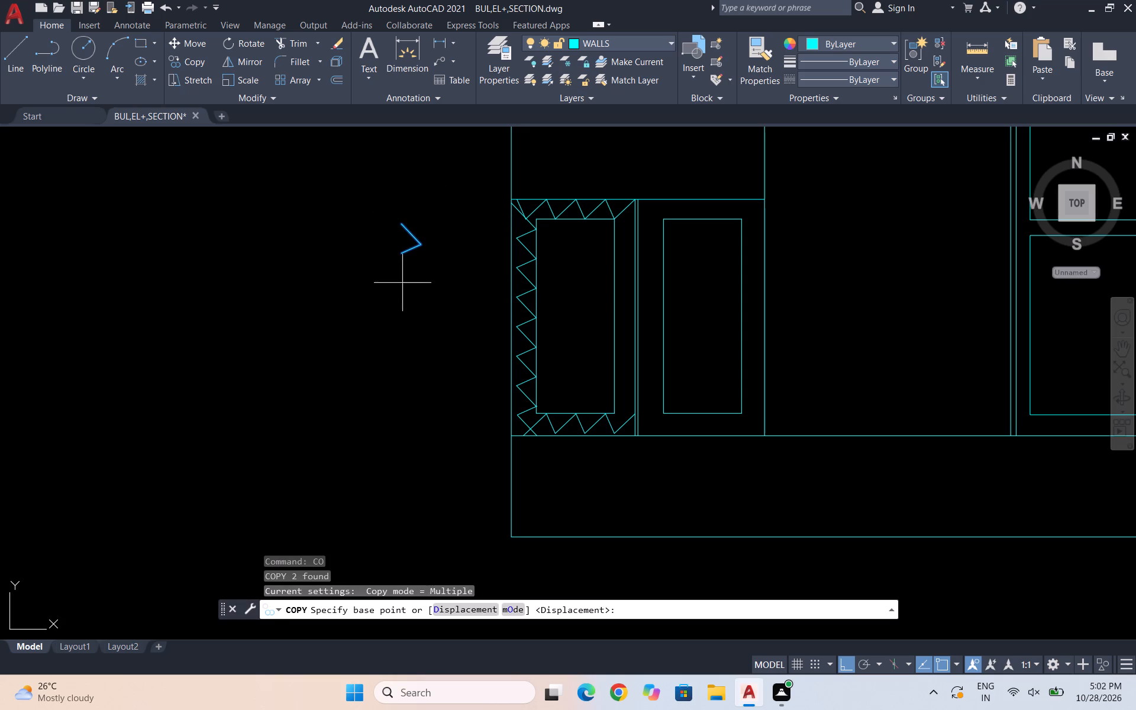
click(404, 258)
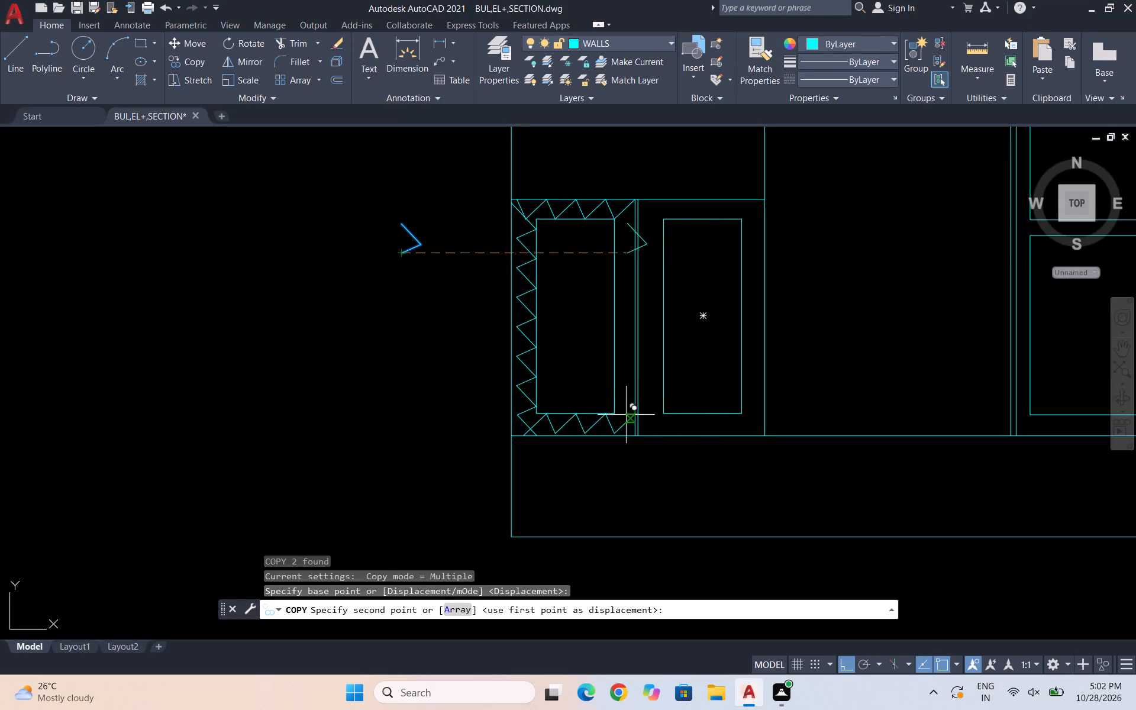
click(618, 411)
key(Escape)
scroll(614, 411, up, 1)
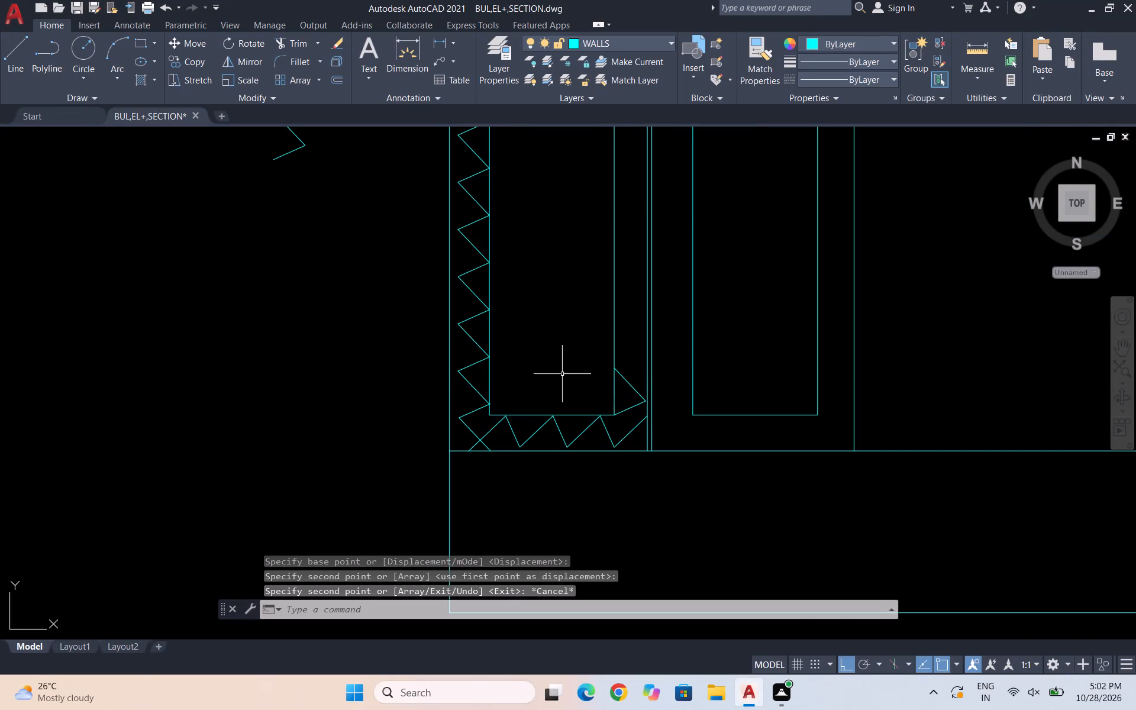
scroll(511, 390, down, 2)
key(Escape)
Copy the spare V six times end to end upward from the placed V, forming a zigzag along the left leaf's inner side.
drag(449, 334, 428, 316)
click(390, 276)
text(co)
key(Return)
scroll(418, 309, up, 2)
click(415, 293)
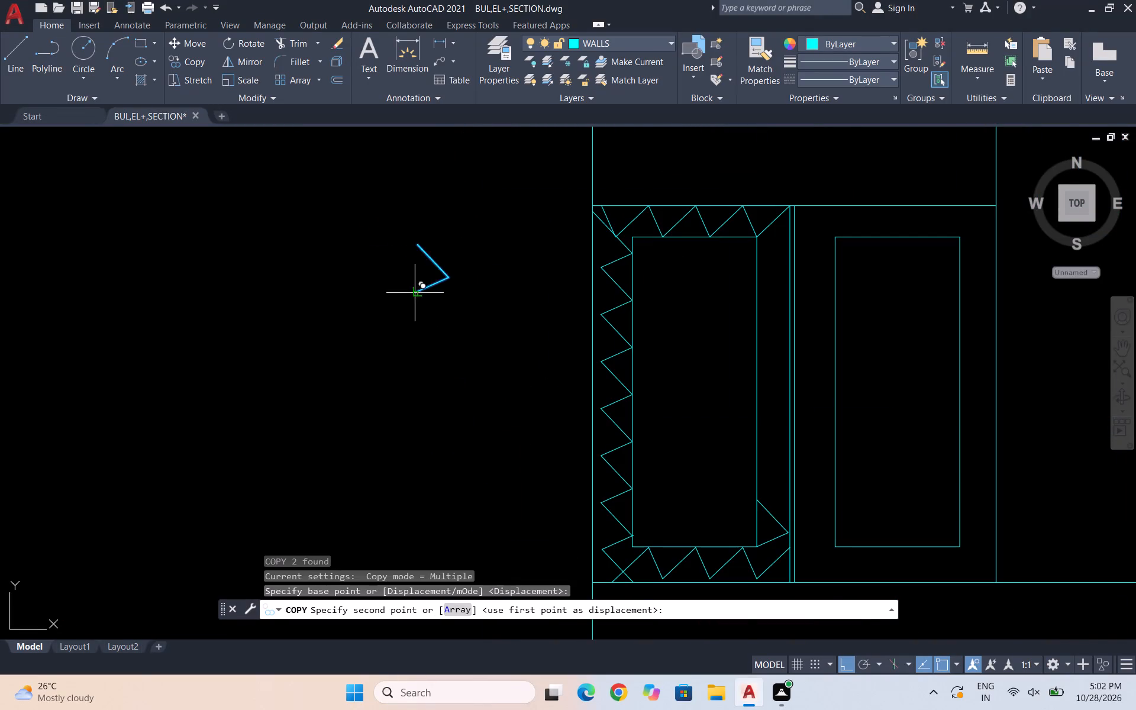
scroll(410, 285, down, 2)
scroll(544, 376, up, 2)
click(544, 354)
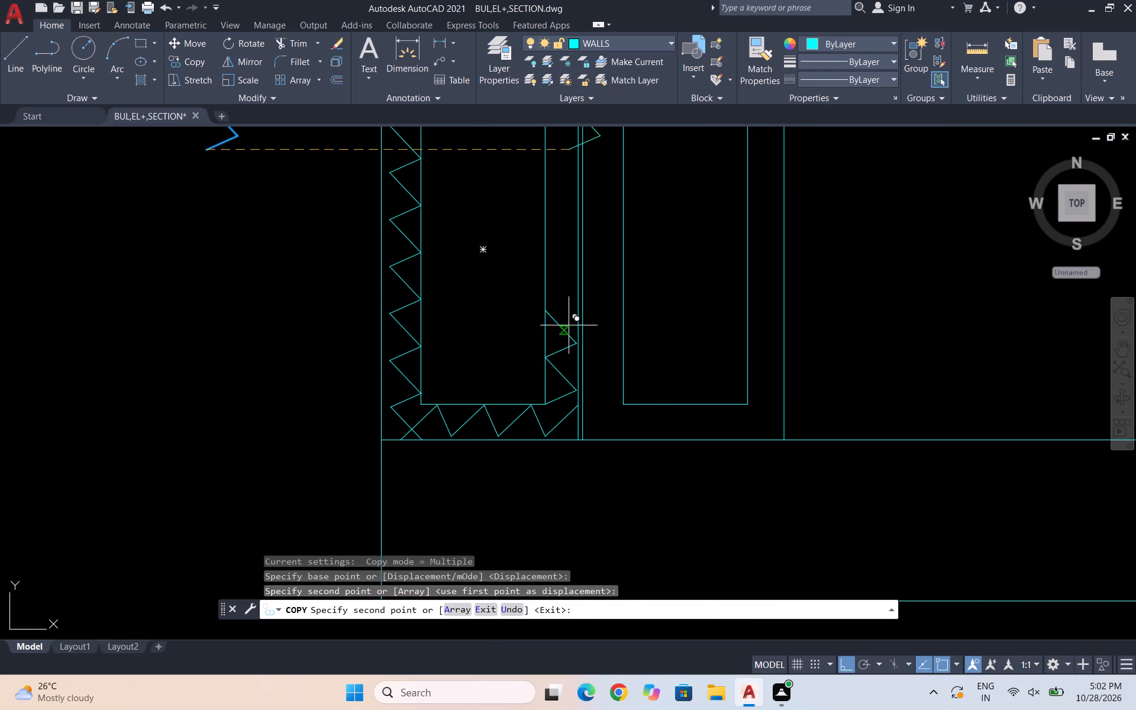
click(546, 305)
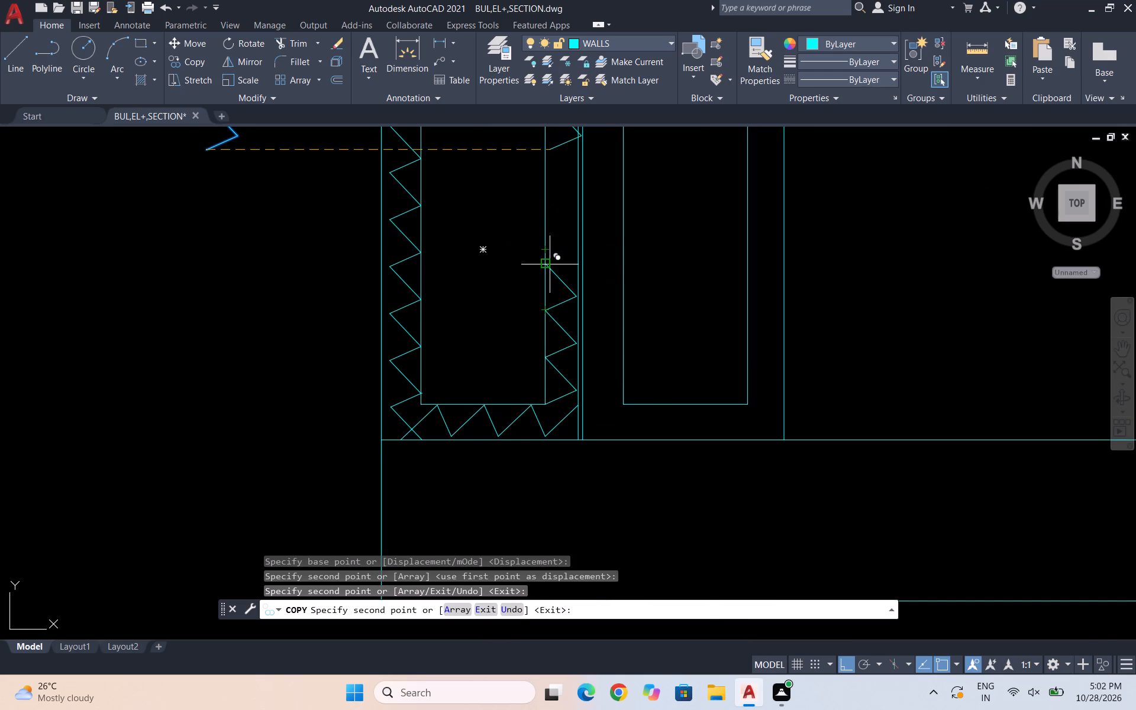
click(550, 264)
scroll(582, 272, down, 1)
scroll(564, 233, up, 2)
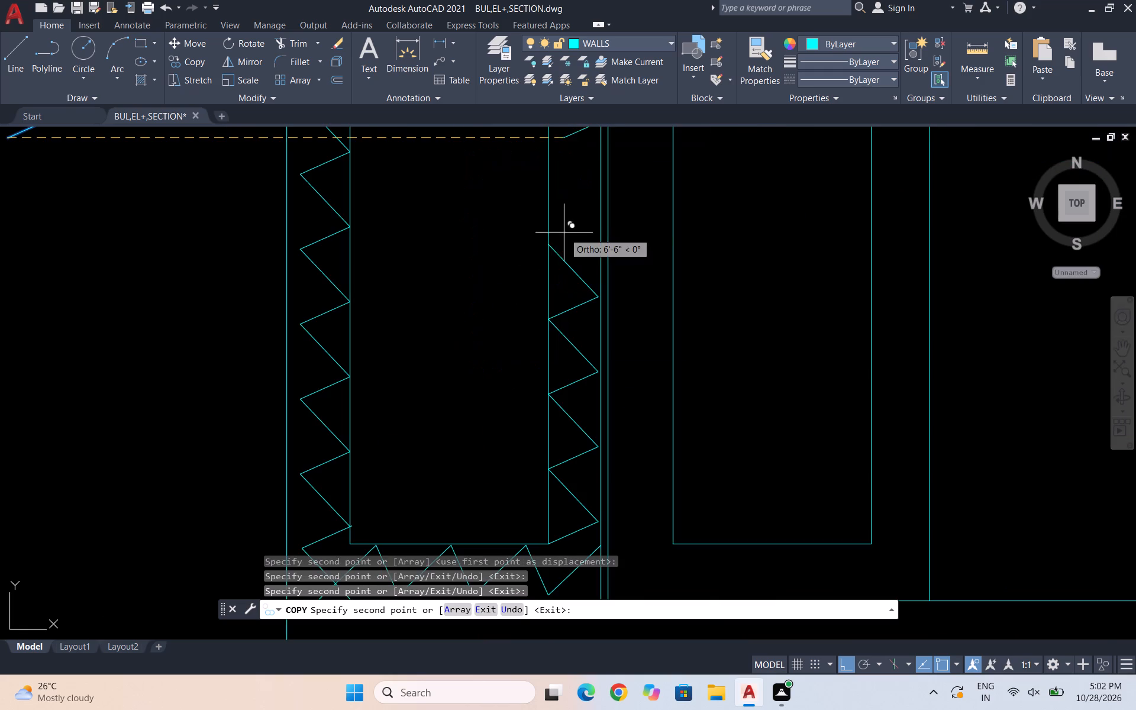
click(549, 246)
scroll(564, 288, down, 1)
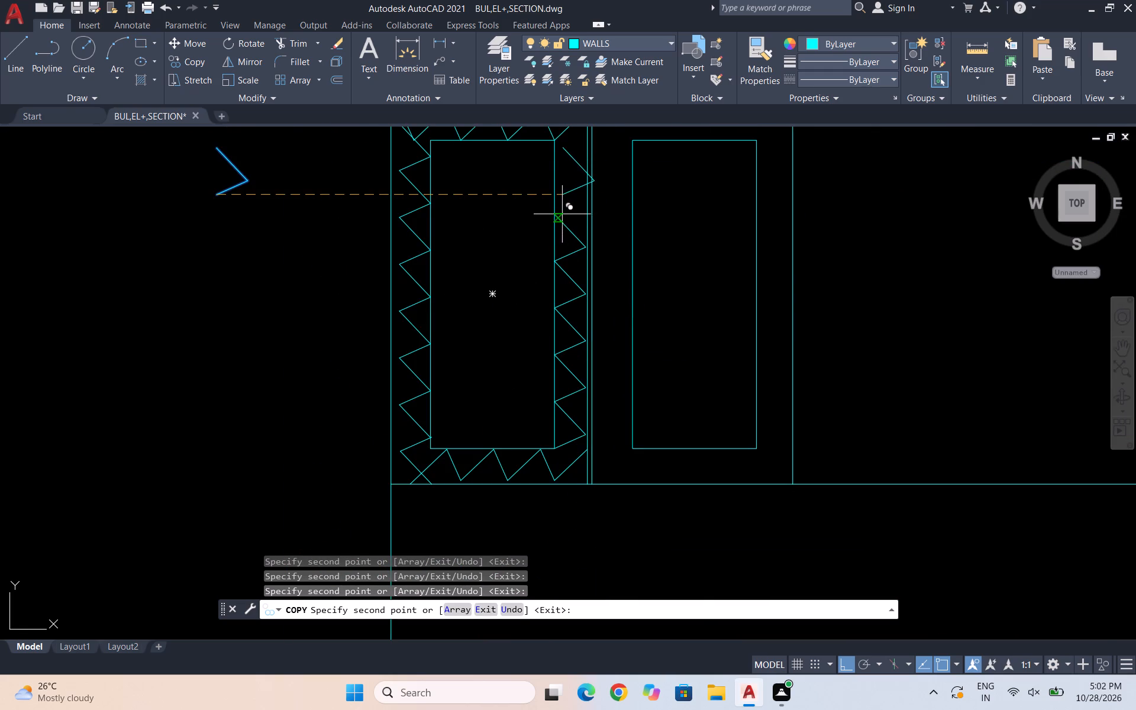
click(557, 214)
scroll(557, 260, down, 3)
scroll(562, 238, up, 3)
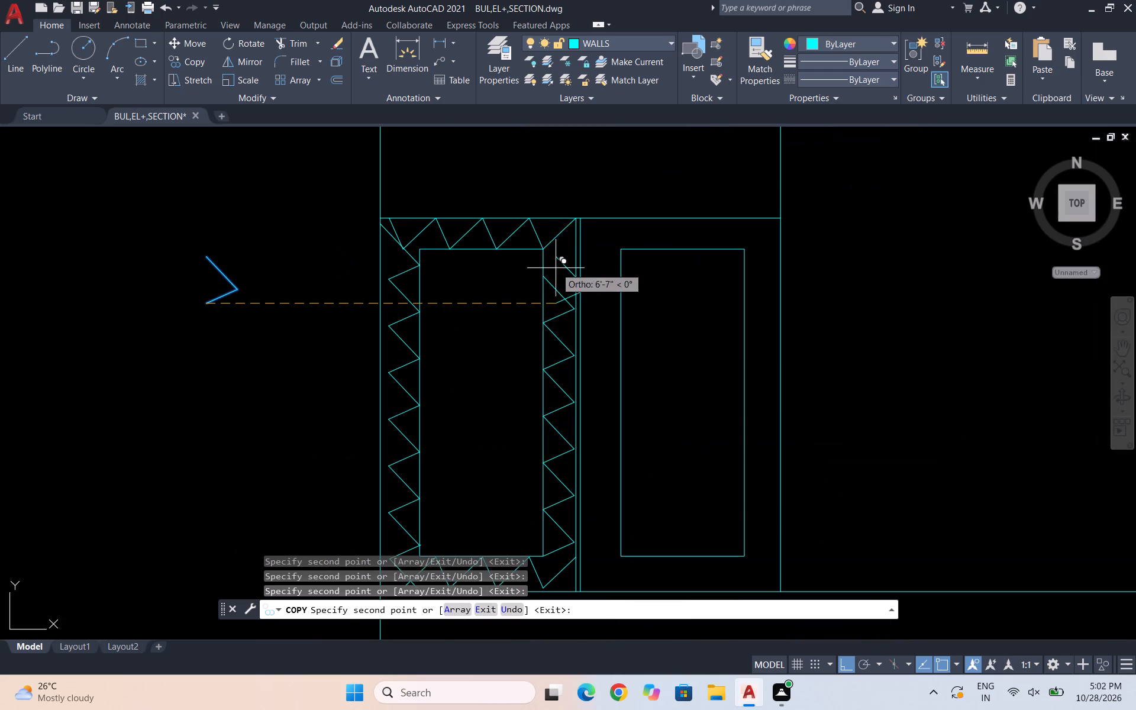
click(547, 275)
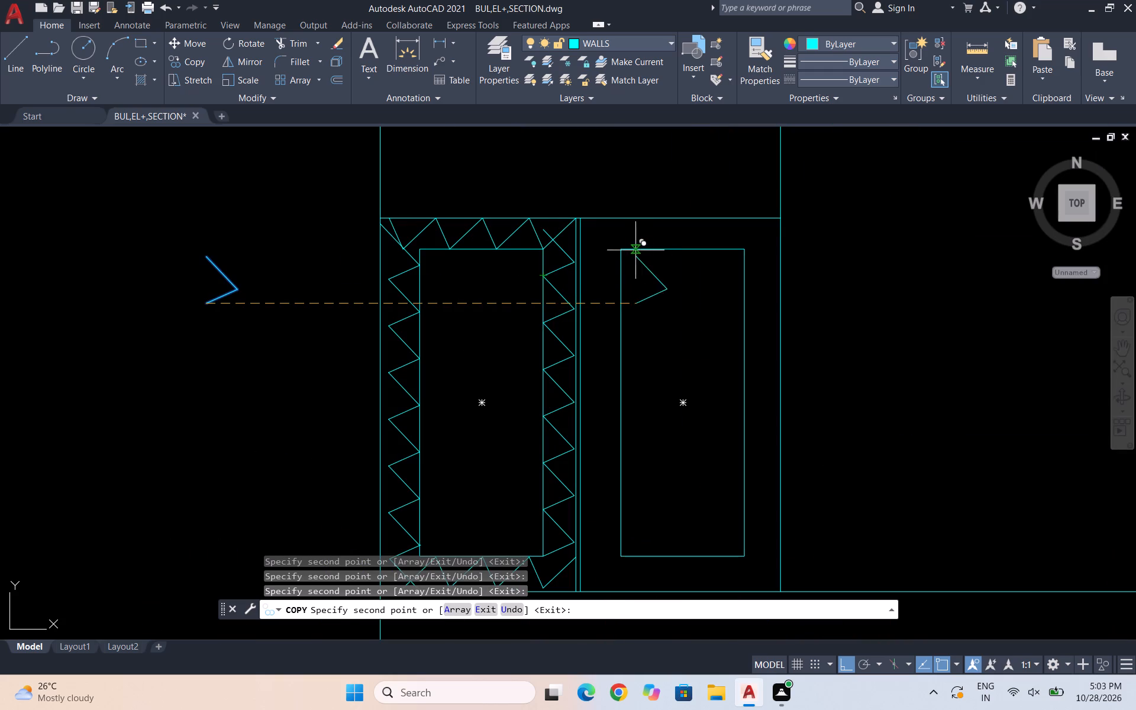
key(Escape)
Extend the long line of the inner side's uppermost V to the door's top edge.
scroll(550, 236, up, 3)
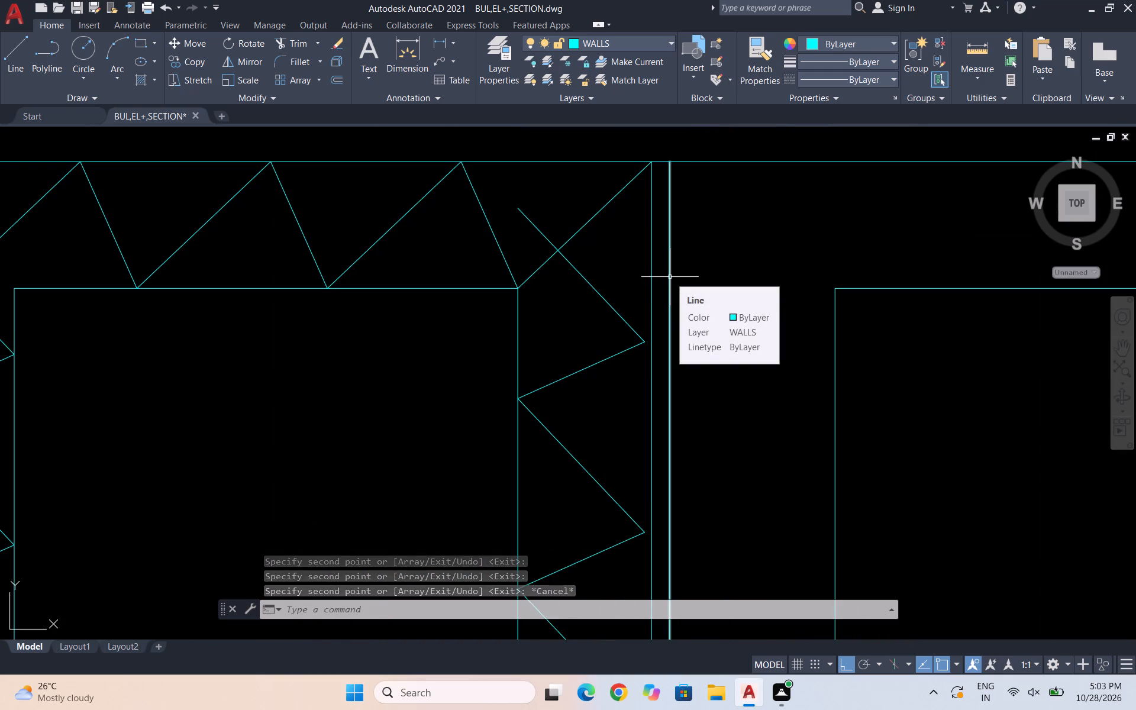
text(tr)
key(Return)
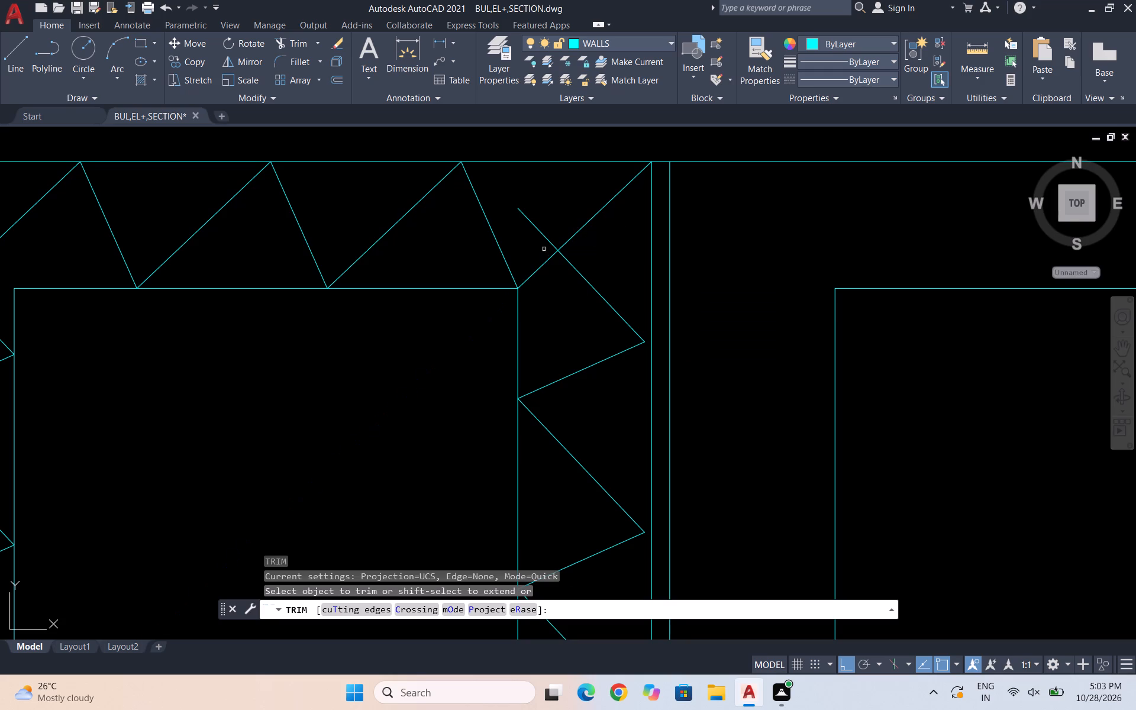
shift+click(541, 234)
scroll(583, 229, down, 3)
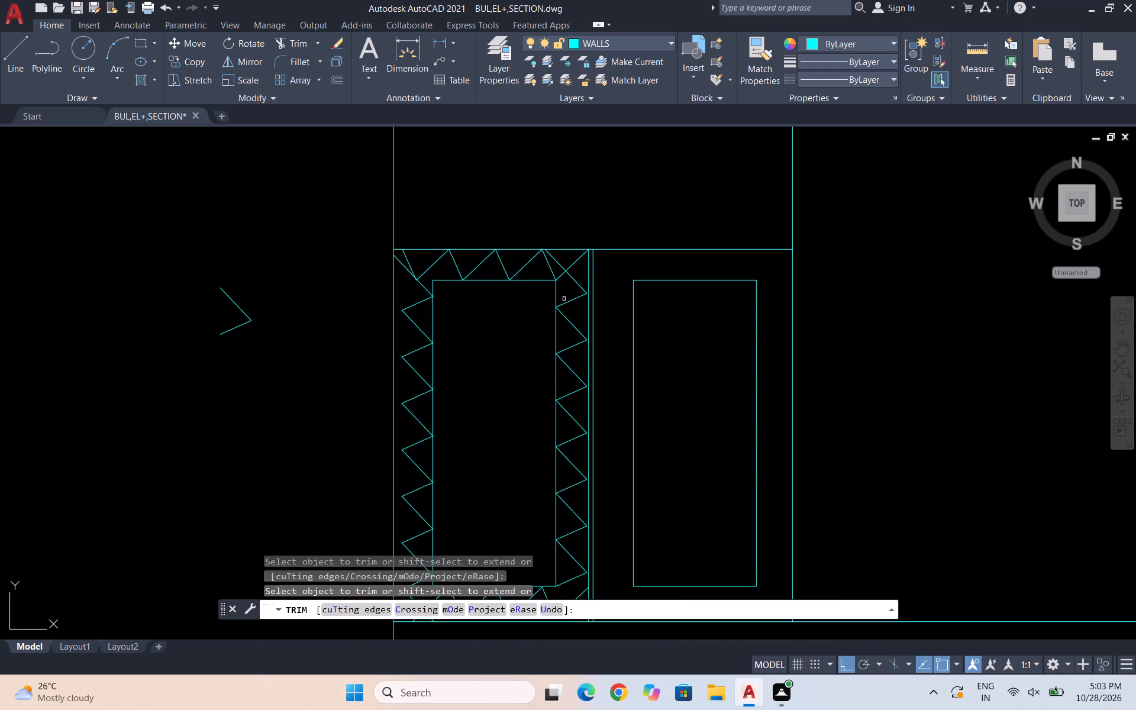
scroll(588, 266, down, 3)
key(Escape)
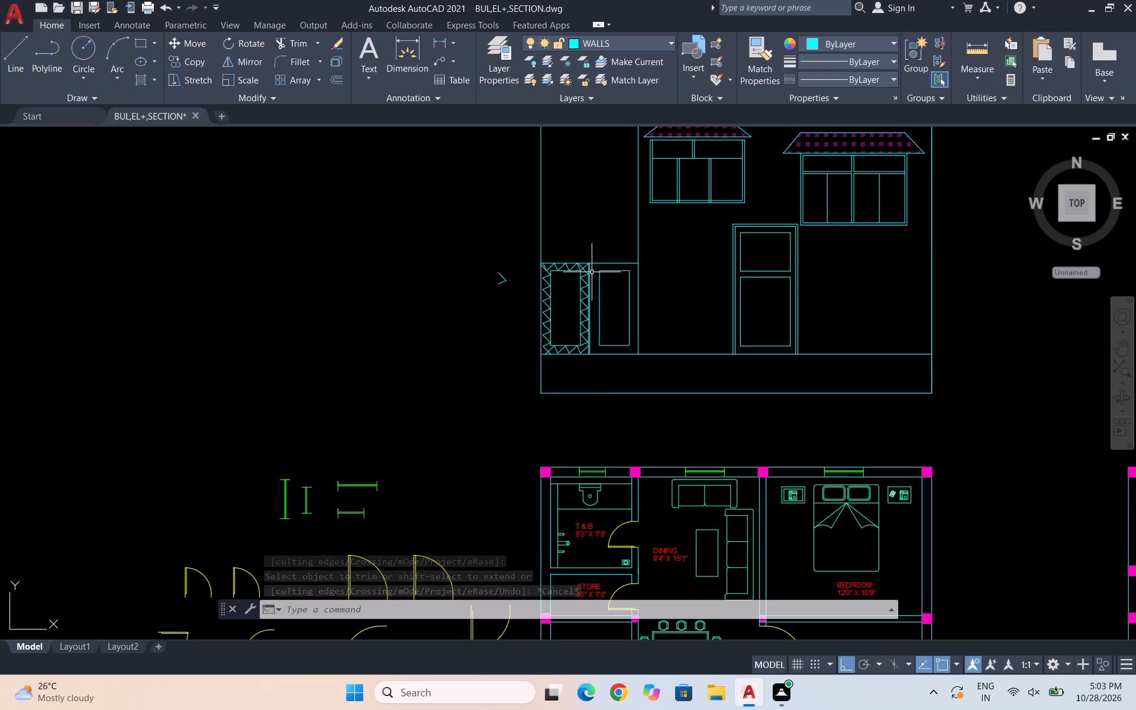
Copy the left leaf's entire zigzag border from its upper-left end on the door's edge to the right leaf's inner edge.
scroll(591, 272, up, 3)
click(567, 249)
scroll(577, 333, down, 2)
scroll(548, 423, up, 3)
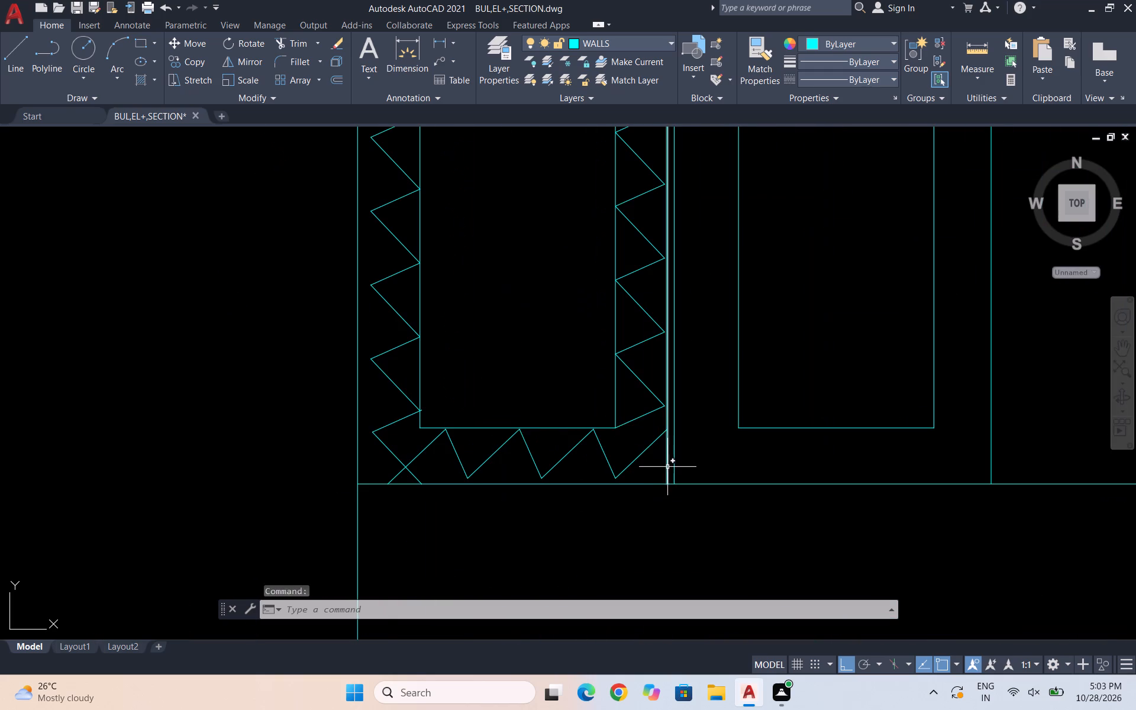
click(663, 464)
scroll(637, 257, down, 2)
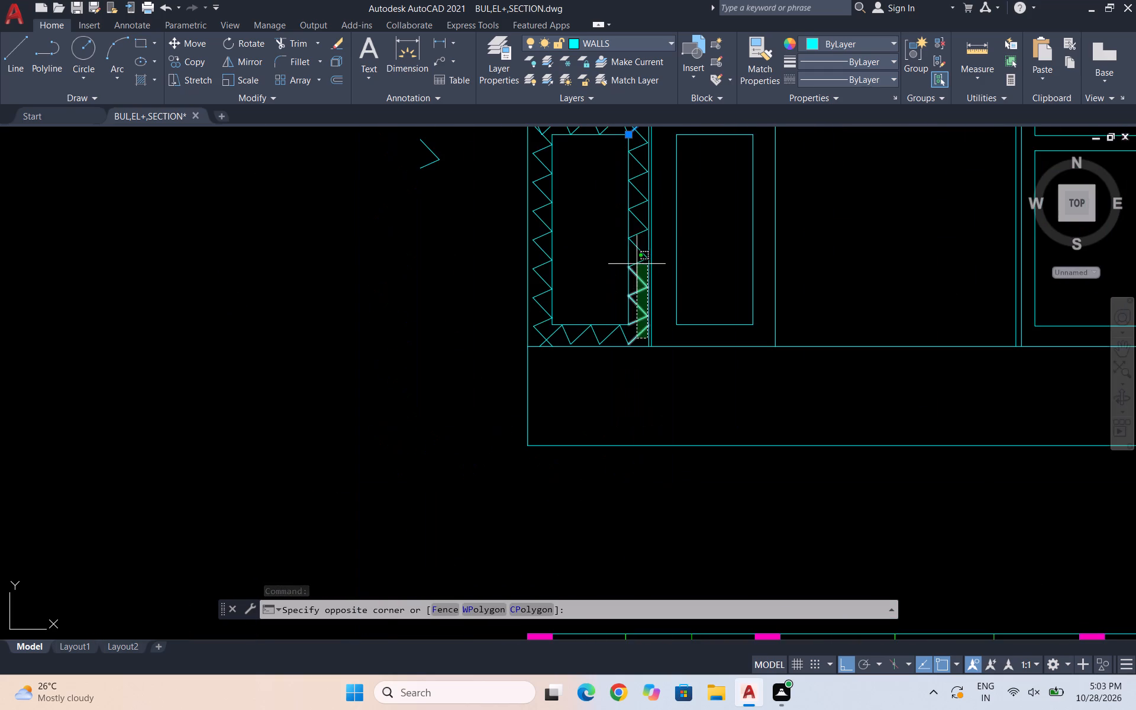
scroll(634, 217, down, 1)
scroll(631, 165, up, 3)
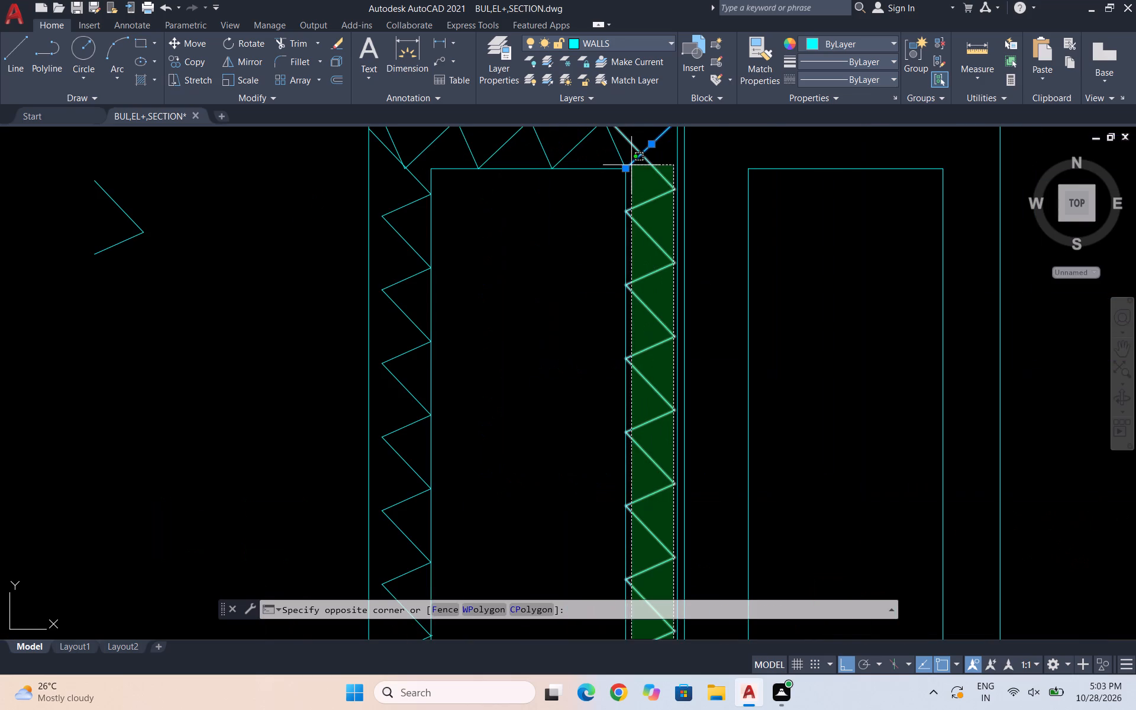
click(632, 153)
scroll(648, 191, down, 1)
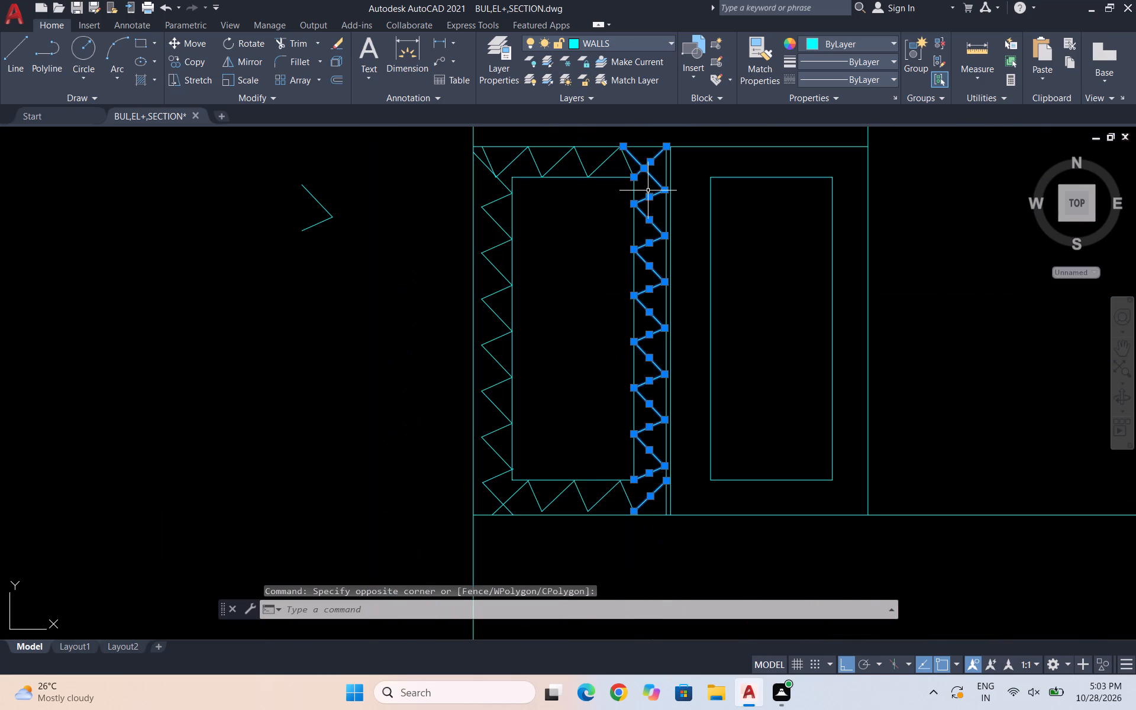
scroll(640, 186, down, 2)
scroll(637, 299, up, 3)
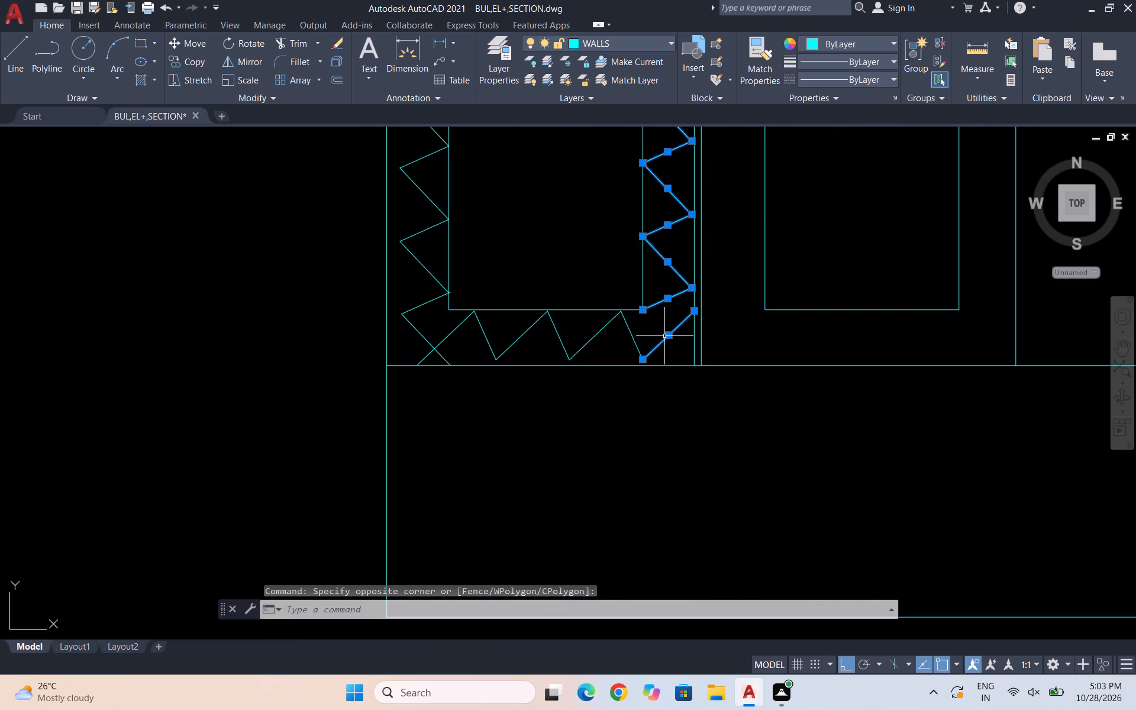
drag(677, 357, 658, 352)
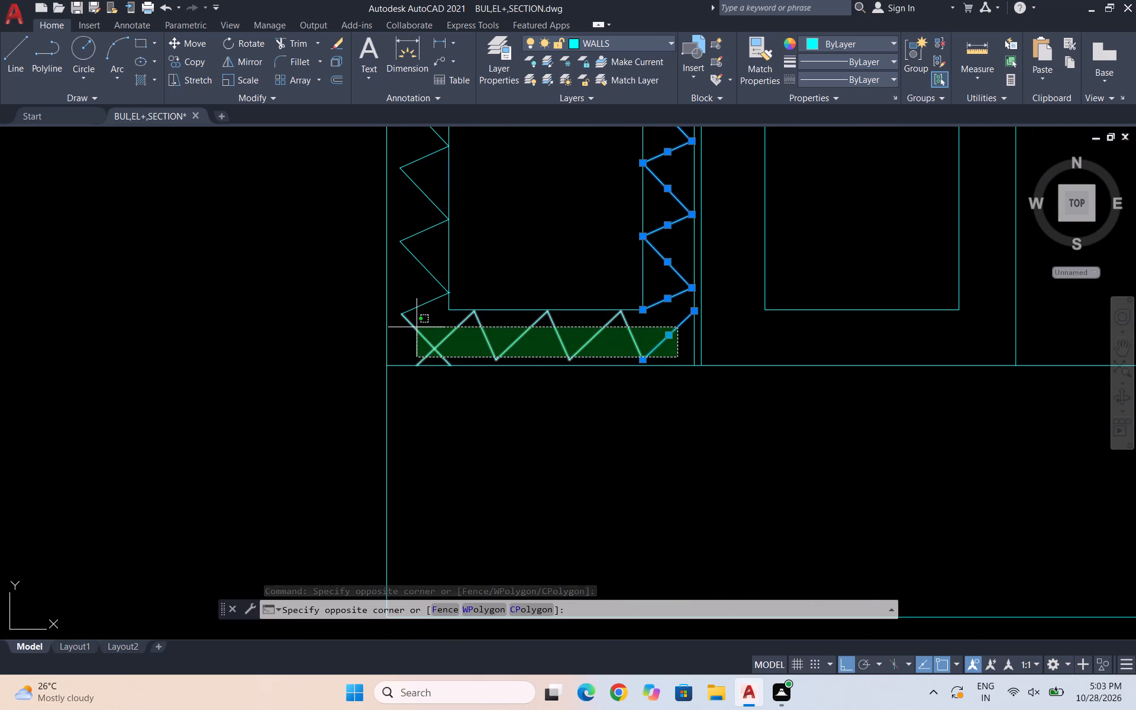
click(415, 323)
scroll(505, 382, down, 1)
scroll(457, 340, up, 2)
click(452, 337)
scroll(447, 316, down, 2)
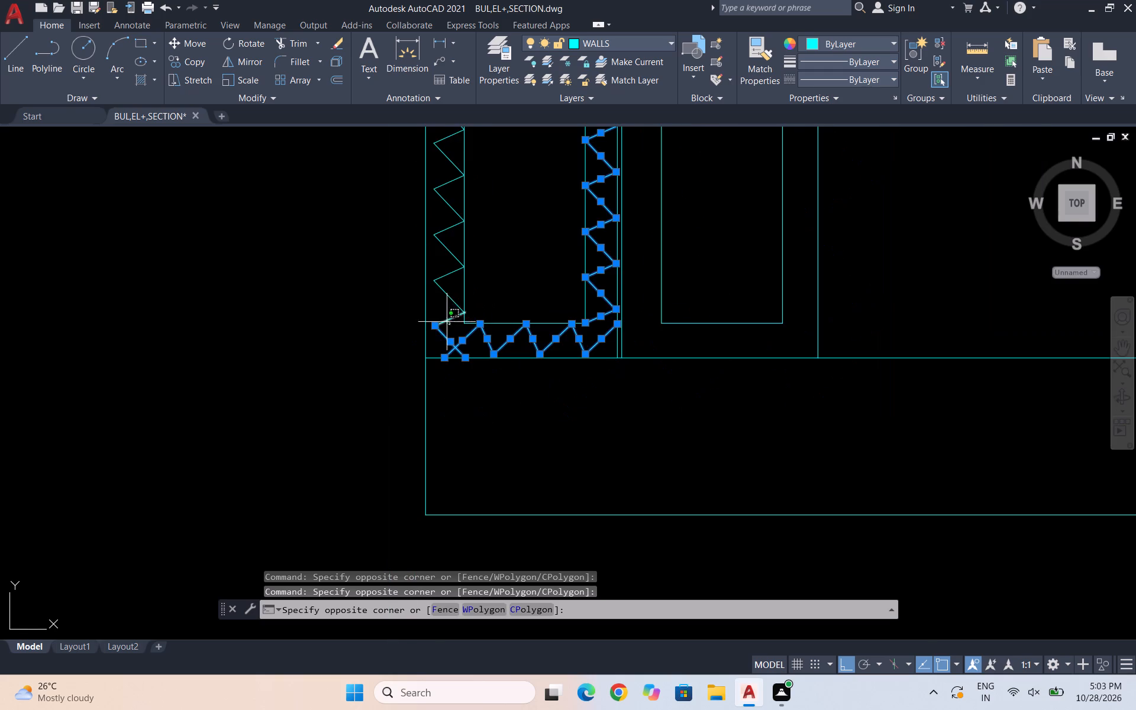
scroll(431, 225, down, 2)
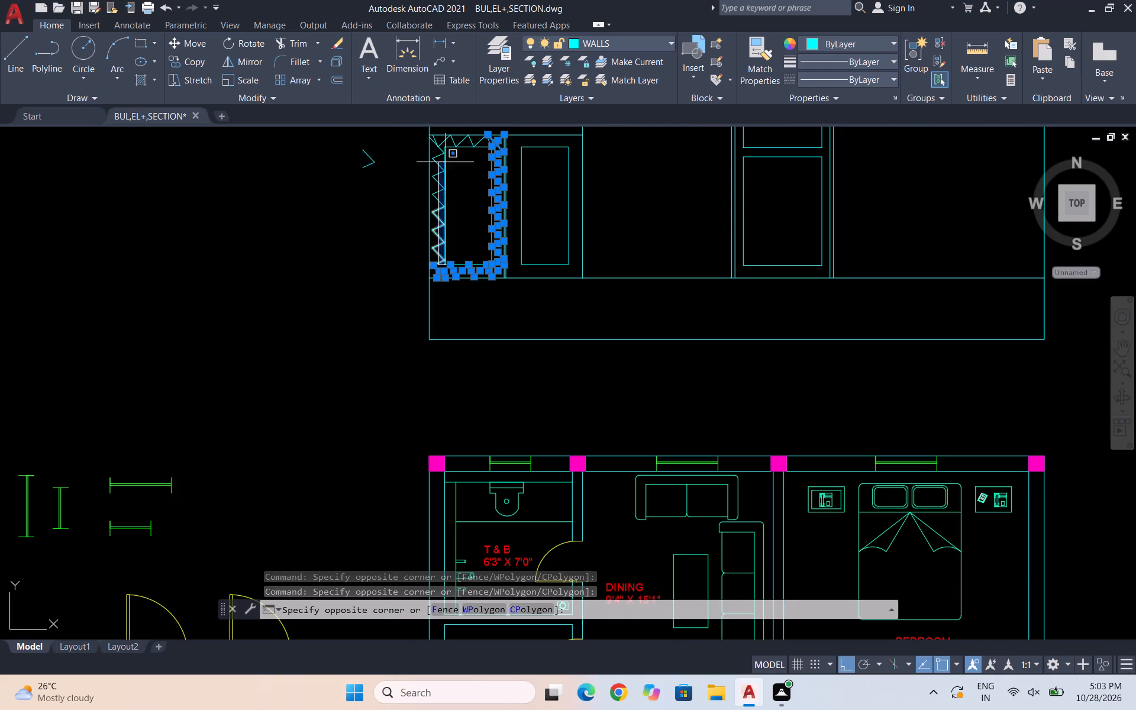
scroll(434, 137, up, 4)
click(424, 161)
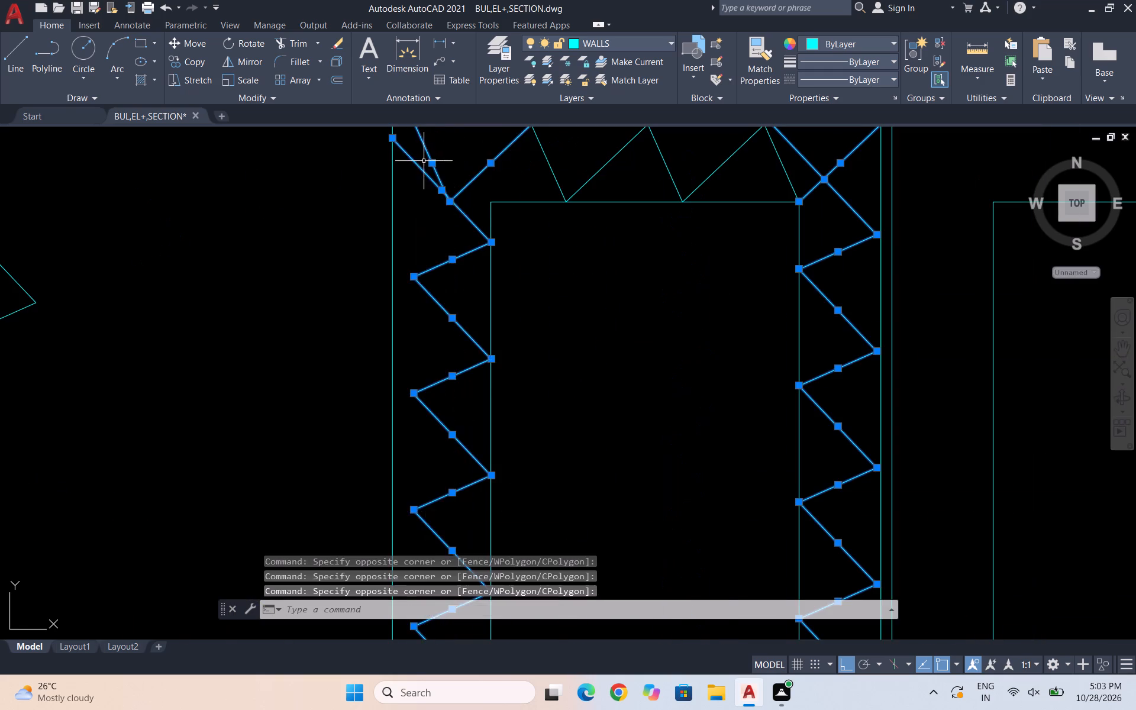
scroll(473, 225, down, 2)
scroll(560, 207, up, 2)
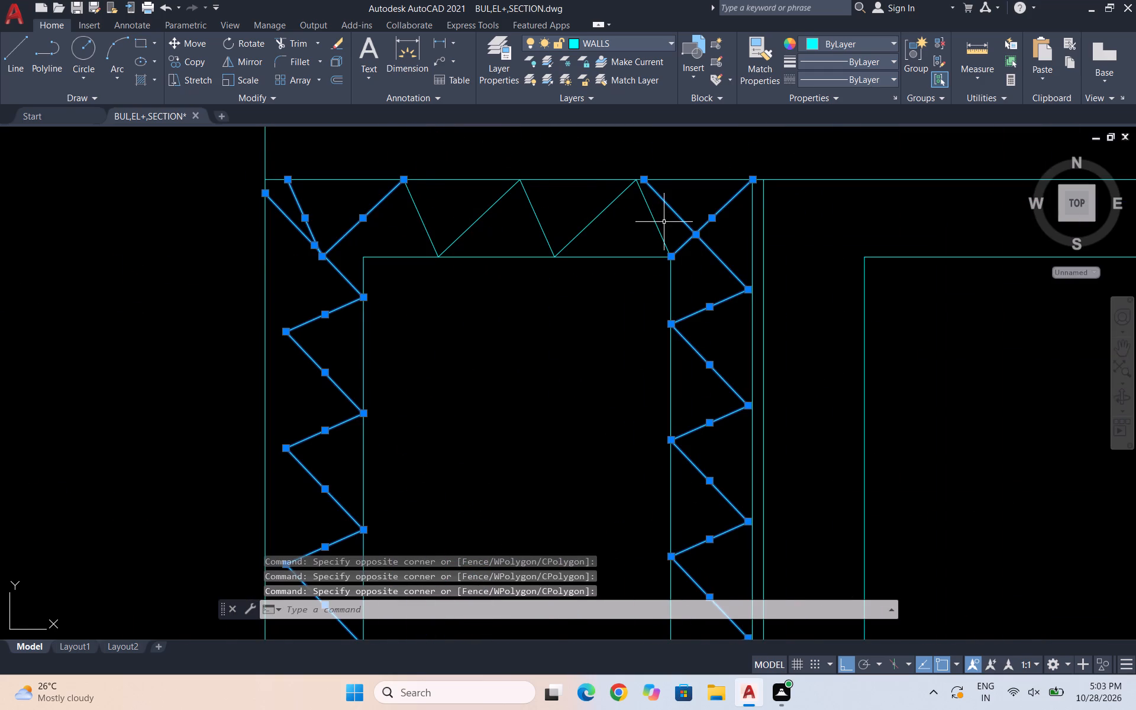
click(665, 222)
click(361, 192)
scroll(405, 248, down, 3)
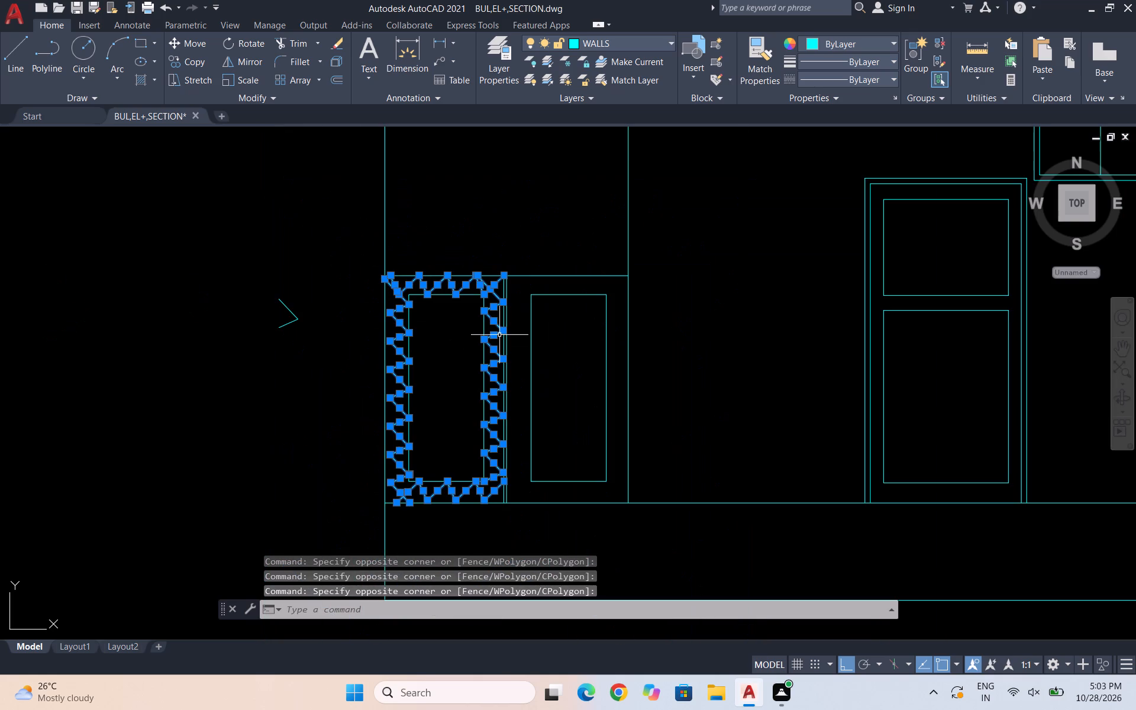
text(co)
key(Return)
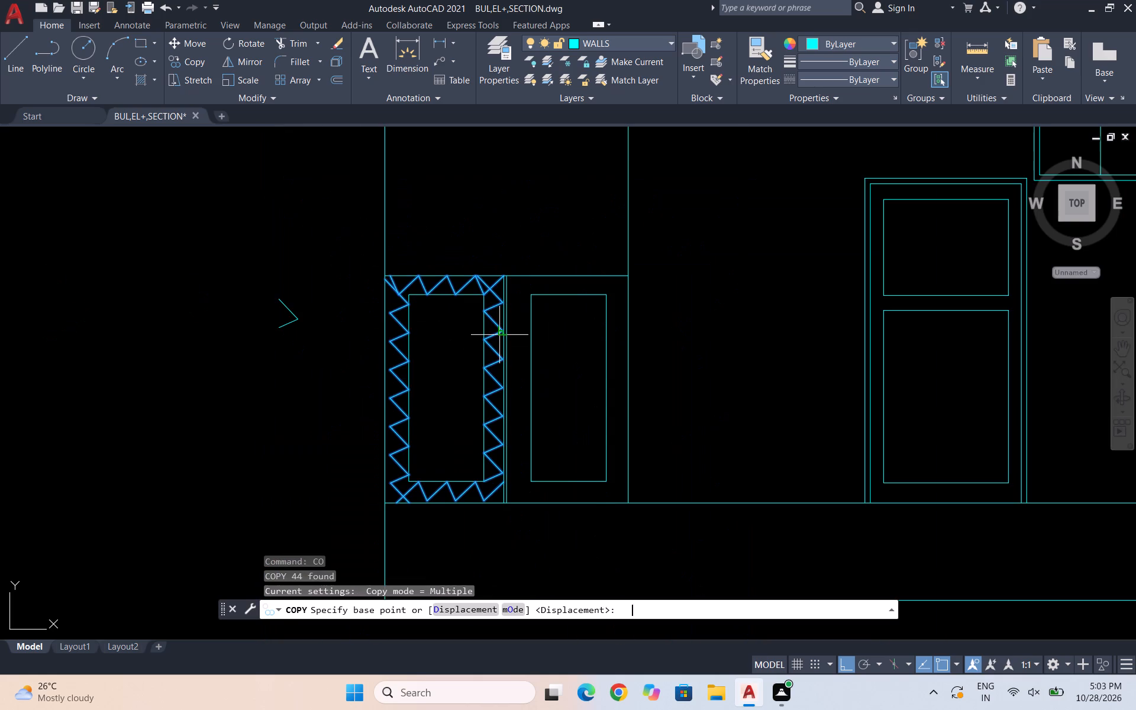
scroll(404, 270, up, 1)
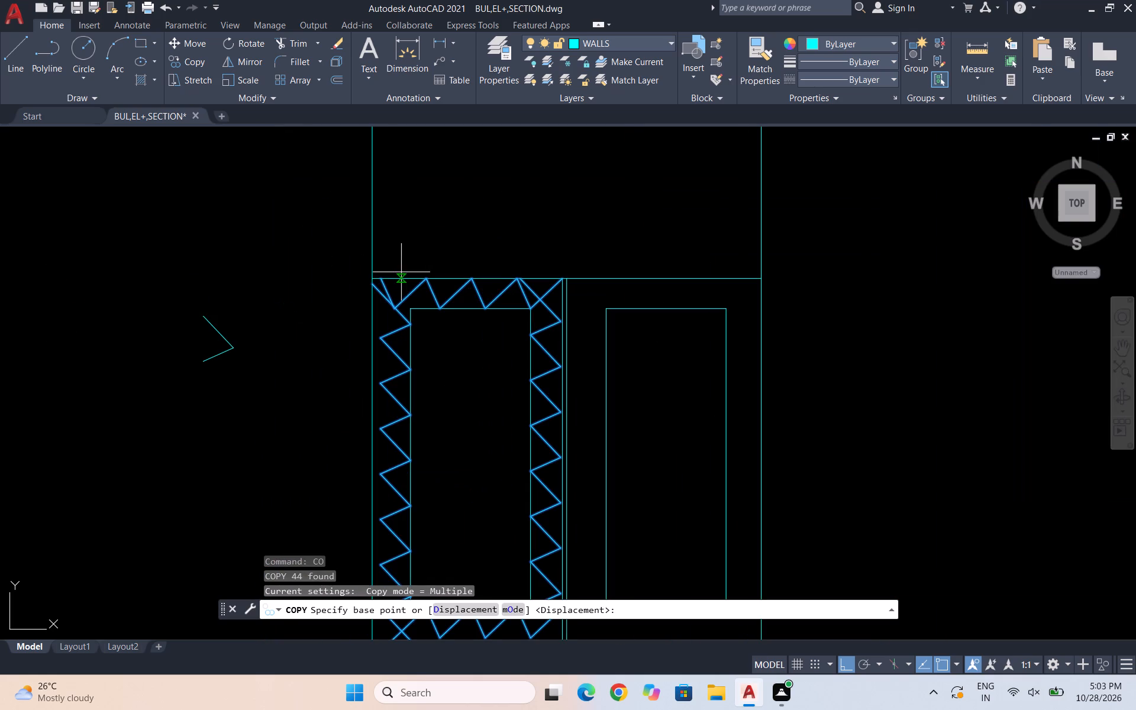
click(371, 284)
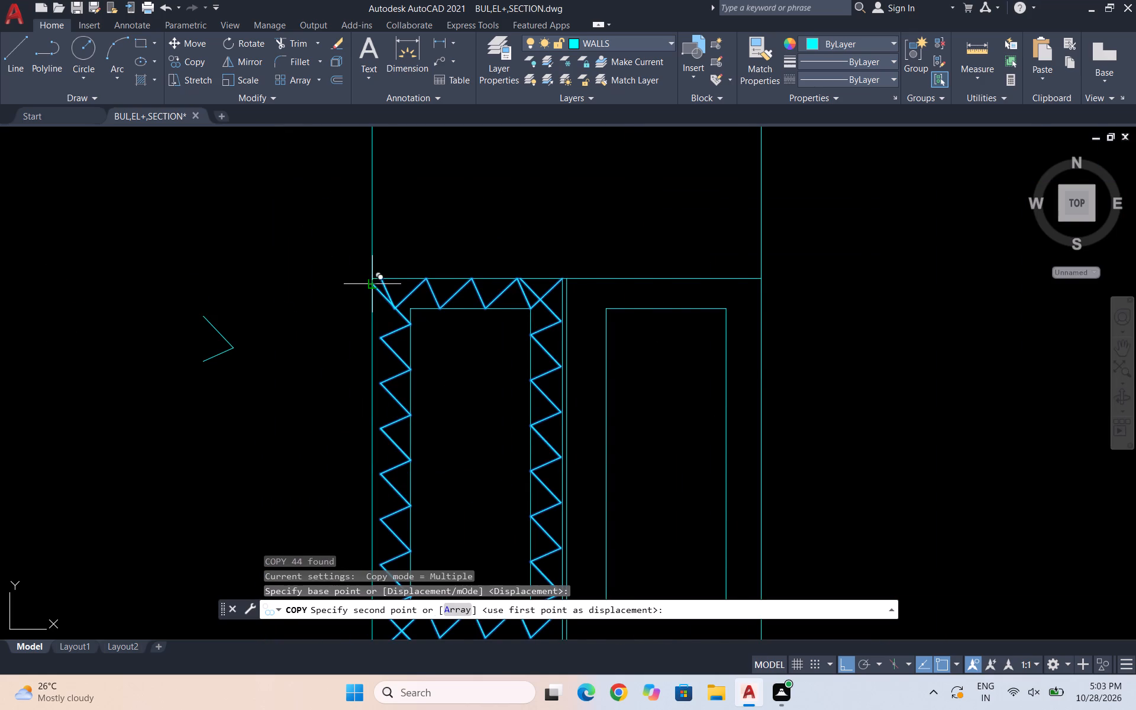
click(566, 289)
scroll(683, 277, down, 1)
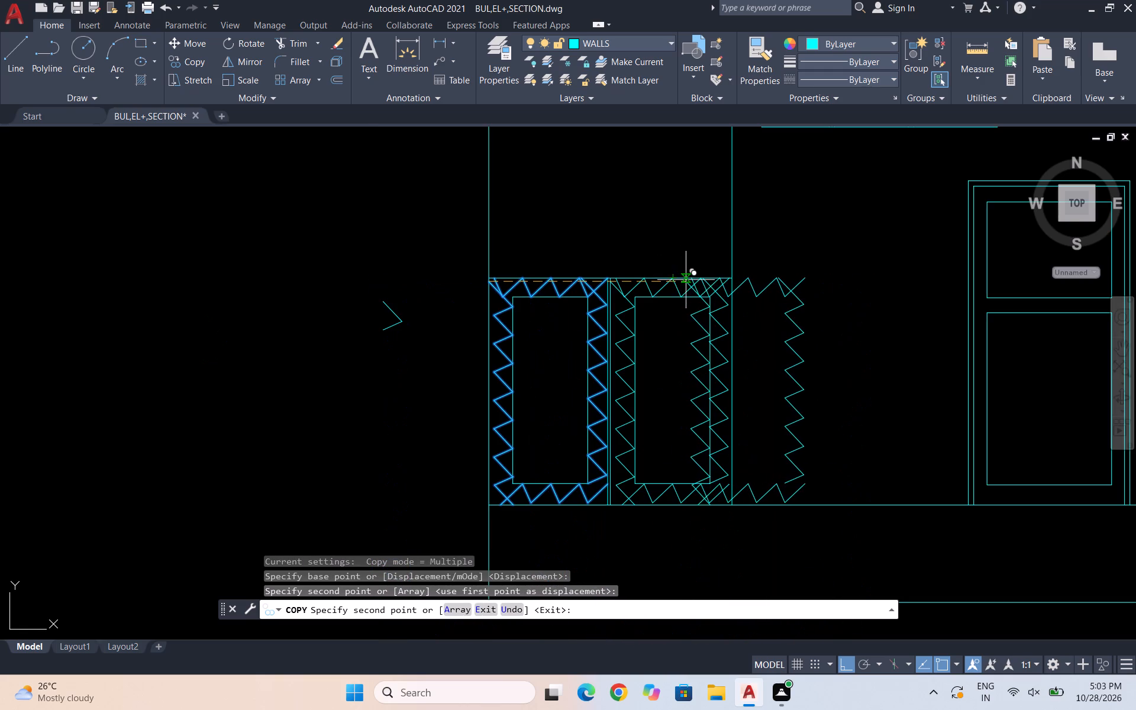
key(Escape)
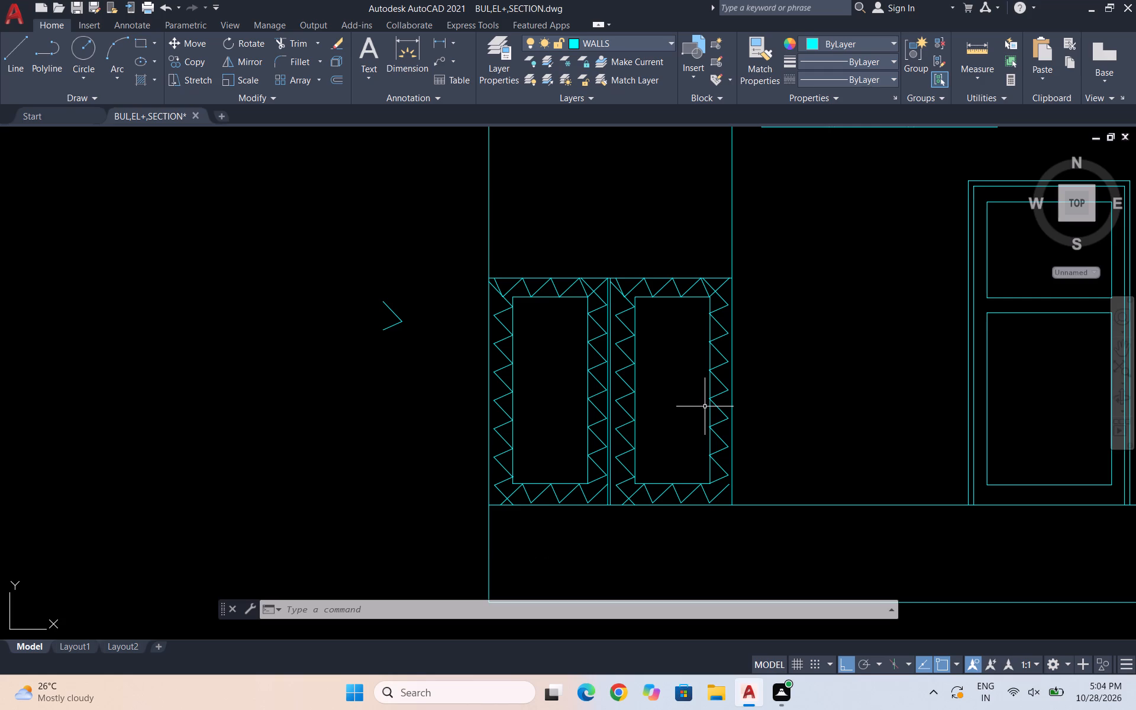
key(Escape)
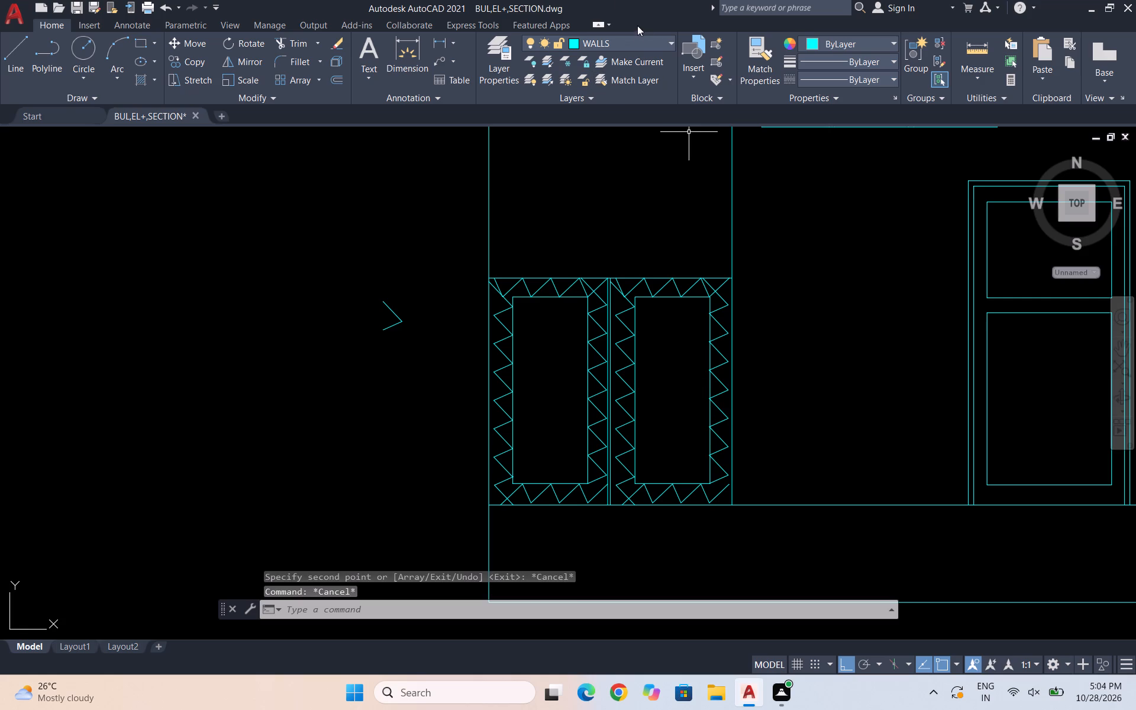
Make H the current layer.
click(634, 44)
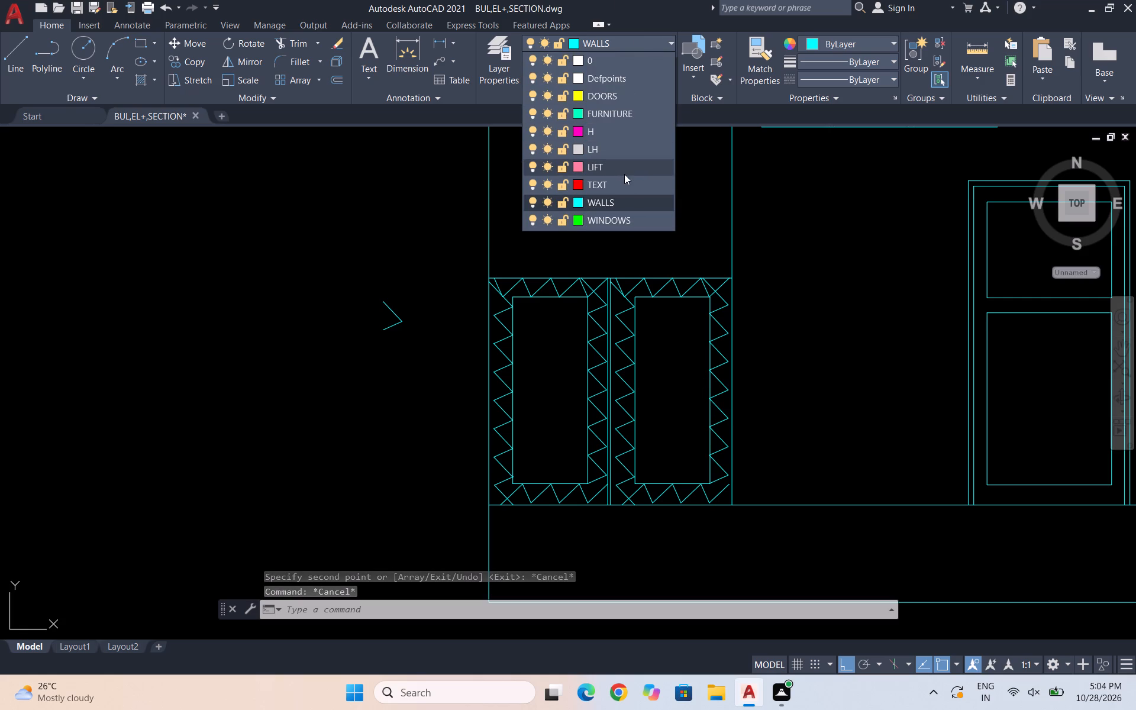
click(611, 129)
key(Escape)
Extend the last line of the right leaf's bottom zigzag to the door's outer right edge.
scroll(681, 372, up, 1)
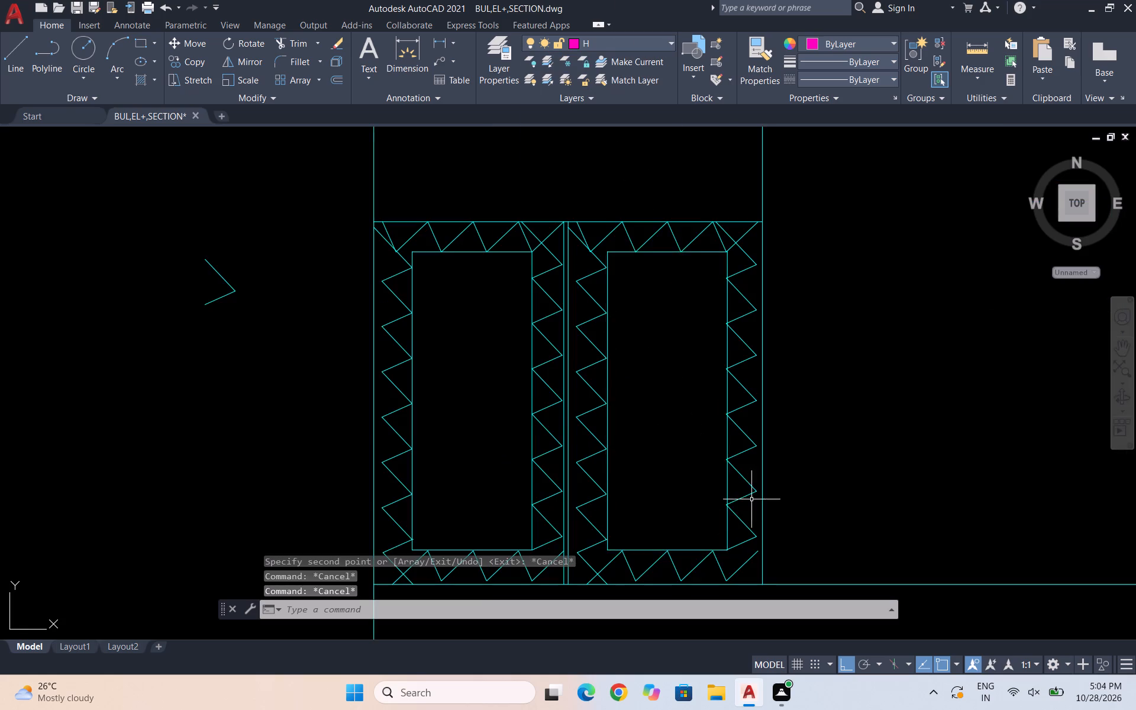
scroll(743, 370, down, 1)
scroll(735, 502, up, 2)
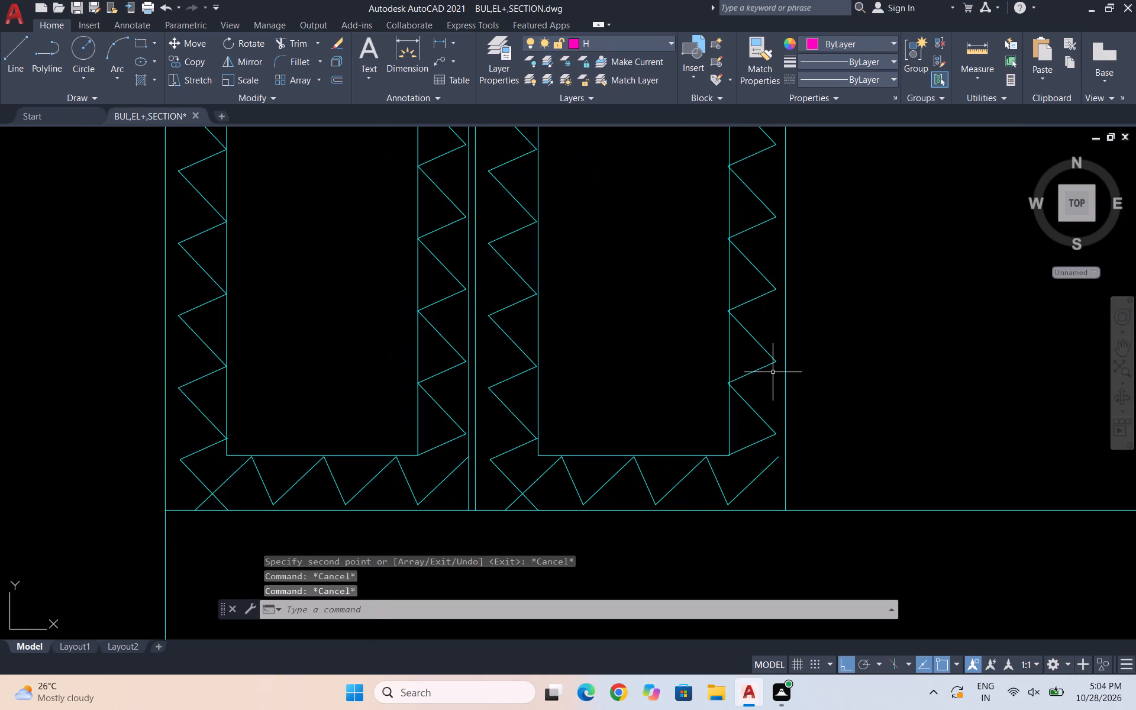
text(ex)
key(Return)
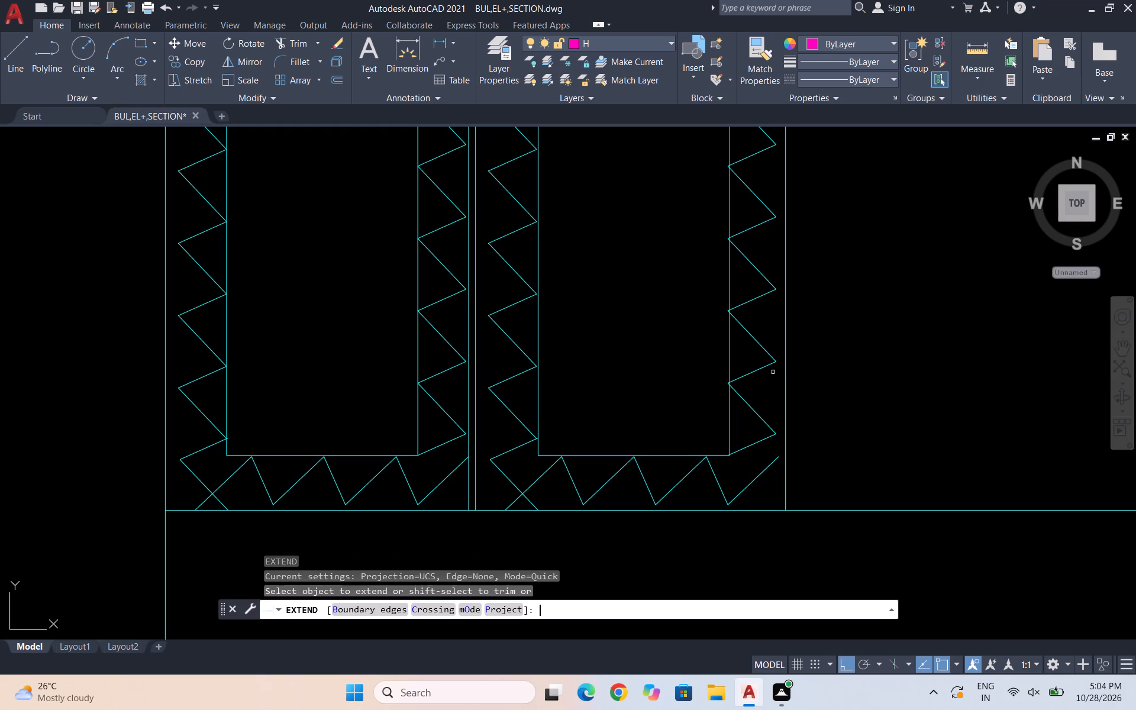
click(772, 461)
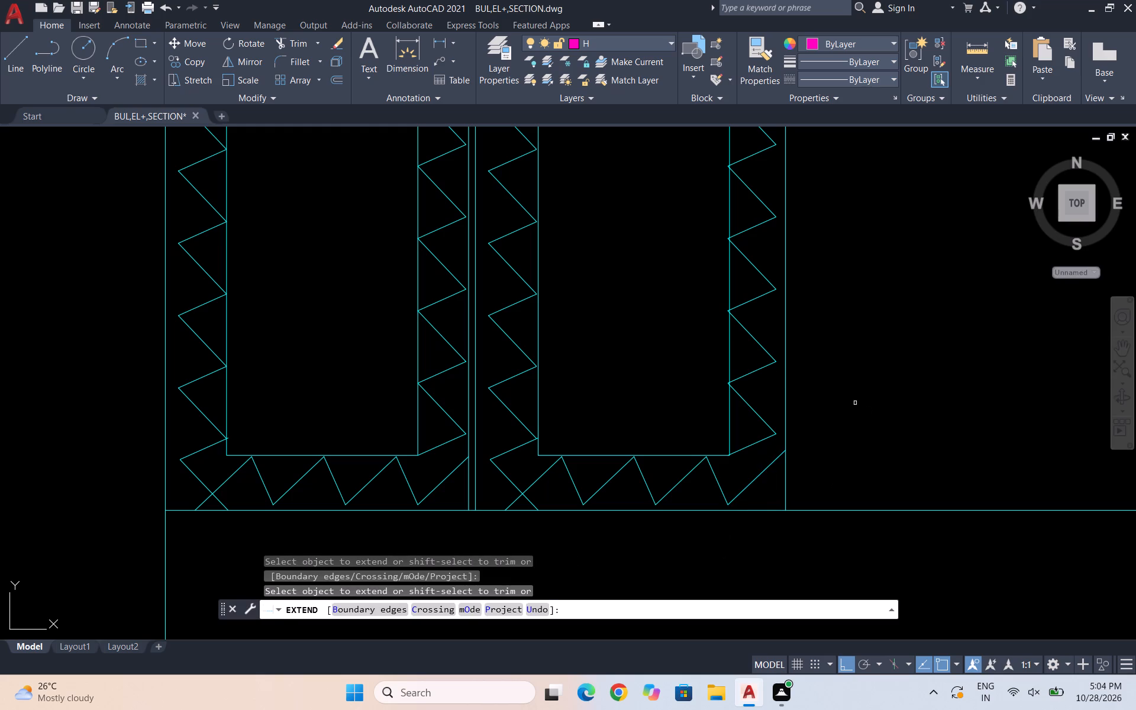
key(Escape)
key(Escape)
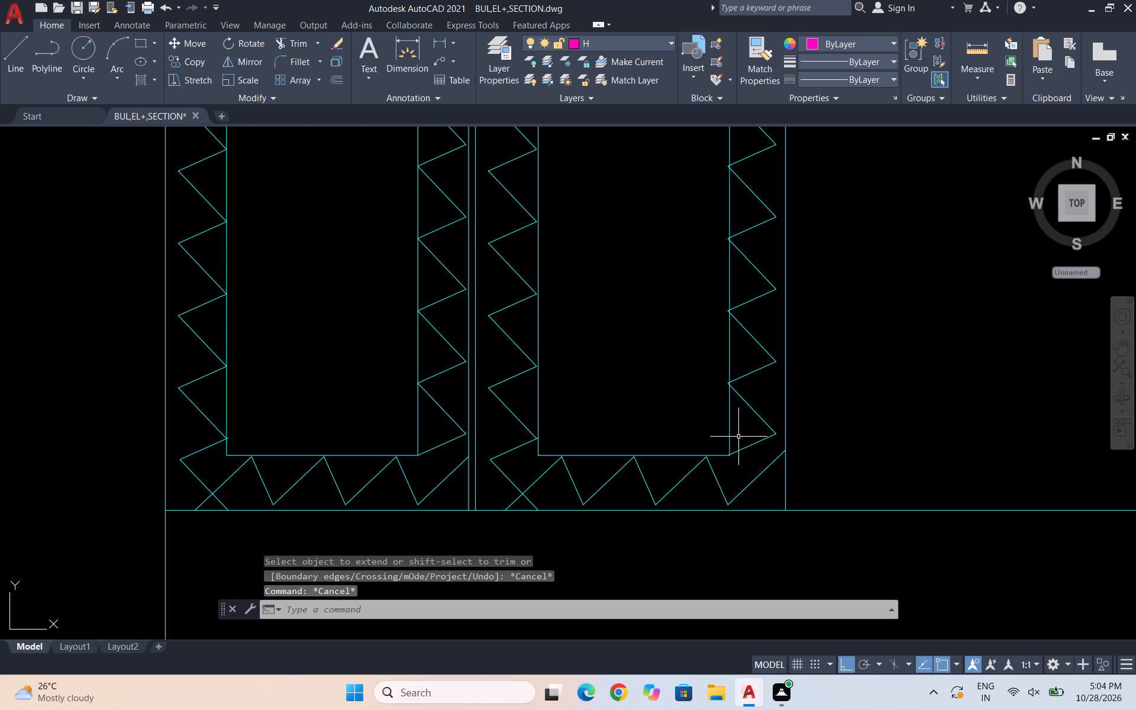
Move all zigzag border lines around both door leaf panels from layer WALLS to layer H.
scroll(736, 476, up, 2)
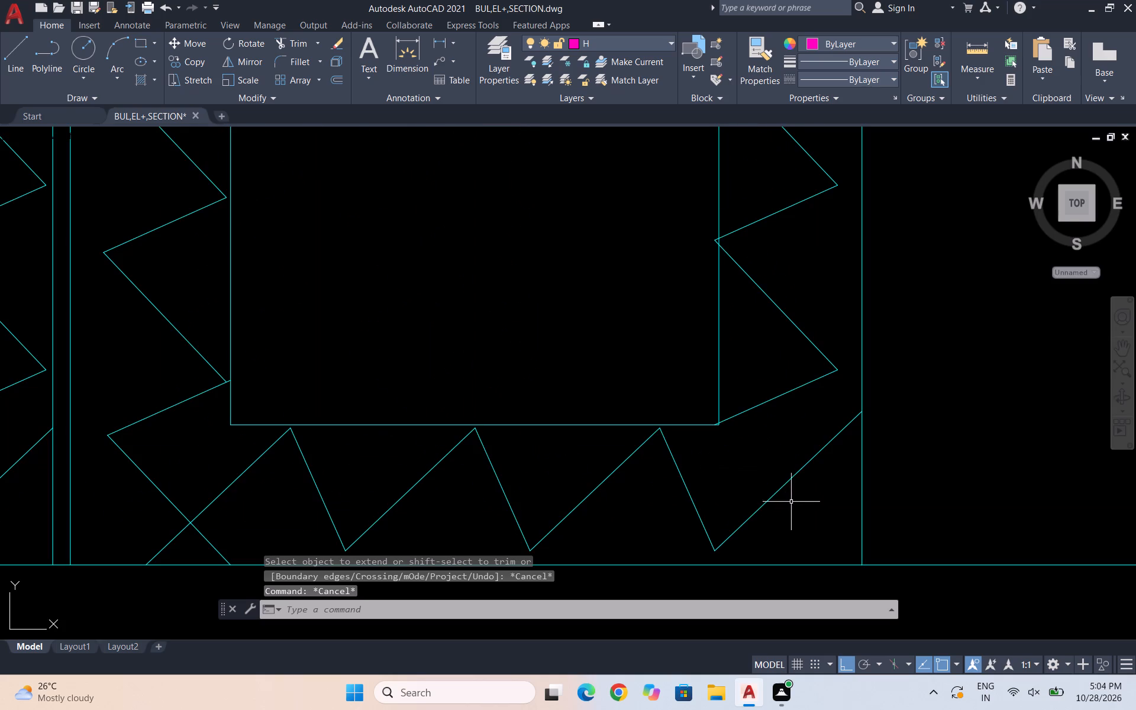
click(805, 516)
scroll(797, 463, down, 2)
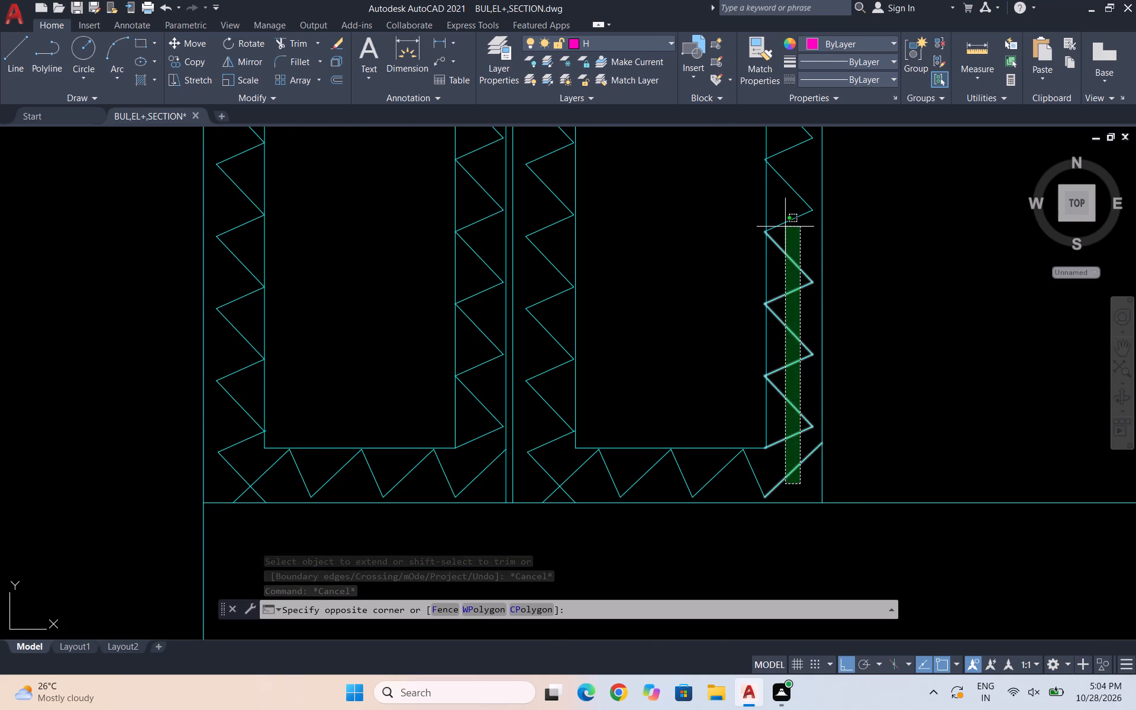
scroll(785, 232, down, 4)
scroll(788, 191, up, 1)
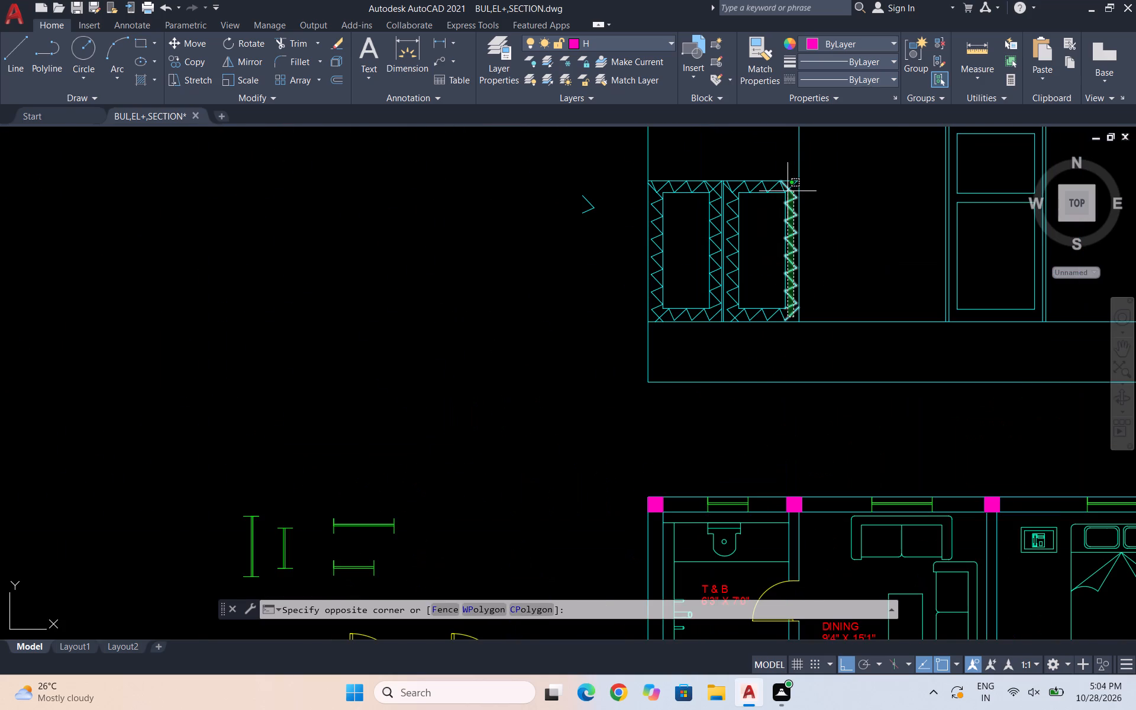
scroll(788, 191, up, 3)
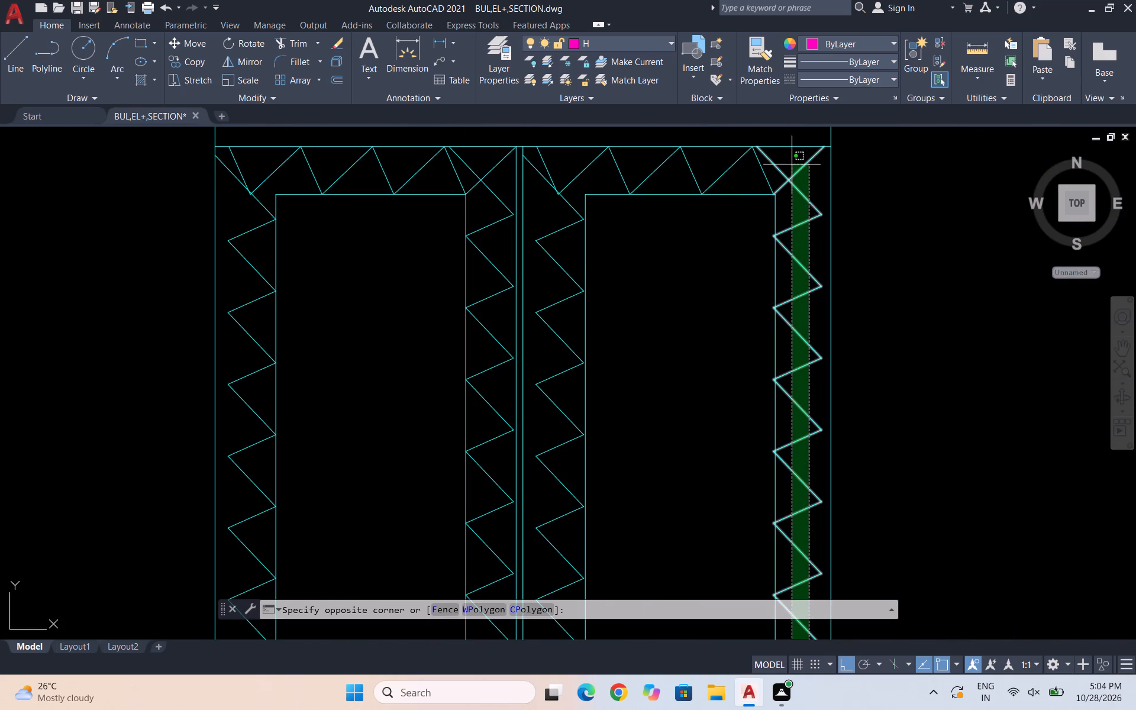
click(798, 169)
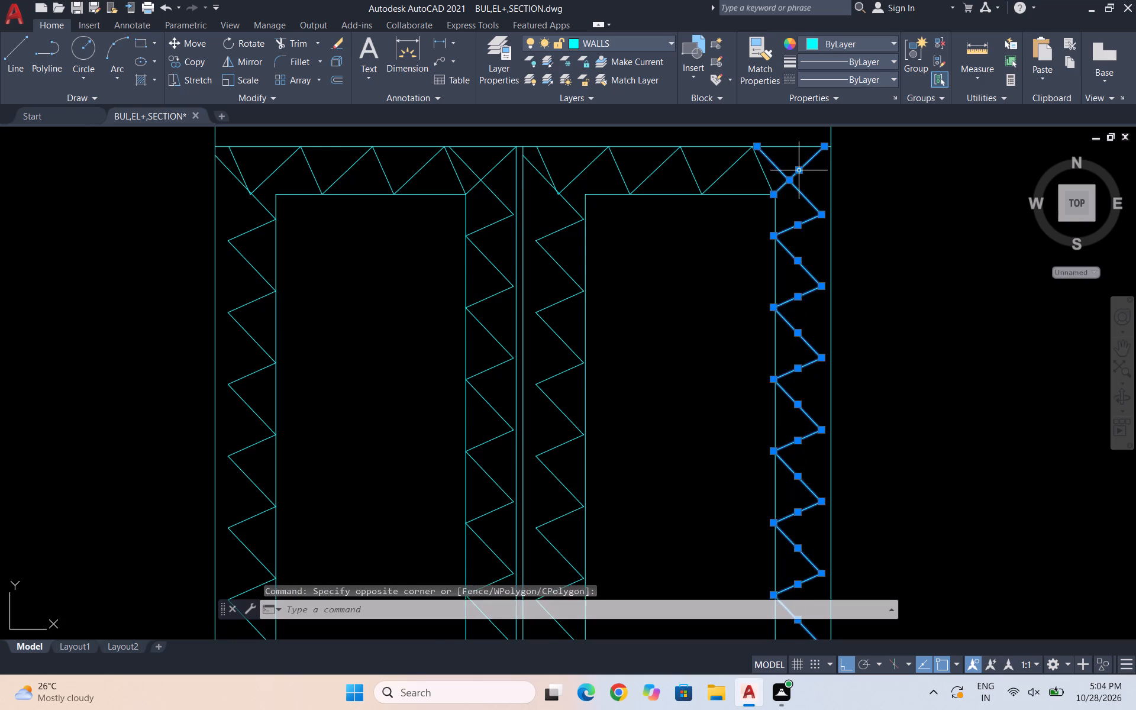
scroll(798, 210, down, 1)
scroll(784, 165, up, 3)
click(778, 254)
scroll(778, 254, down, 2)
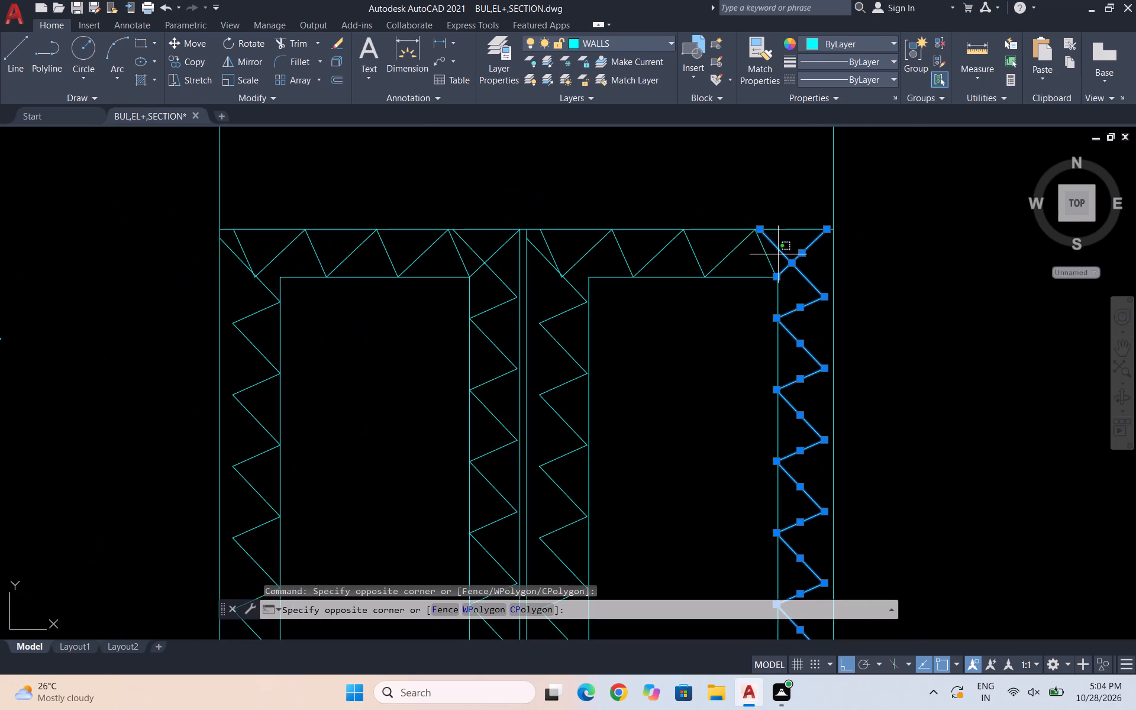
scroll(548, 260, up, 3)
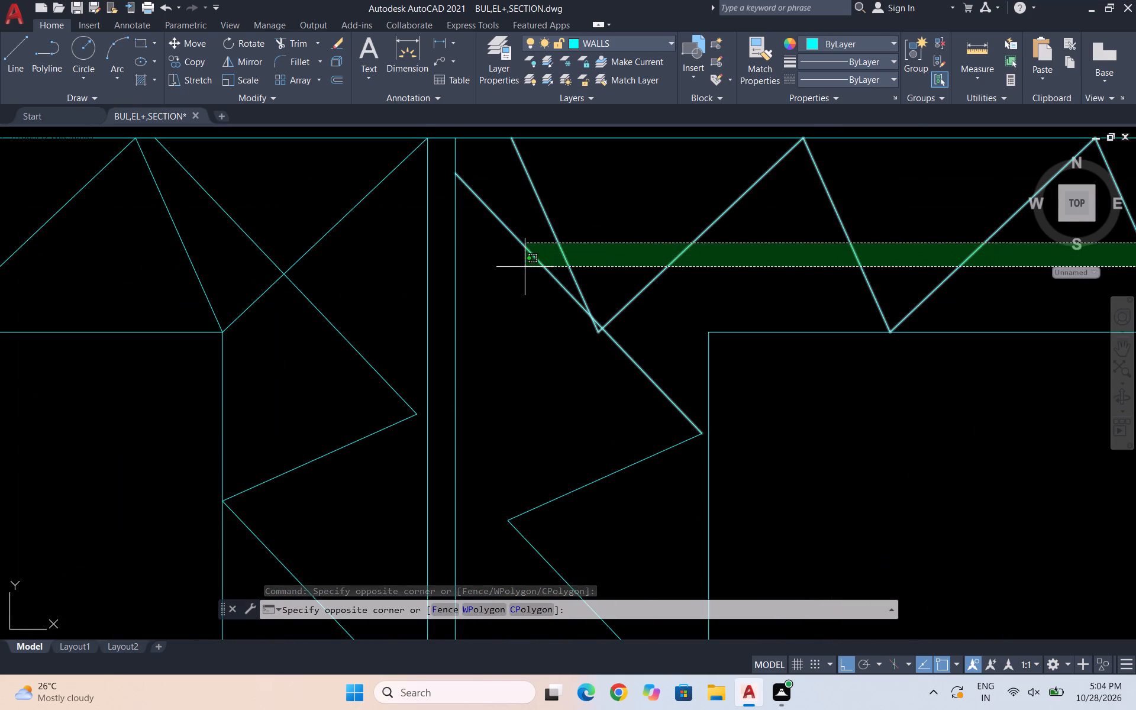
click(525, 267)
scroll(541, 241, down, 5)
scroll(603, 431, up, 3)
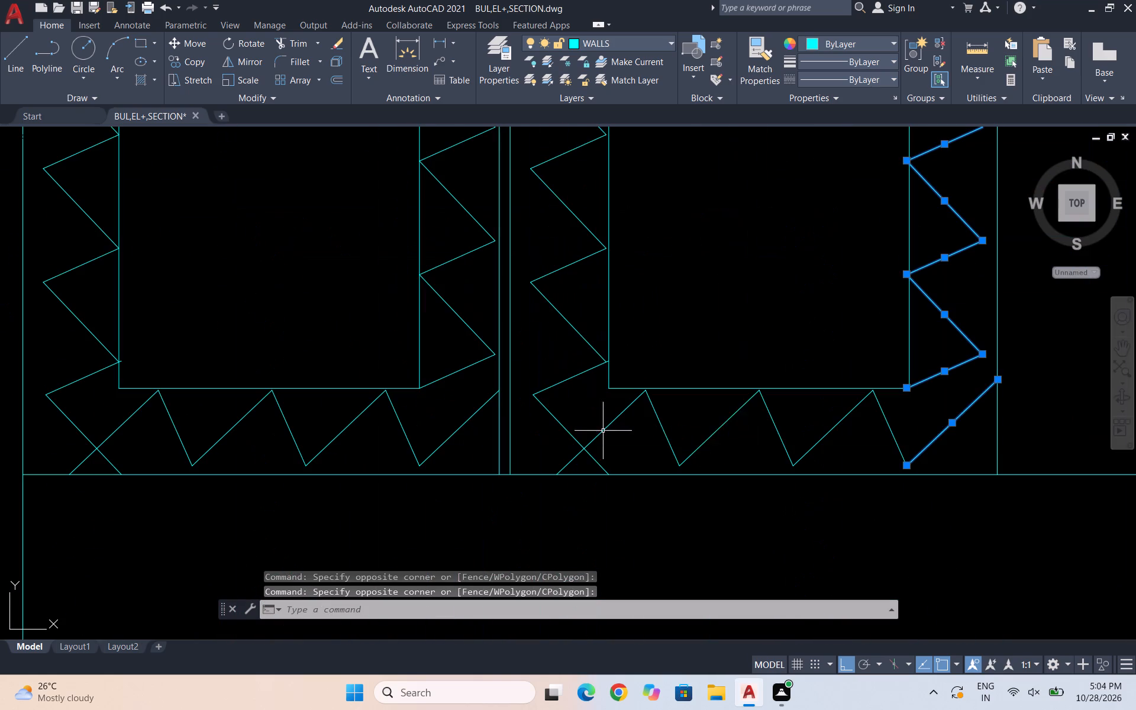
drag(974, 451, 965, 450)
click(556, 421)
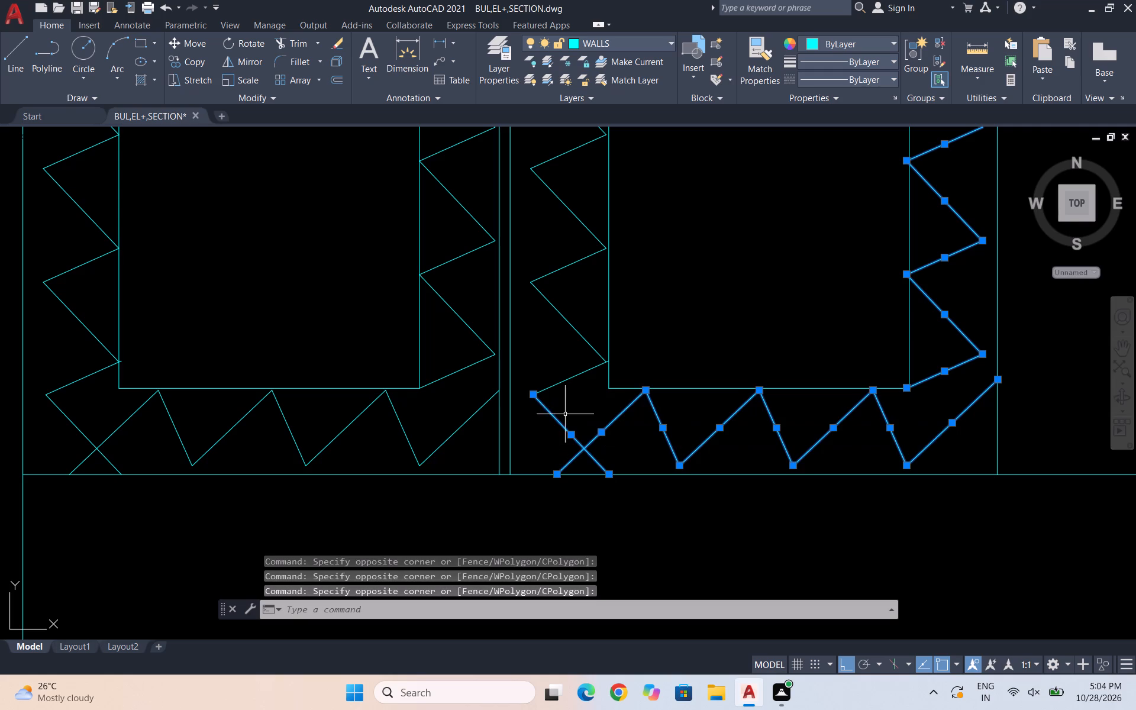
click(567, 411)
scroll(565, 412, down, 3)
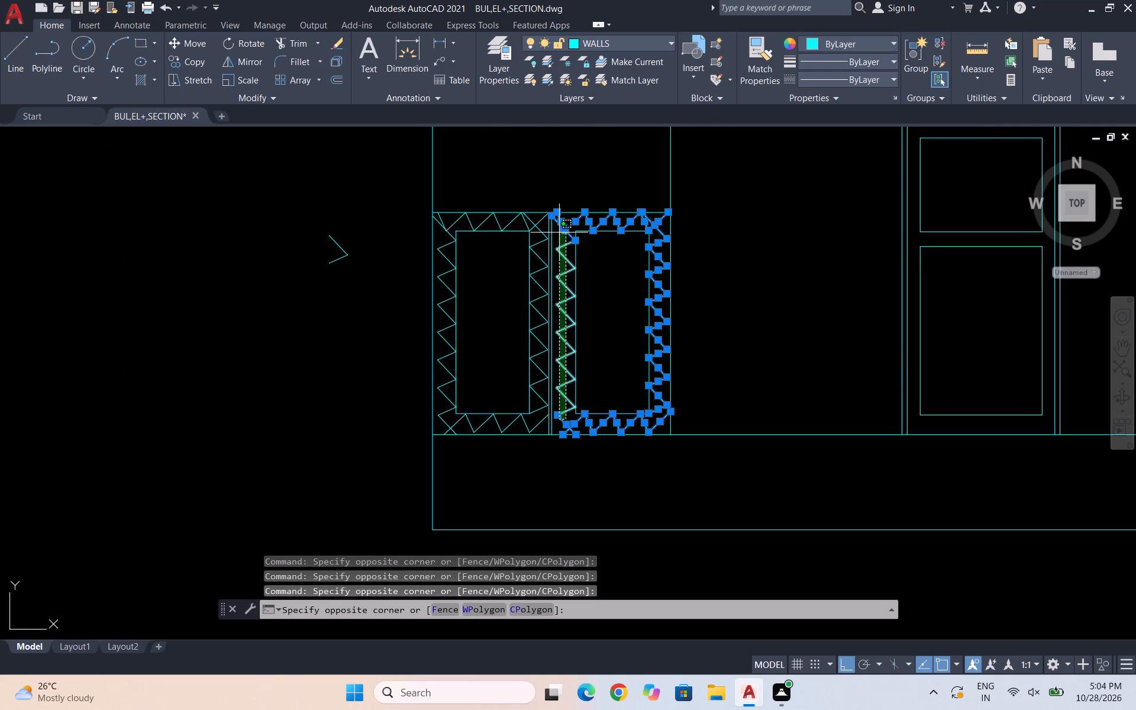
click(560, 224)
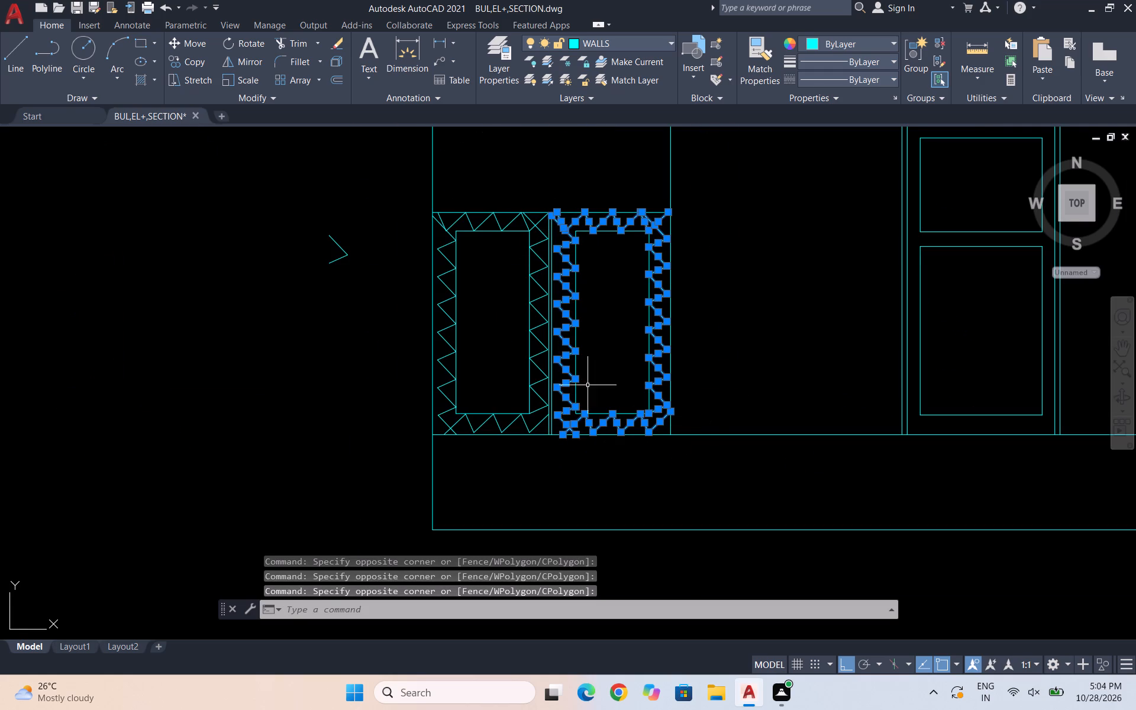
scroll(533, 420, up, 3)
click(566, 441)
scroll(564, 439, down, 3)
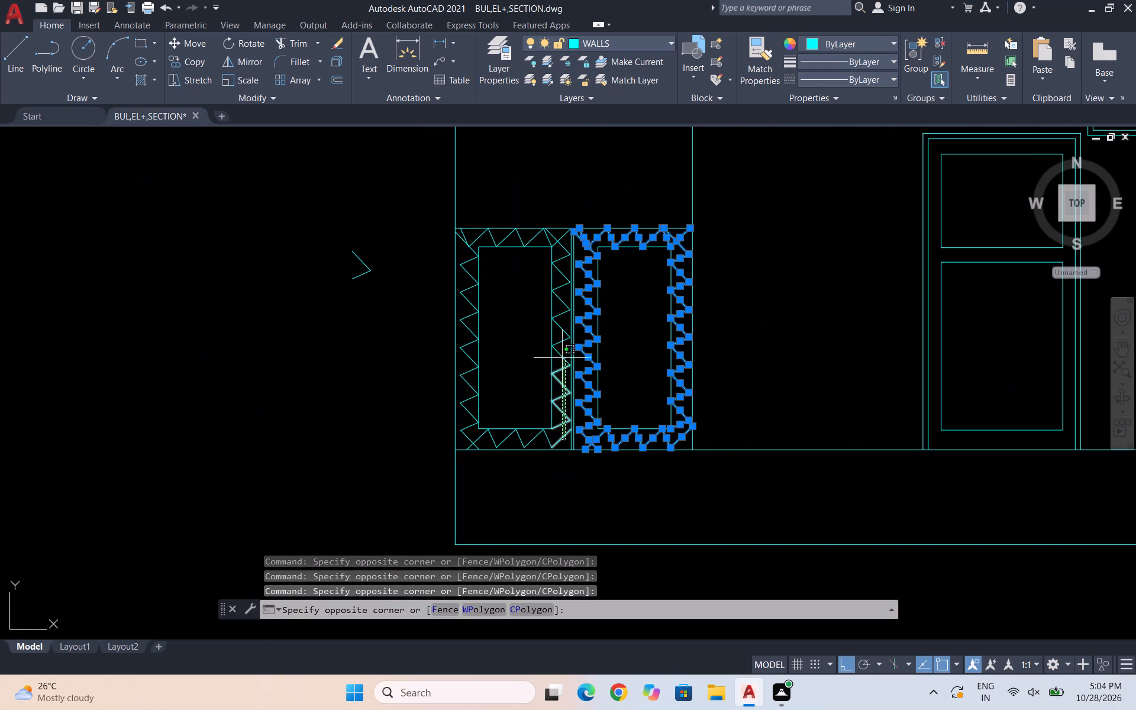
click(557, 235)
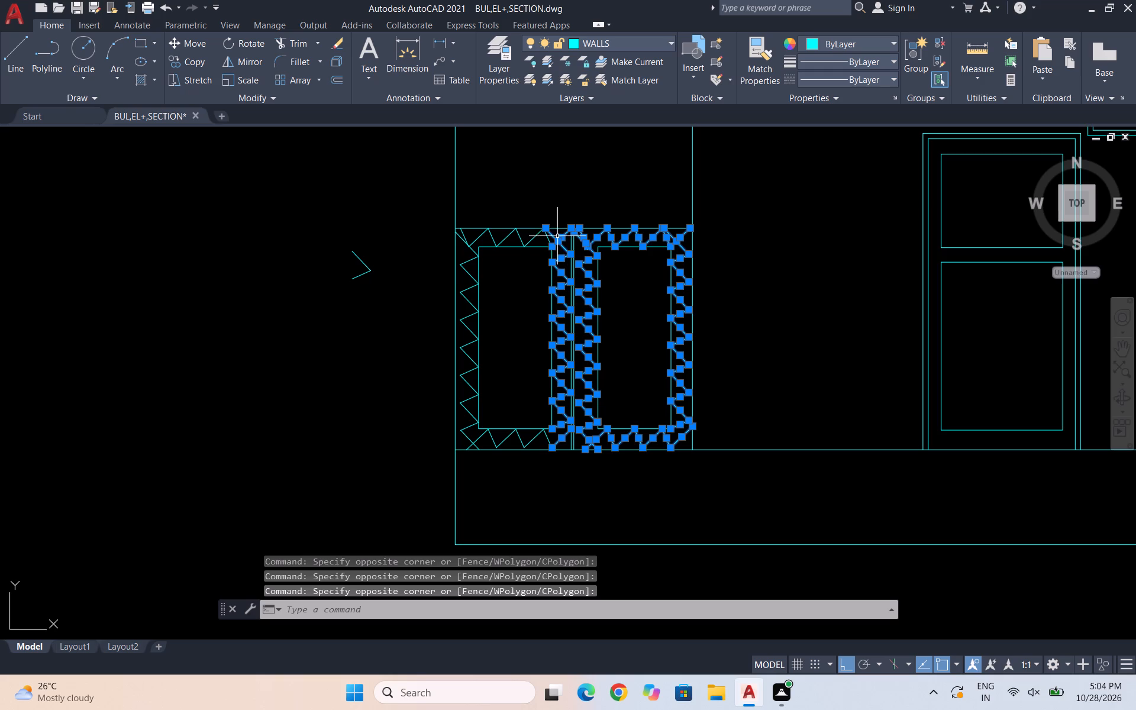
scroll(509, 451, up, 3)
click(730, 443)
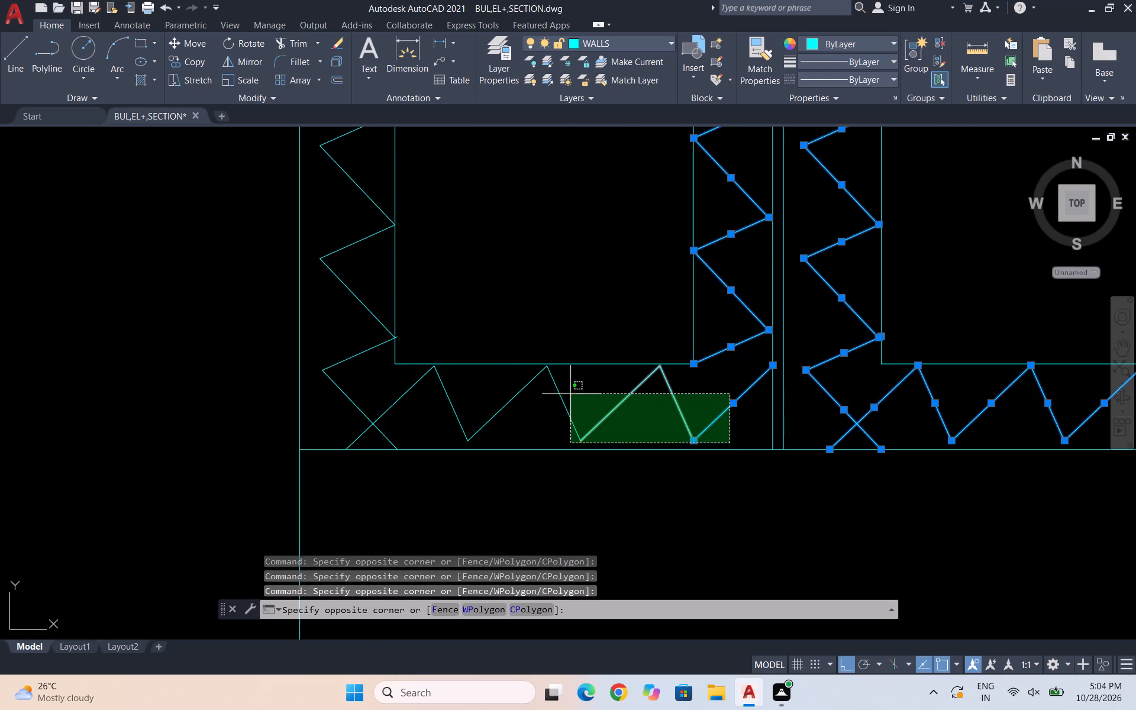
drag(341, 383, 353, 390)
scroll(496, 457, down, 1)
scroll(396, 372, up, 1)
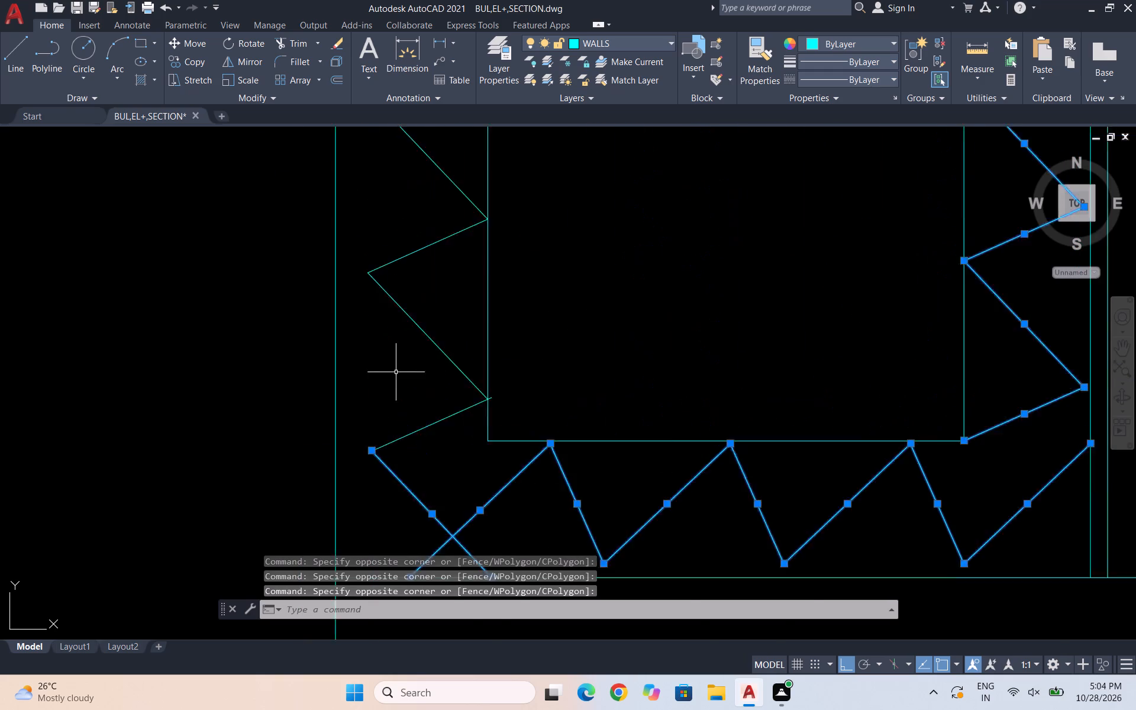
scroll(396, 372, up, 2)
click(473, 475)
scroll(471, 472, down, 4)
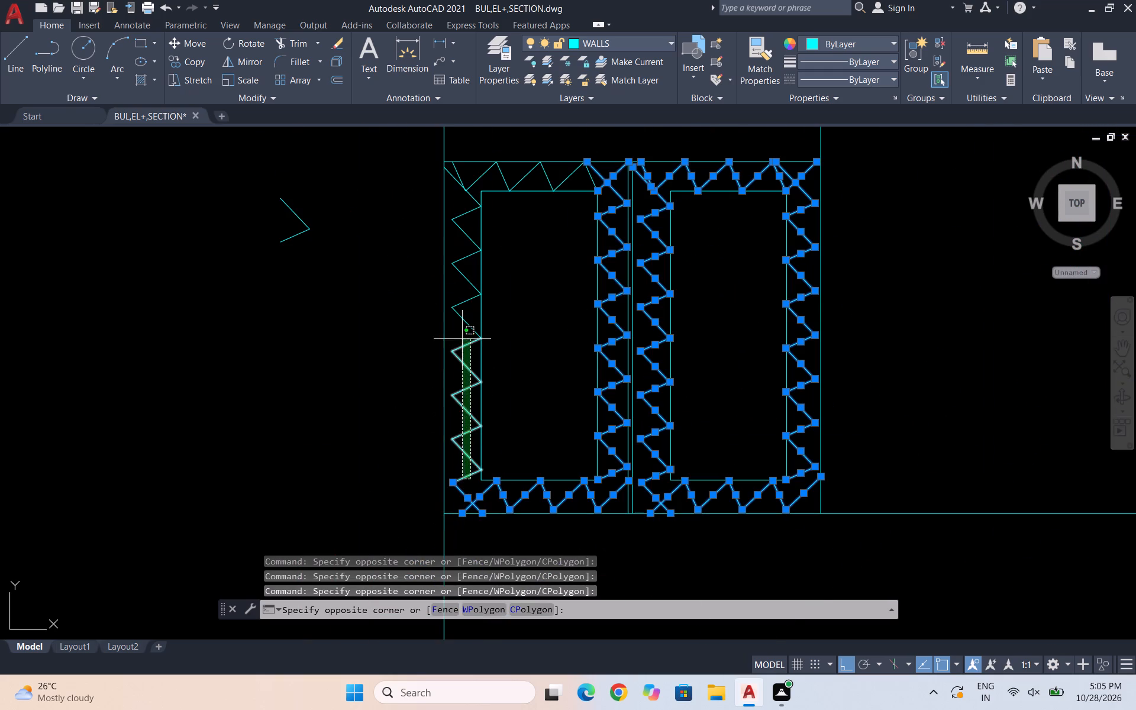
click(457, 183)
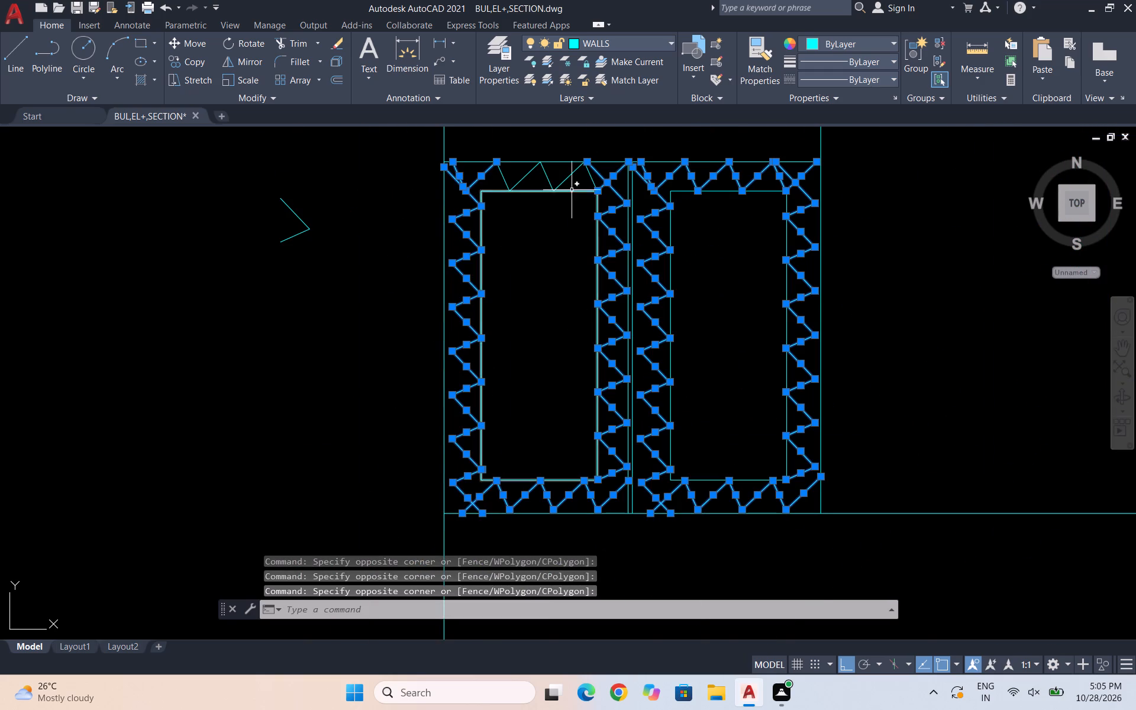
scroll(562, 162, up, 3)
drag(801, 249, 795, 241)
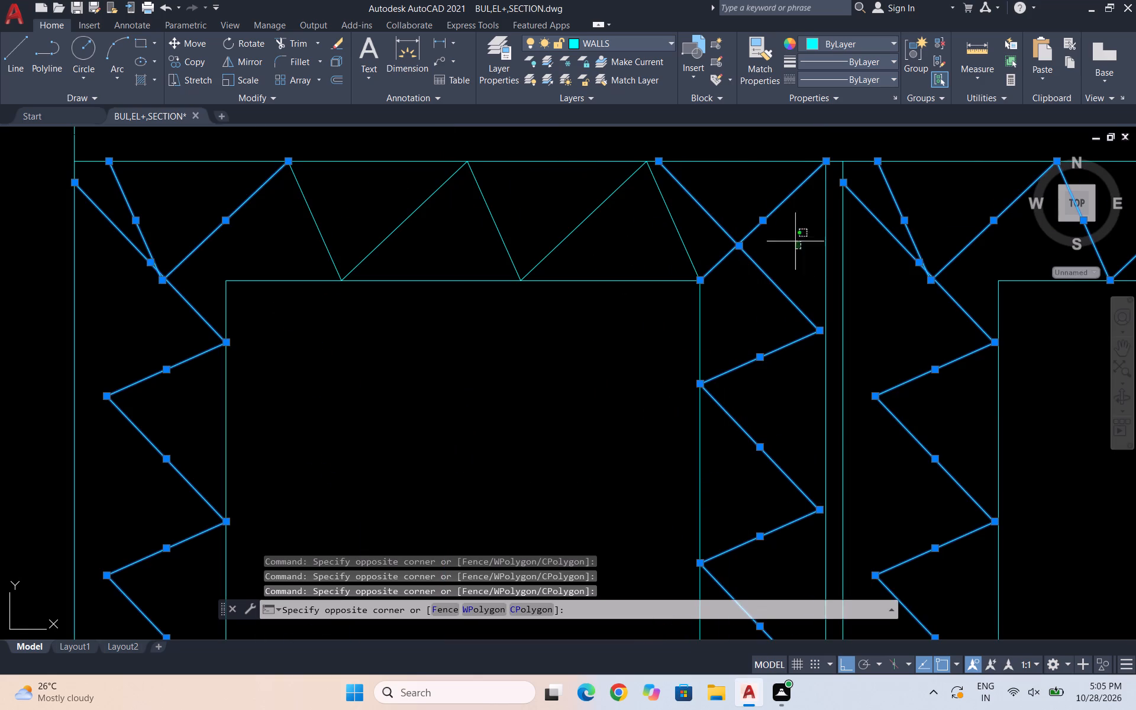
click(276, 208)
scroll(578, 287, down, 2)
scroll(797, 310, down, 1)
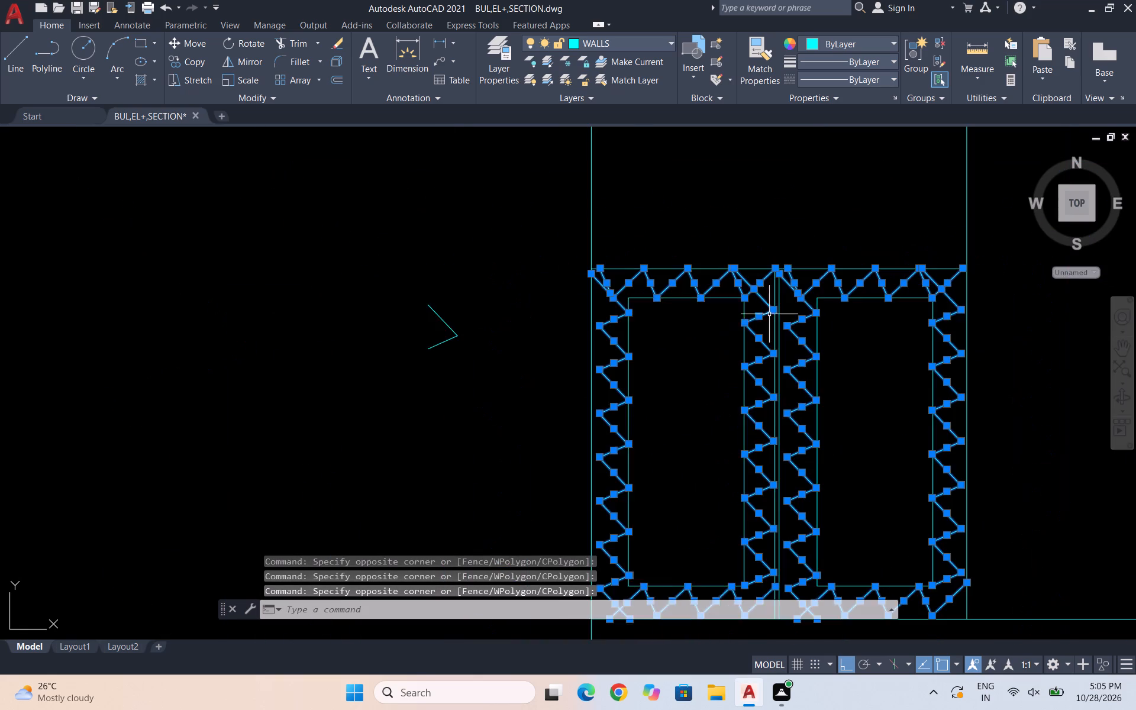
scroll(677, 299, down, 1)
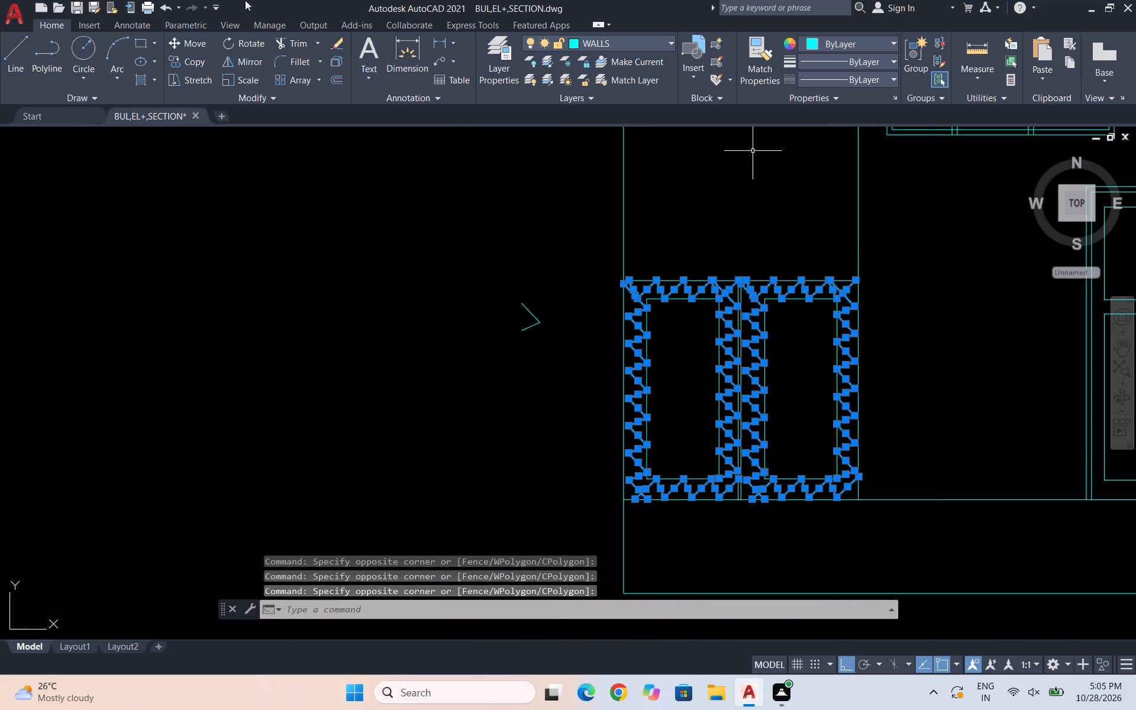
click(599, 41)
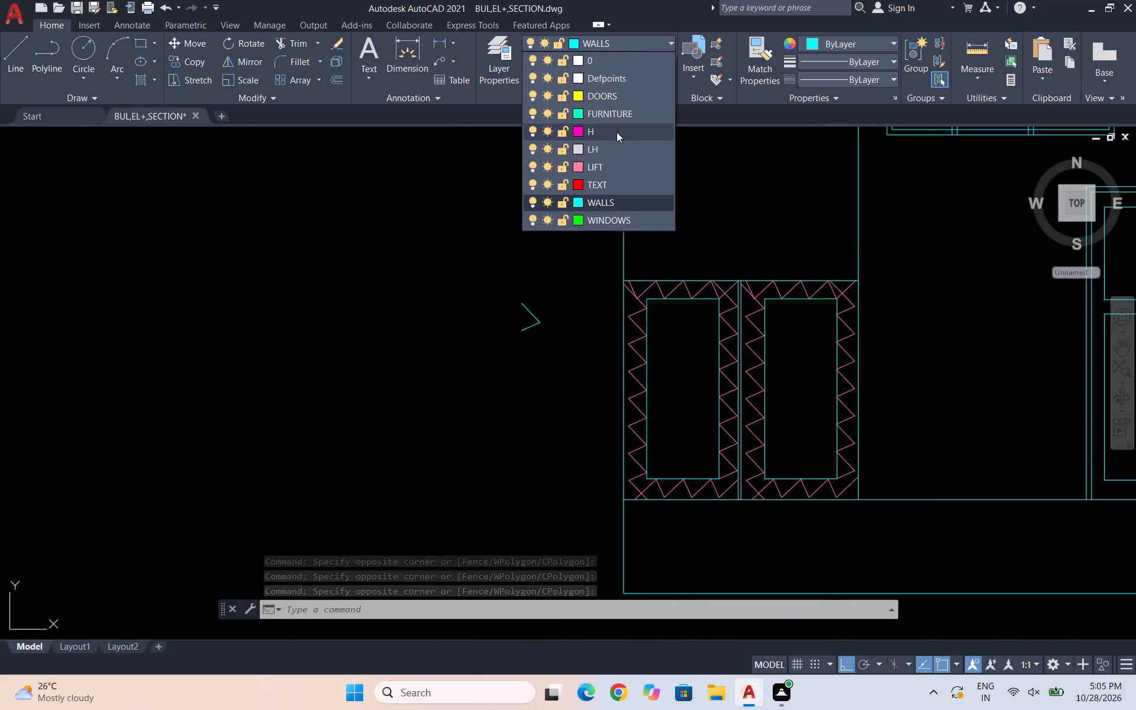
click(617, 131)
key(Escape)
key(Escape)
key(Escape)
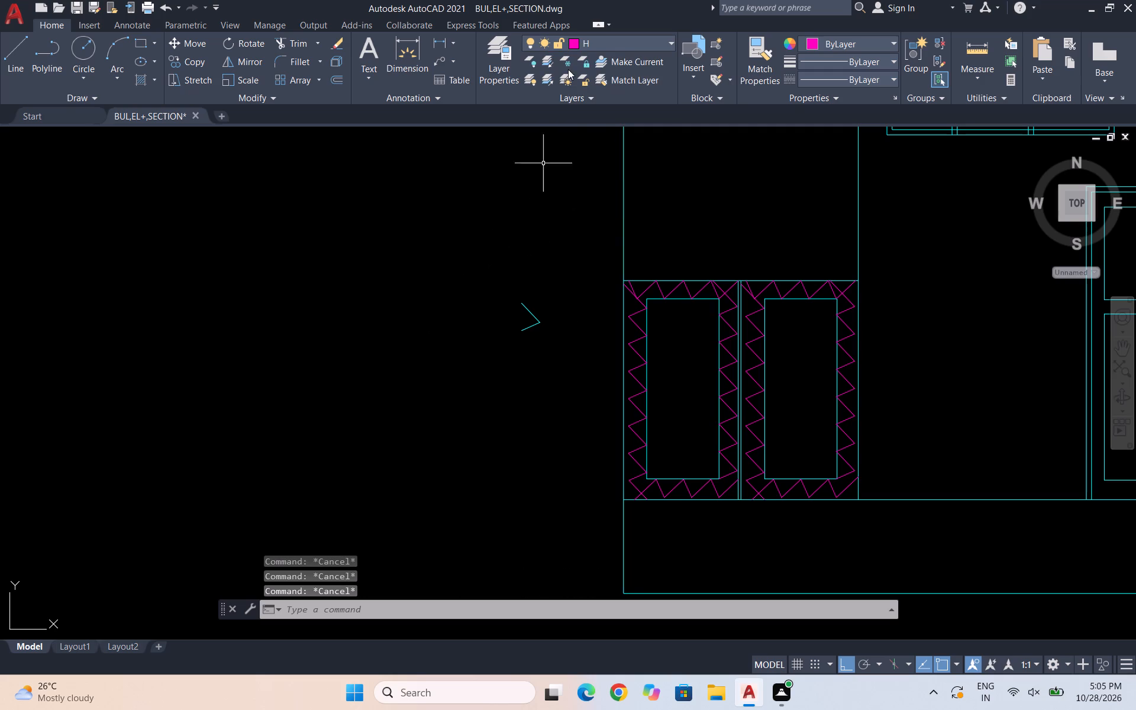
key(Escape)
key(Escape)
Start a Hatch on layer H and browse the predefined patterns through the ANSI and AR series.
key(h)
key(Return)
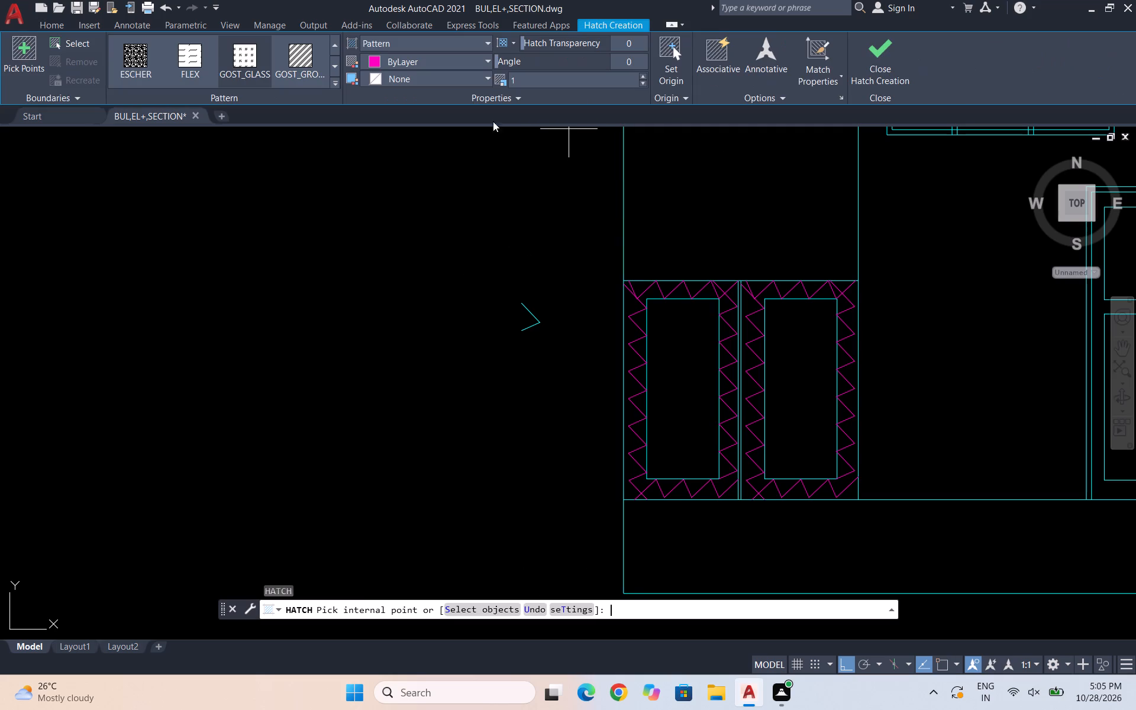
scroll(267, 61, up, 8)
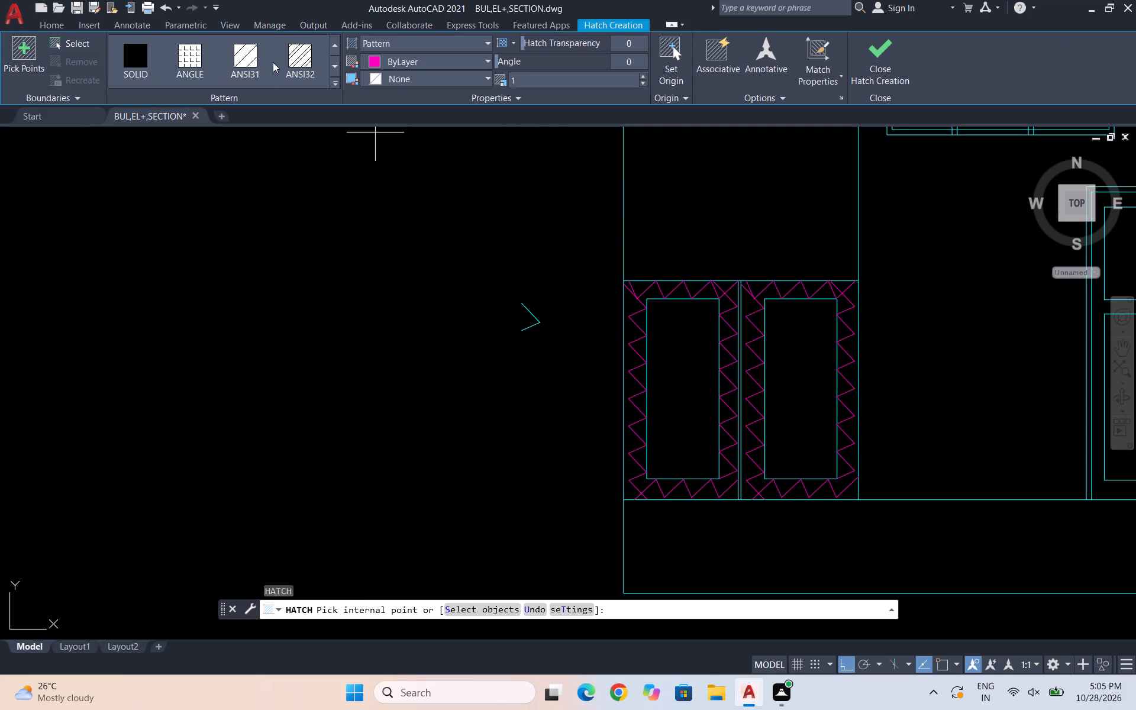
scroll(273, 62, up, 4)
scroll(273, 63, down, 1)
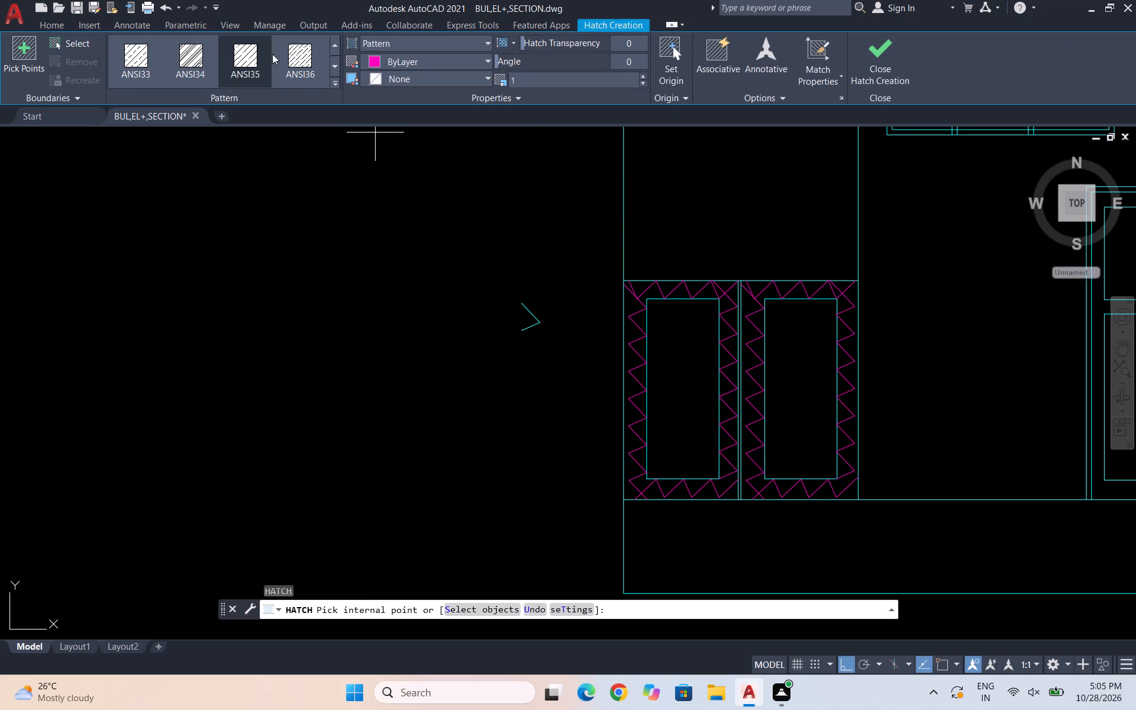
scroll(279, 56, down, 2)
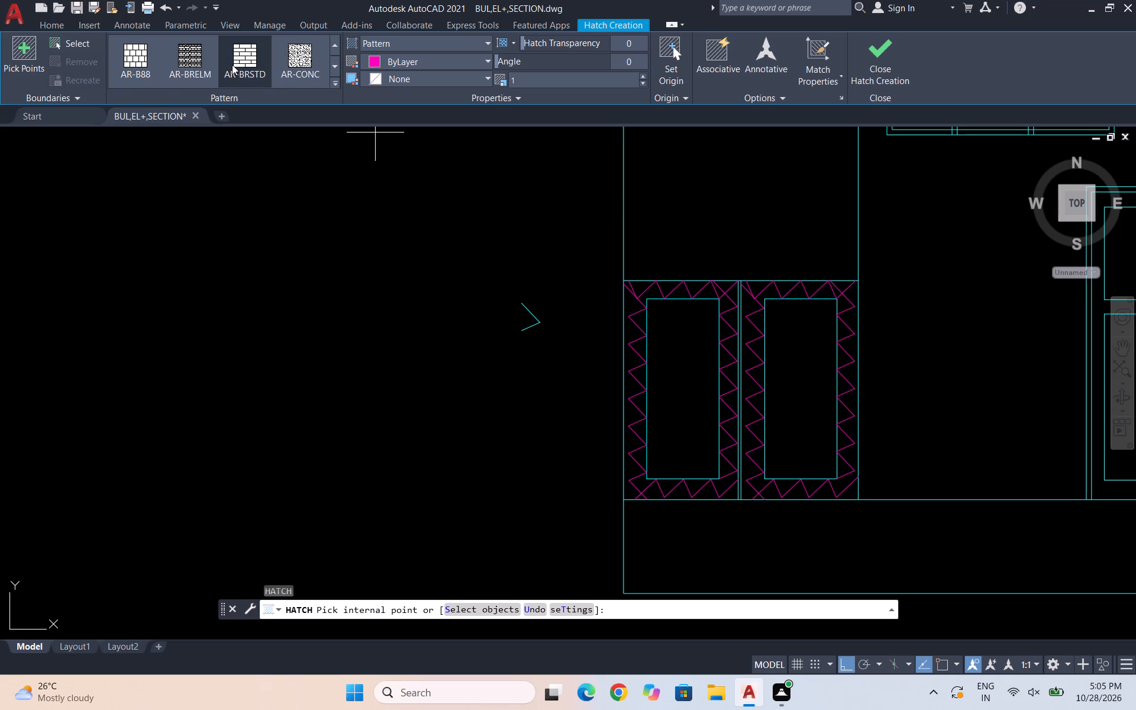
scroll(232, 64, down, 1)
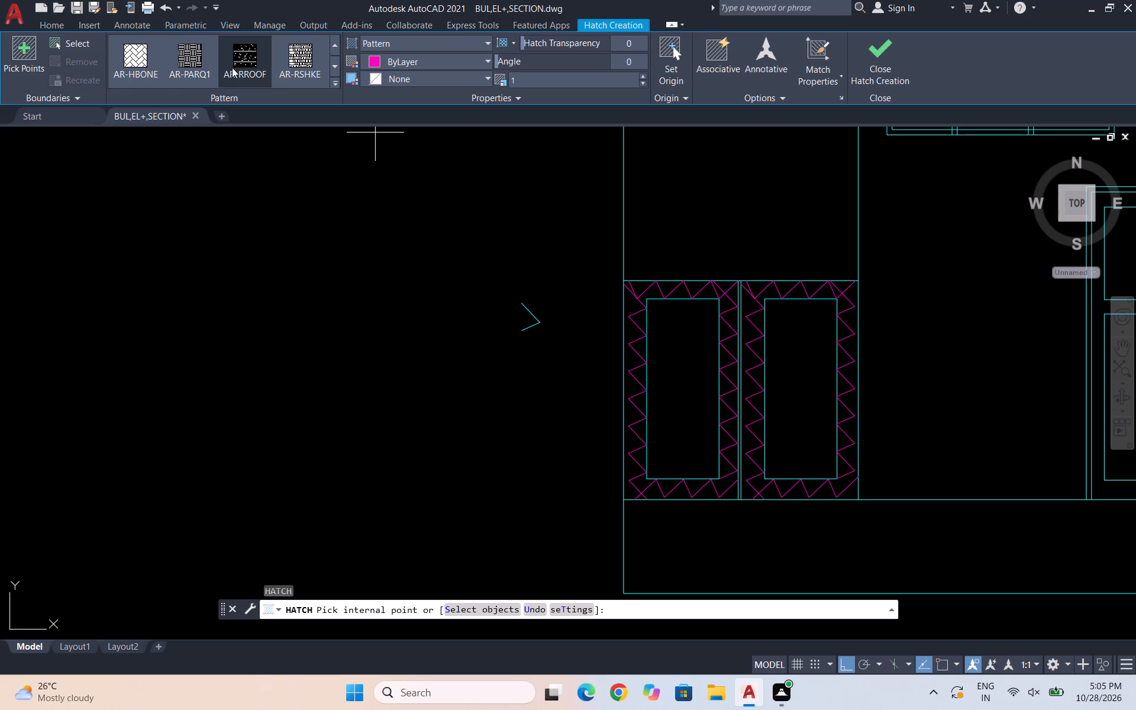
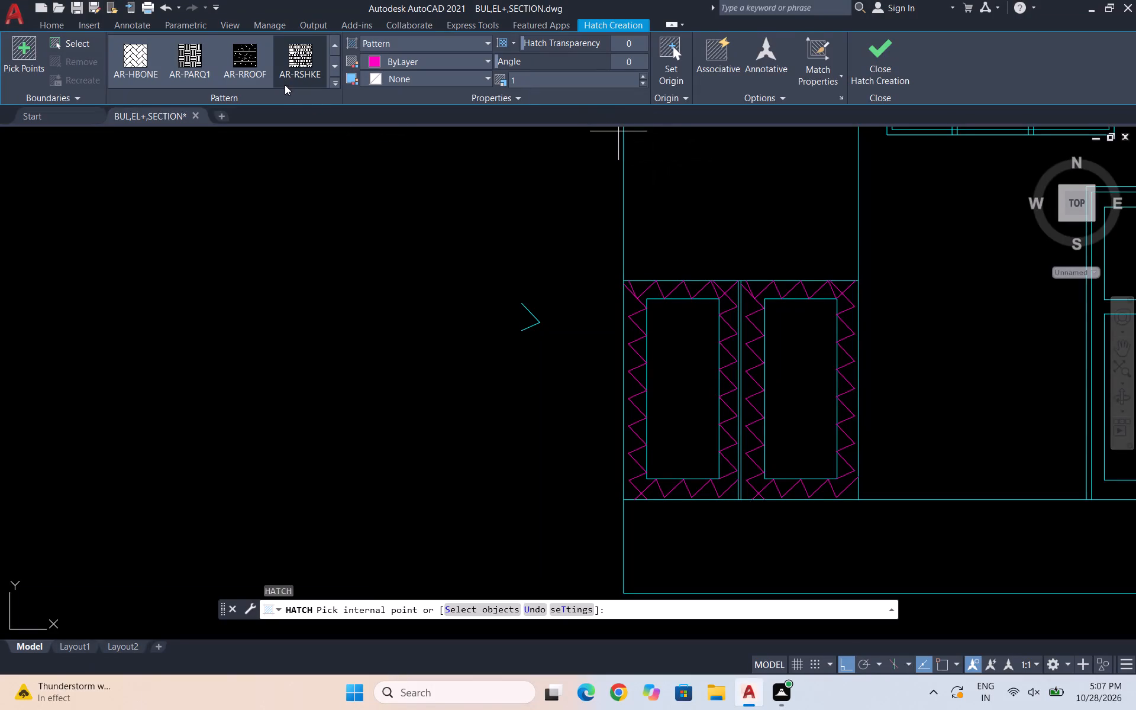
Browse the predefined hatch patterns, from the ANSI and AR series to the gradients, for a door panel fill.
scroll(281, 72, up, 3)
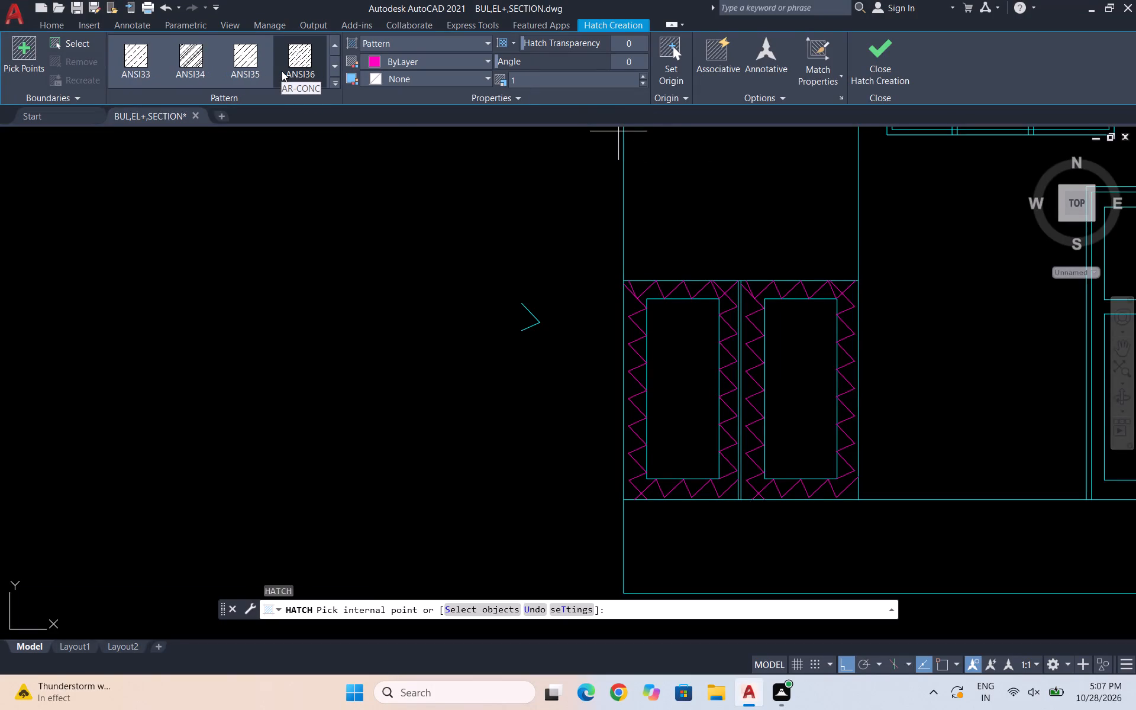
scroll(282, 71, up, 8)
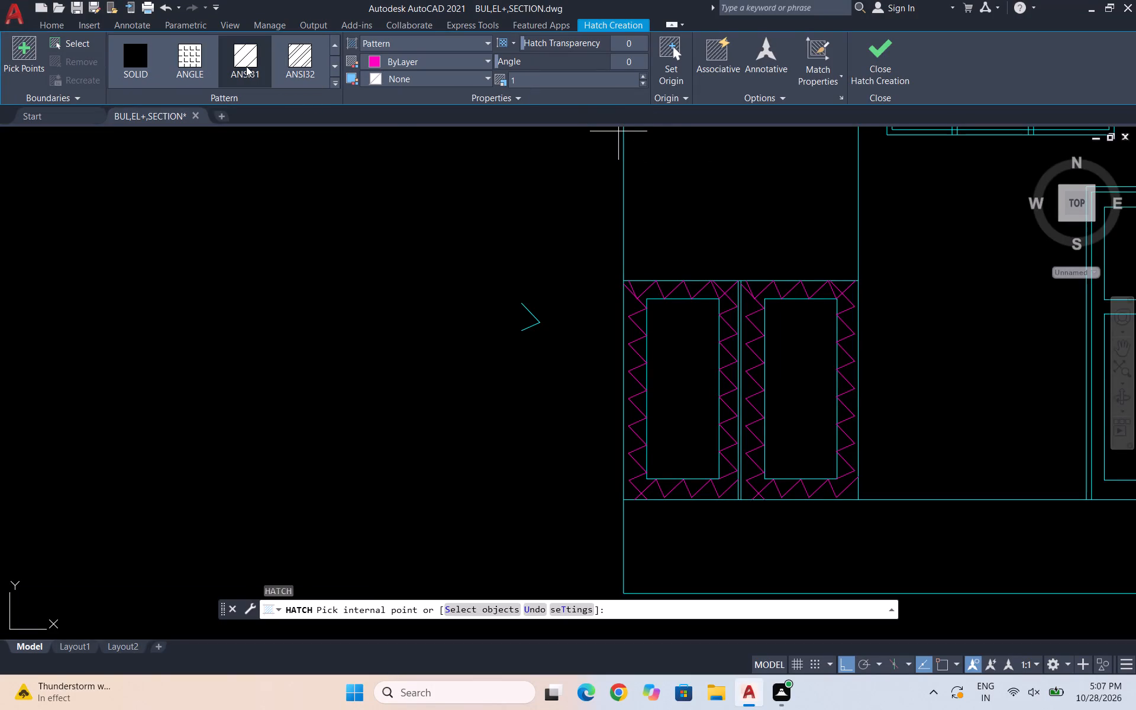
scroll(244, 62, down, 1)
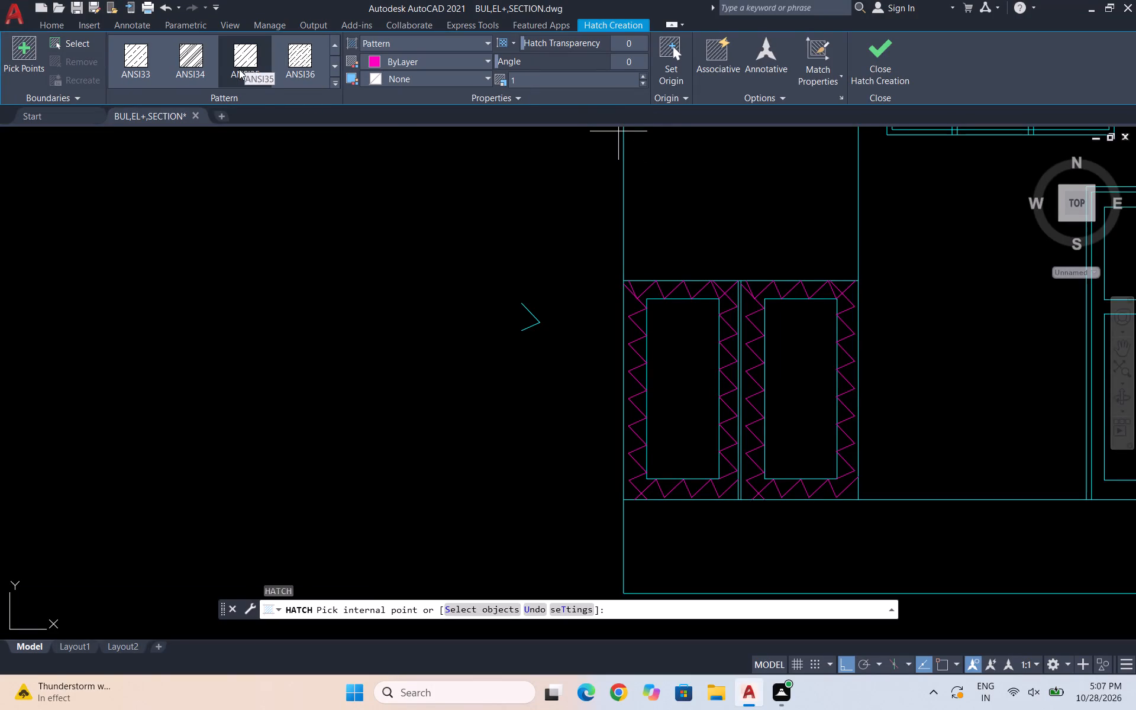
scroll(264, 88, up, 6)
scroll(293, 66, down, 1)
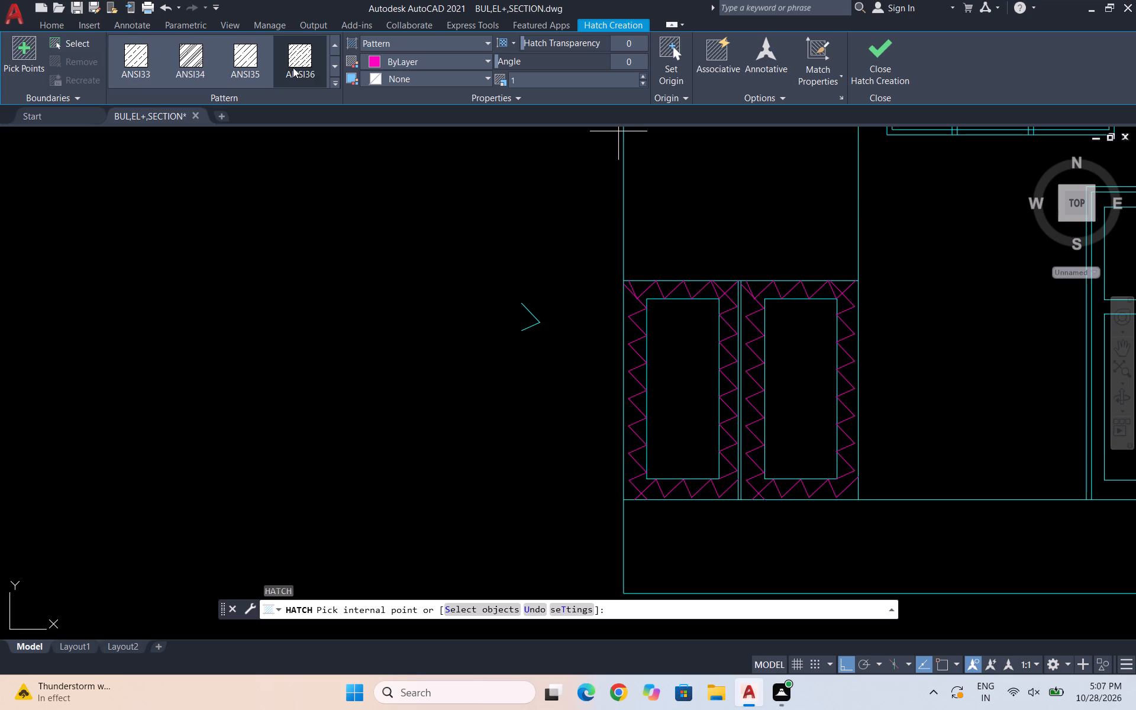
scroll(293, 67, down, 5)
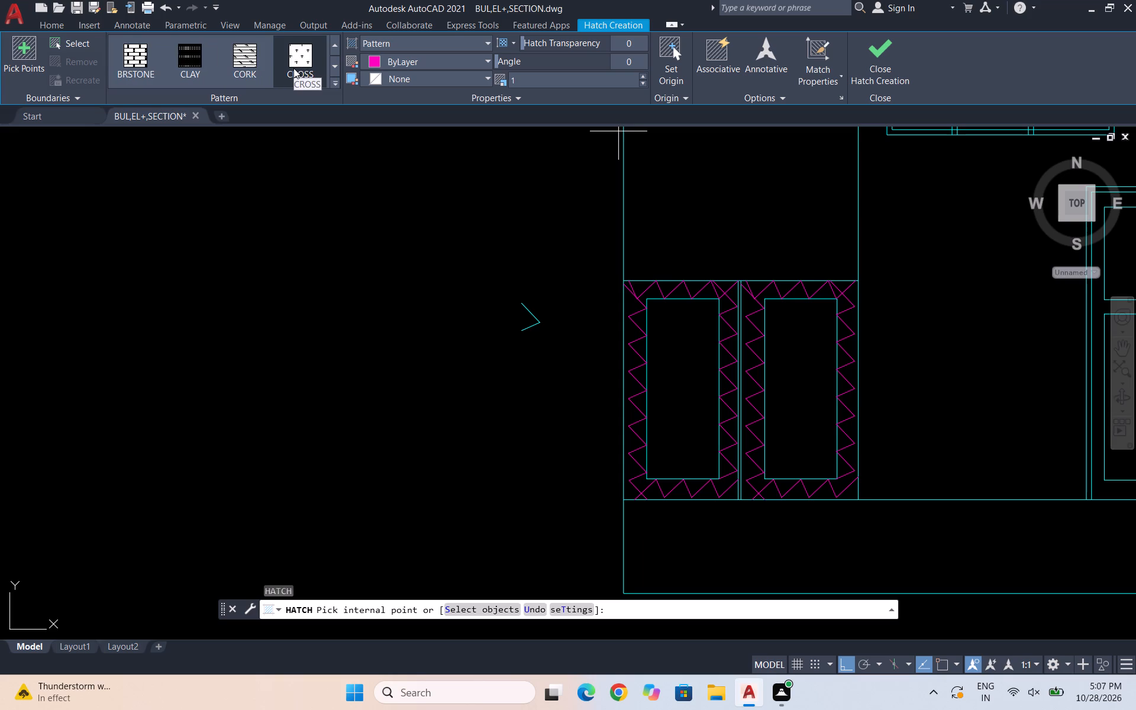
scroll(293, 68, down, 3)
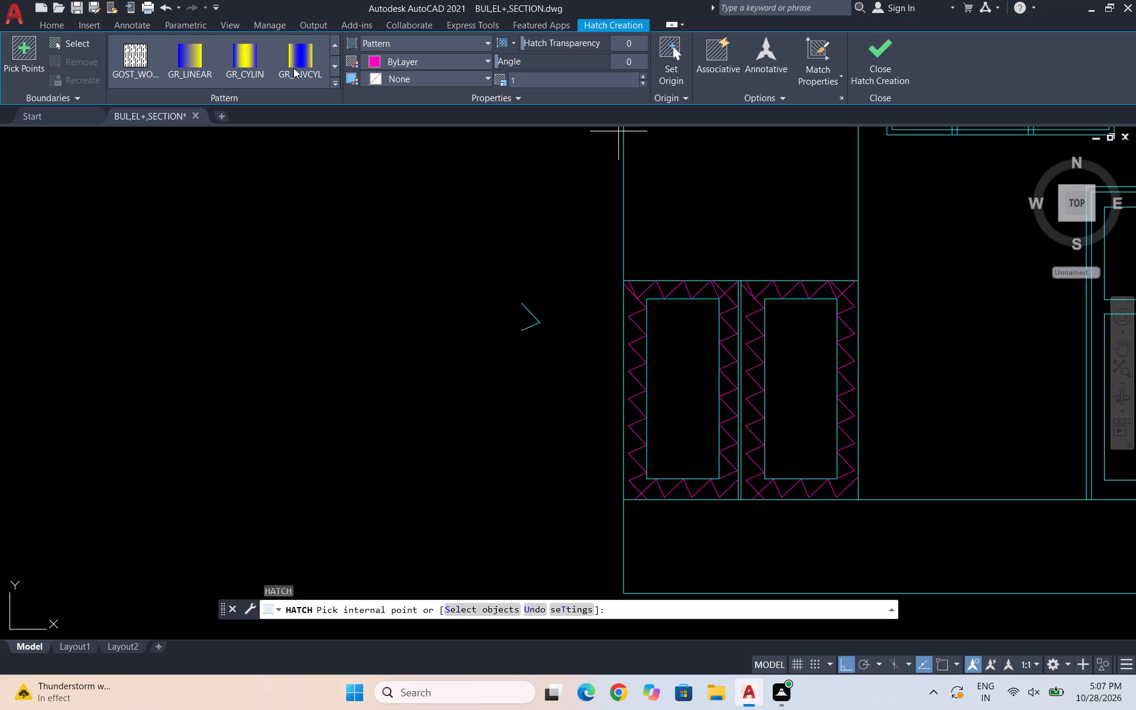
scroll(293, 68, up, 1)
scroll(293, 68, down, 2)
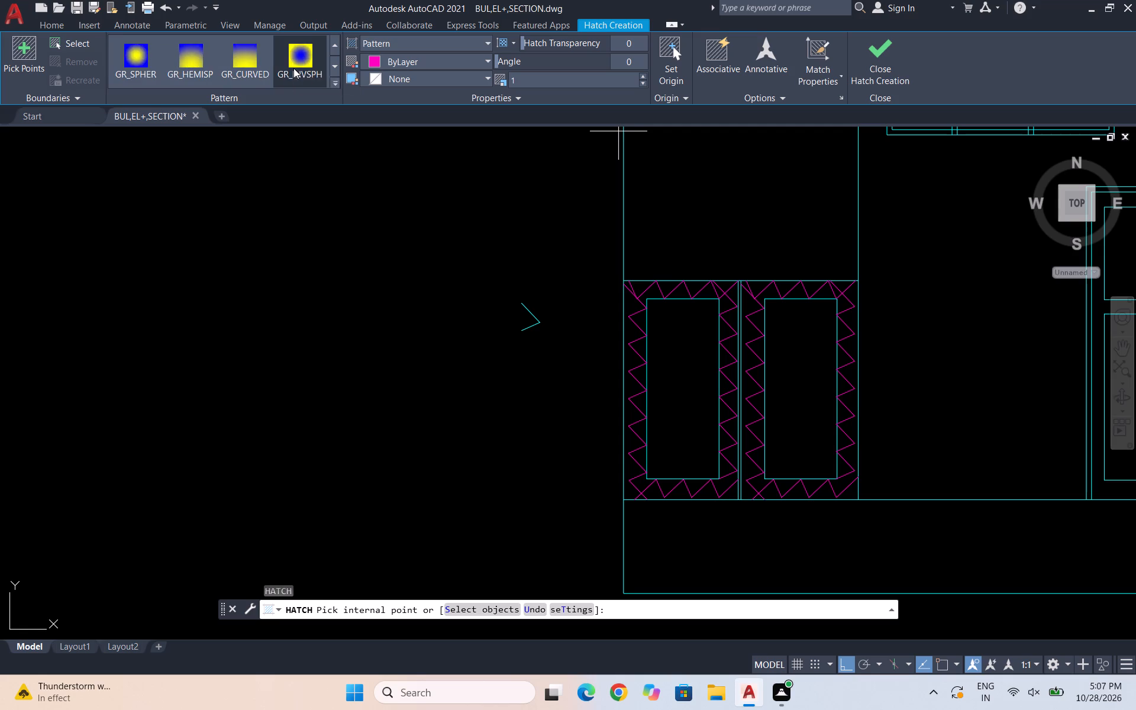
scroll(293, 68, down, 1)
scroll(293, 68, up, 8)
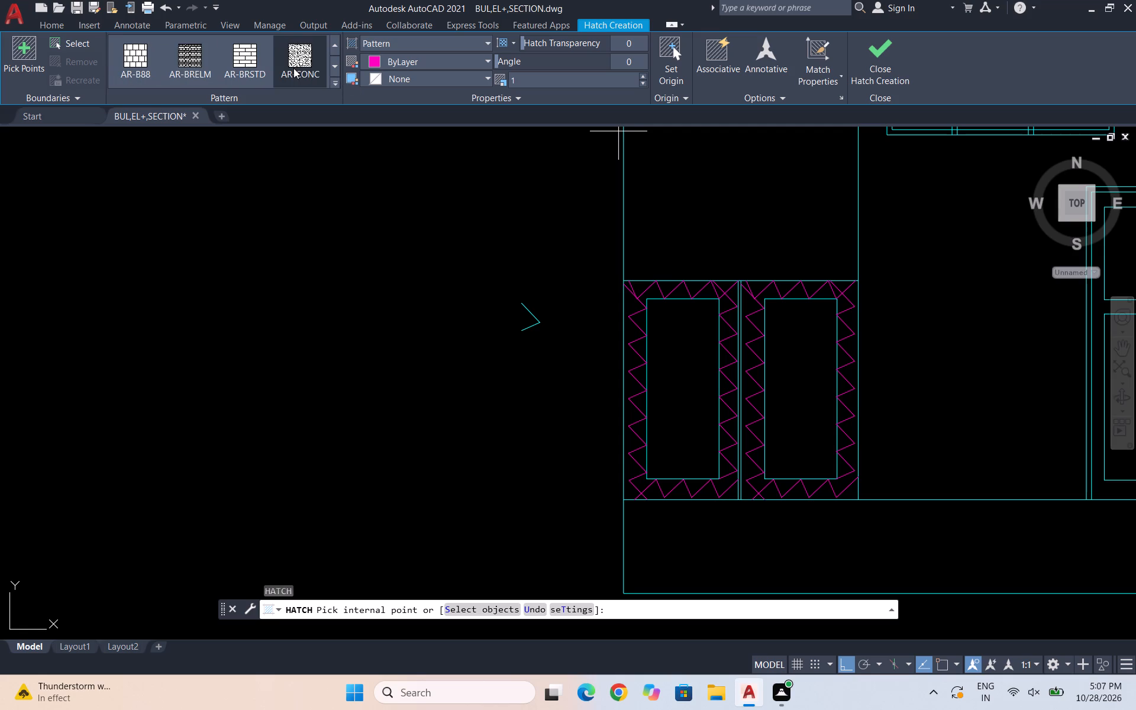
scroll(293, 68, up, 7)
Hatch the inner panel of the double door's left leaf with the ANGLE pattern on layer H.
click(193, 76)
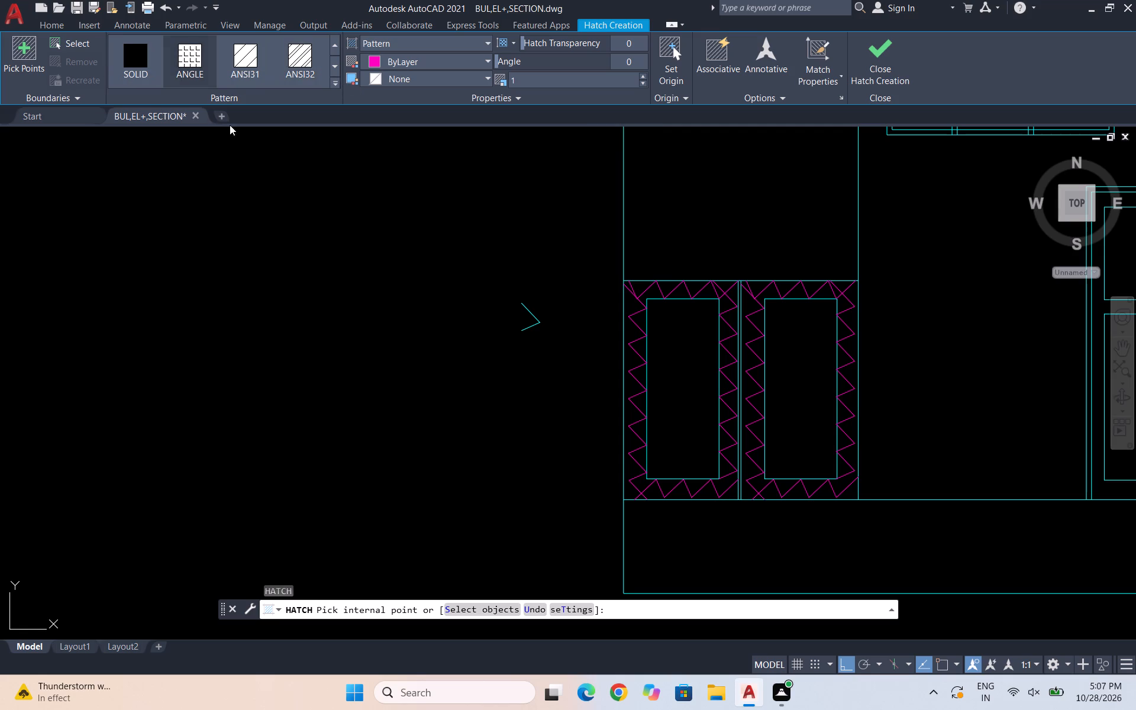
click(673, 343)
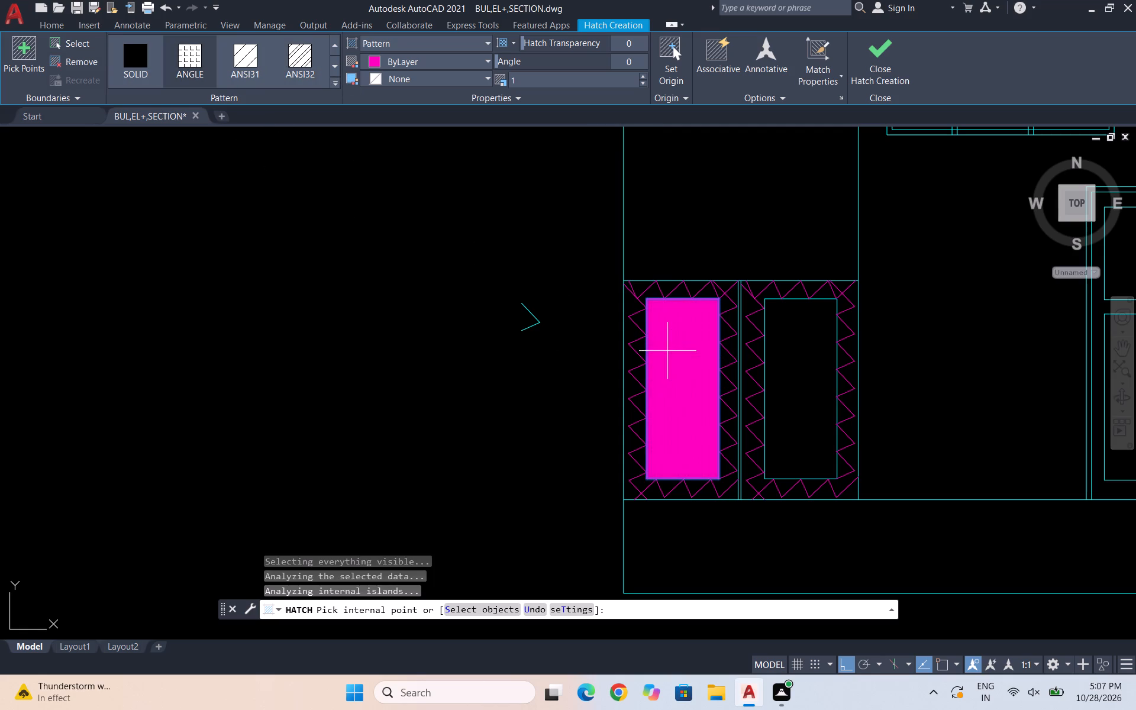
scroll(666, 351, up, 3)
click(552, 83)
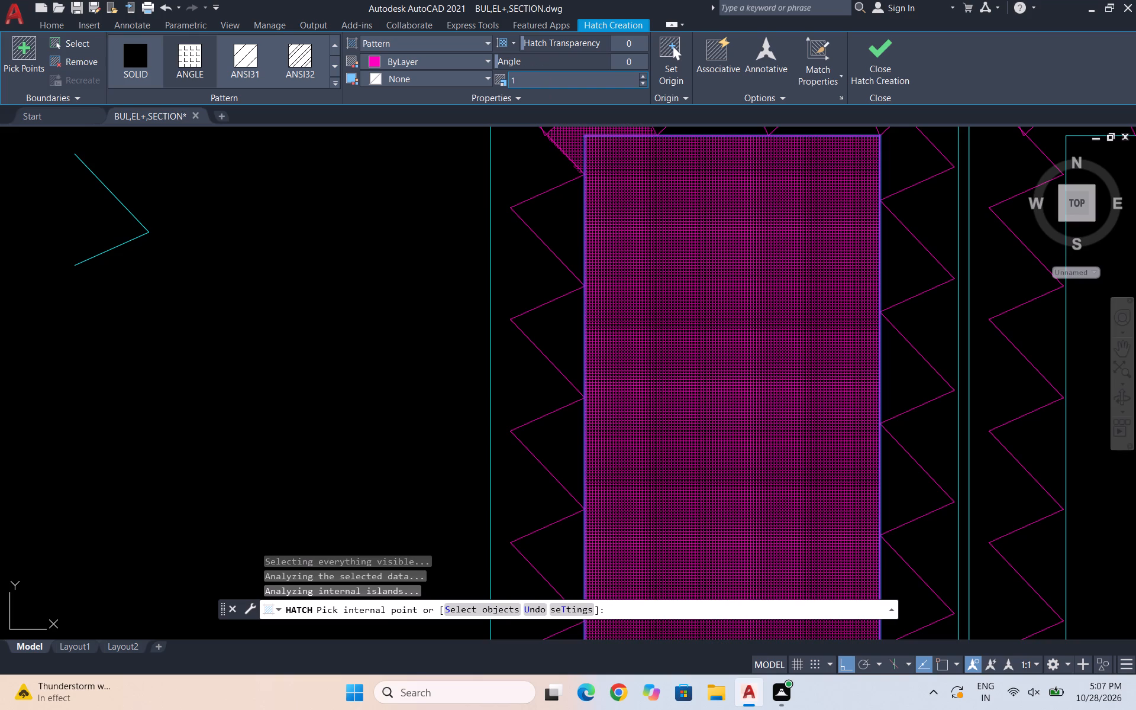
scroll(770, 236, down, 2)
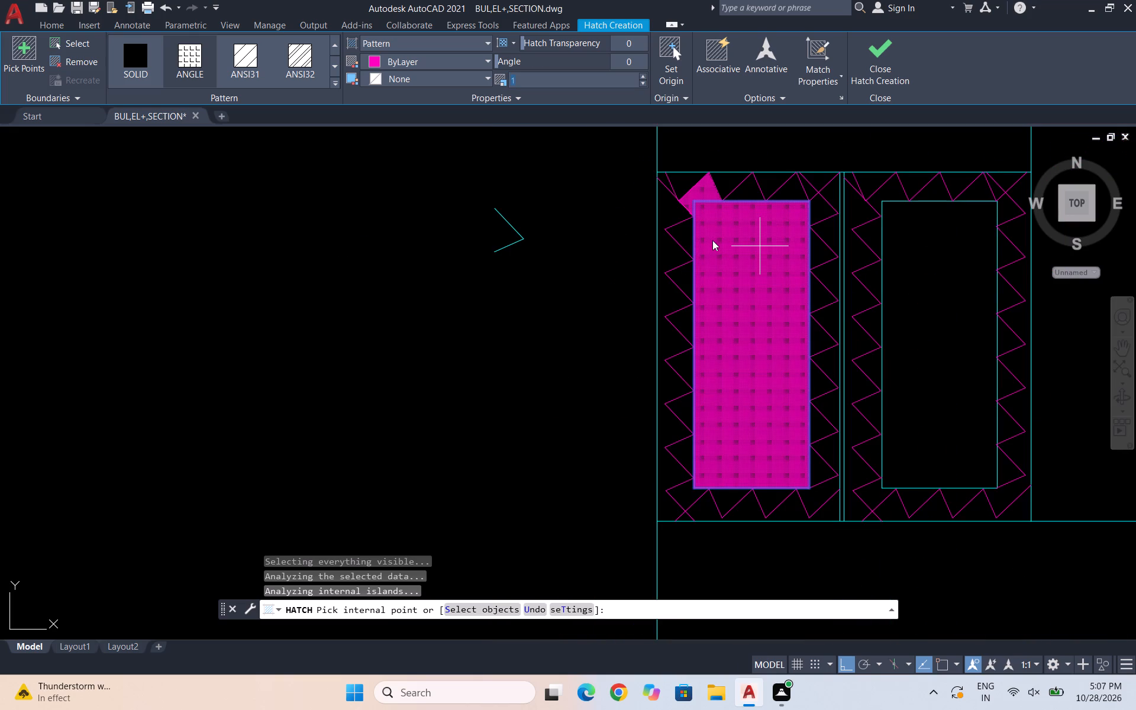
key(ctrl+z)
key(ctrl+z)
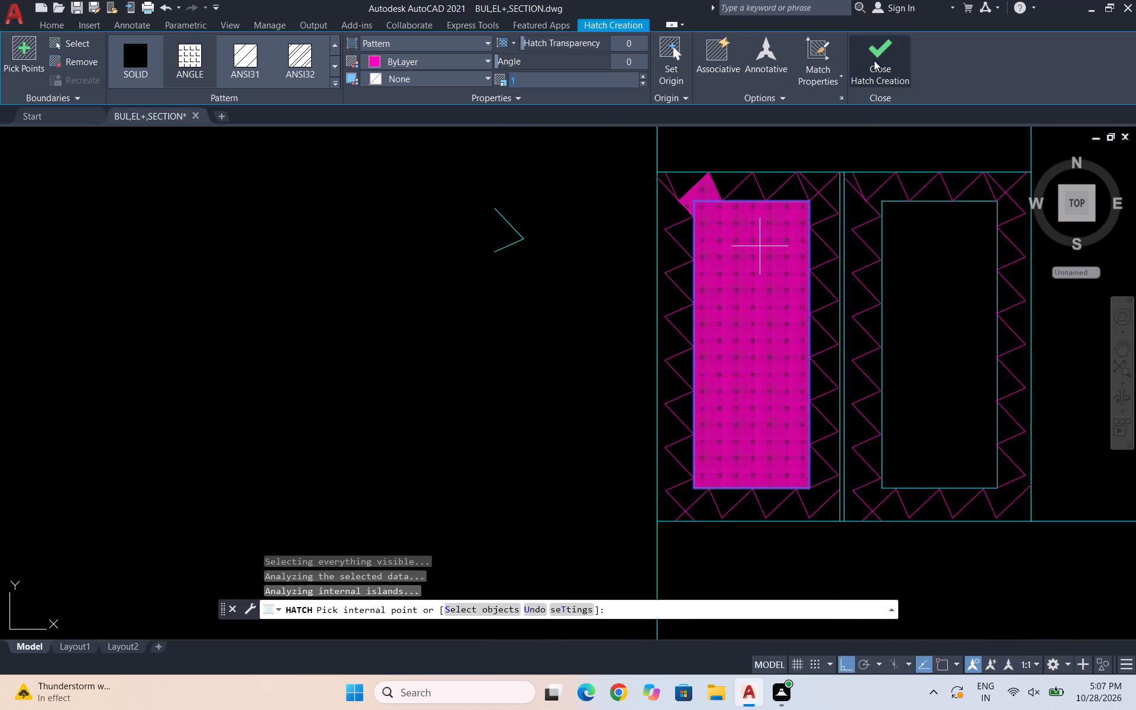
key(Escape)
key(Escape)
key(Escape)
key(Escape)
key(Escape)
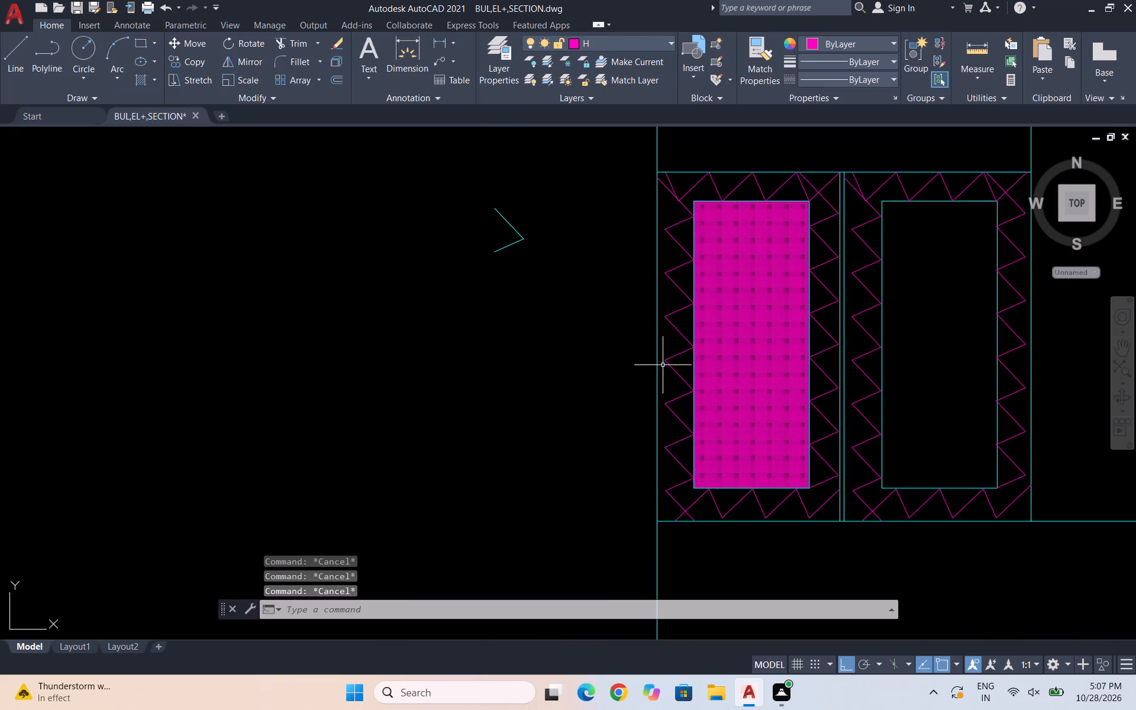
Try a scale of 25 on the left leaf panel's hatch and settle on a scale of 15.
click(728, 341)
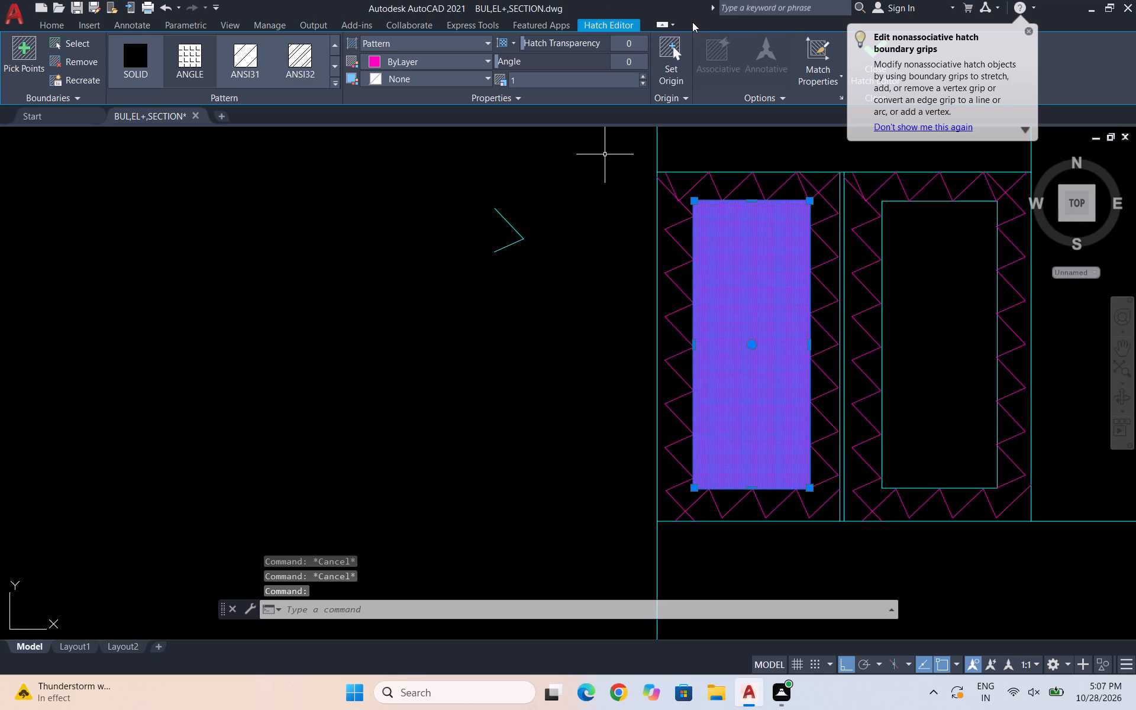
click(624, 83)
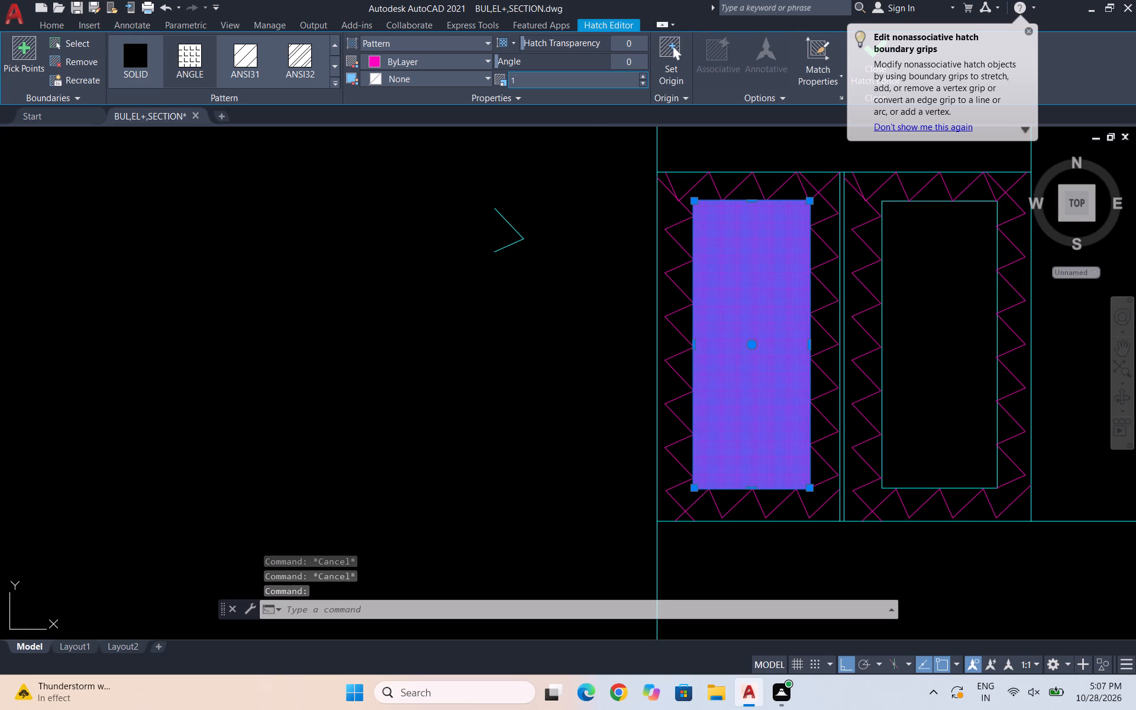
text(25)
key(Return)
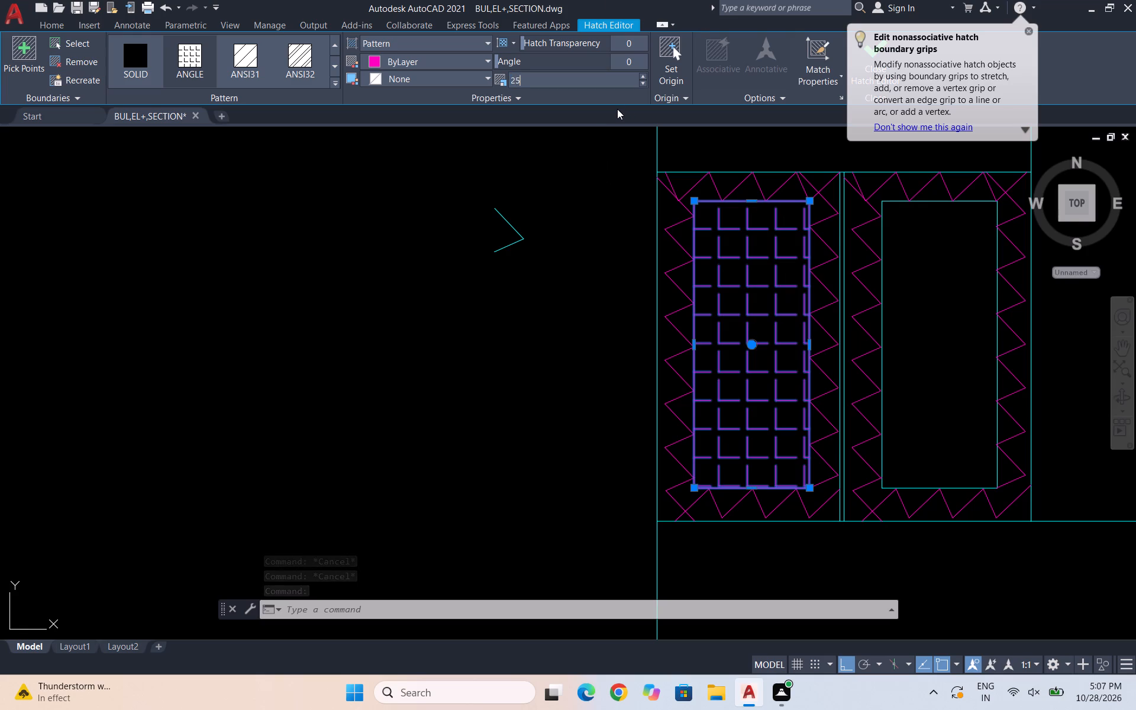
click(590, 85)
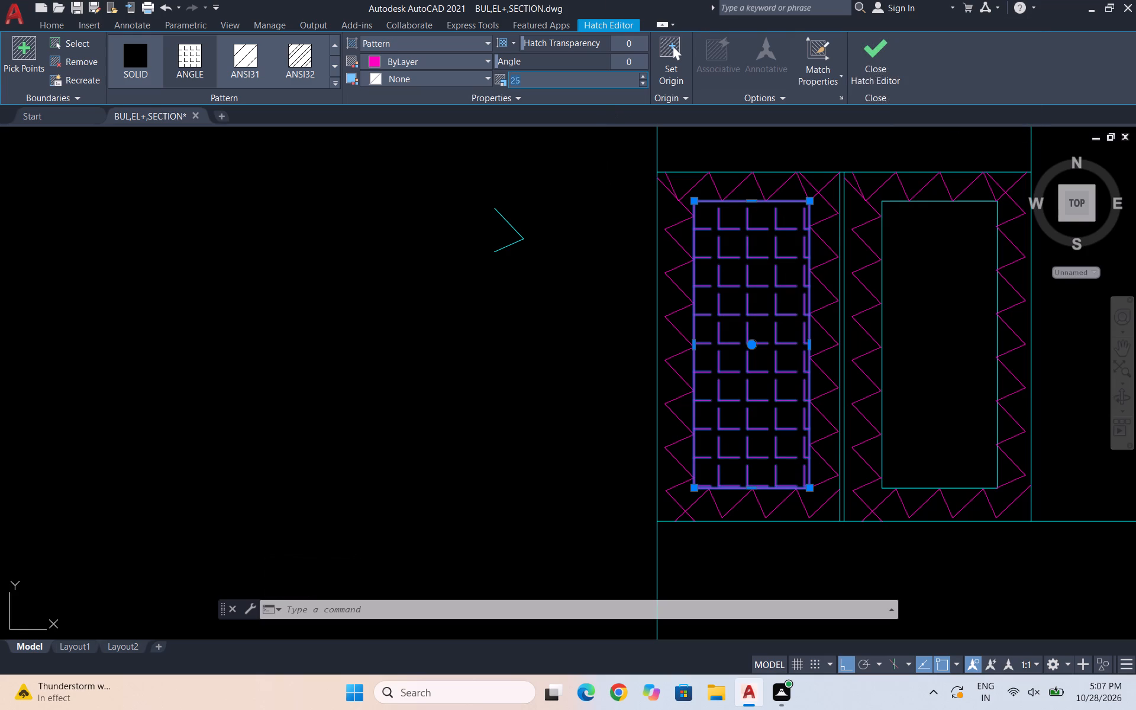
key(1)
key(5)
key(Return)
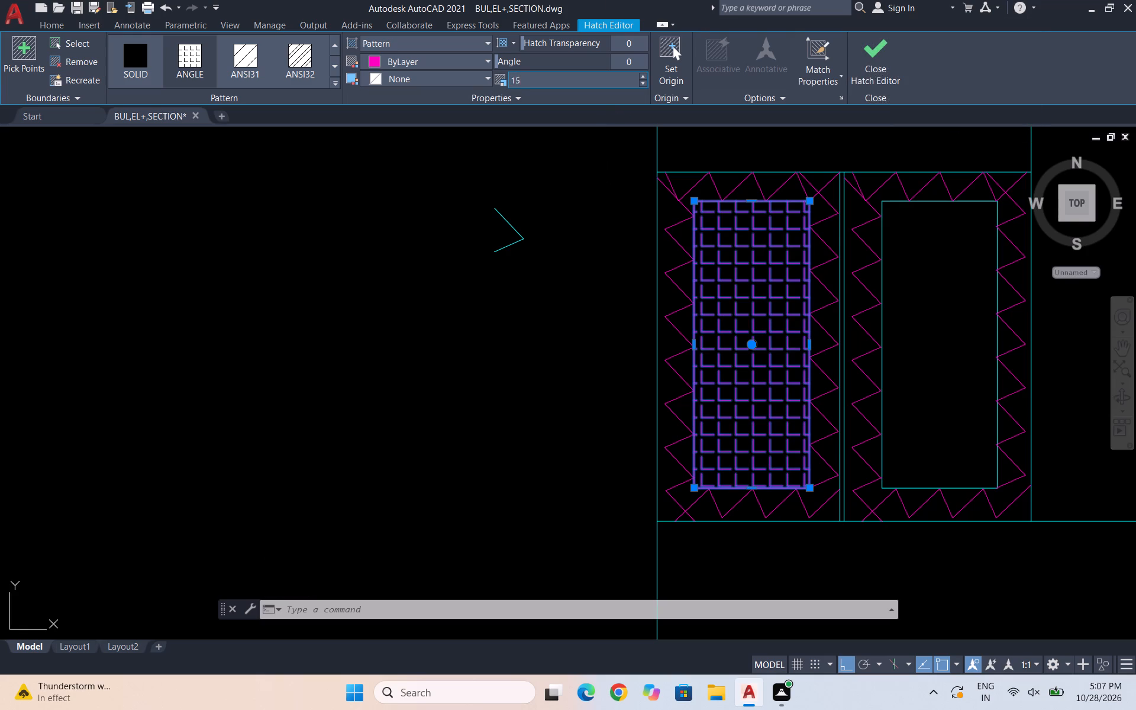
click(872, 64)
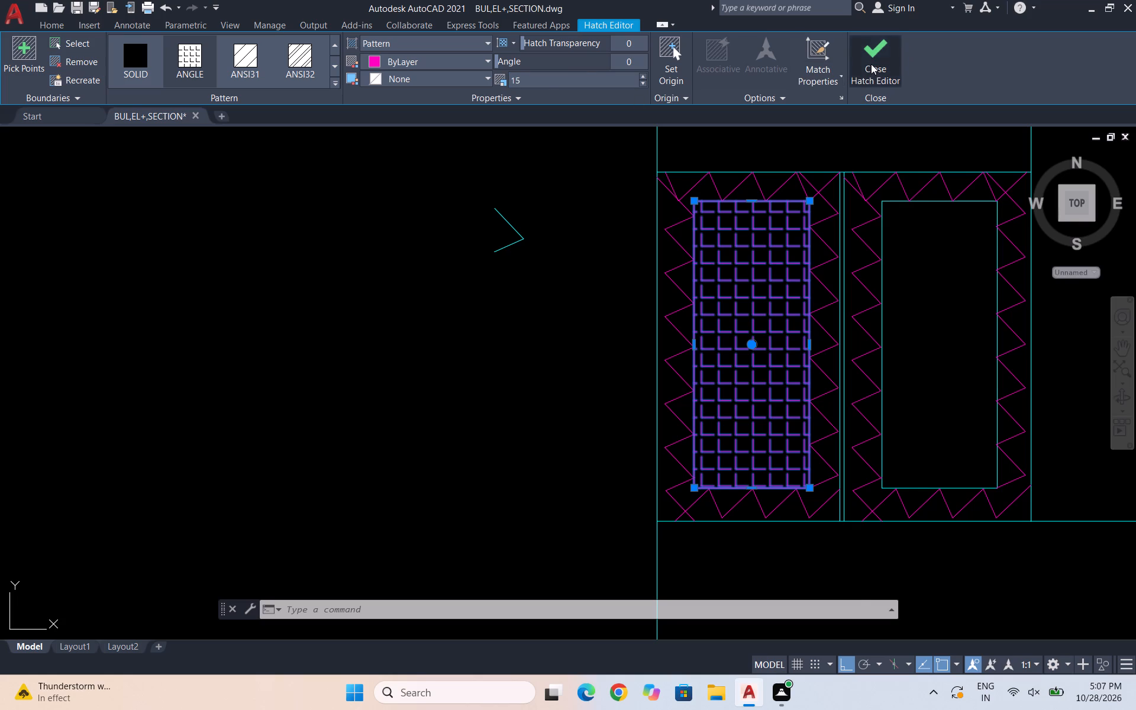
Copy the left leaf panel's hatch into the right leaf panel, from upper-left panel corner to upper-left panel corner.
drag(775, 259, 772, 254)
click(753, 236)
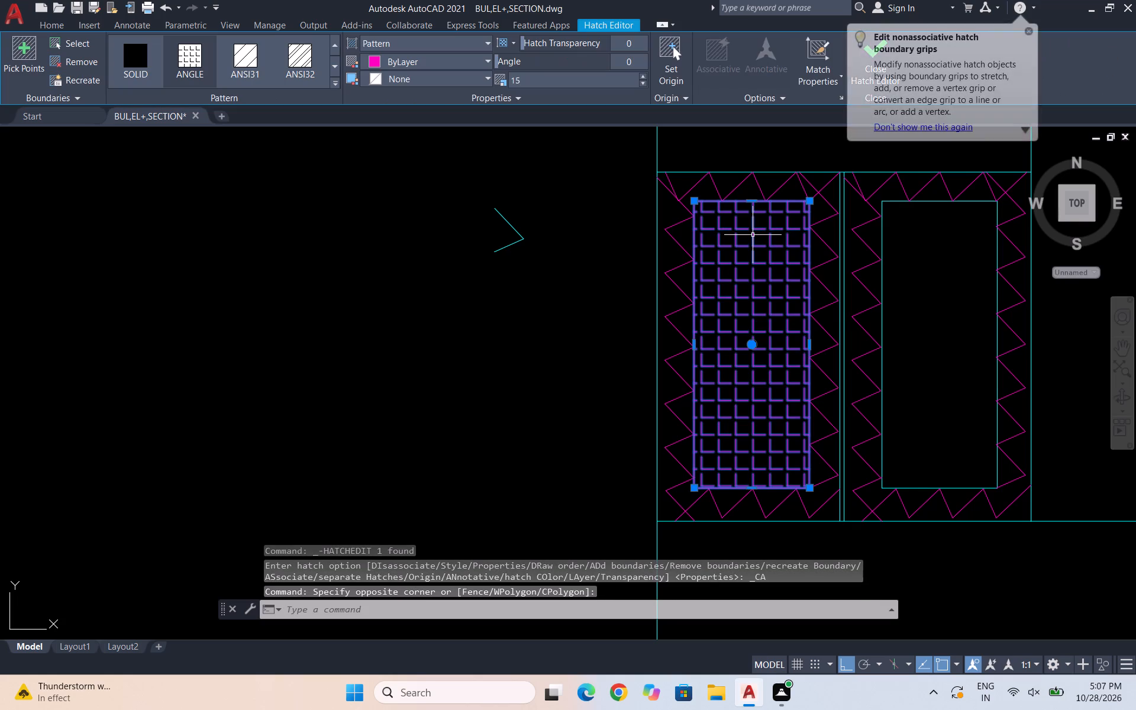
text(co)
key(Return)
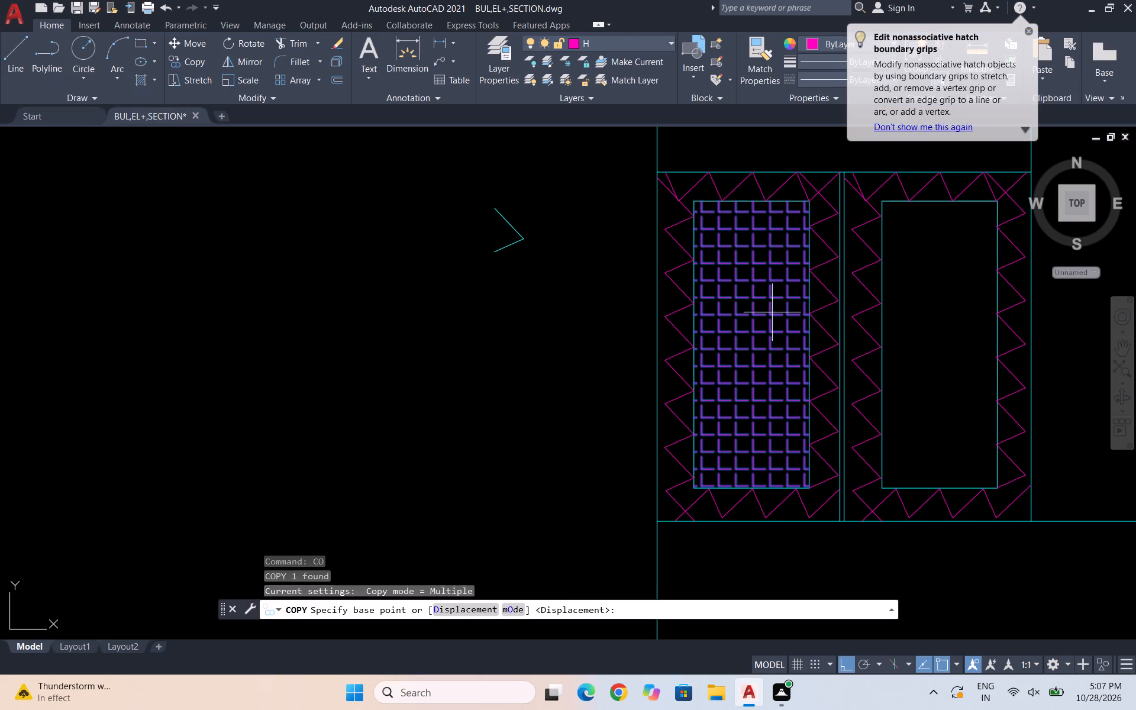
click(698, 204)
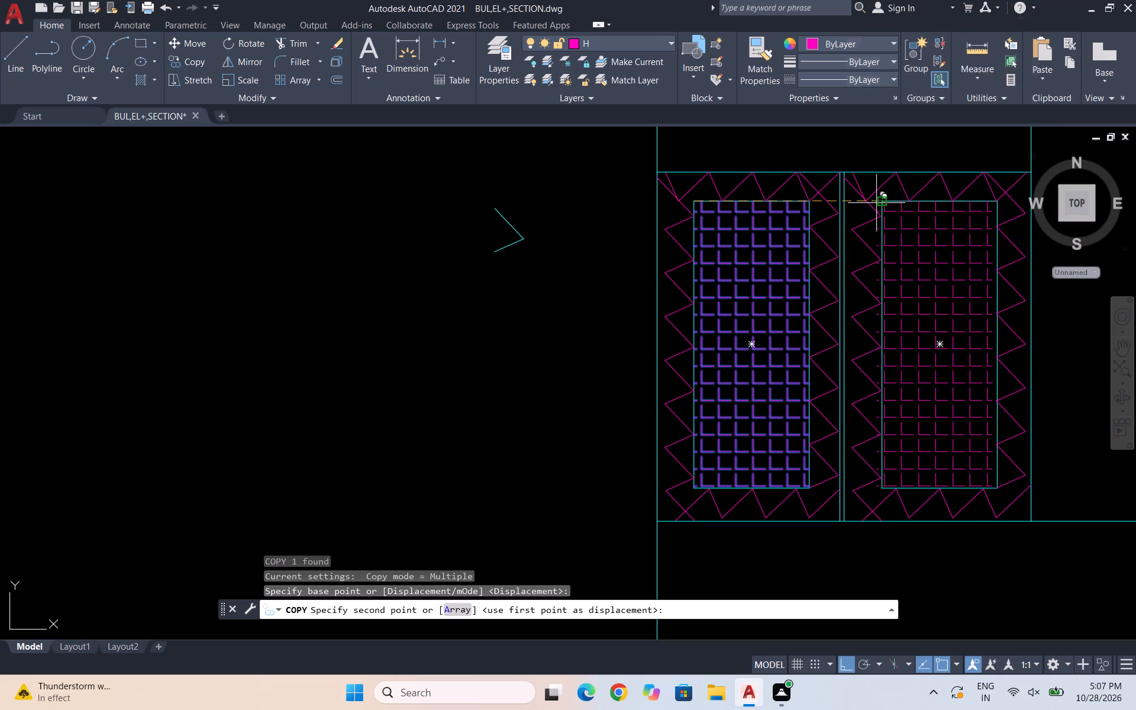
click(879, 205)
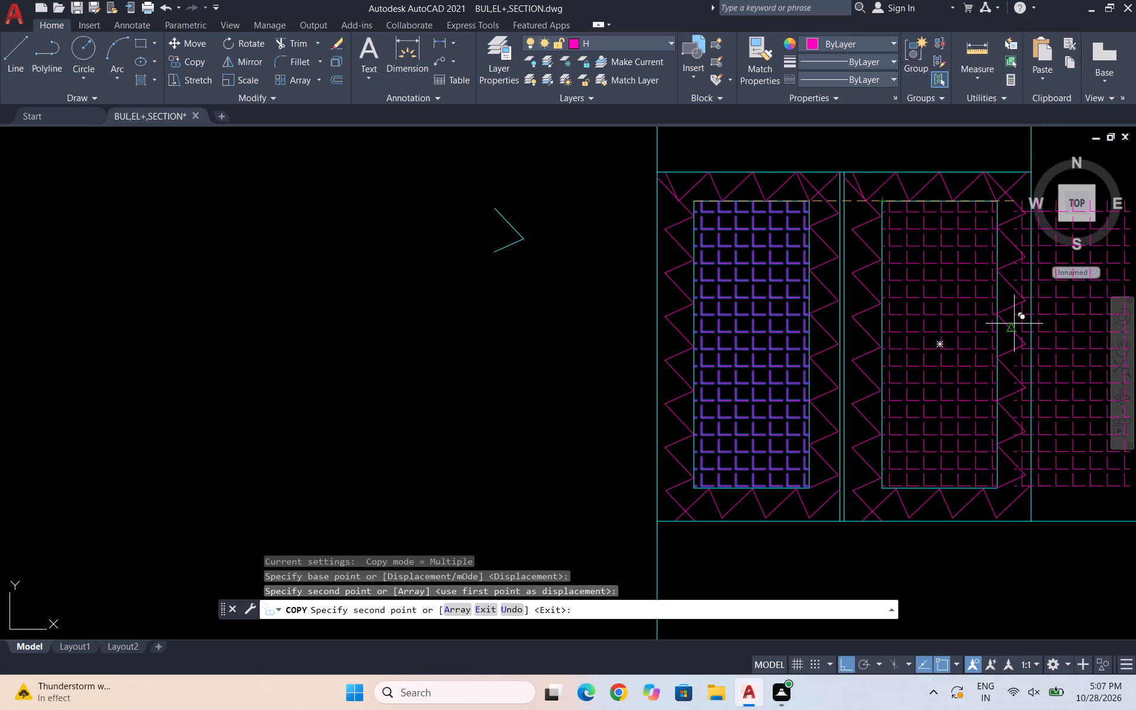
key(Escape)
Change the colour of both door panel hatches to index colour 8.
scroll(741, 289, down, 3)
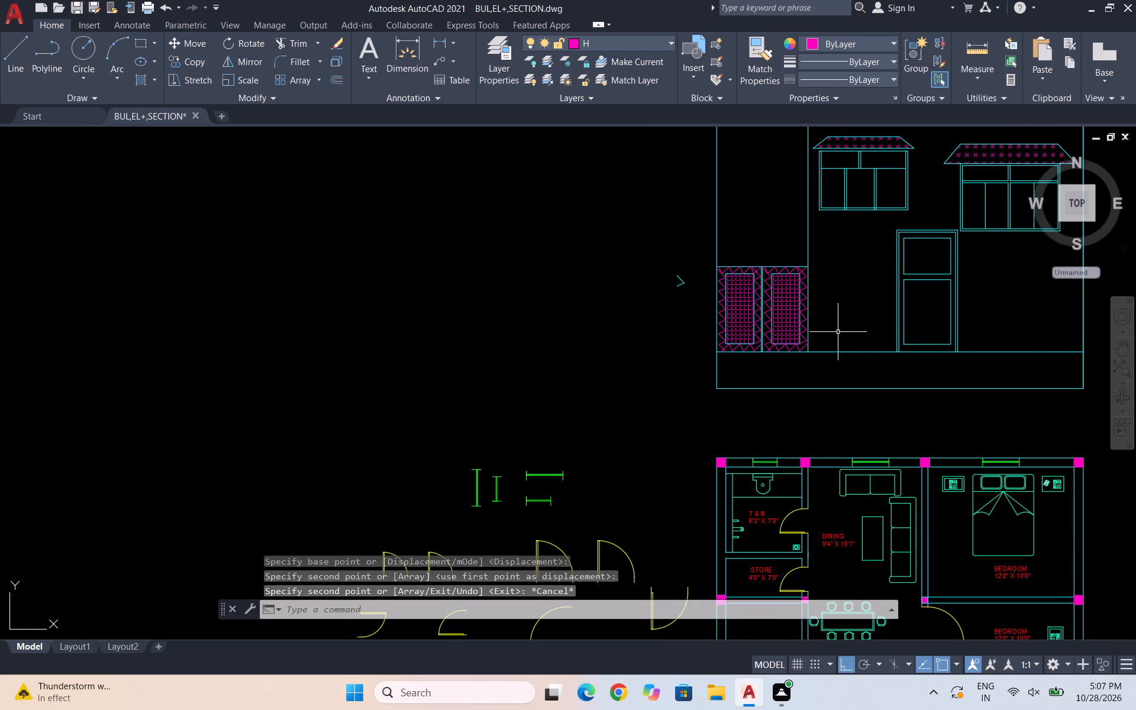
scroll(689, 330, down, 2)
scroll(741, 311, up, 4)
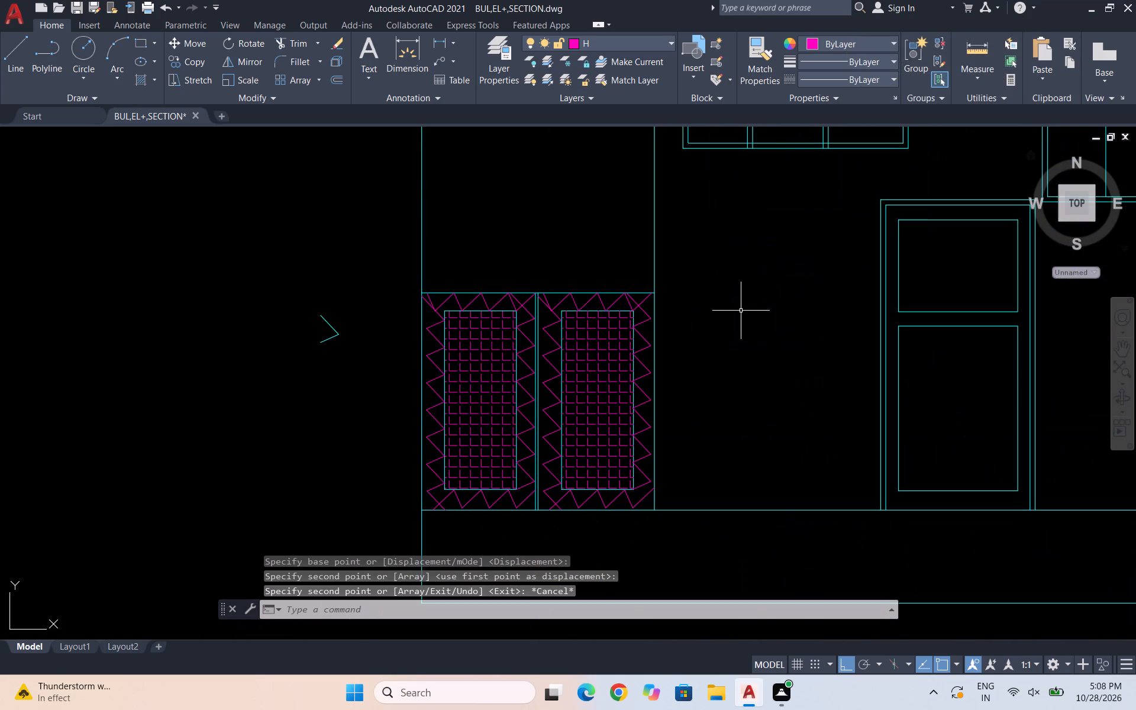
click(592, 373)
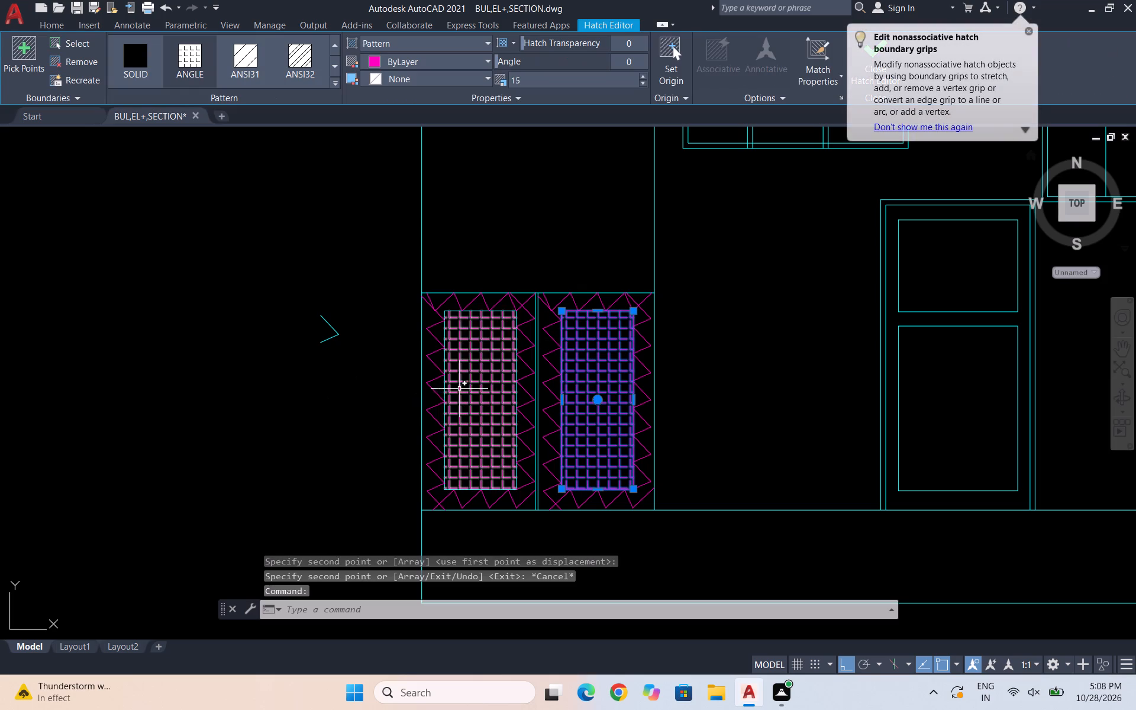
click(460, 389)
click(374, 61)
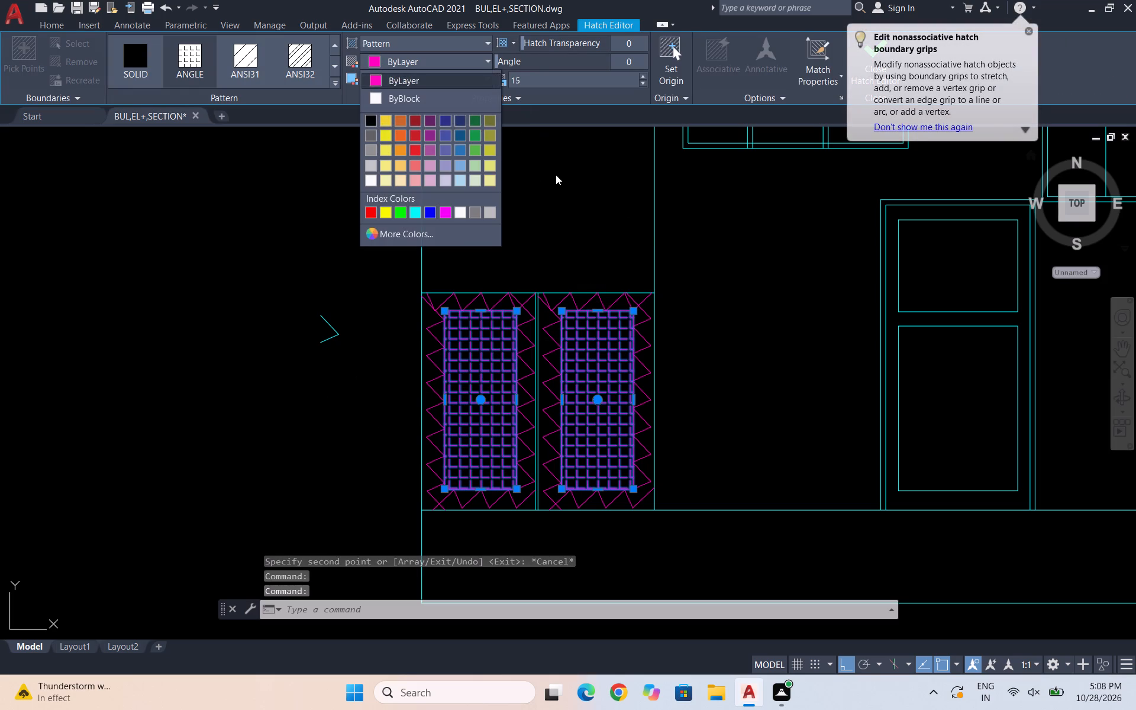
click(474, 211)
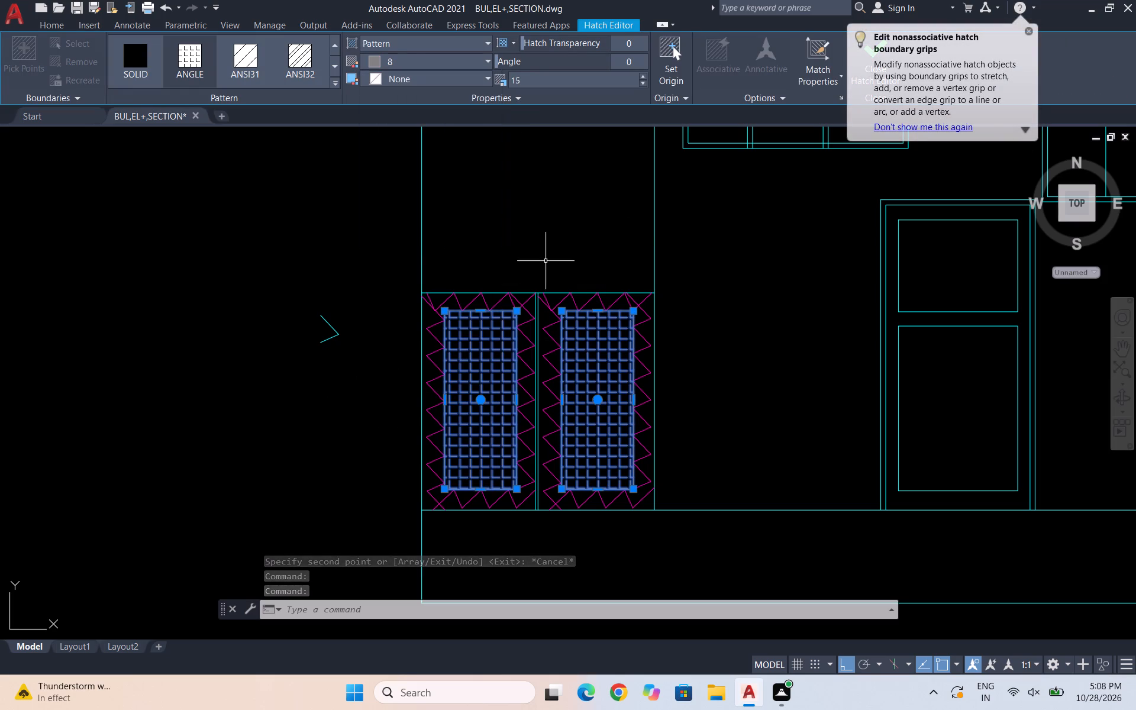
scroll(745, 398, down, 1)
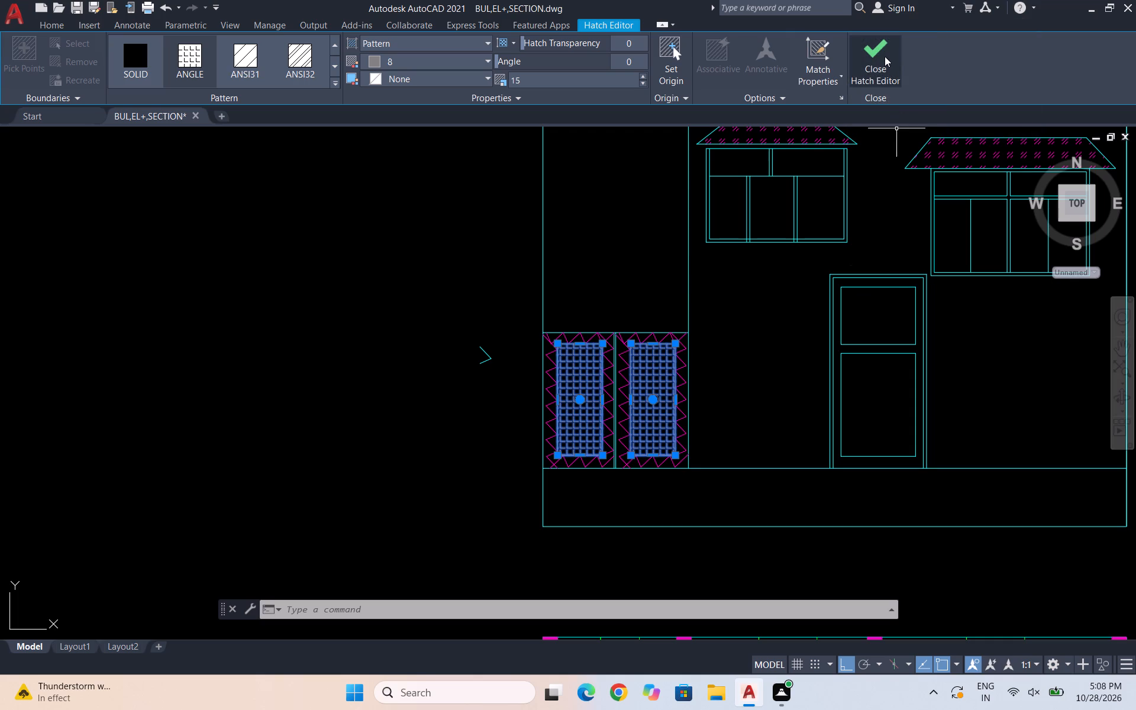
click(885, 56)
scroll(555, 480, down, 1)
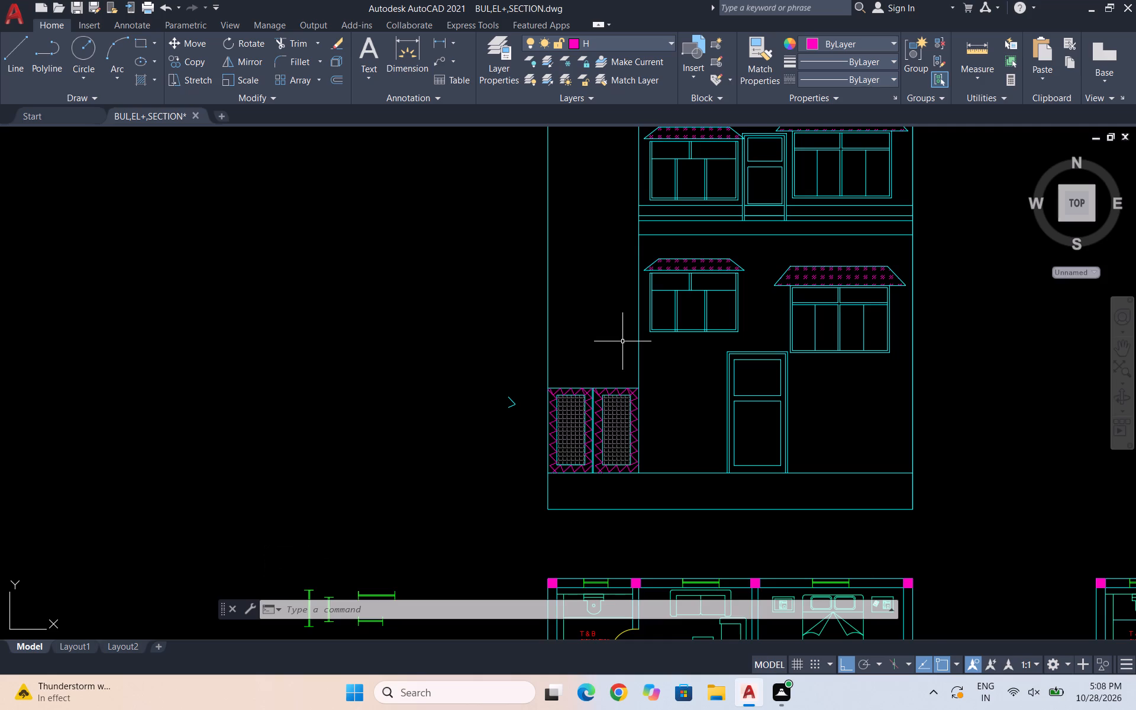
key(Escape)
key(Escape)
Draw a vertical line near the middle of the blank tower face, beside the upper-floor windows, on layer H.
scroll(586, 347, down, 1)
scroll(754, 226, up, 1)
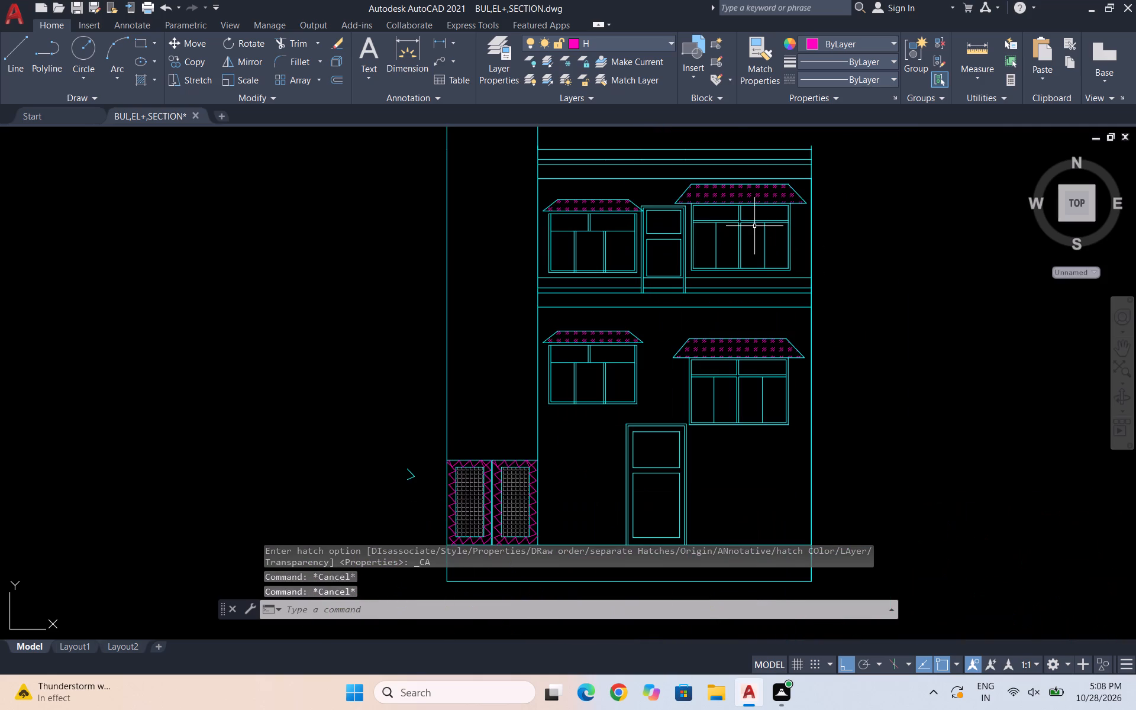
key(Escape)
key(Escape)
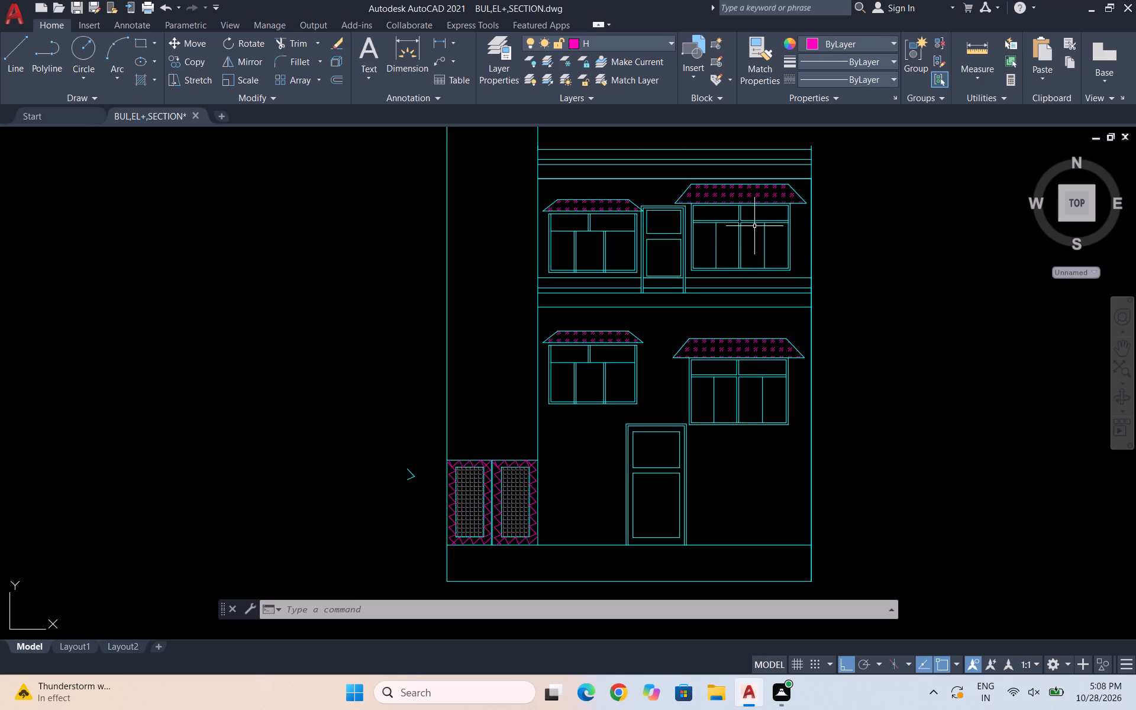
scroll(648, 401, down, 1)
scroll(556, 346, up, 1)
key(Escape)
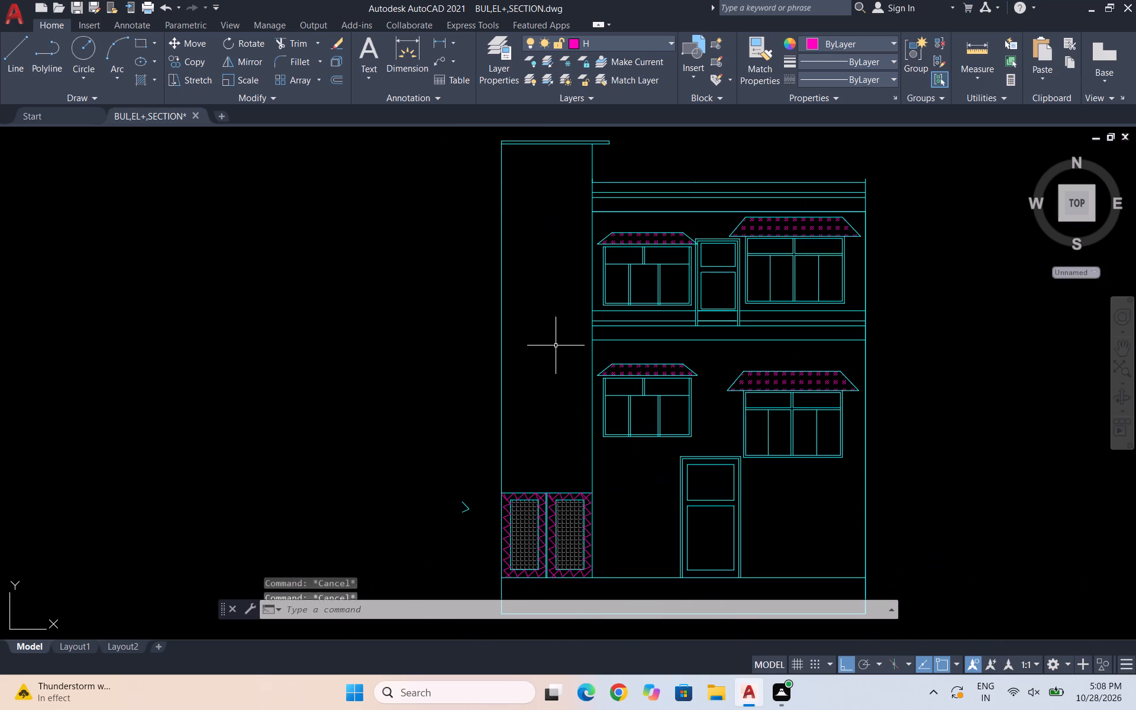
key(l)
key(Return)
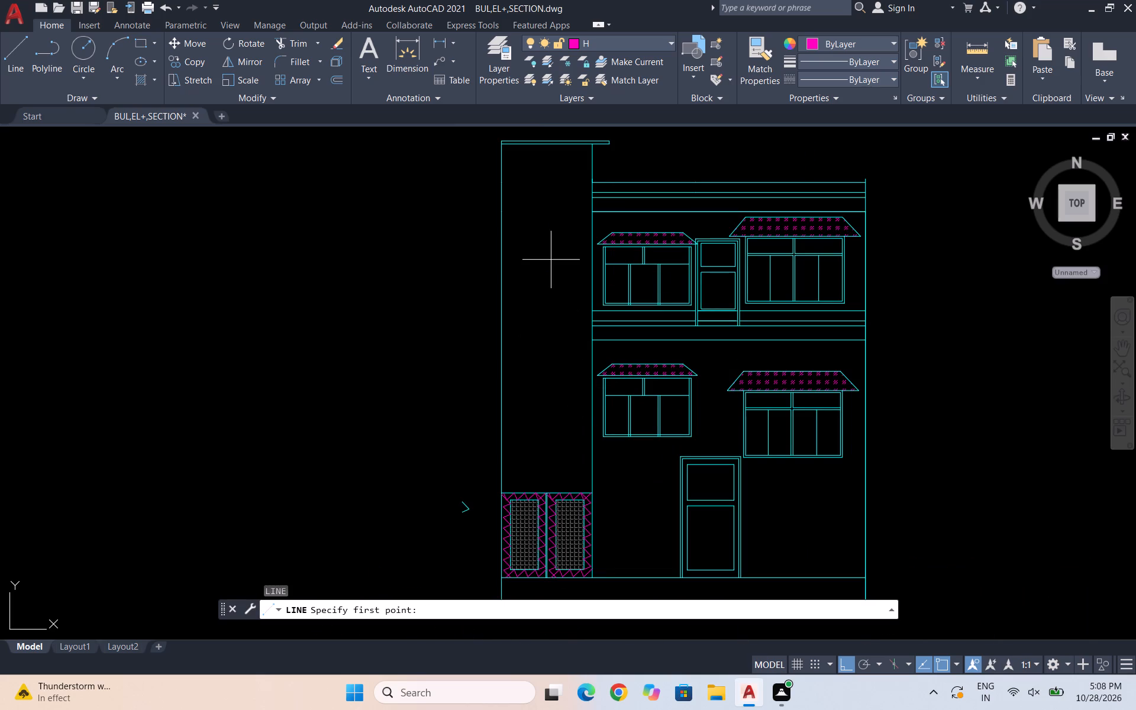
click(552, 321)
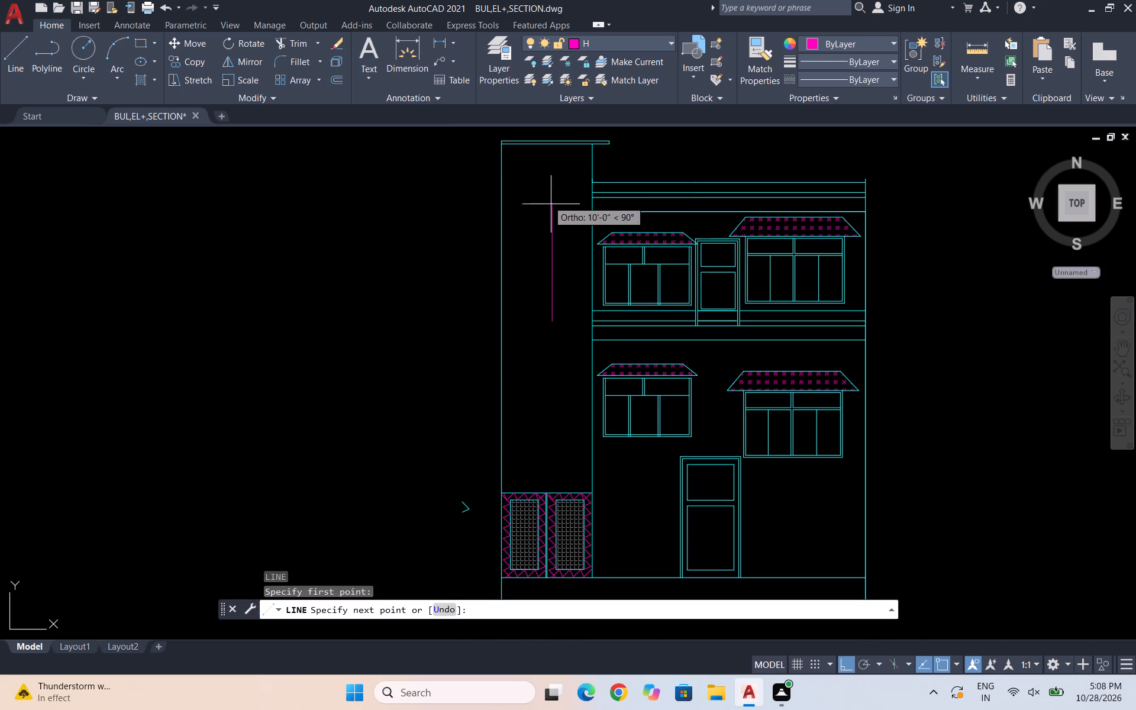
click(554, 241)
key(Escape)
Copy the vertical line from its midpoint, once a short distance to its left and once about 1'-0" to its right.
click(554, 273)
click(535, 273)
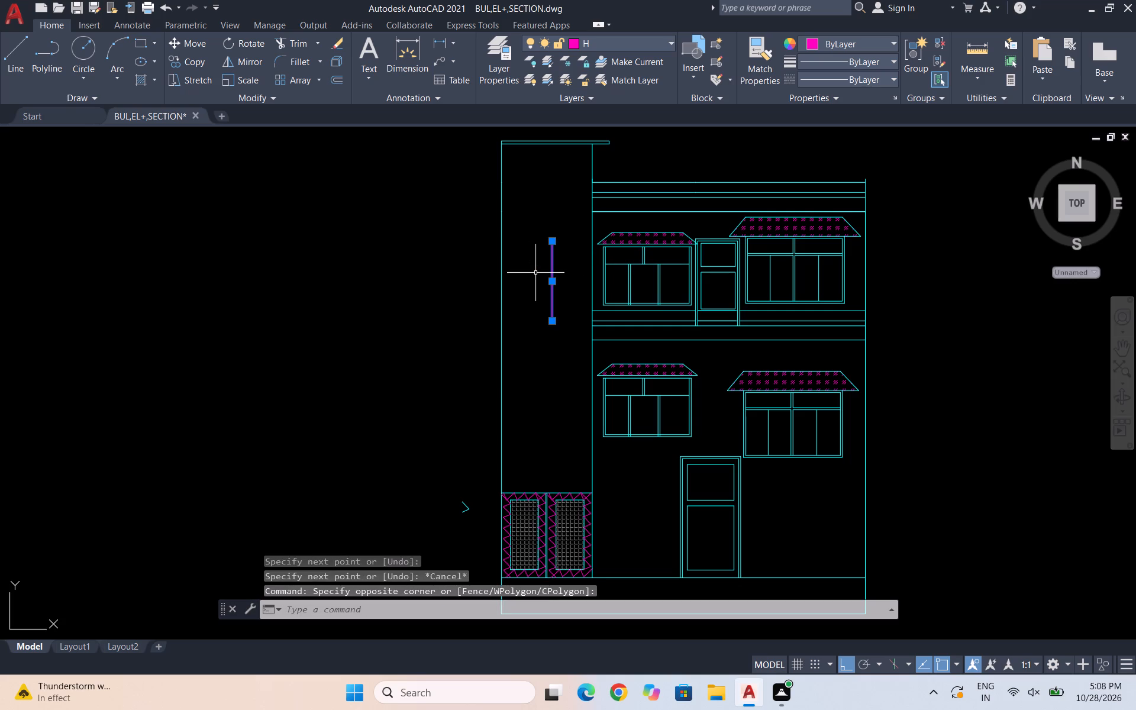
text(co)
key(Return)
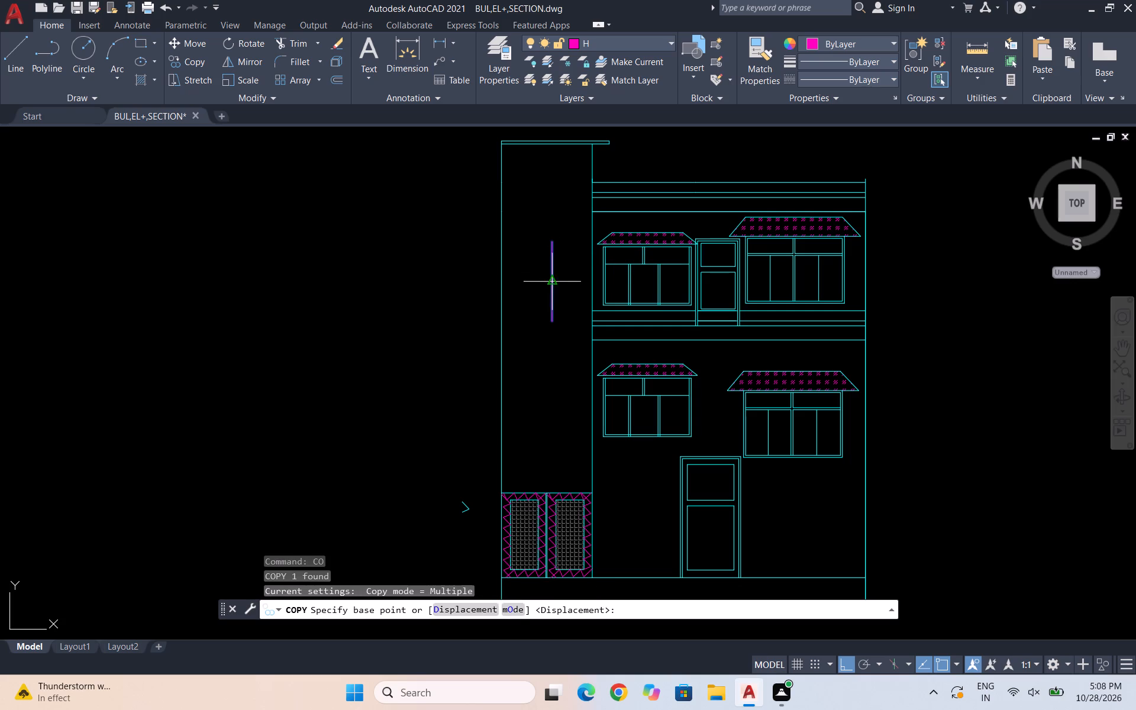
click(548, 280)
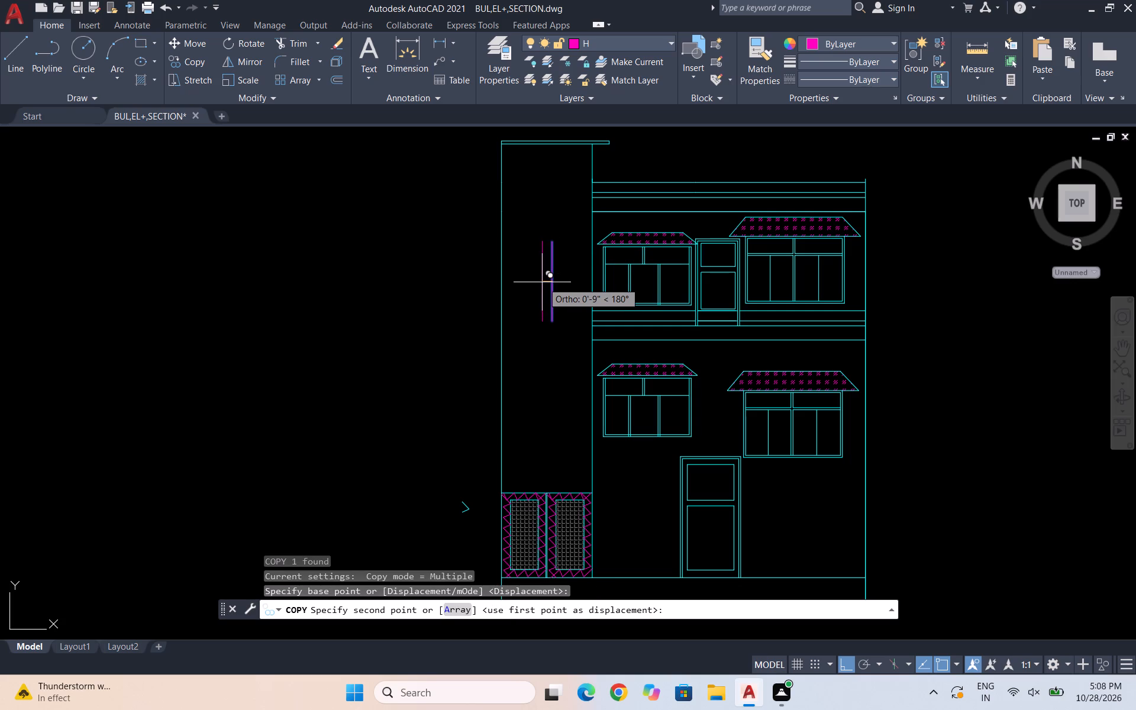
click(541, 282)
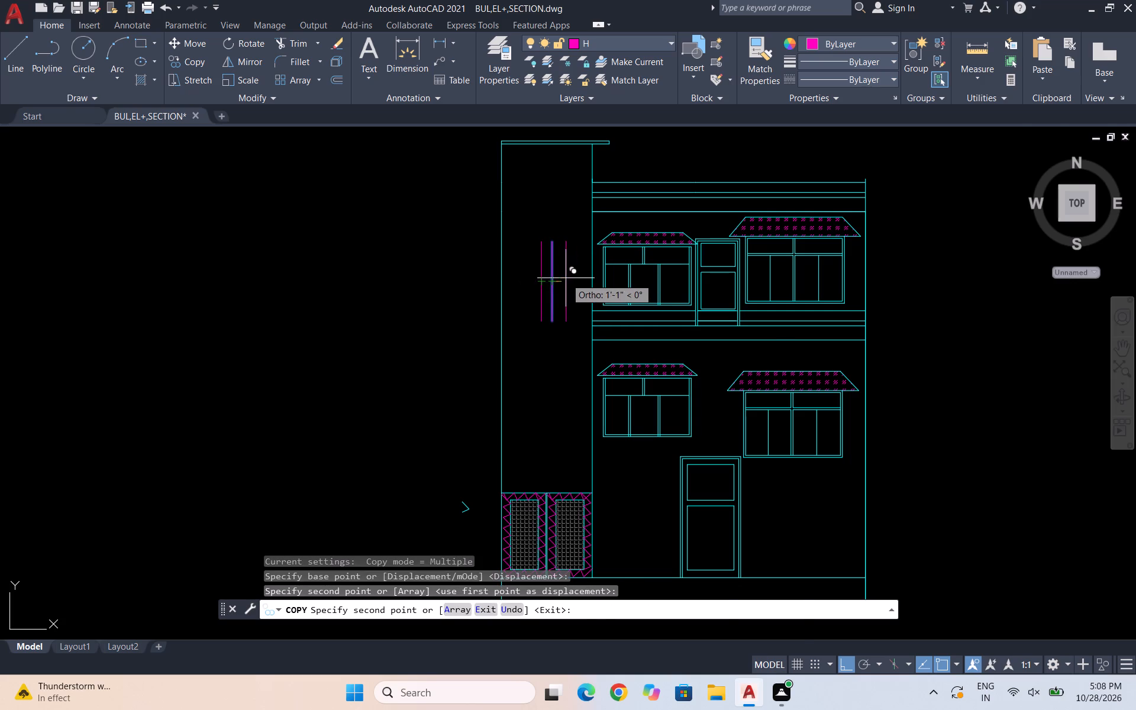
scroll(566, 278, up, 2)
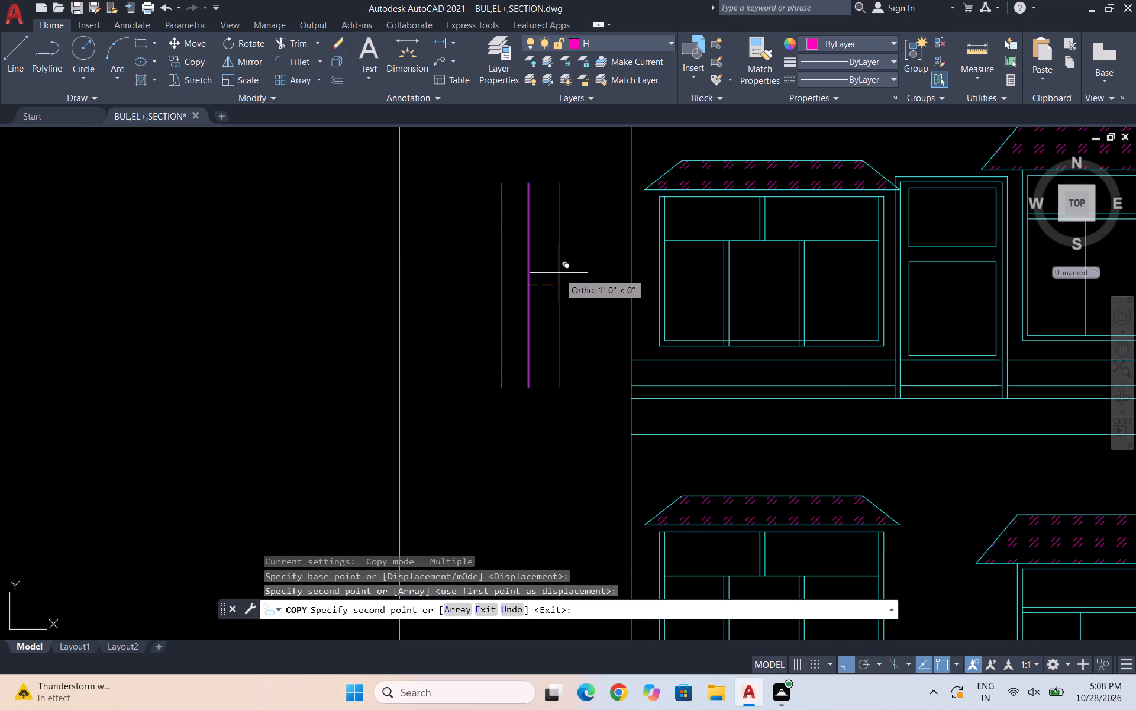
click(559, 273)
key(Escape)
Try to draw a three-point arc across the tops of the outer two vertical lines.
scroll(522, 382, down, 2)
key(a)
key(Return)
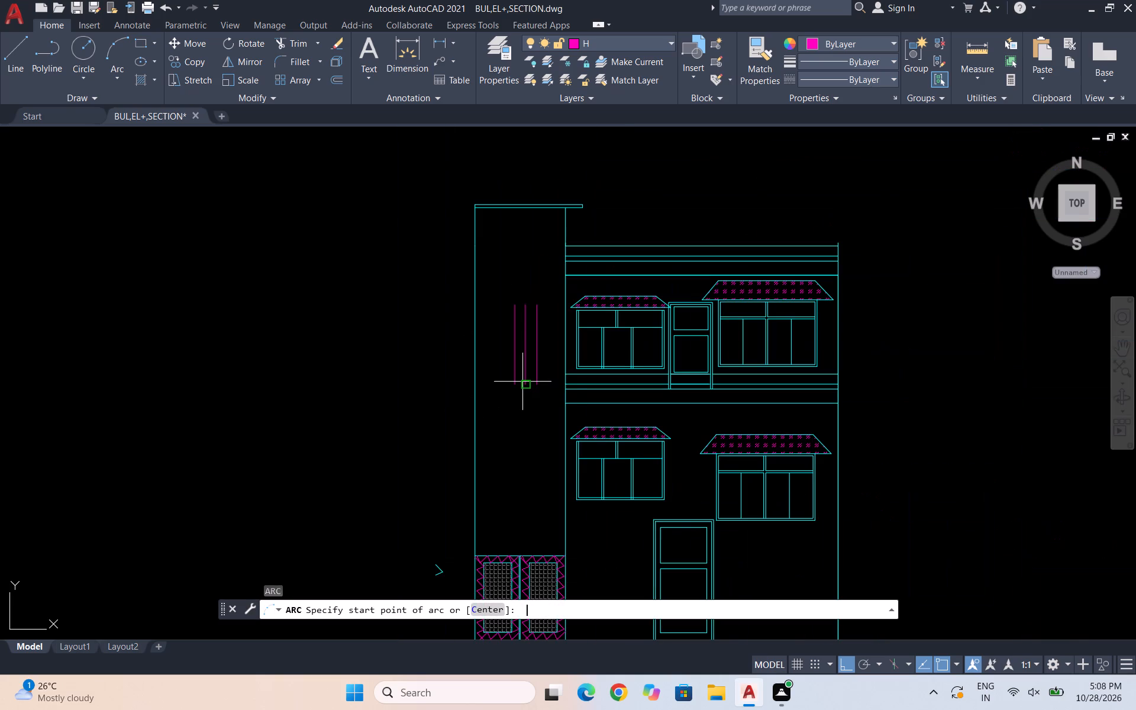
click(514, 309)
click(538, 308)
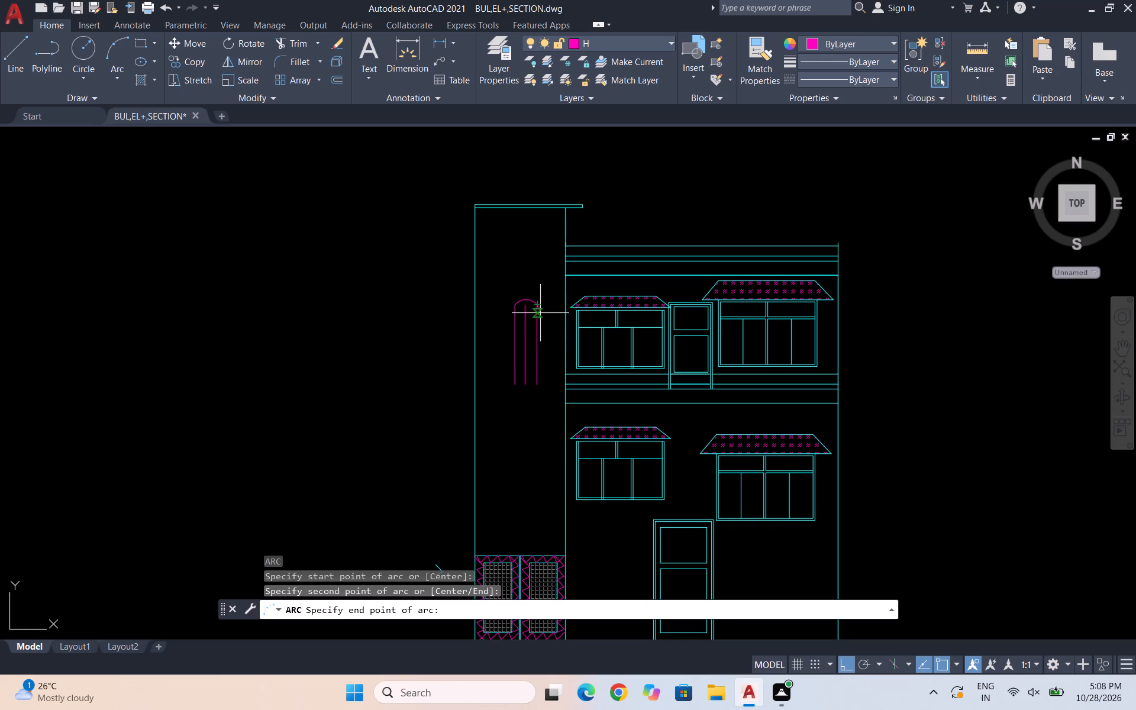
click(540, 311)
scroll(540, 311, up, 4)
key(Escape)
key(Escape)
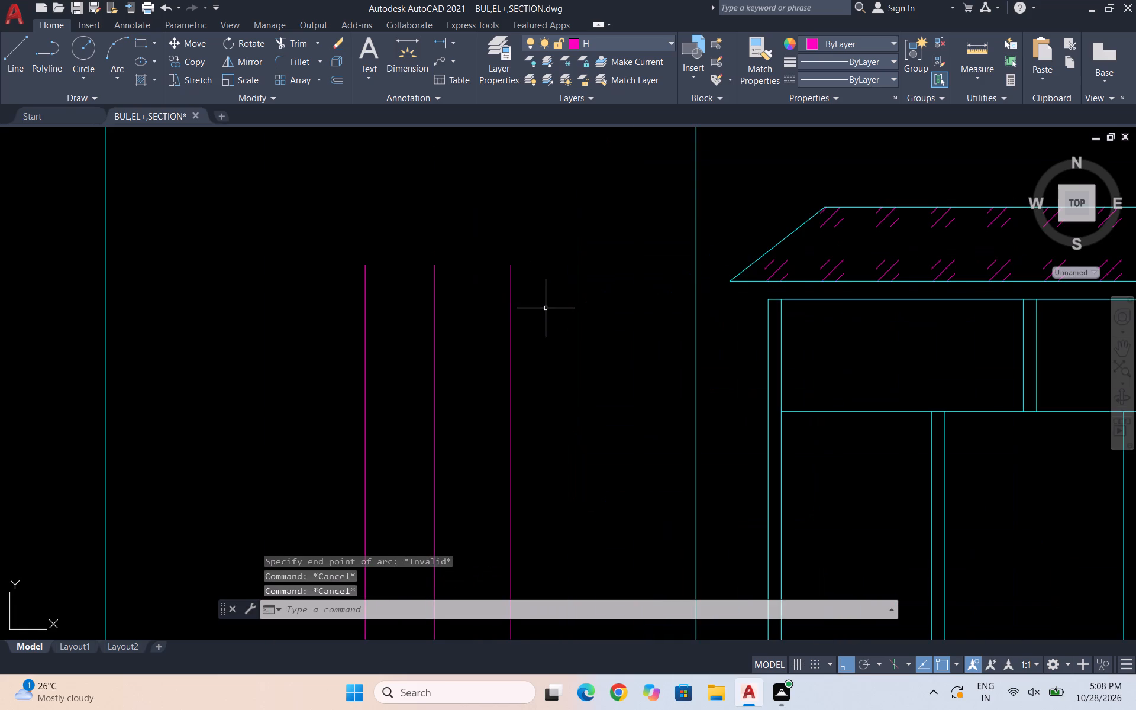
Draw an arc from the left line's top endpoint through the right line's top endpoint, ending slightly lower on the right line.
key(a)
key(Return)
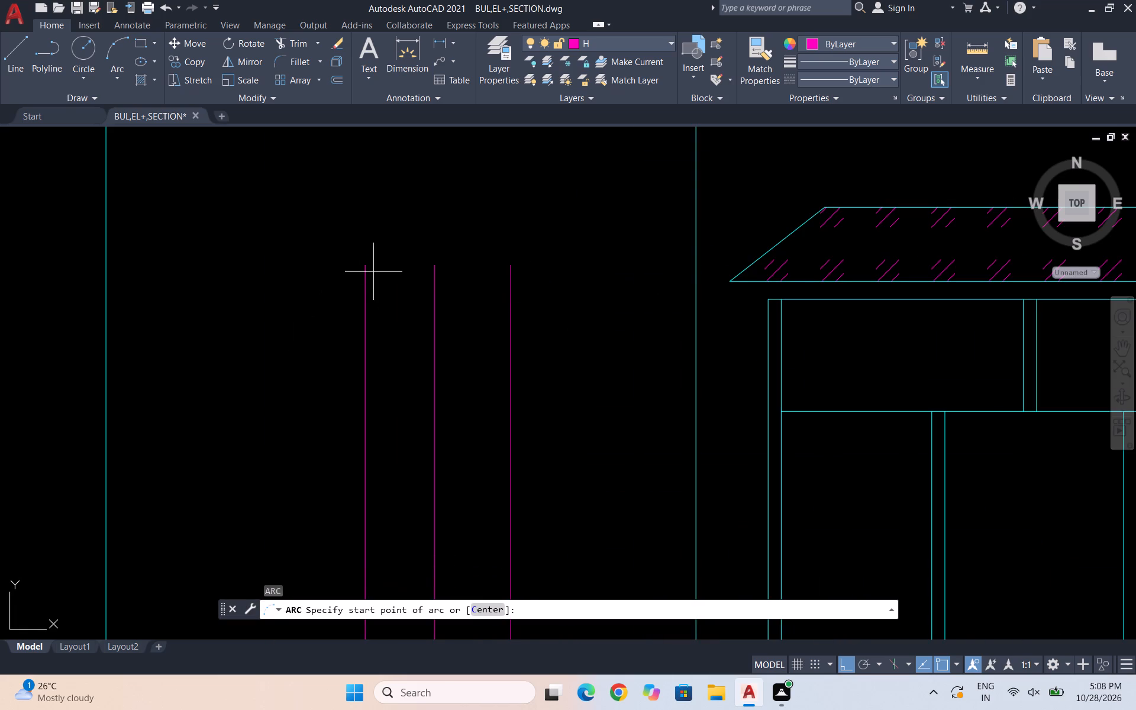
click(364, 267)
click(514, 263)
scroll(510, 280, down, 1)
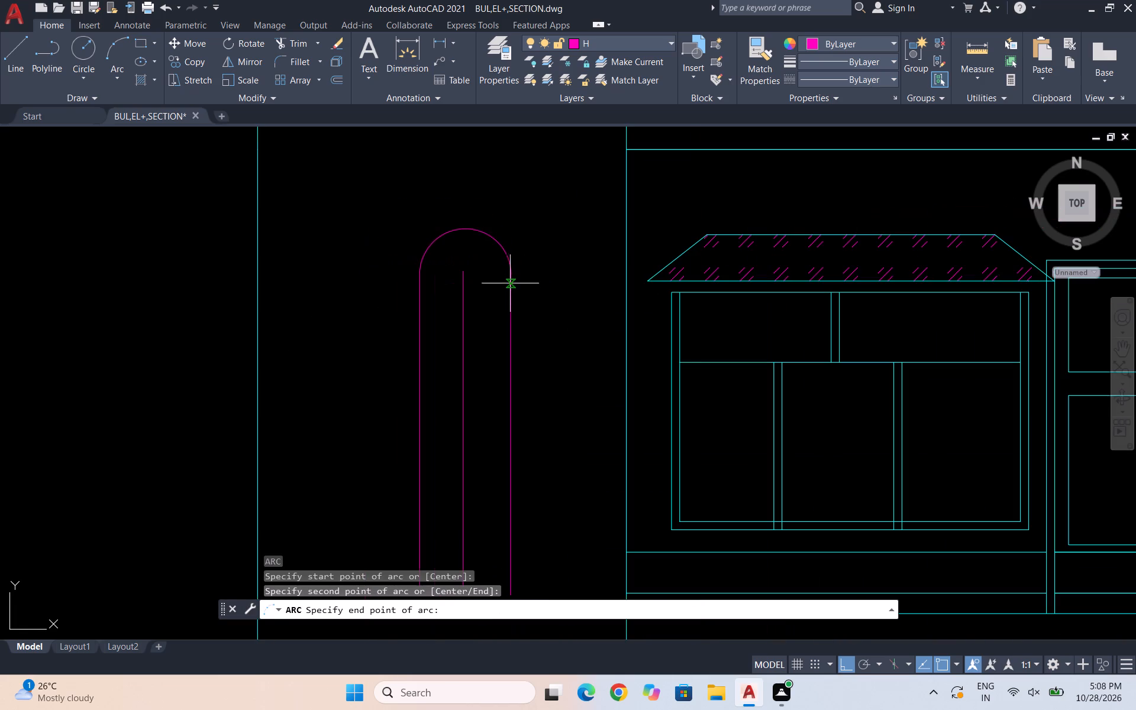
click(510, 292)
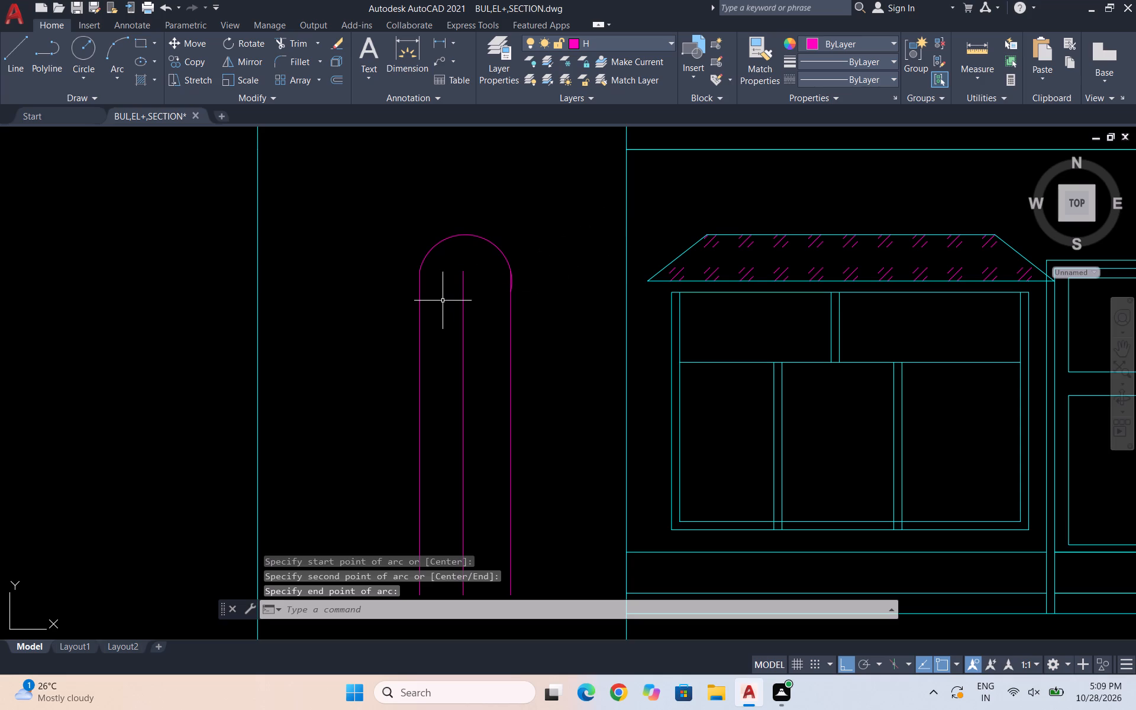
Trim the piece of the arc that bulges past the right vertical line.
scroll(453, 298, up, 1)
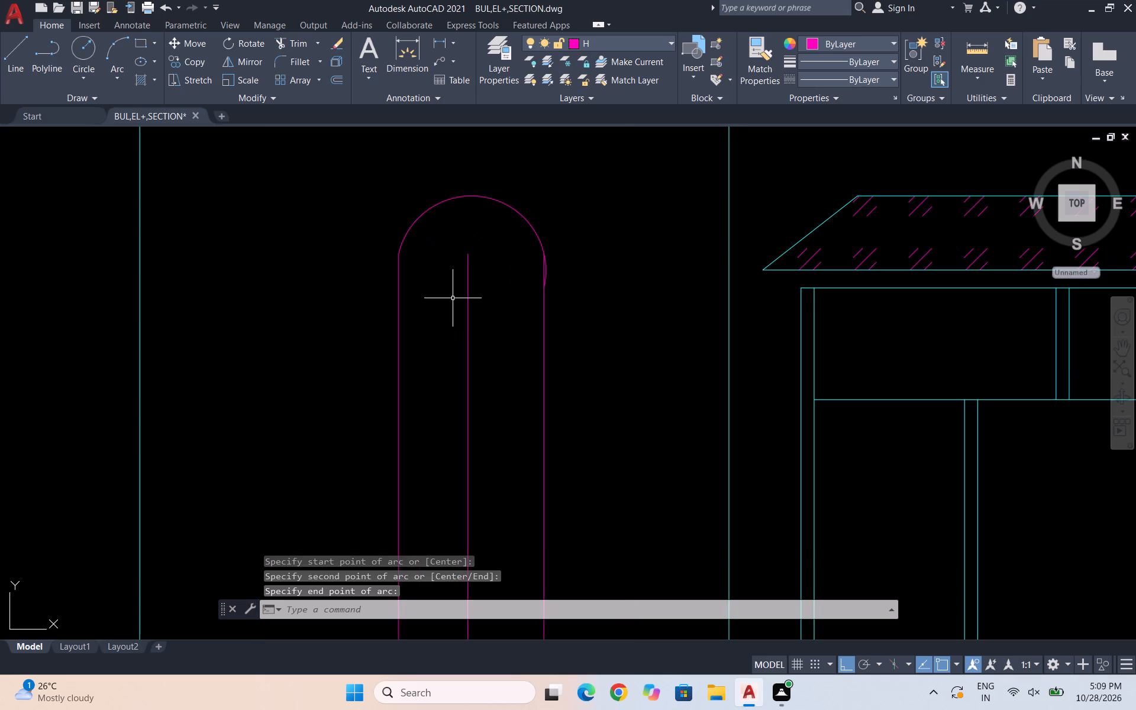
scroll(609, 265, up, 2)
key(Escape)
key(Escape)
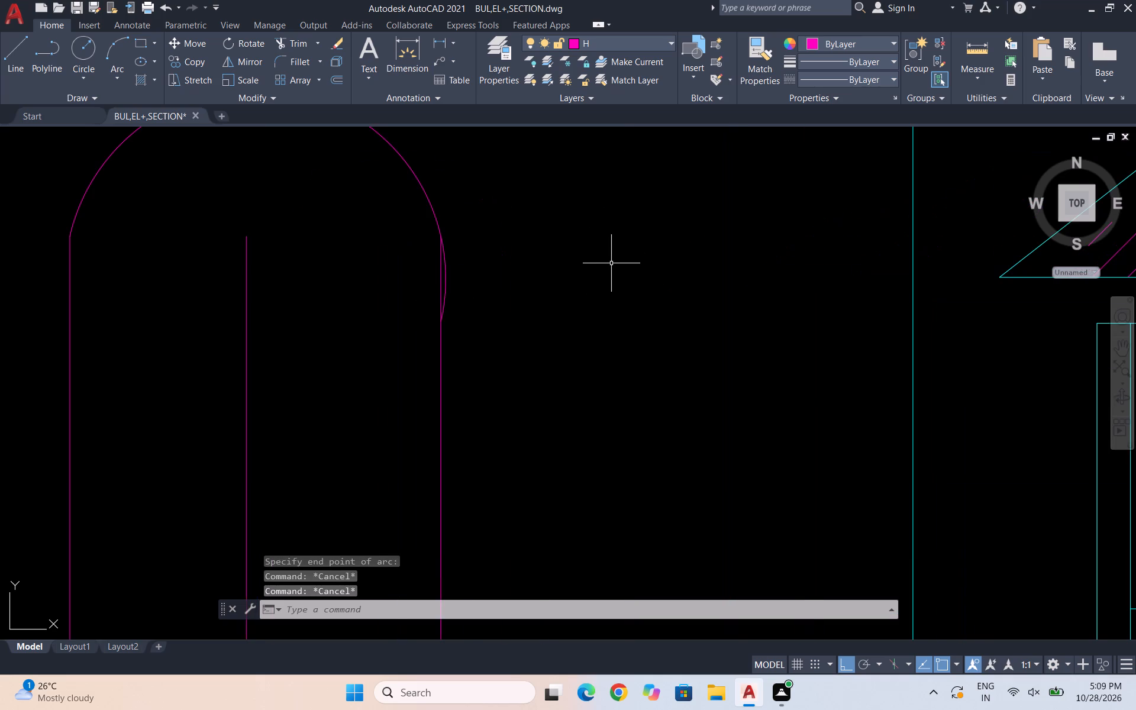
text(tr)
key(Return)
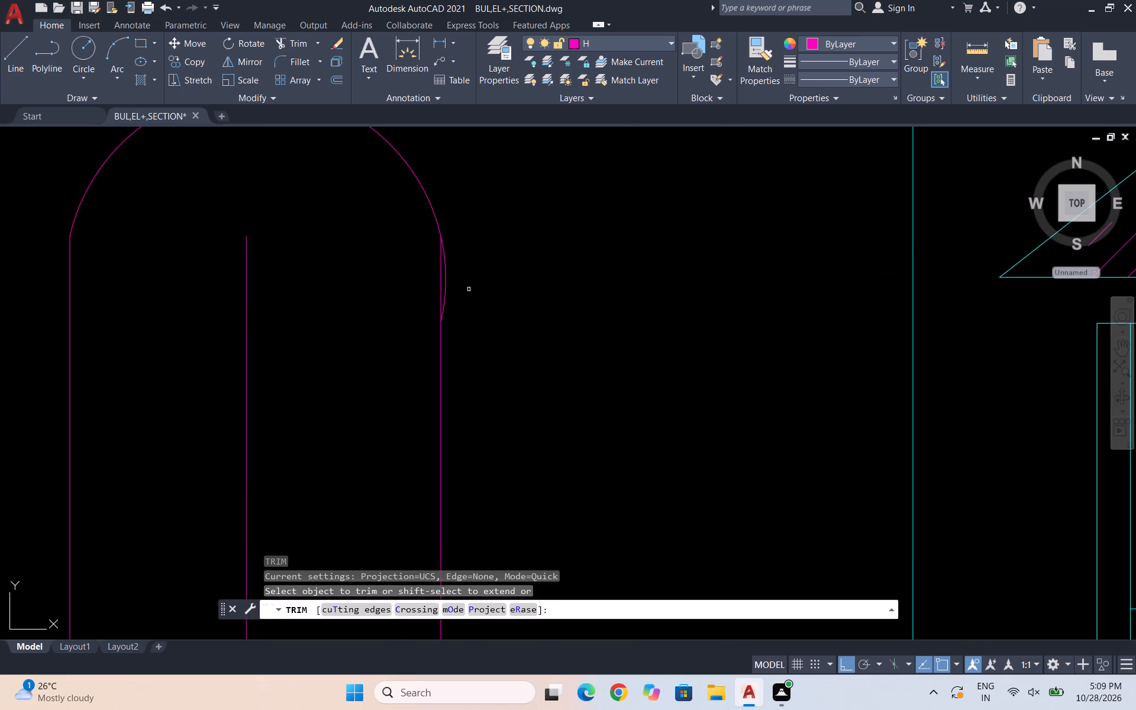
scroll(438, 275, up, 2)
click(455, 275)
scroll(525, 284, down, 5)
key(Escape)
scroll(576, 263, down, 1)
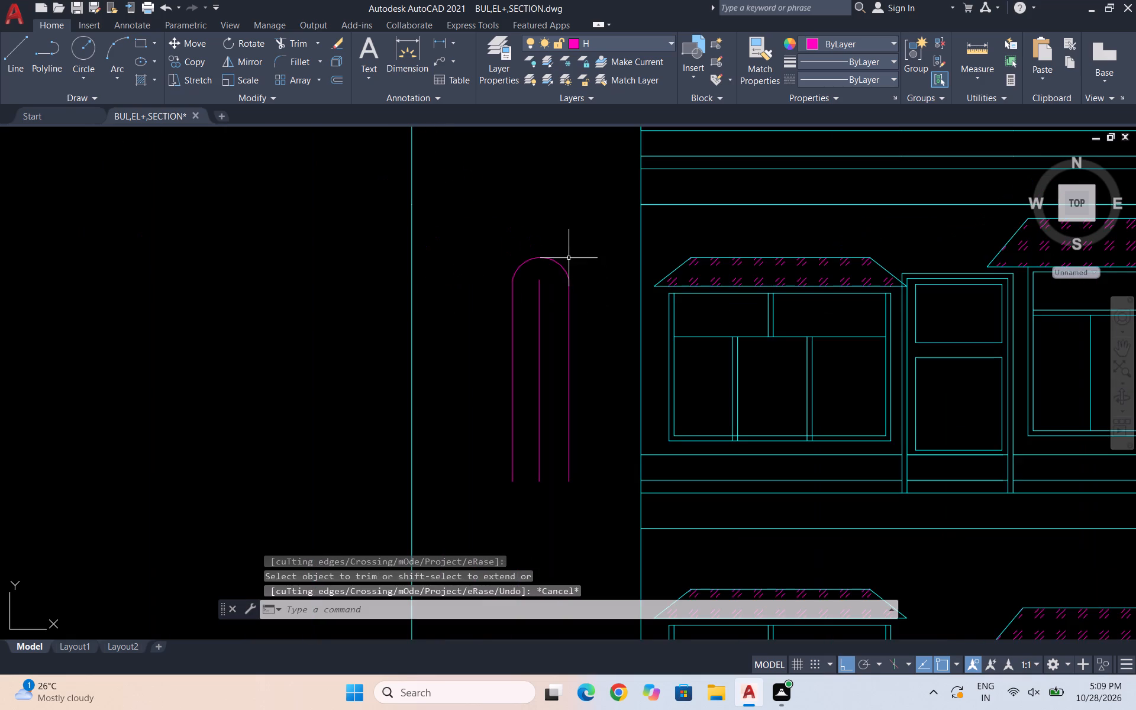
Mirror the top arc about the horizontal axis through the side lines' midpoints, keeping the original, to close the opening's bottom.
scroll(569, 258, up, 1)
click(560, 287)
click(526, 247)
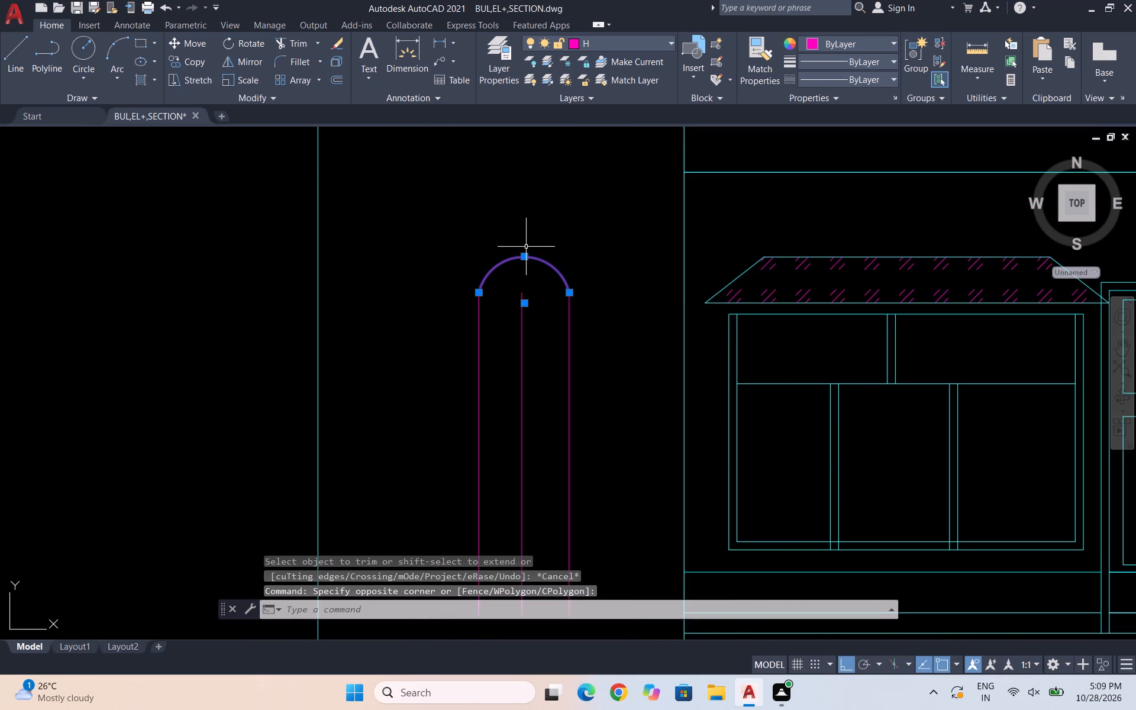
key(m)
key(Right)
key(i)
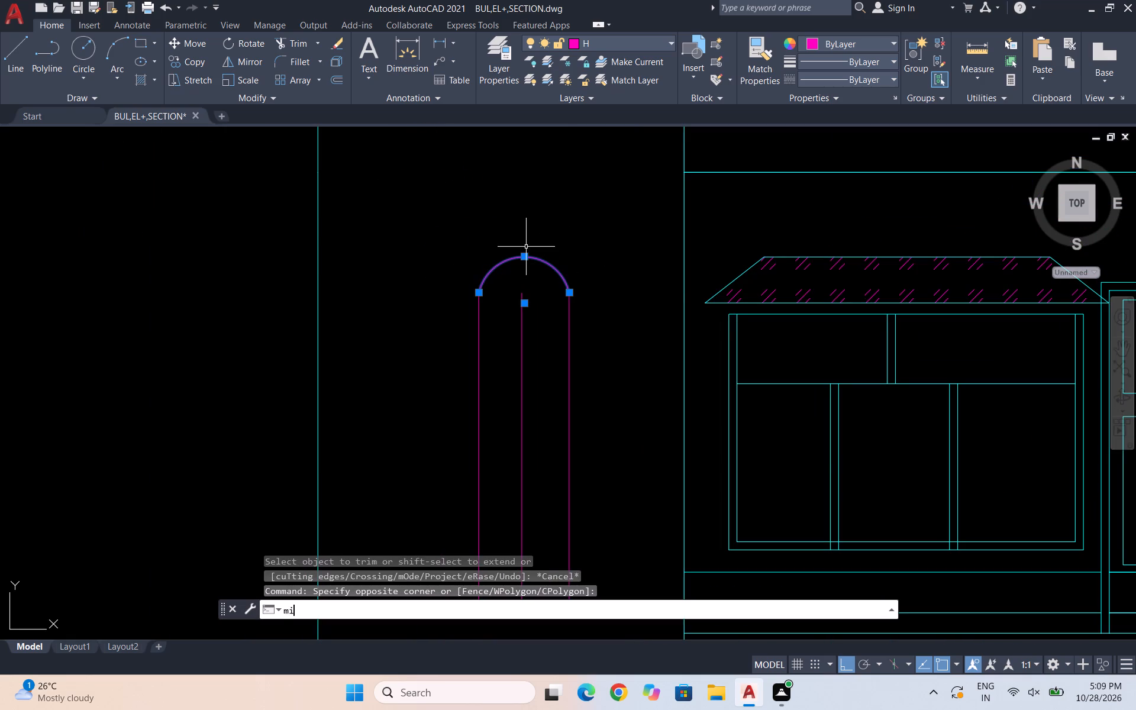
key(Return)
scroll(368, 321, down, 2)
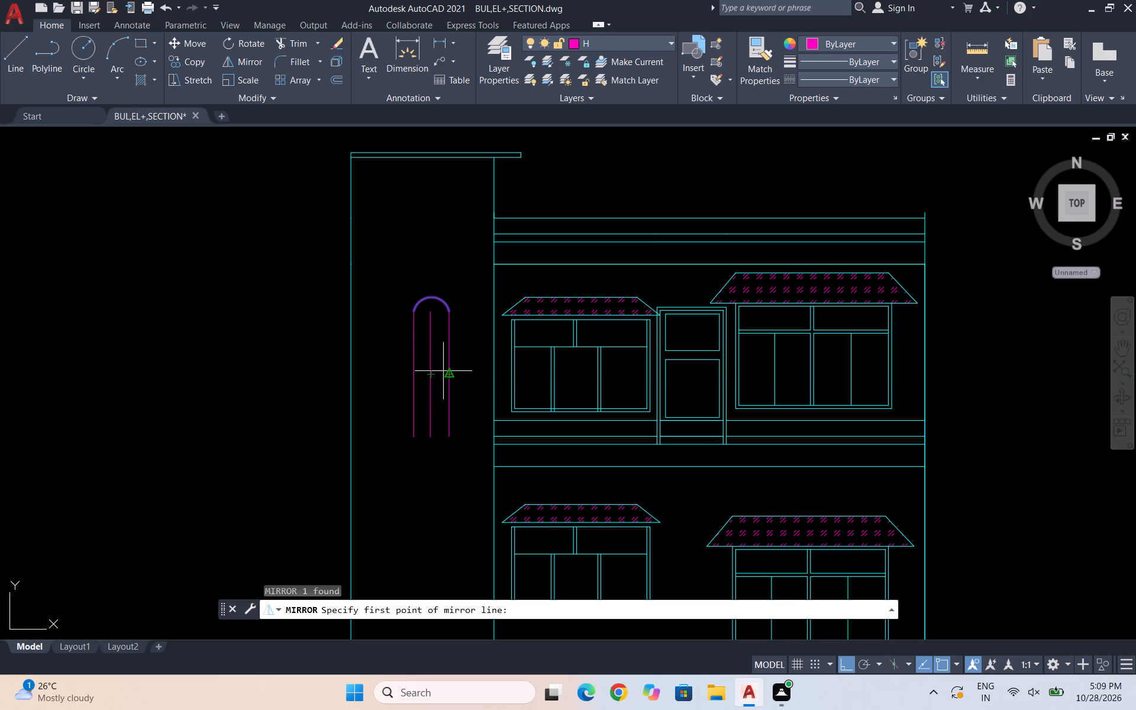
click(446, 373)
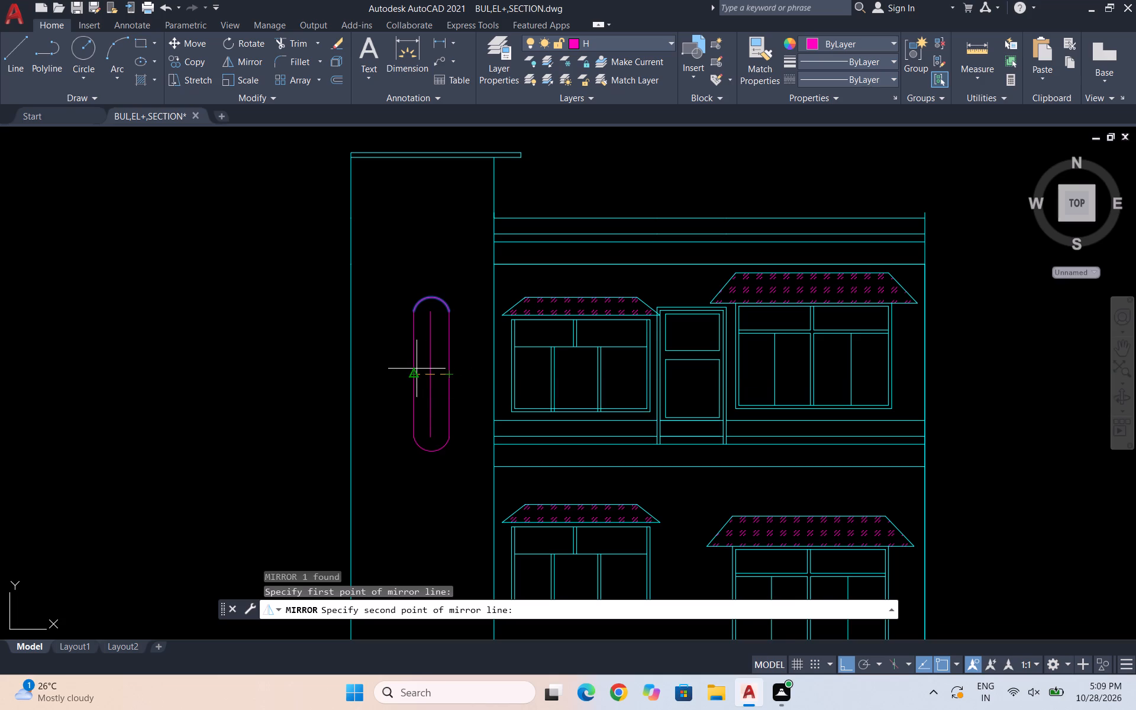
click(412, 369)
key(space)
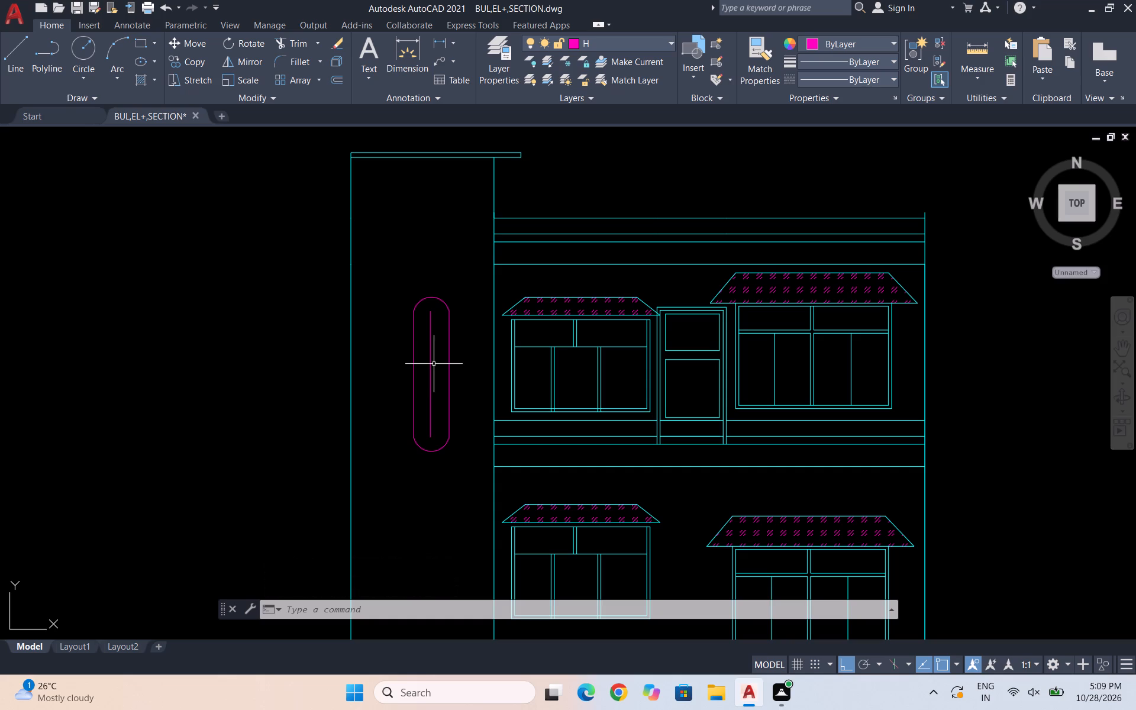
Extend the middle vertical line up to the top arc and down to the bottom arc.
scroll(435, 313, up, 2)
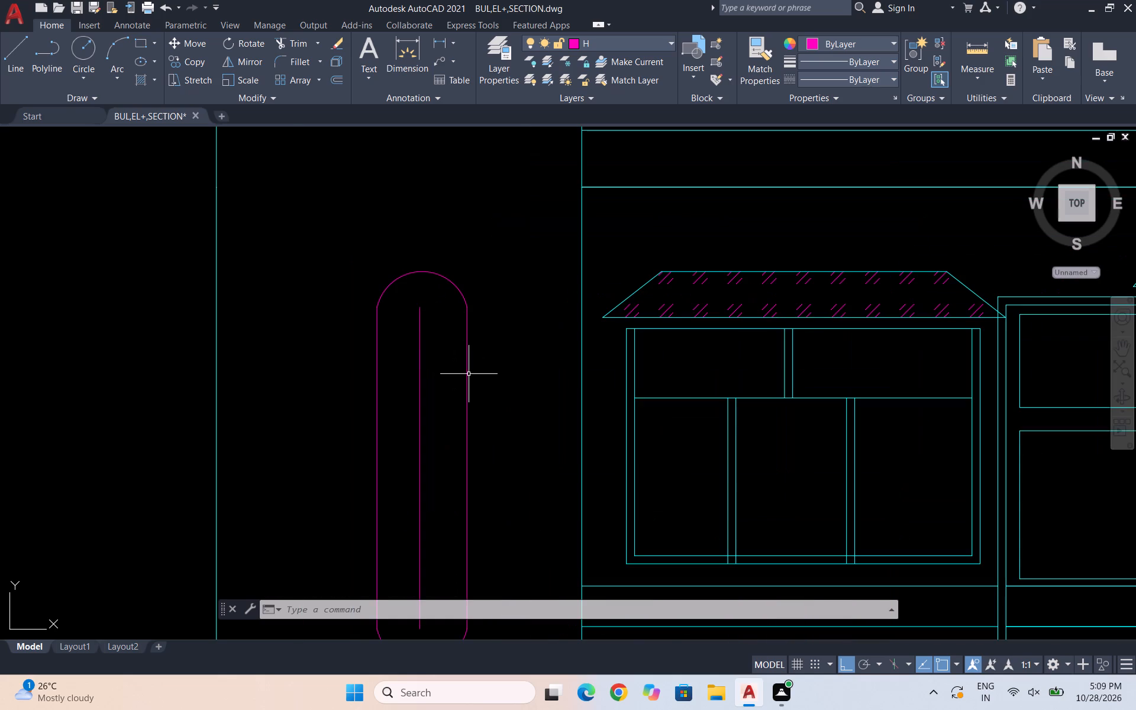
text(ex)
key(Return)
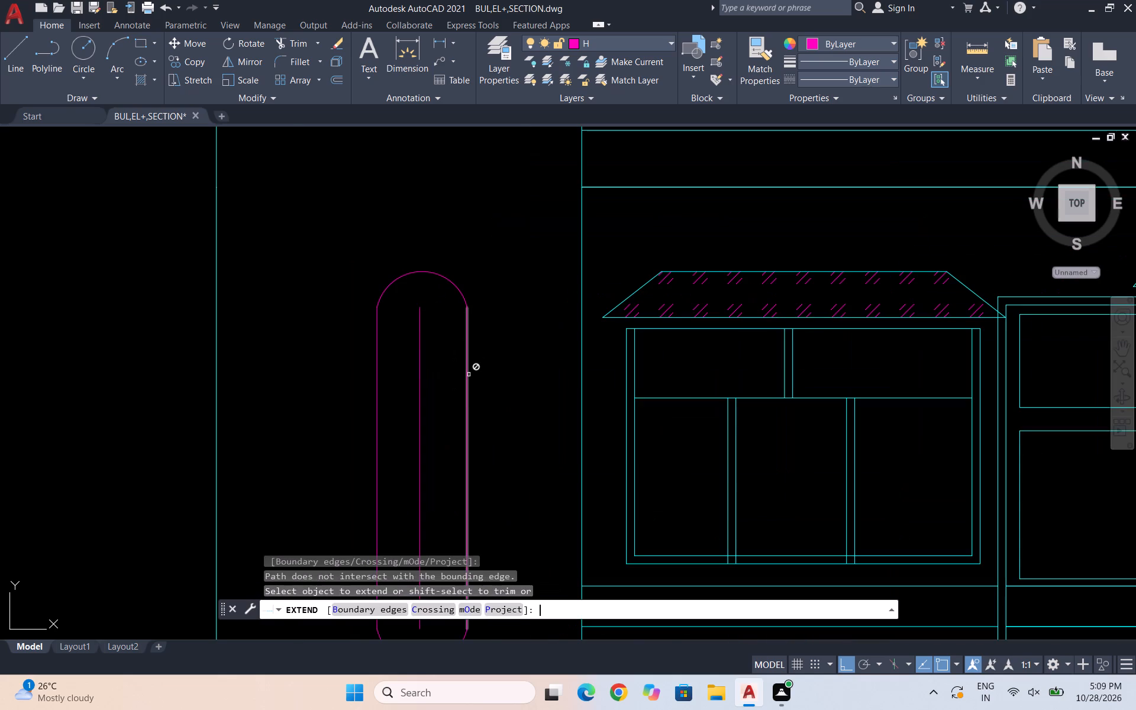
click(419, 338)
scroll(419, 246, down, 1)
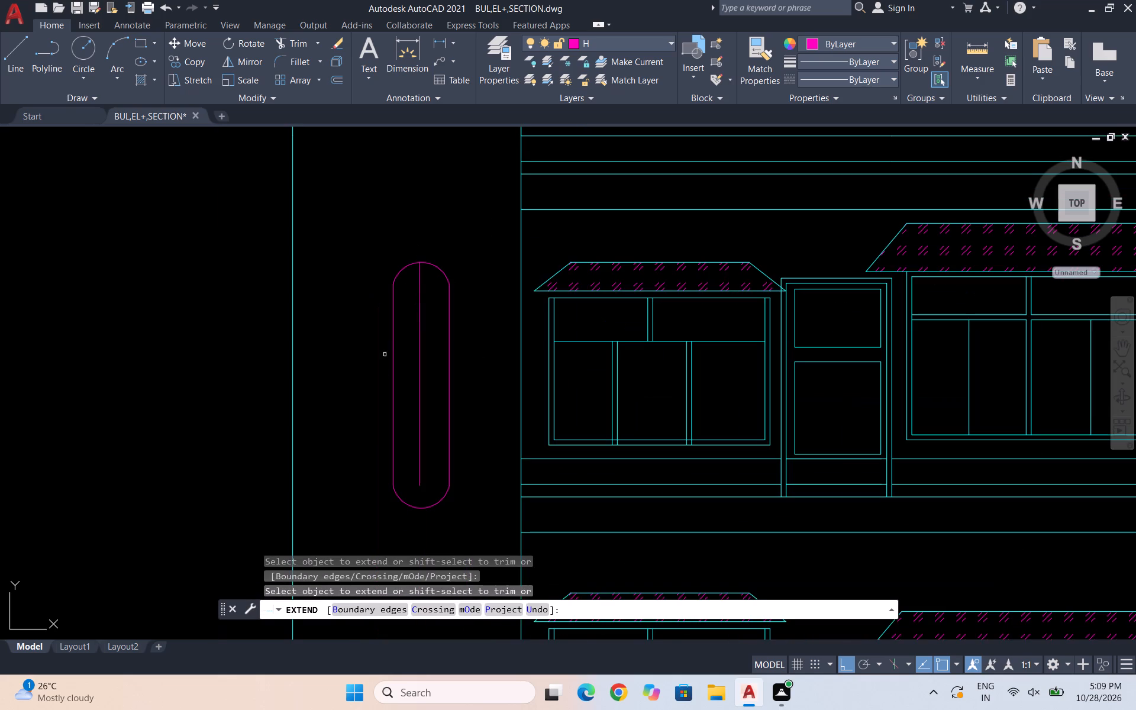
click(419, 457)
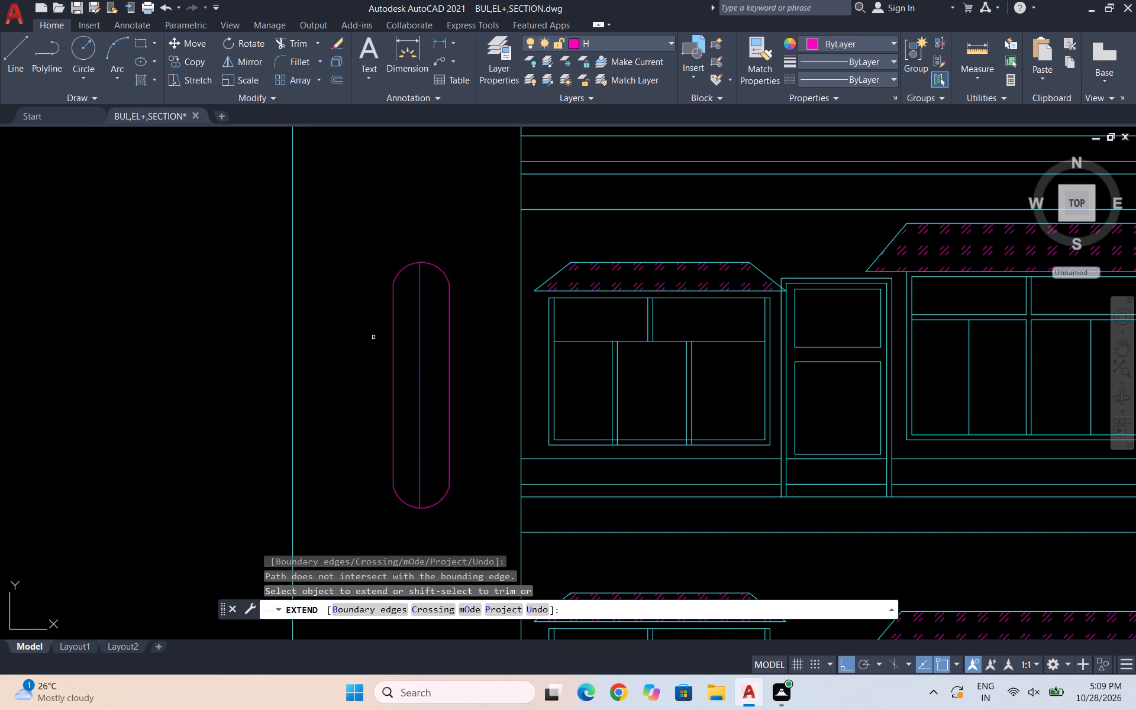
key(Escape)
Draw a horizontal line across the rounded opening between the two endpoints of the top arc.
scroll(425, 237, up, 1)
key(l)
key(Return)
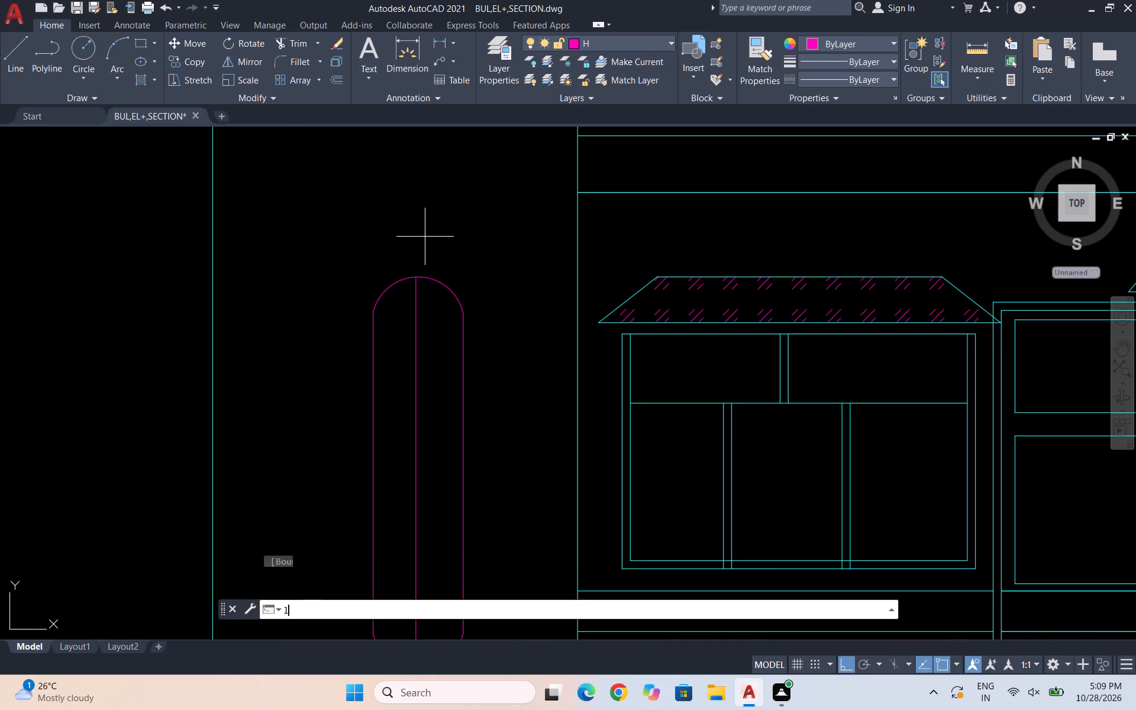
click(370, 311)
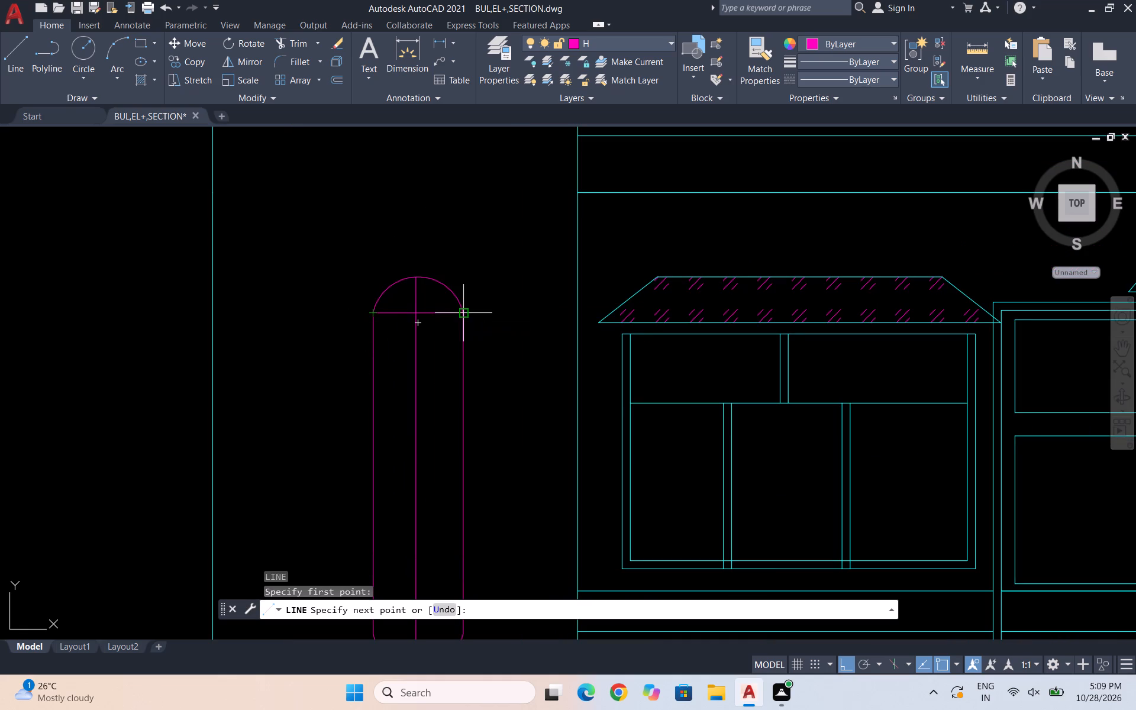
click(464, 310)
key(Escape)
drag(450, 318, 448, 311)
click(440, 290)
key(Escape)
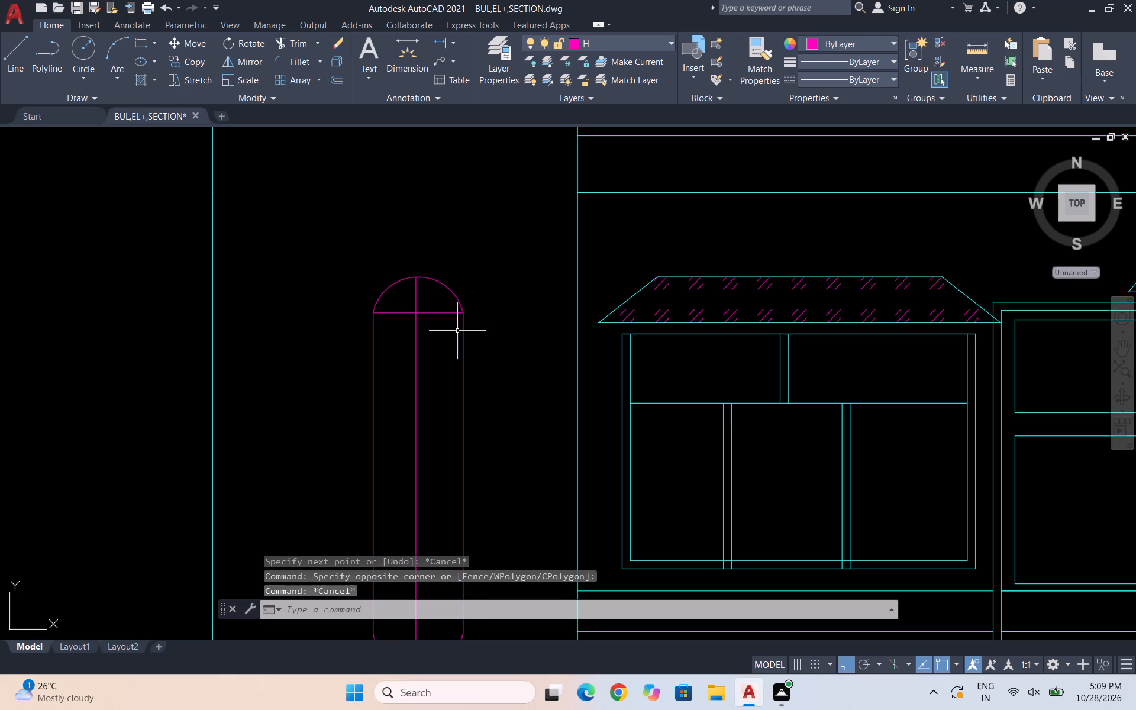
Copy the rounded opening's top horizontal line to the midpoint of its side line and to the bottom arc's endpoints.
click(457, 319)
click(439, 307)
text(co)
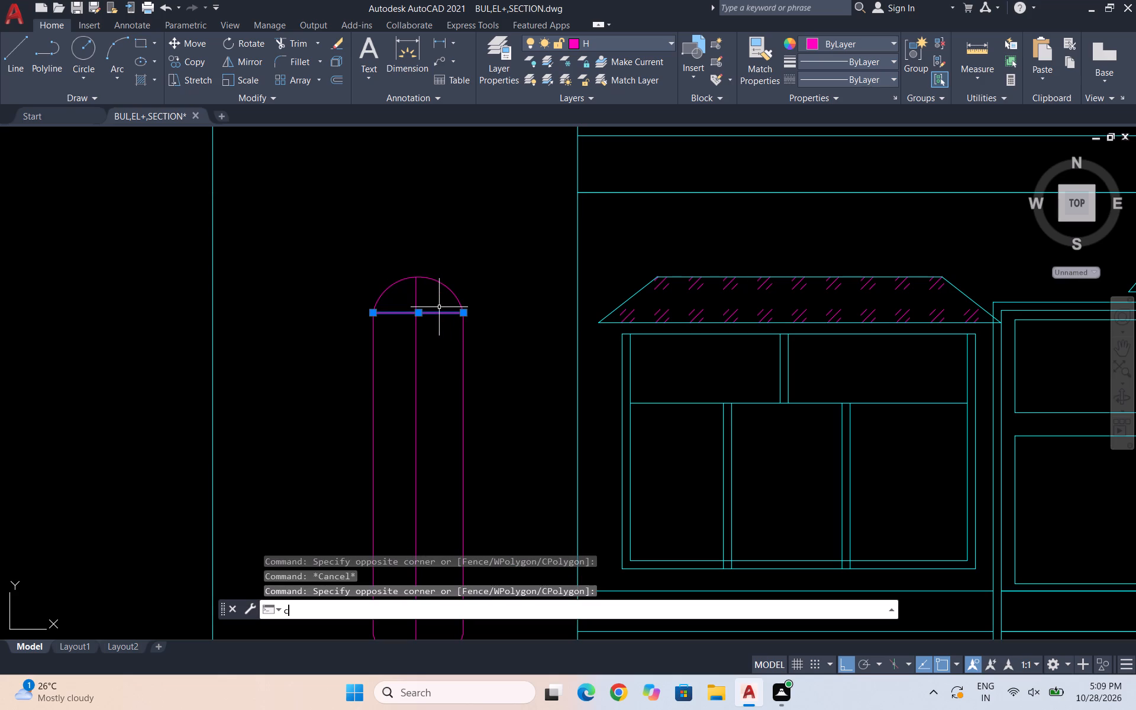
key(Return)
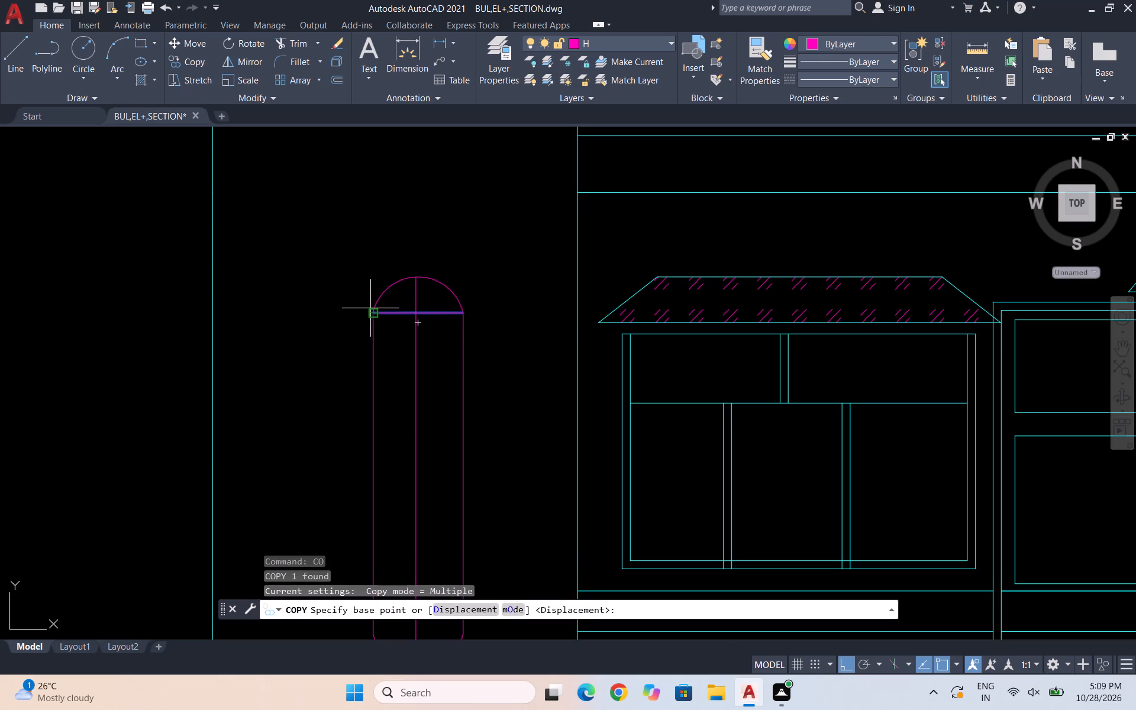
click(371, 313)
scroll(371, 306, down, 2)
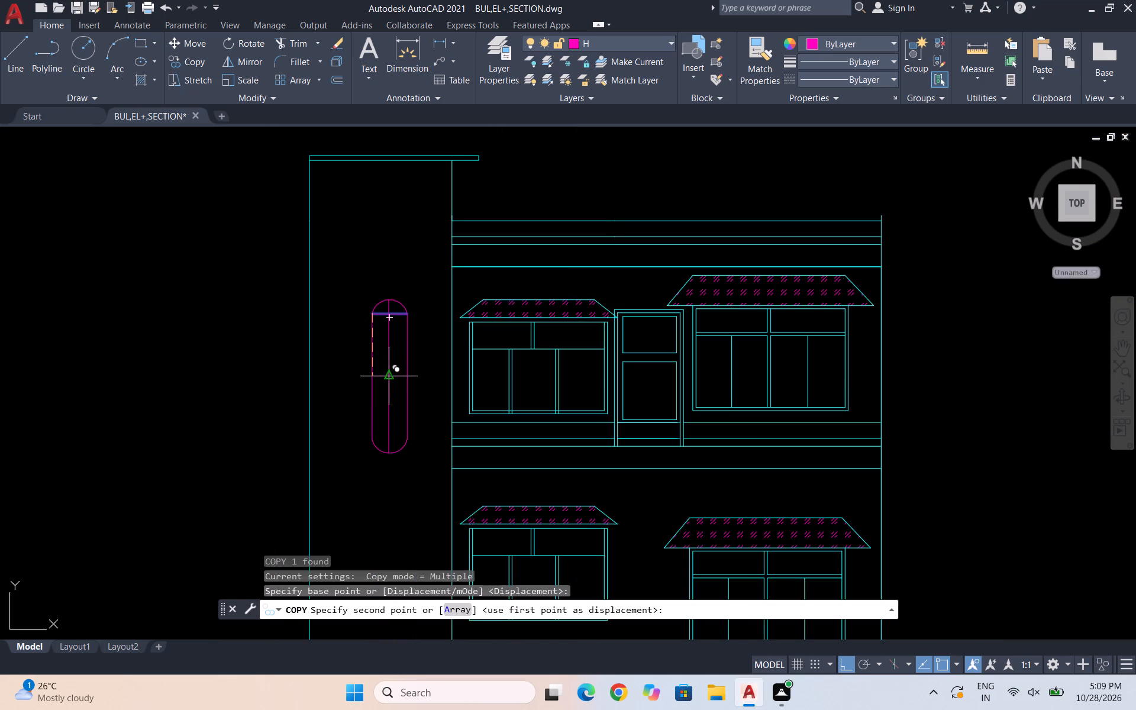
click(373, 374)
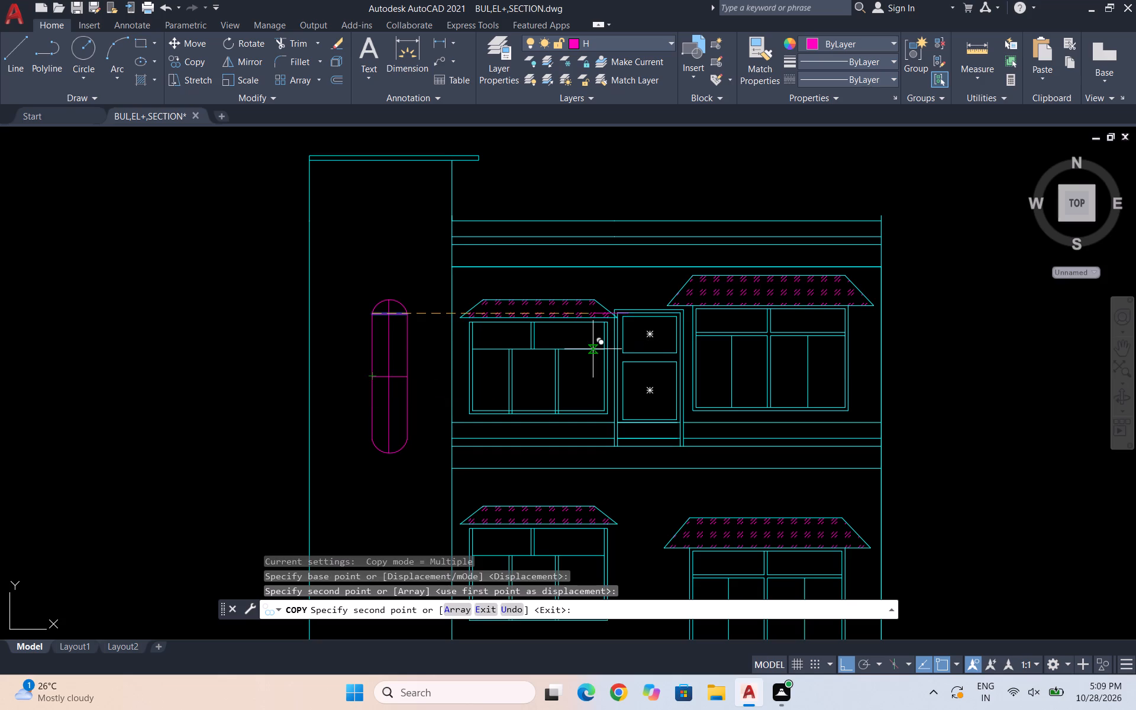
scroll(405, 450, up, 2)
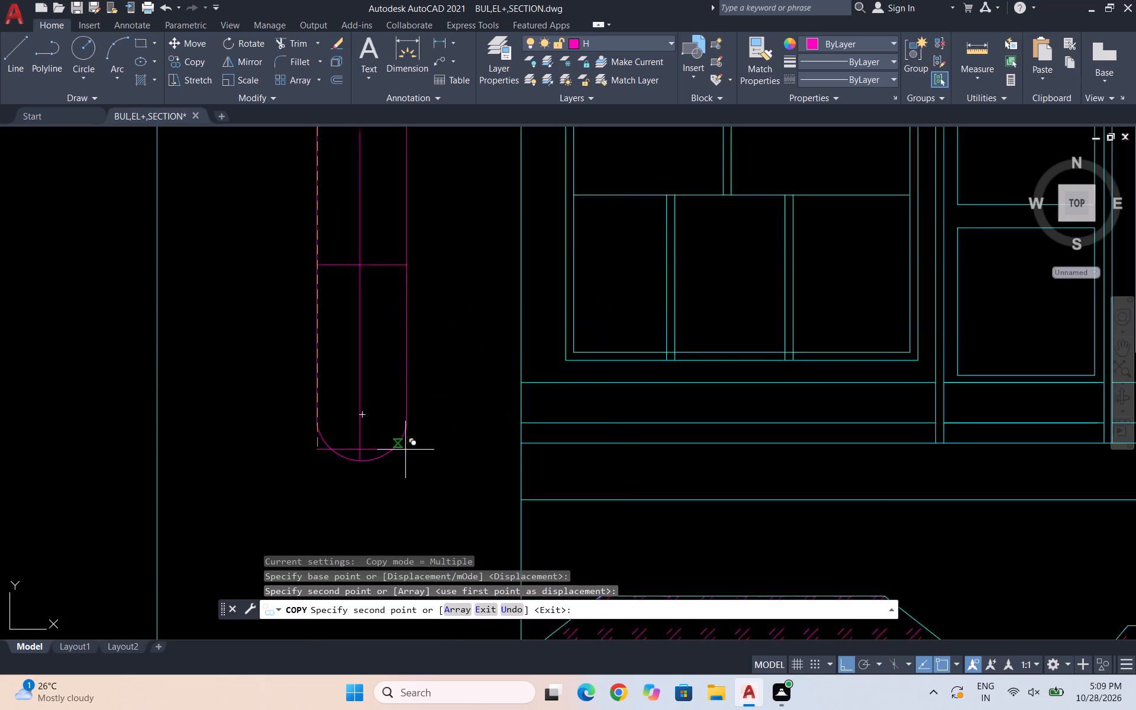
scroll(405, 450, up, 1)
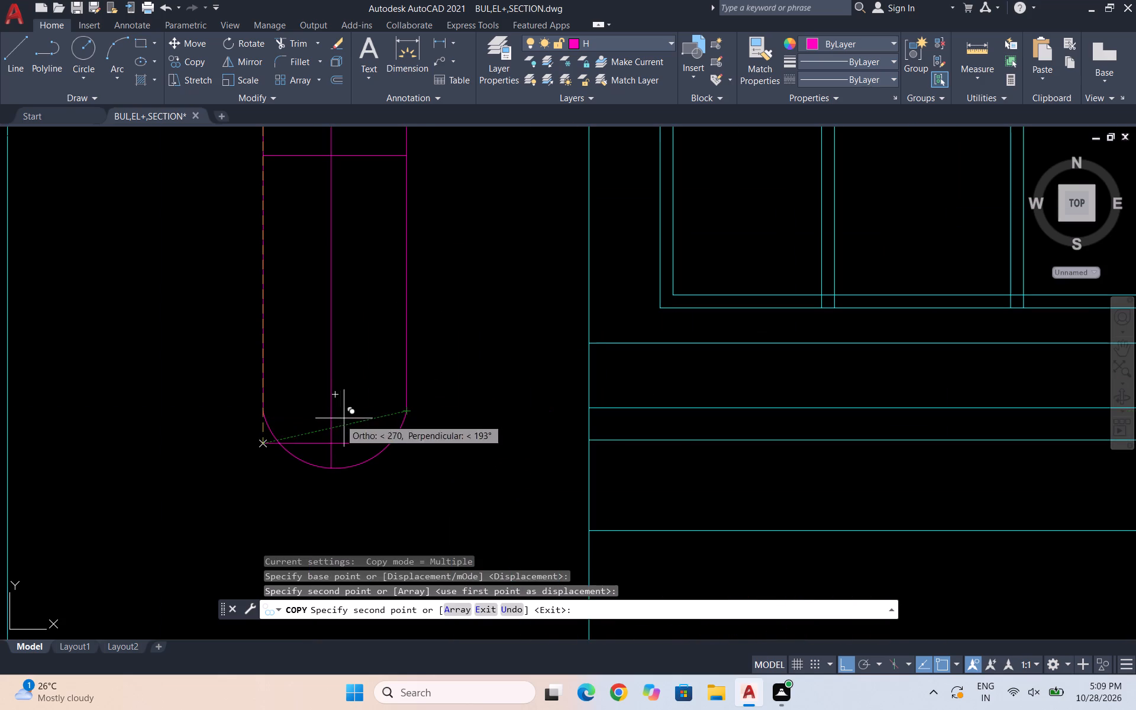
click(262, 408)
key(Escape)
Move the whole round-ended, barred opening straight up towards the top of the tower face.
scroll(418, 428, down, 6)
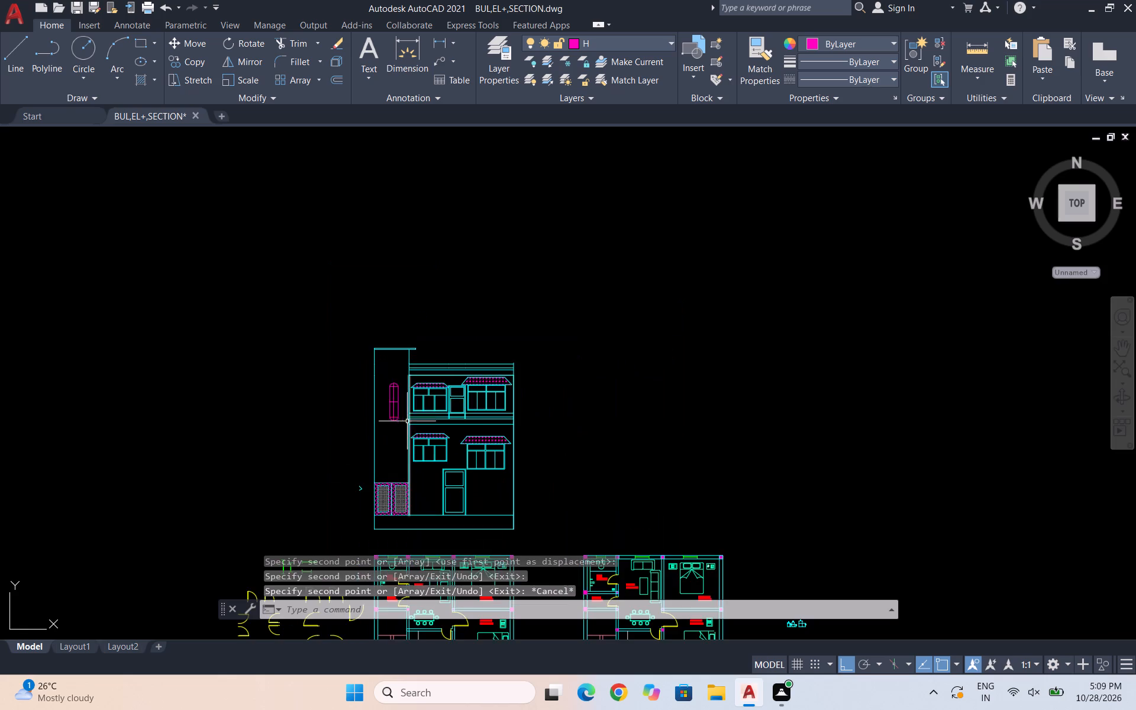
scroll(402, 403, up, 2)
drag(386, 470, 349, 414)
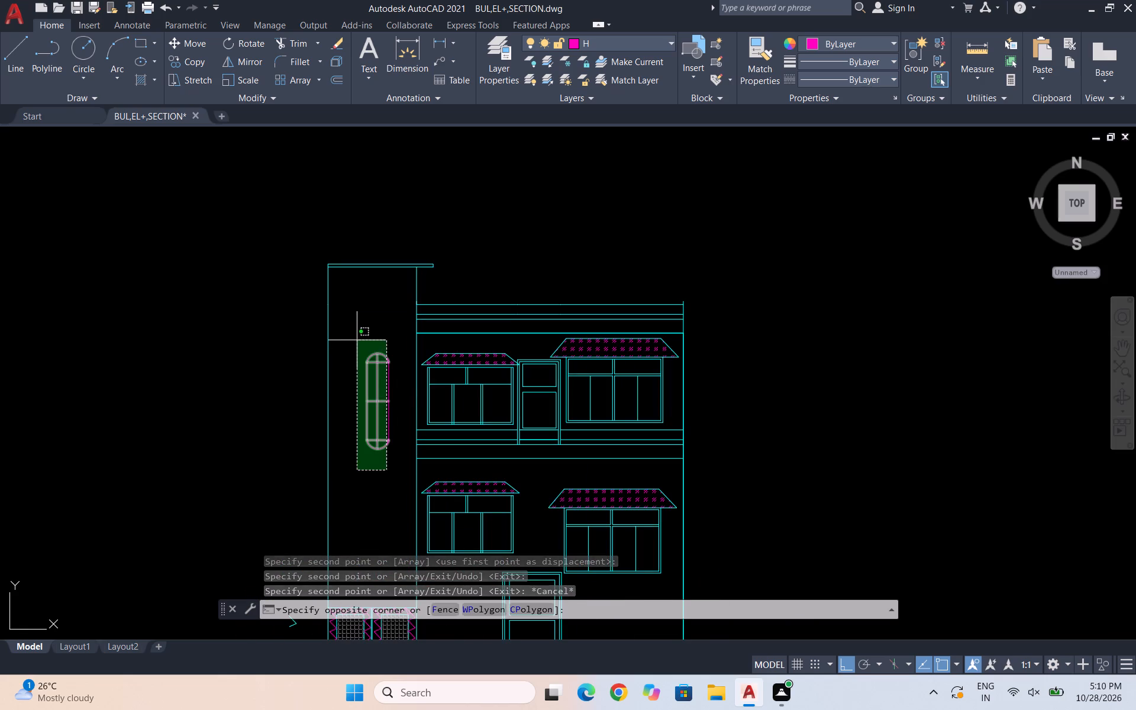
click(357, 339)
drag(404, 448, 393, 427)
click(354, 353)
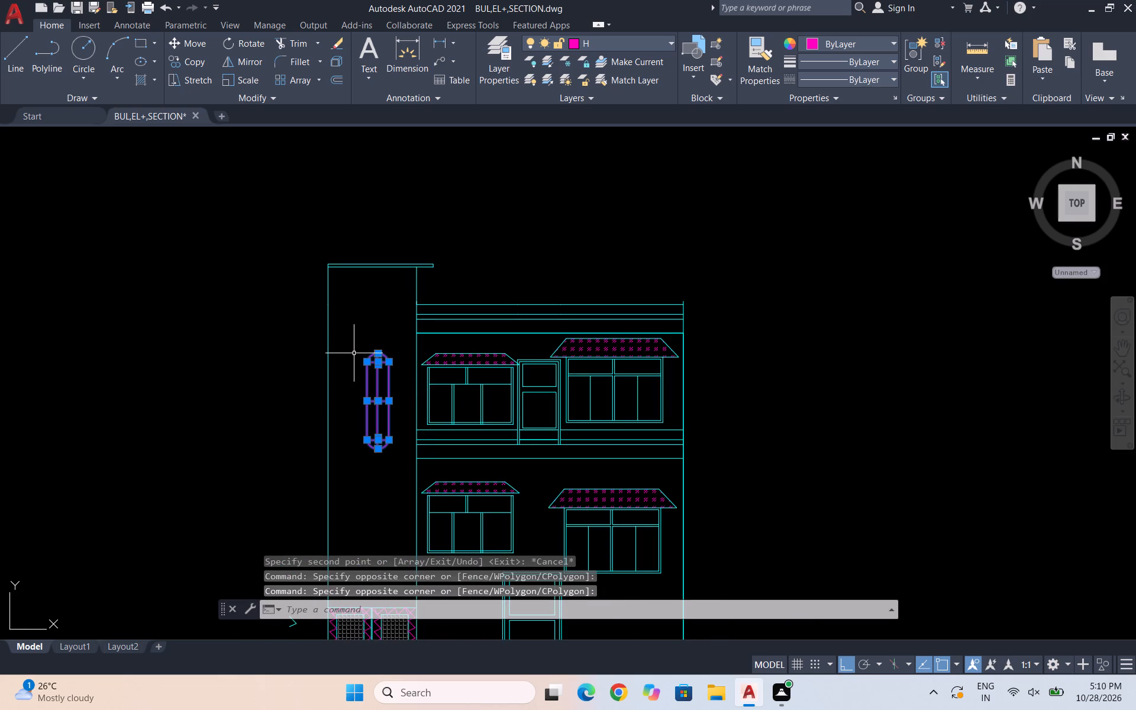
key(m)
key(Return)
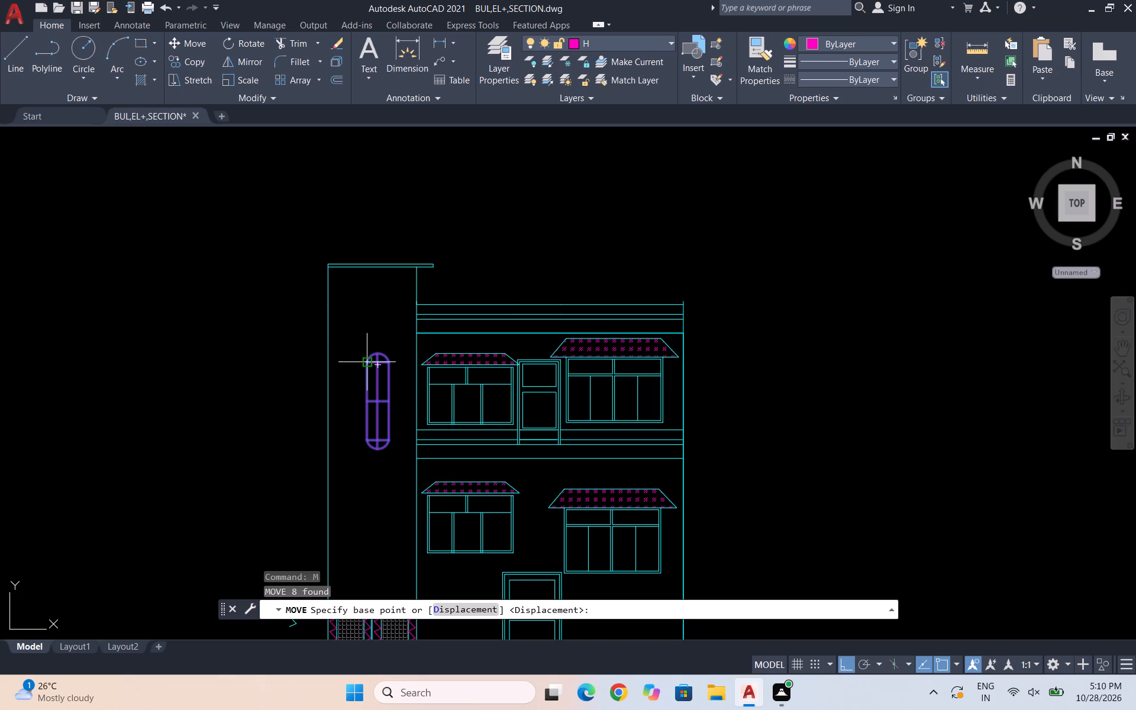
click(380, 405)
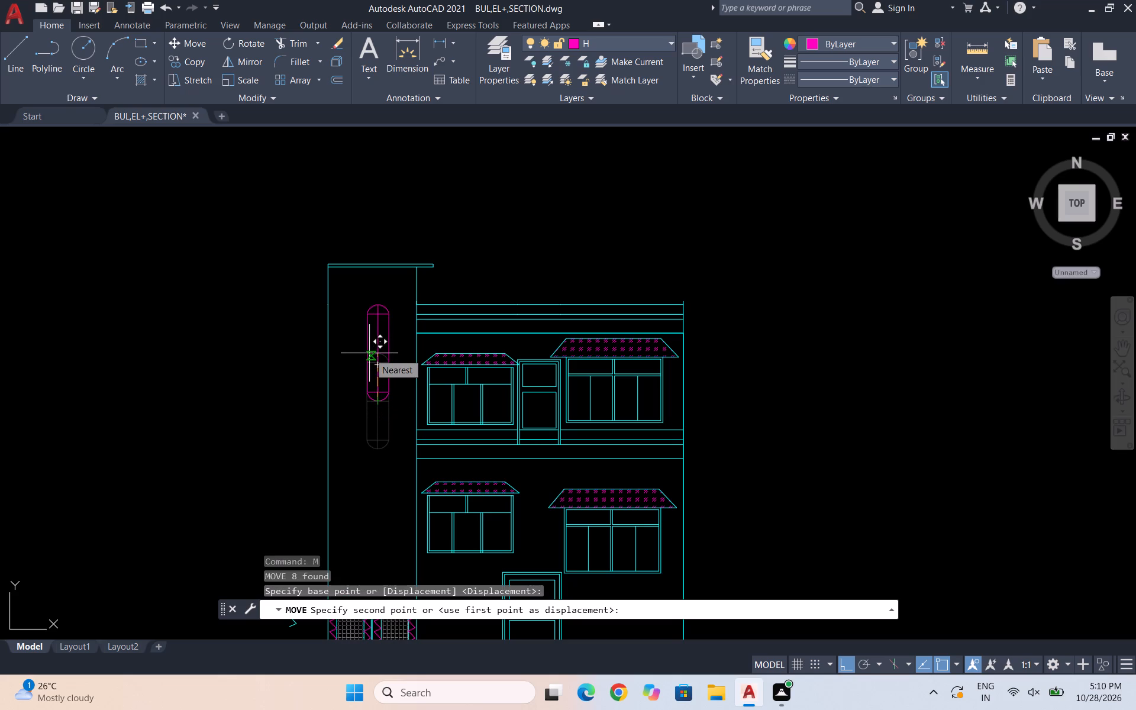
click(368, 339)
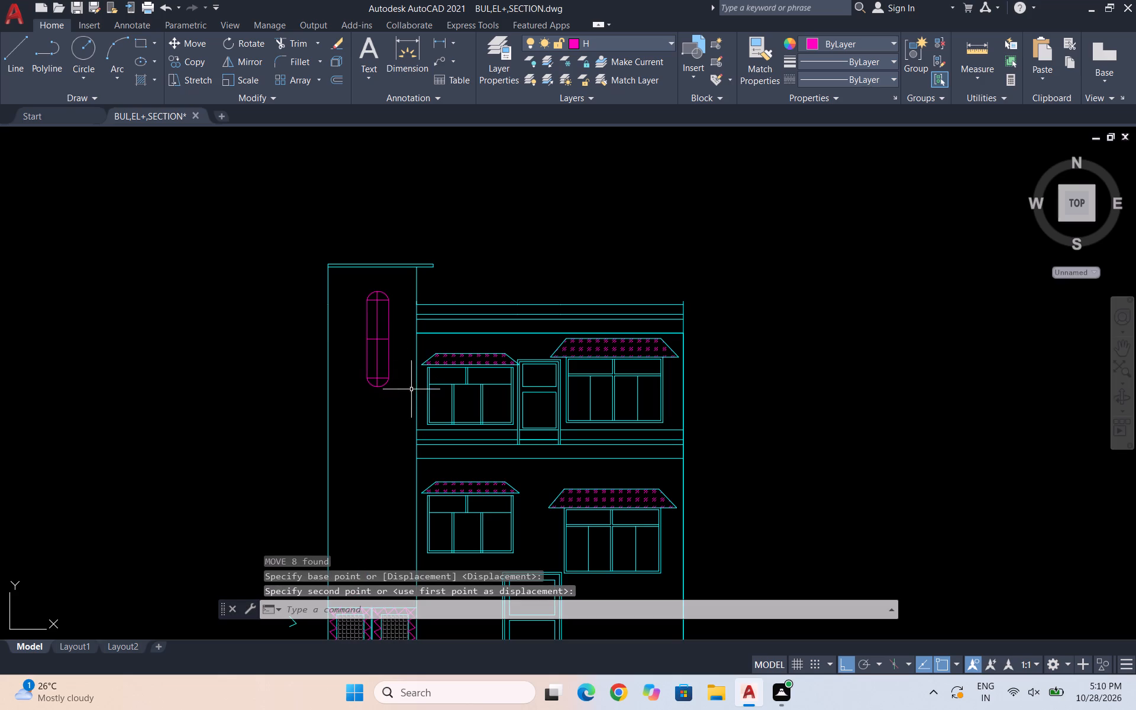
Copy the round-ended opening straight down the tower face to a second position above the hatched double door.
click(407, 395)
click(360, 285)
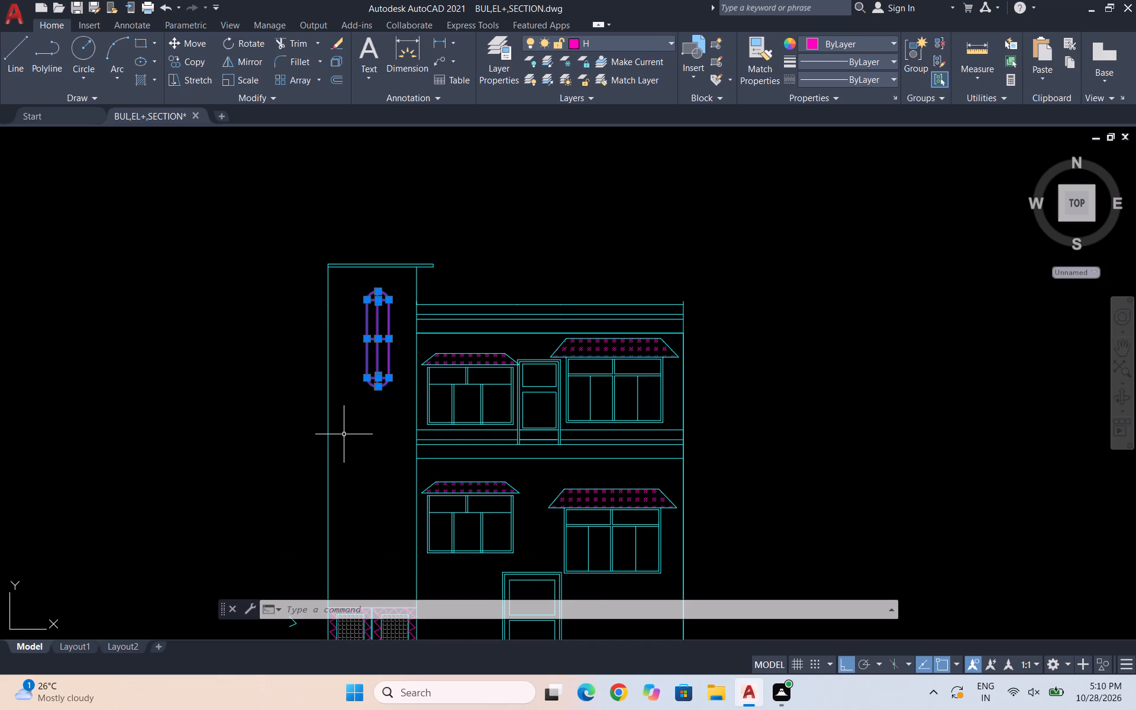
text(co)
key(Return)
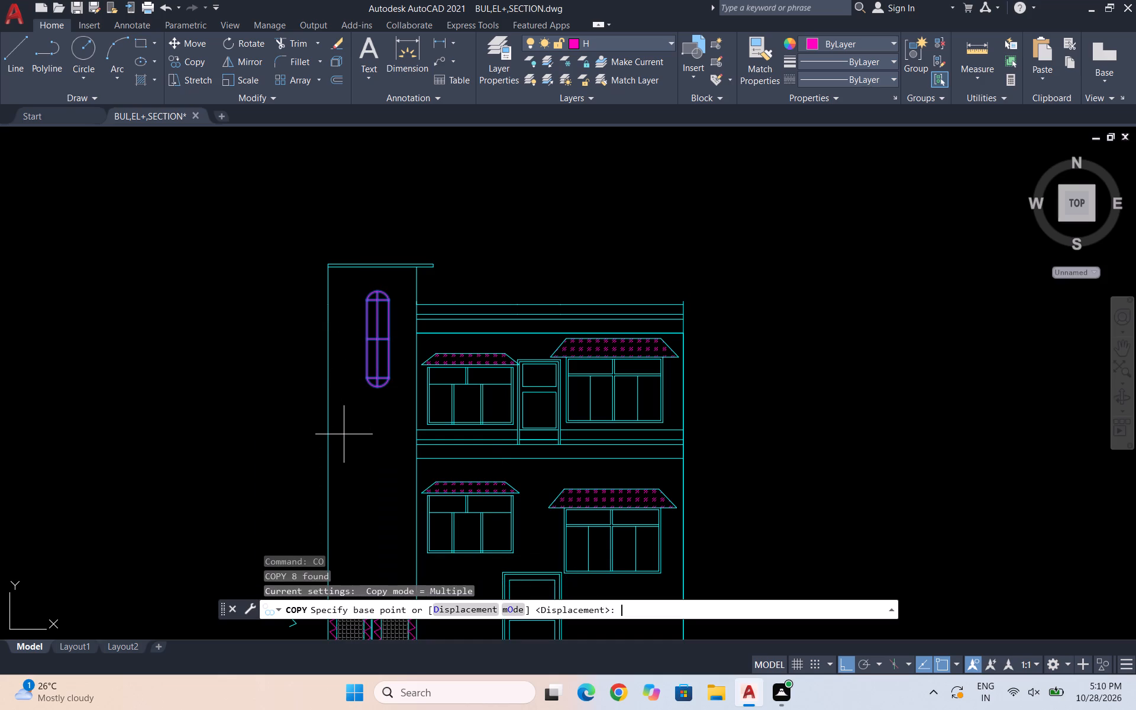
click(378, 340)
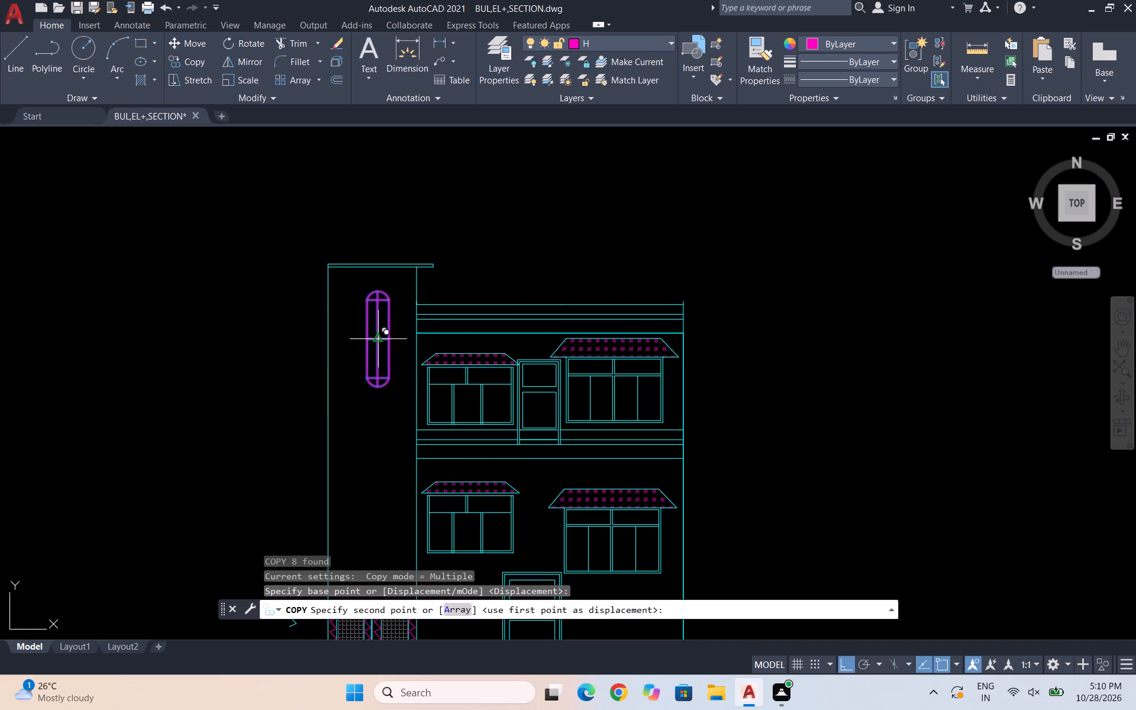
scroll(396, 389, down, 2)
scroll(398, 428, up, 3)
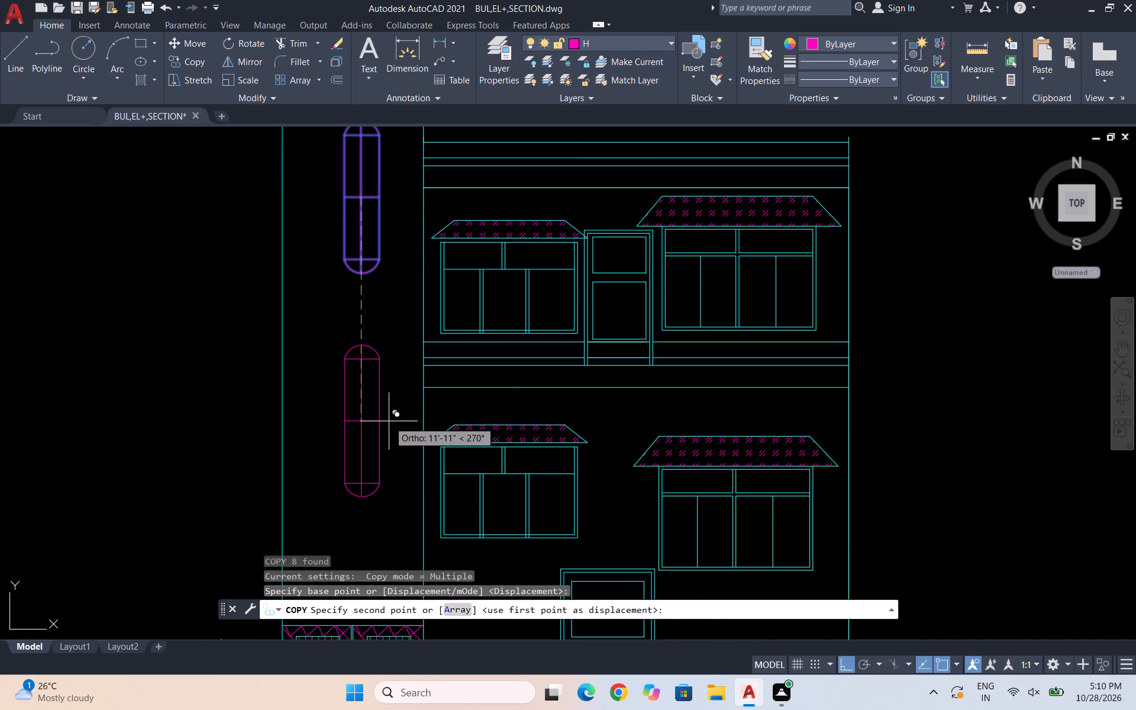
click(389, 430)
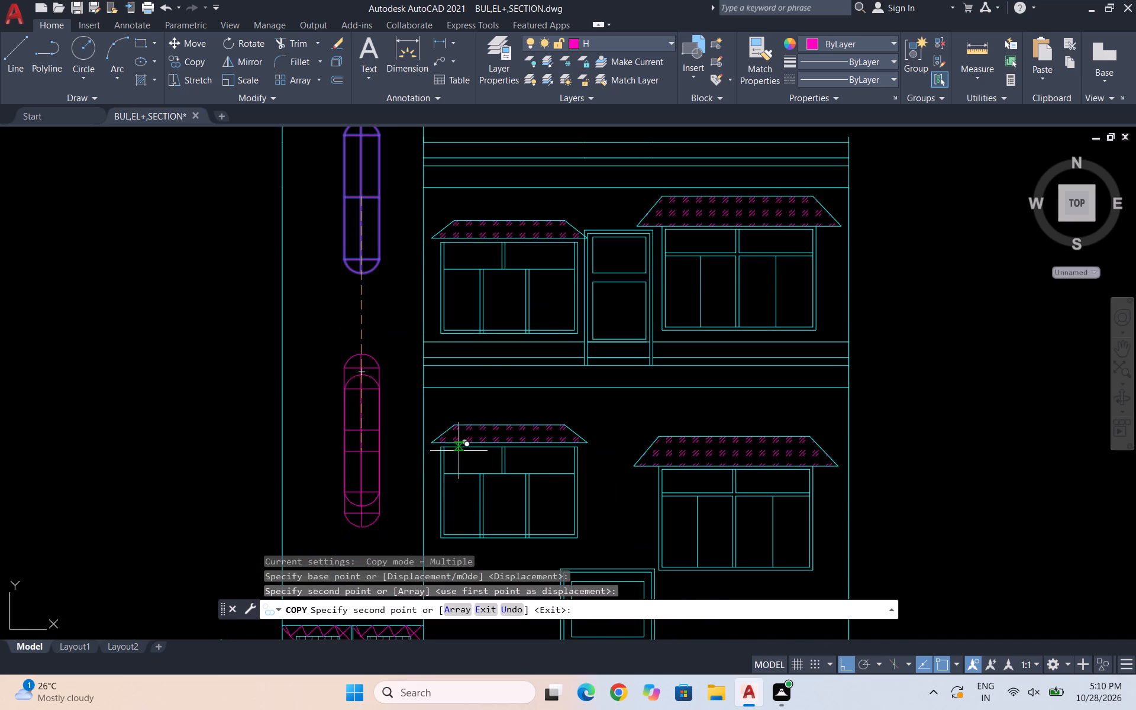
key(Escape)
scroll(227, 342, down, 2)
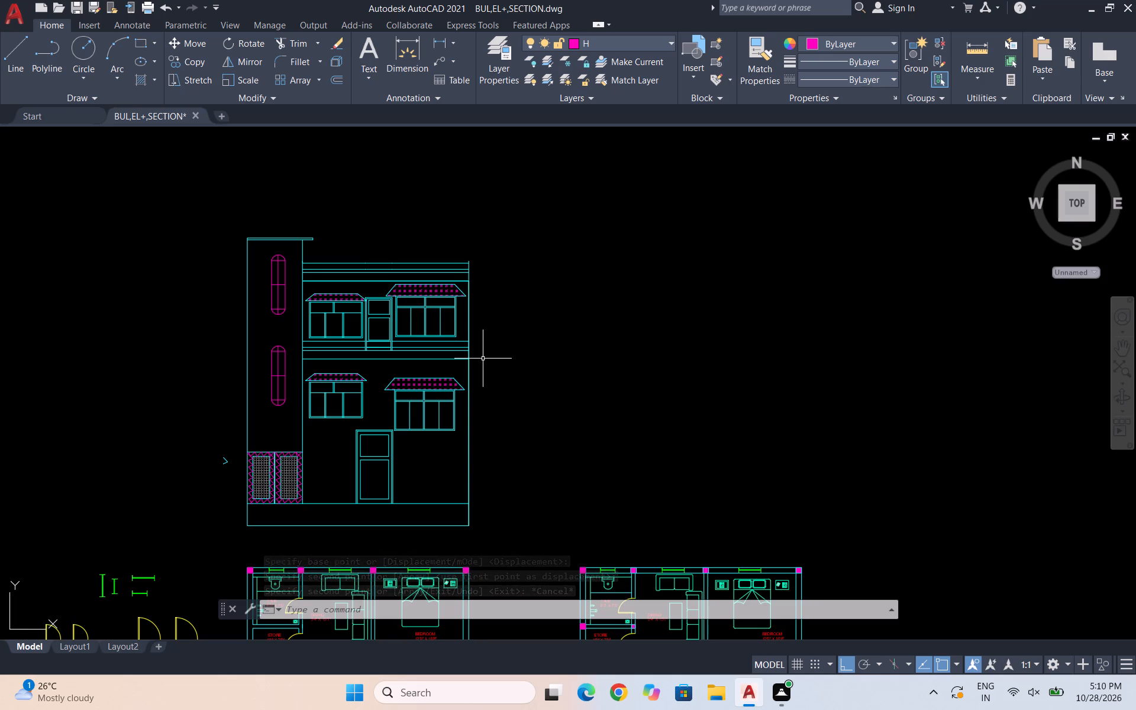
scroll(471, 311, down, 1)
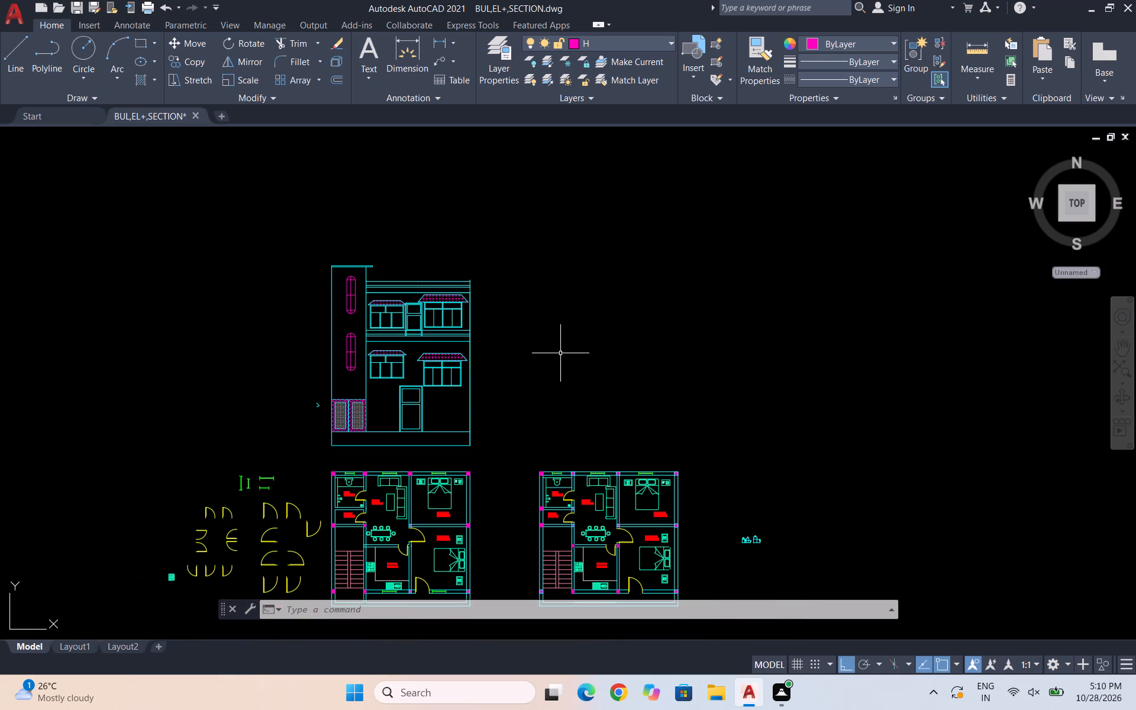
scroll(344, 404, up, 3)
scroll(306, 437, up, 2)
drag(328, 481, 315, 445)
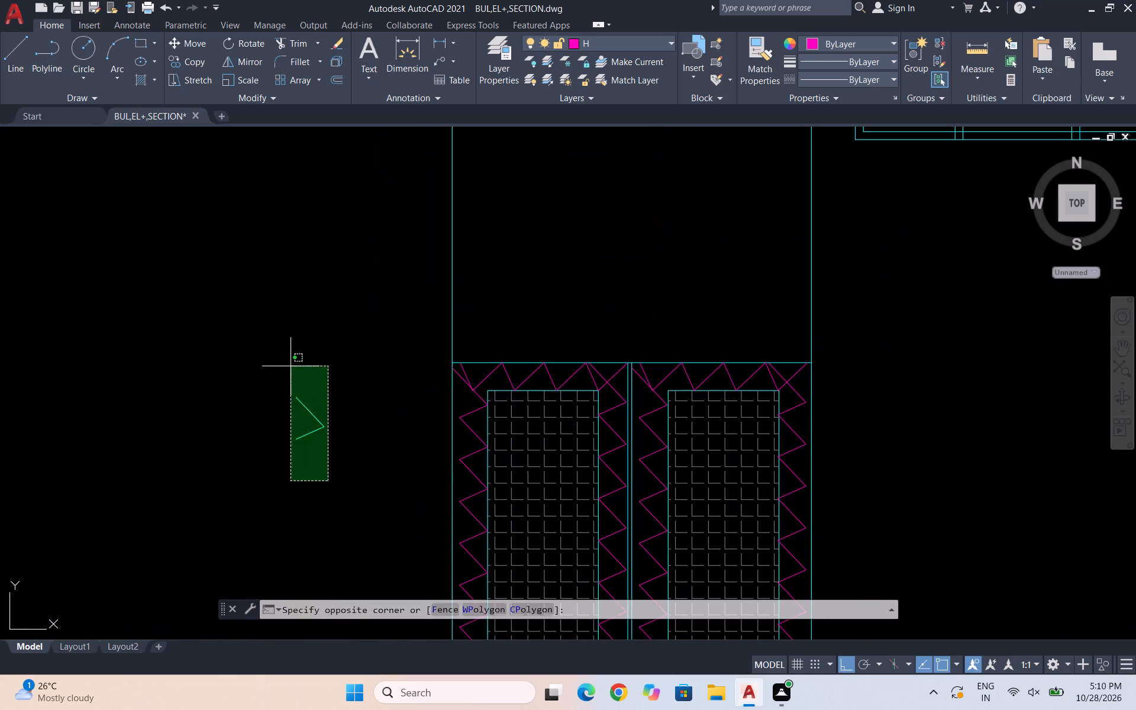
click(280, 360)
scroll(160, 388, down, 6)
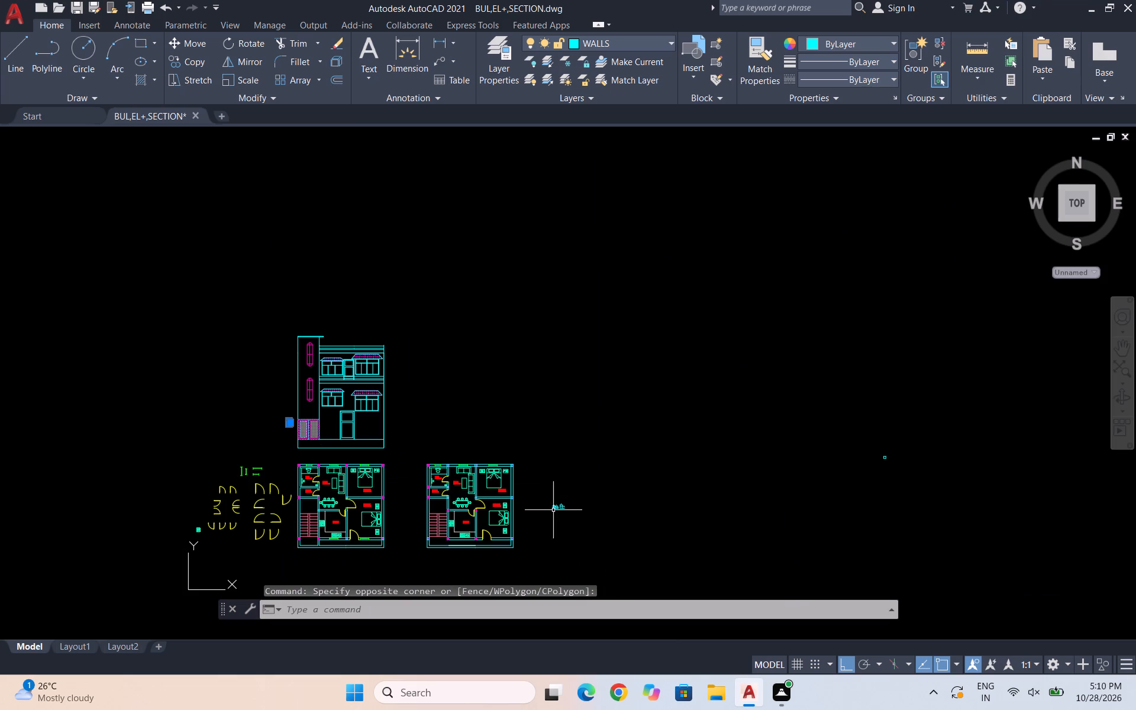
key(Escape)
Delete the small stray object lying far to the right of the floor plans.
scroll(712, 382, down, 2)
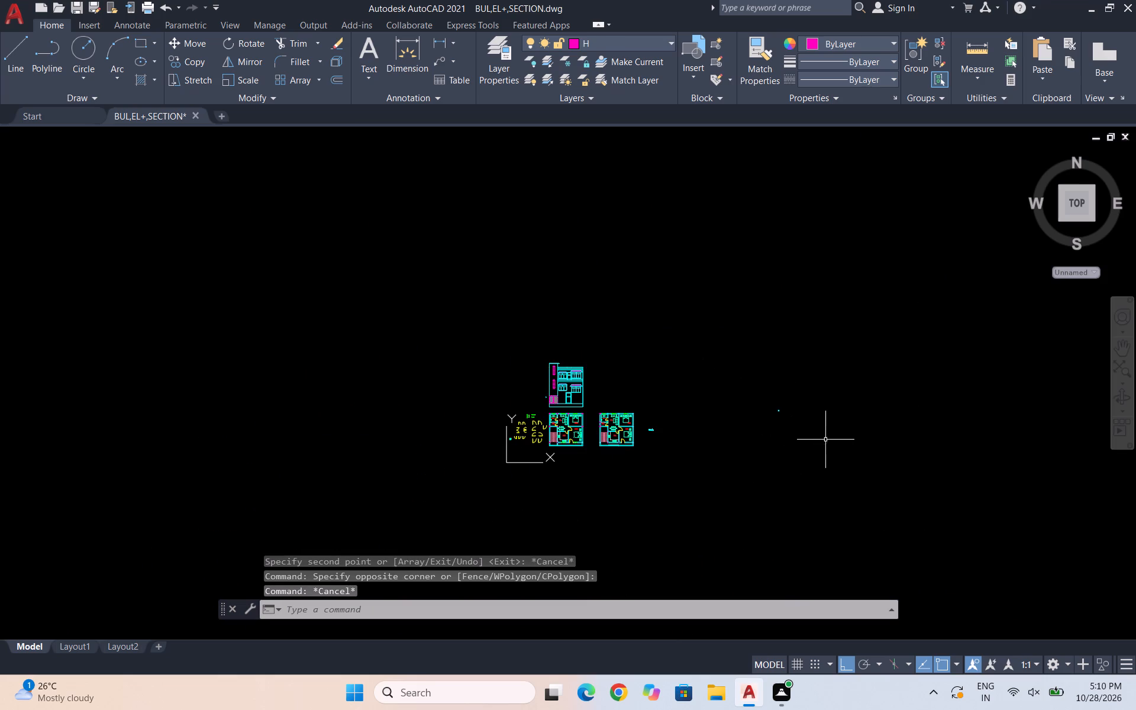
drag(828, 440, 809, 424)
drag(734, 363, 737, 369)
key(Delete)
key(Escape)
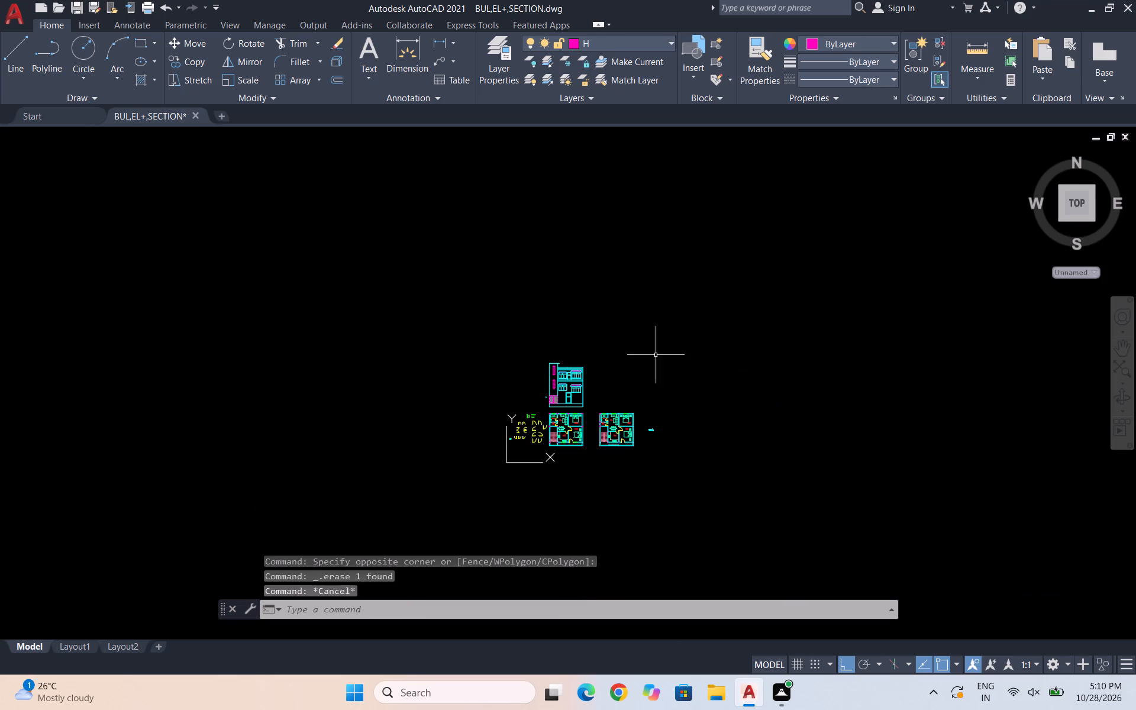
Move the small group of leftover symbols from right of the second floor plan to left of the spare door symbols.
scroll(652, 432, up, 3)
drag(738, 497, 719, 478)
click(634, 386)
key(m)
key(Return)
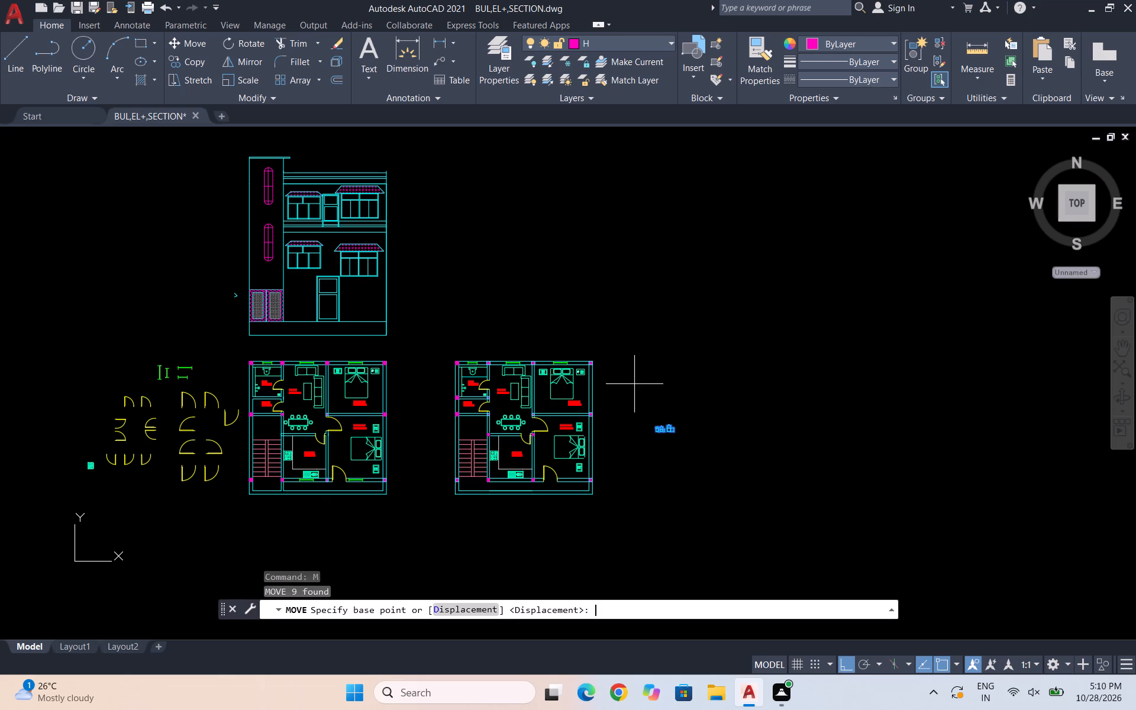
click(664, 422)
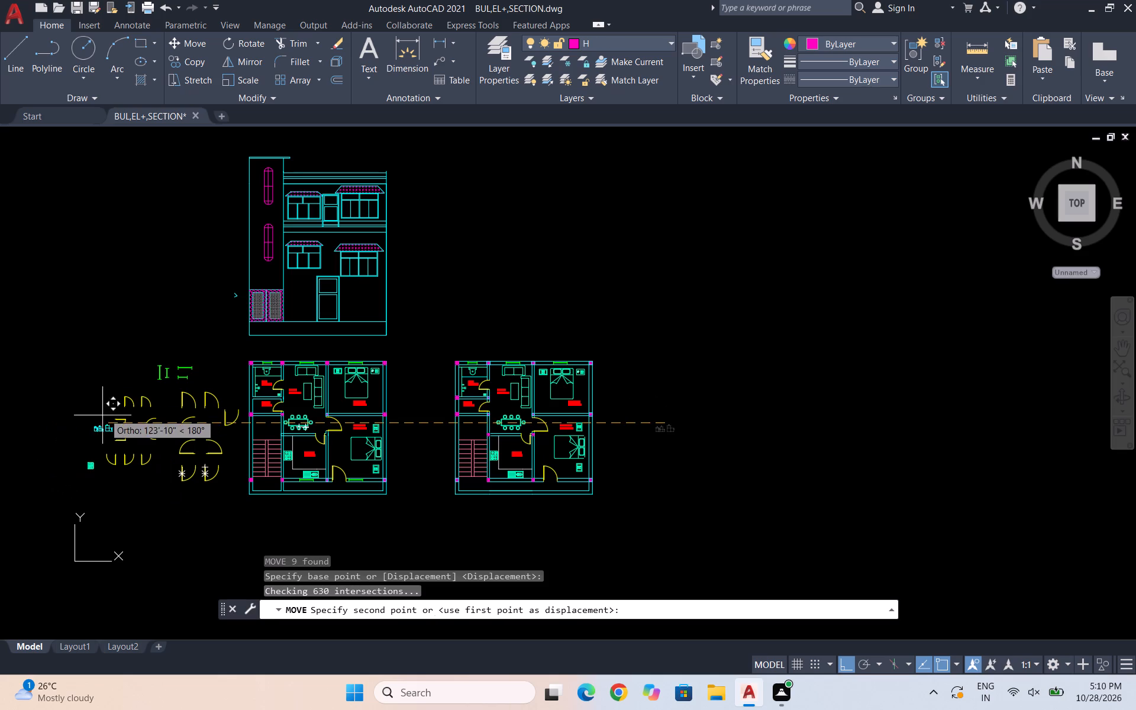
click(86, 412)
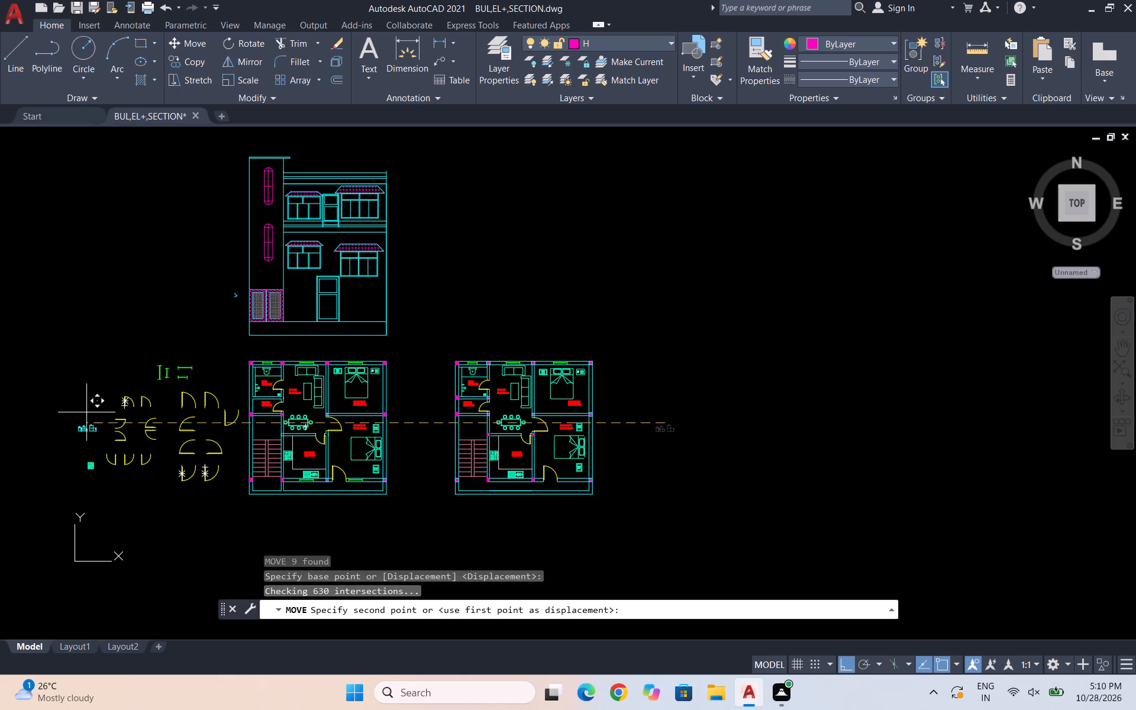
key(Escape)
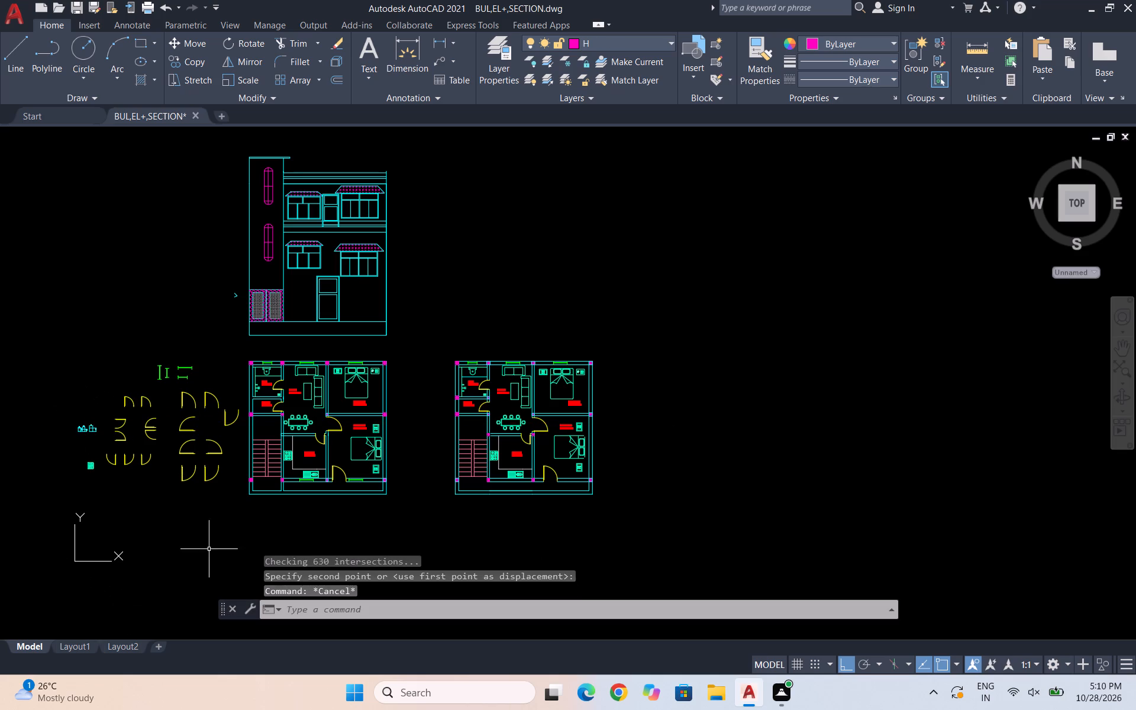
key(Escape)
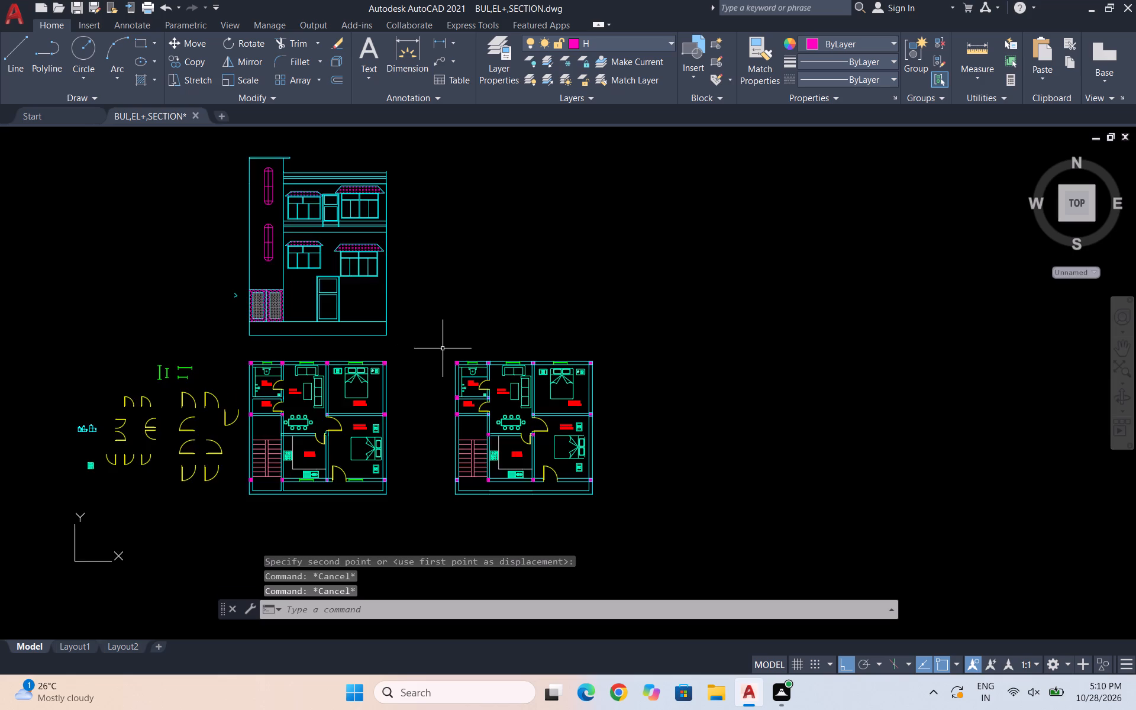
Examine the front elevation and the empty drawing area beside it, above the second floor plan.
scroll(444, 348, down, 1)
scroll(380, 170, up, 1)
scroll(404, 230, up, 1)
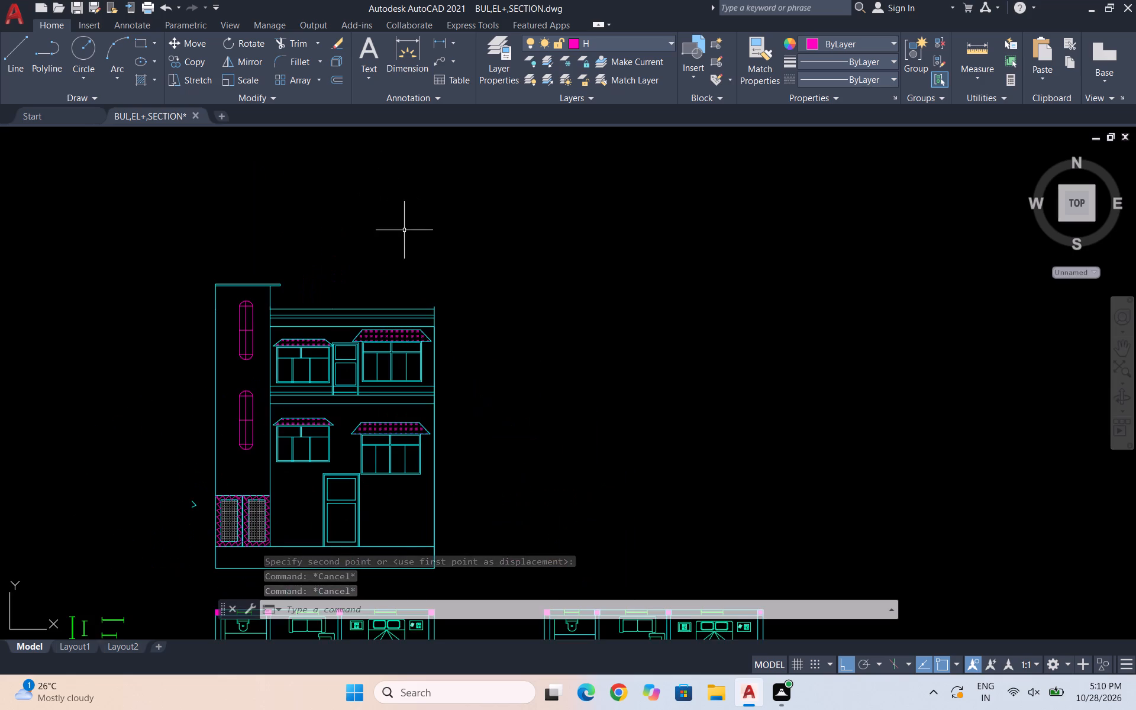
scroll(340, 238, up, 4)
scroll(340, 238, down, 4)
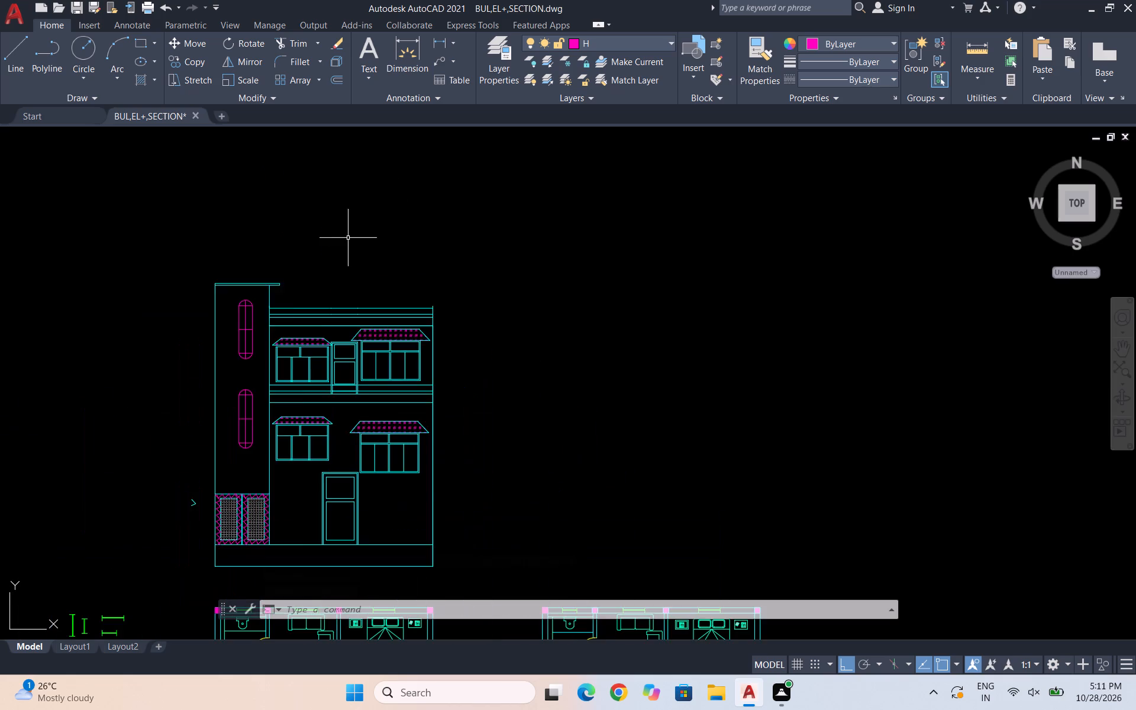
scroll(291, 330, down, 2)
scroll(534, 348, up, 1)
scroll(383, 355, up, 2)
scroll(386, 350, down, 1)
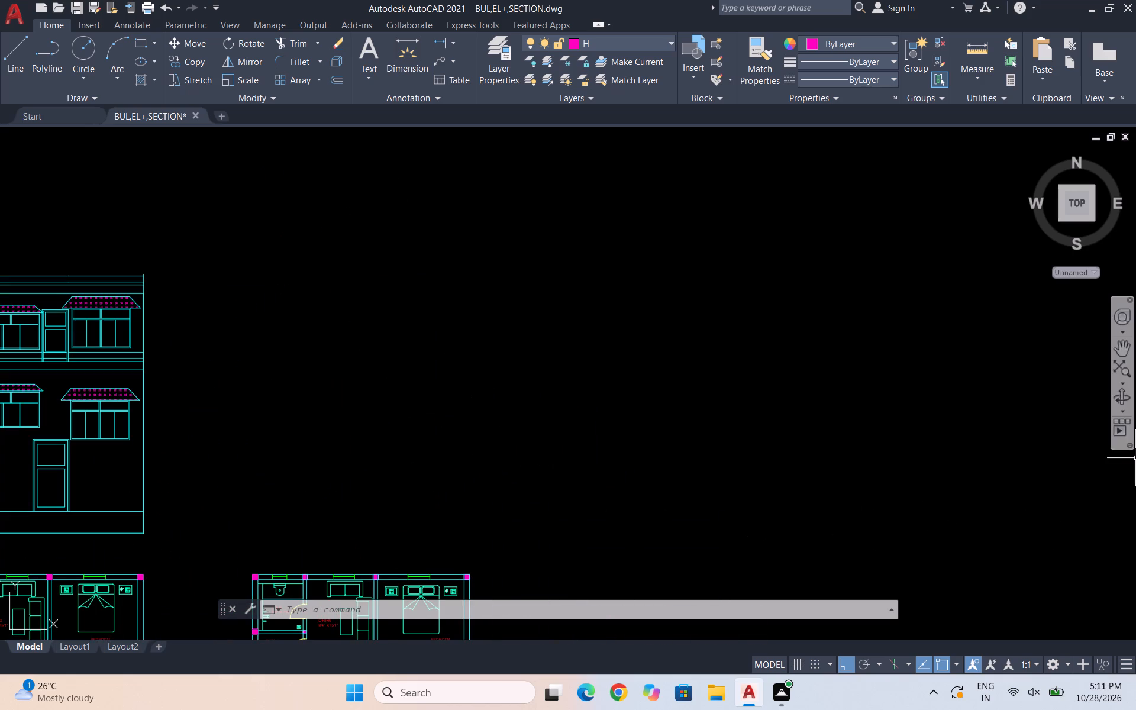
click(1124, 350)
drag(480, 466, 480, 446)
drag(454, 438, 454, 438)
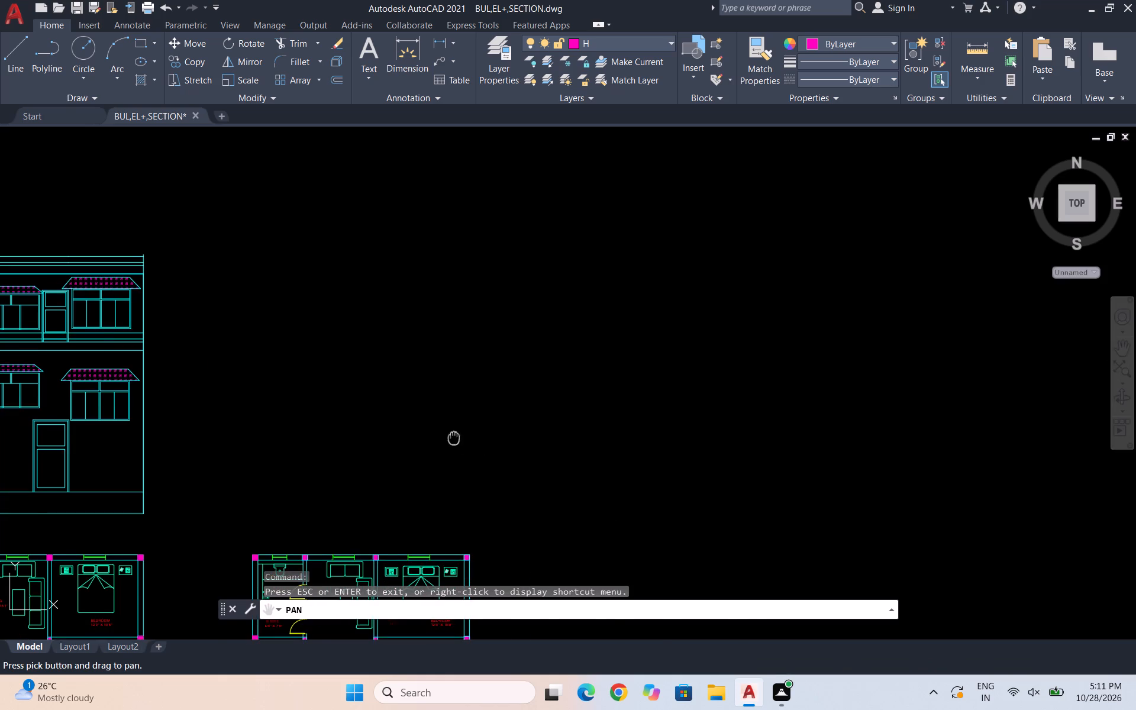
drag(454, 438, 736, 449)
drag(659, 423, 535, 340)
drag(533, 364, 575, 487)
scroll(575, 487, up, 1)
drag(566, 469, 544, 415)
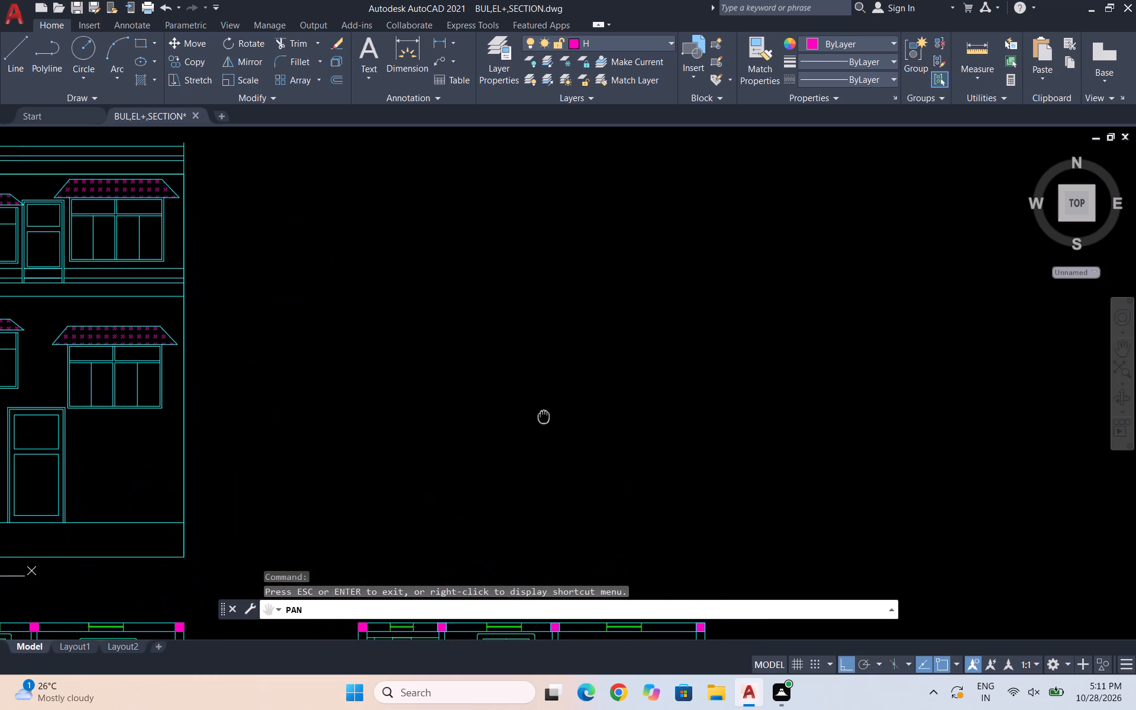
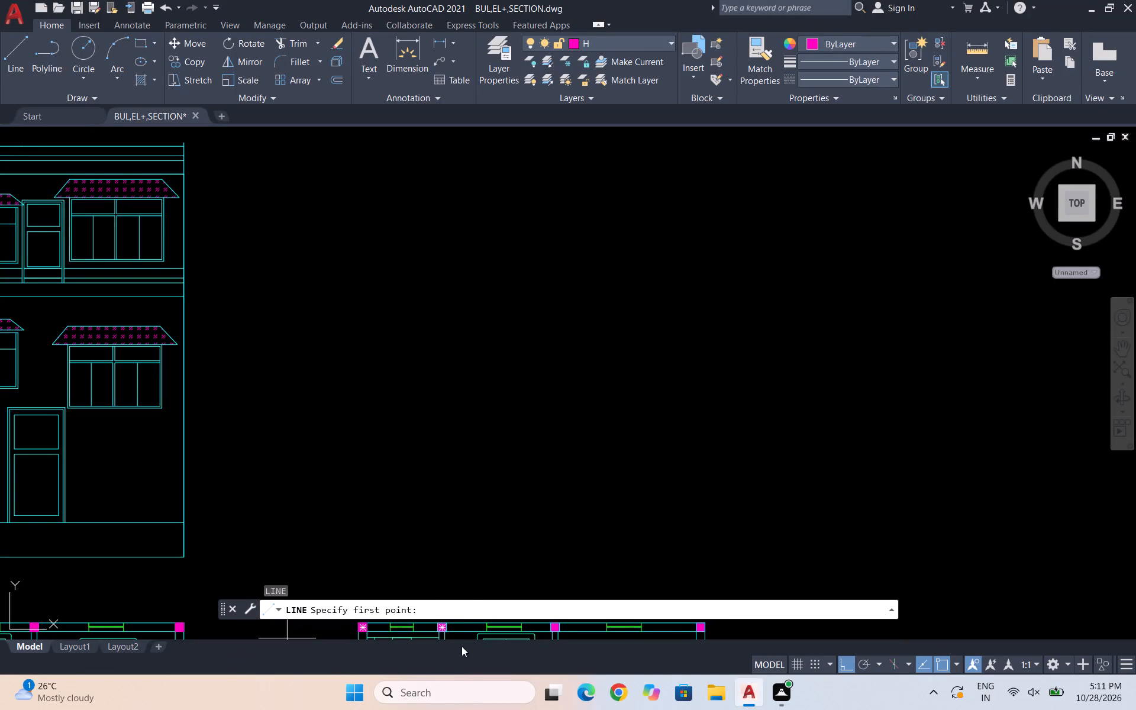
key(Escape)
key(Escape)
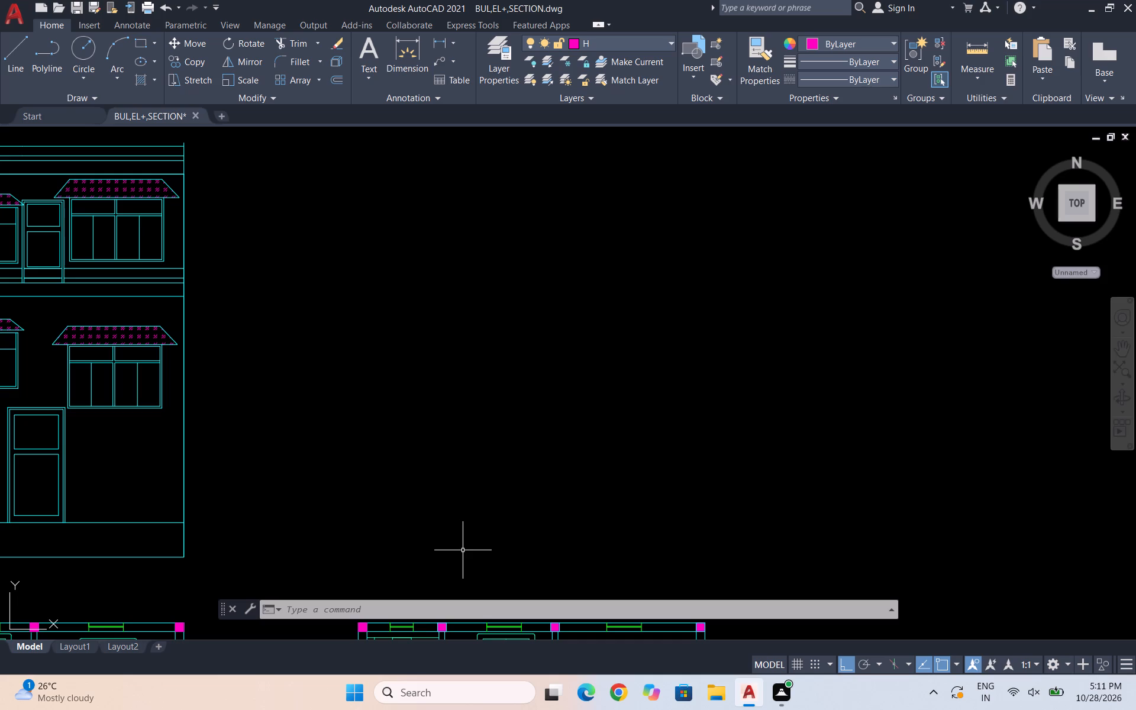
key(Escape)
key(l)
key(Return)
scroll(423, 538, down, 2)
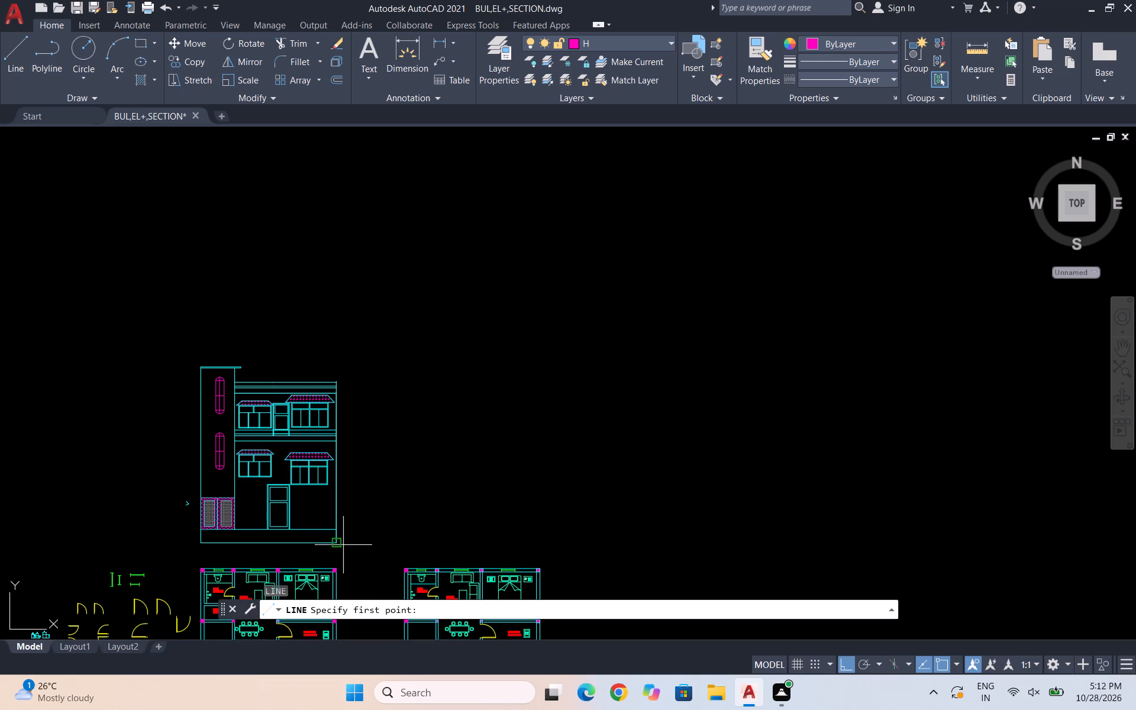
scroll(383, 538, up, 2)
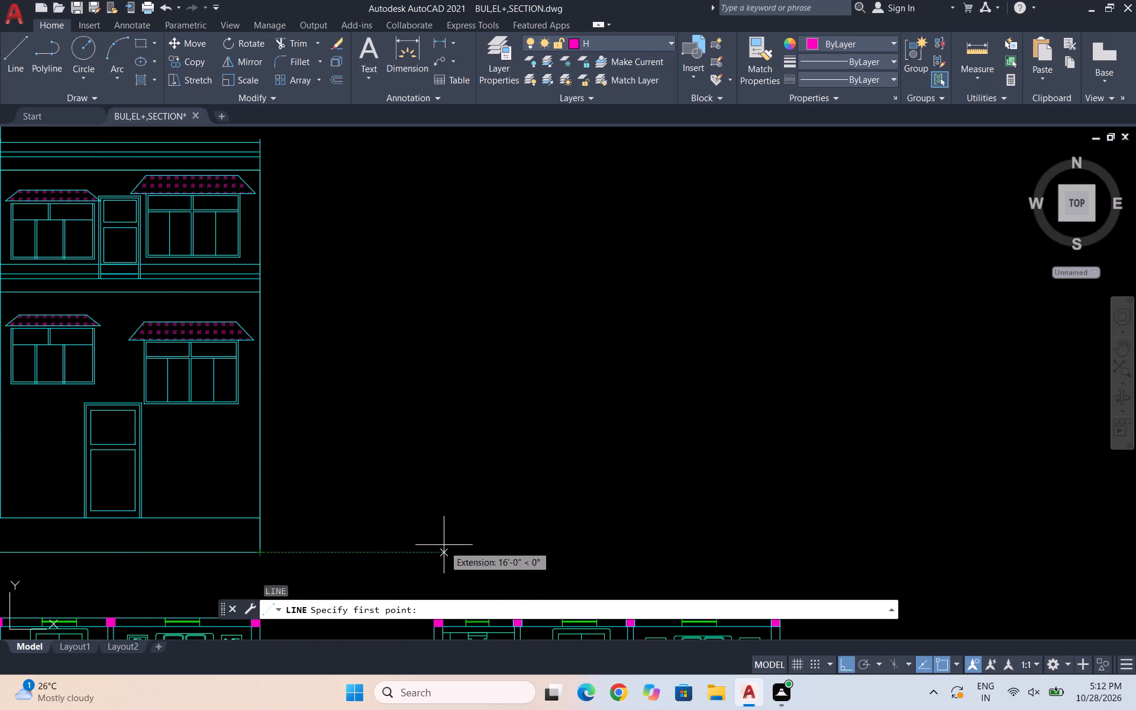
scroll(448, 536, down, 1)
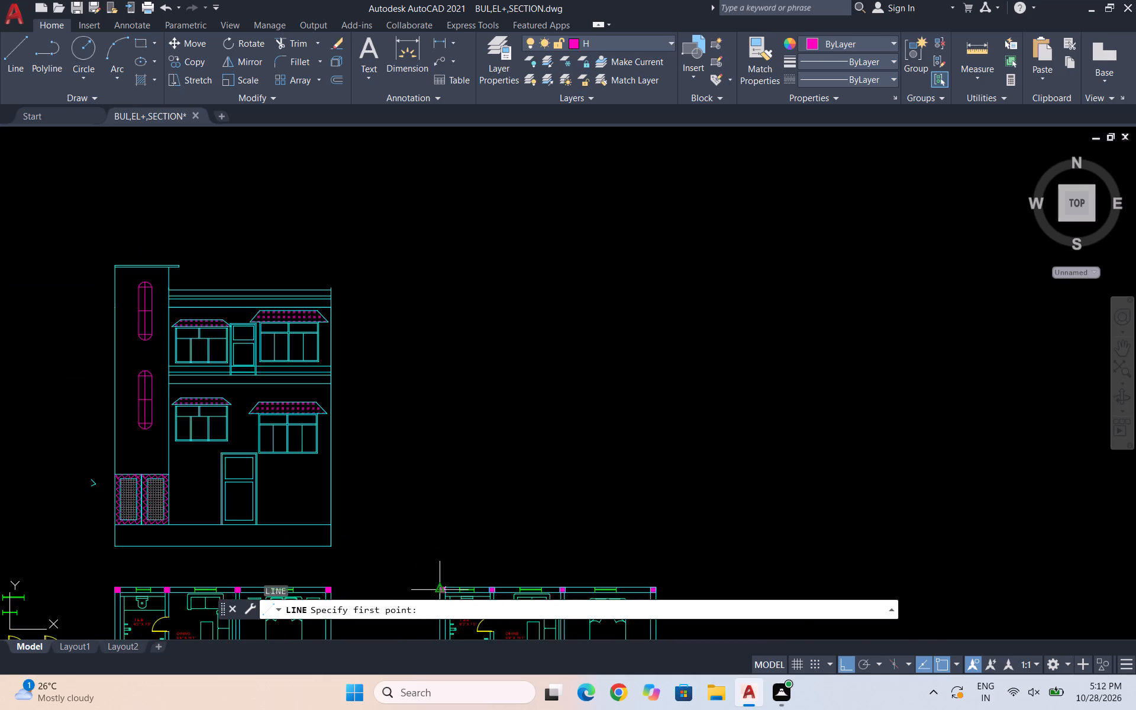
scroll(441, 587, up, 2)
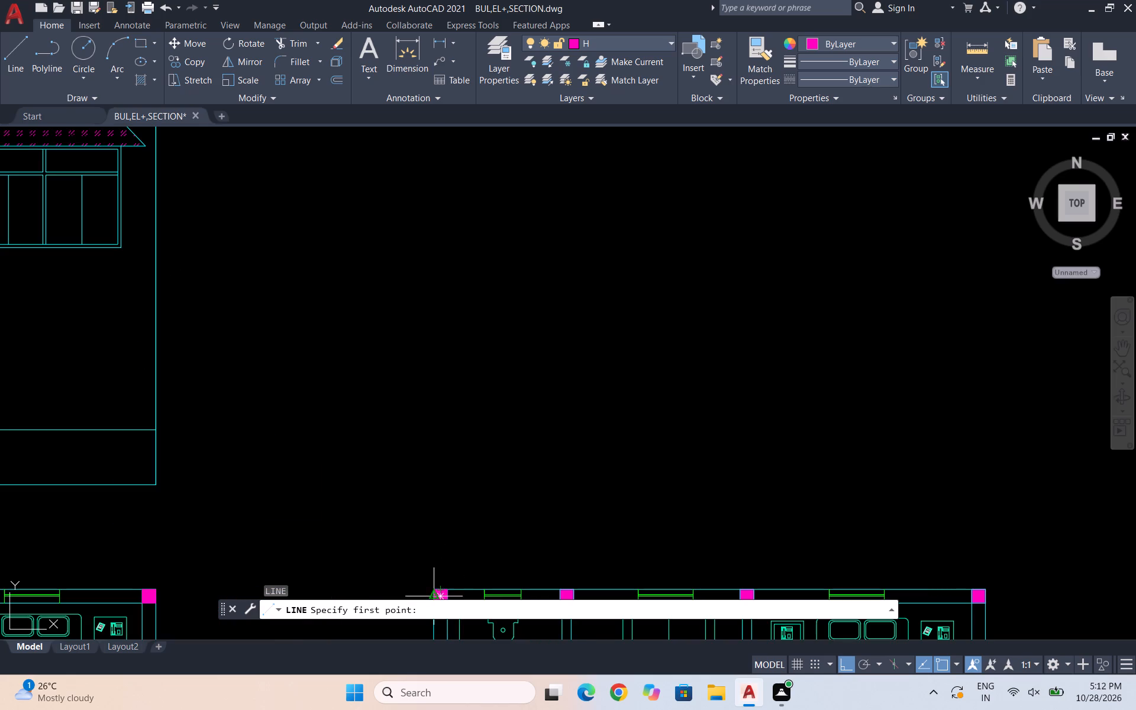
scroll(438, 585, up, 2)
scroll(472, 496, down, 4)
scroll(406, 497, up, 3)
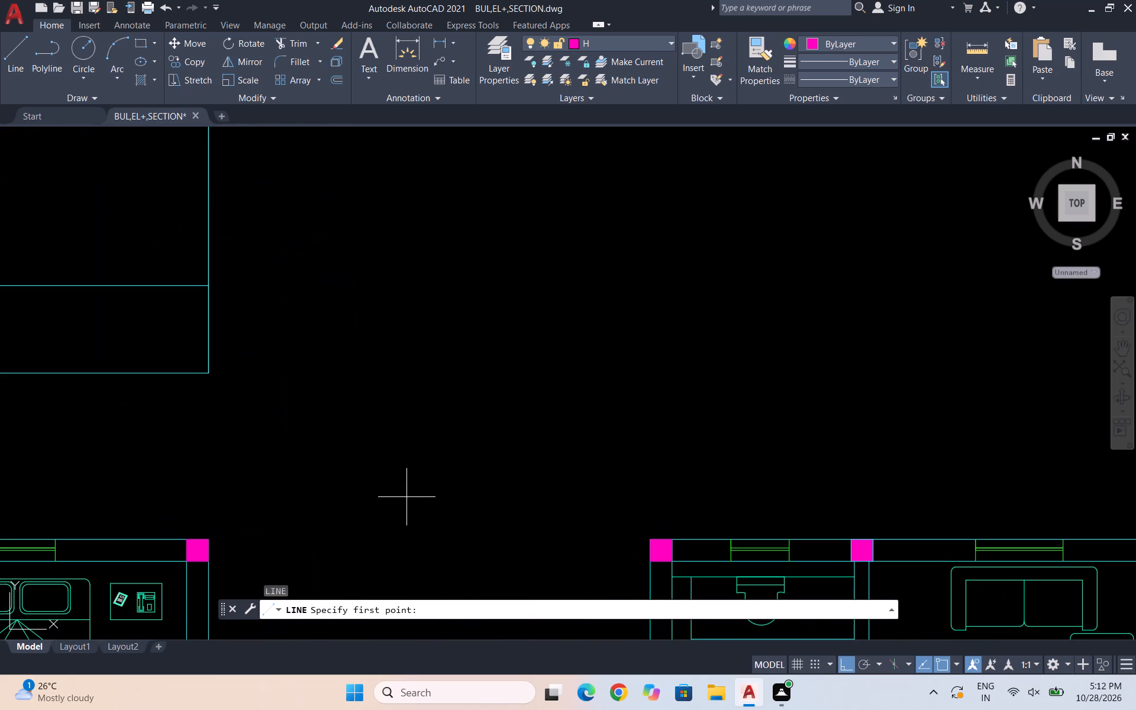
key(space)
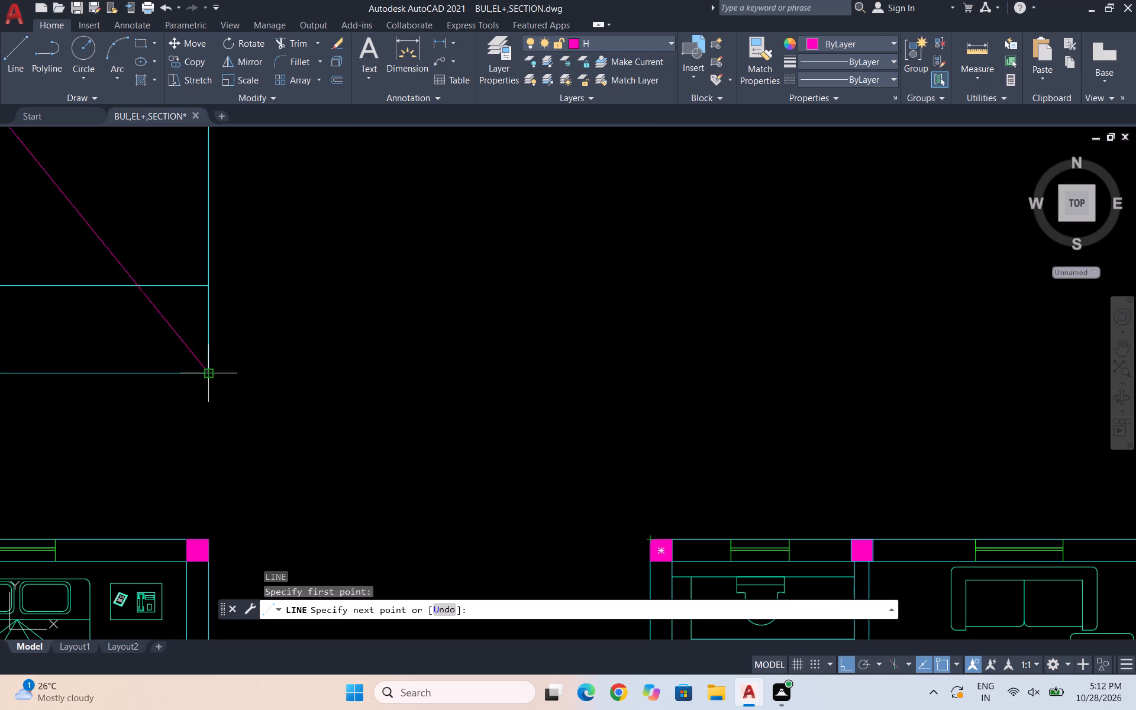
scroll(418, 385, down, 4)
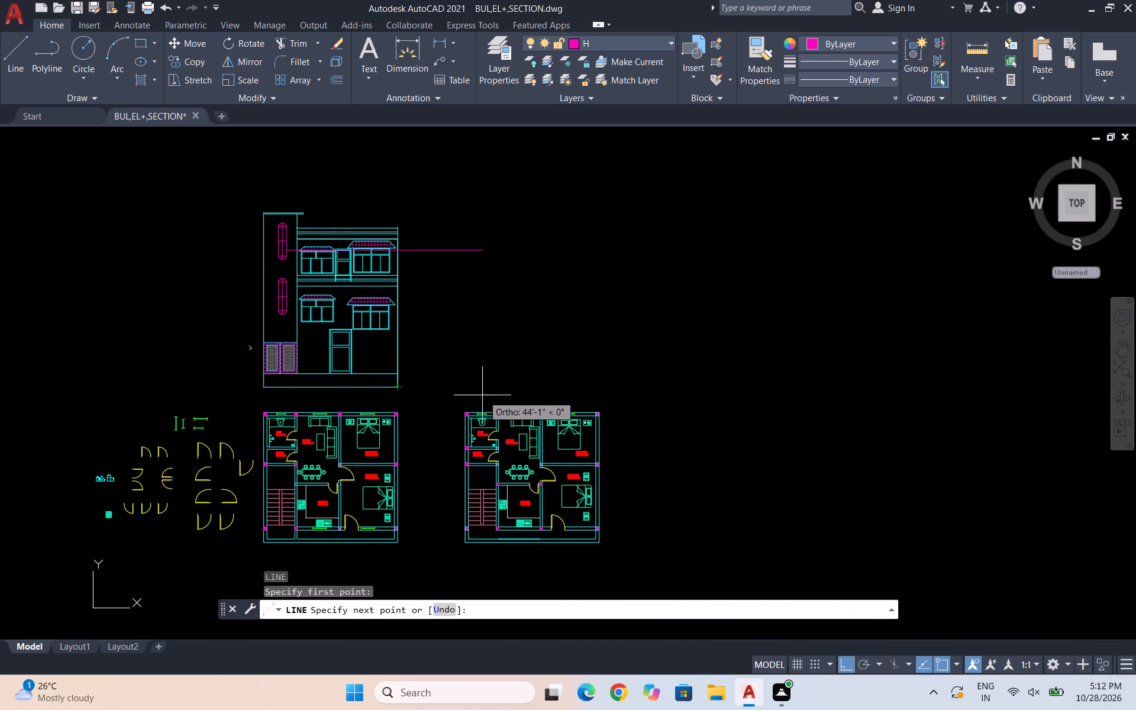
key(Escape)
Draw a vertical line above the second floor plan's left wall, from the elevation's base level to the top of the tower's roof slab.
key(space)
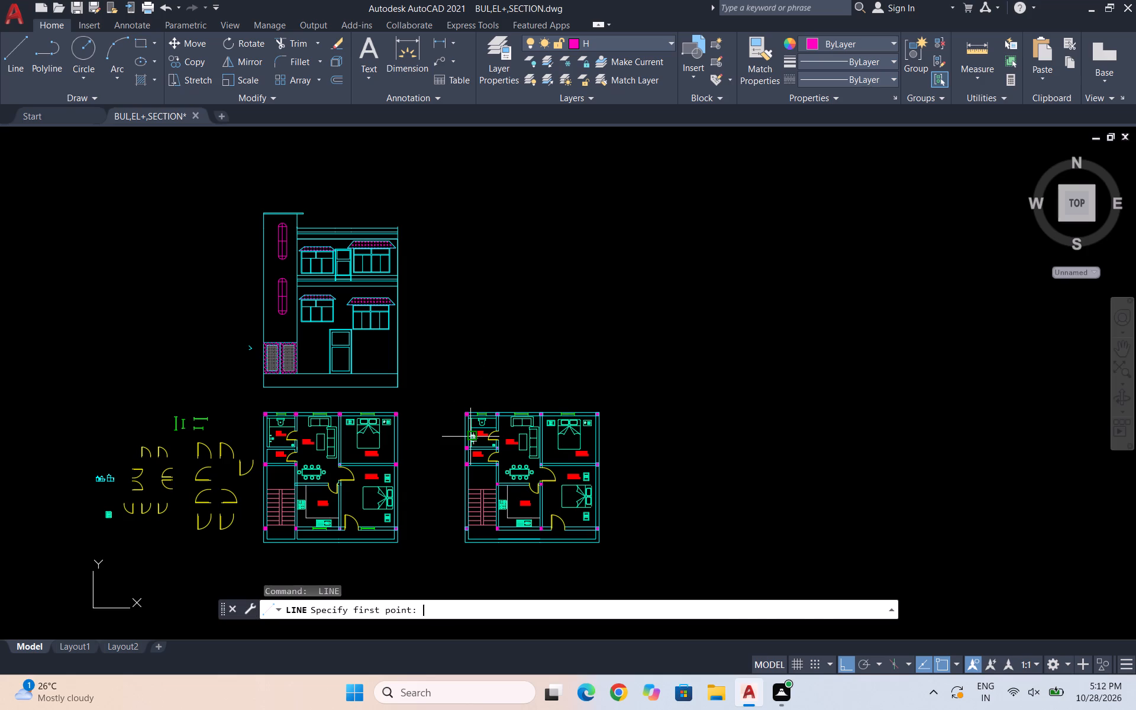
scroll(453, 407, up, 3)
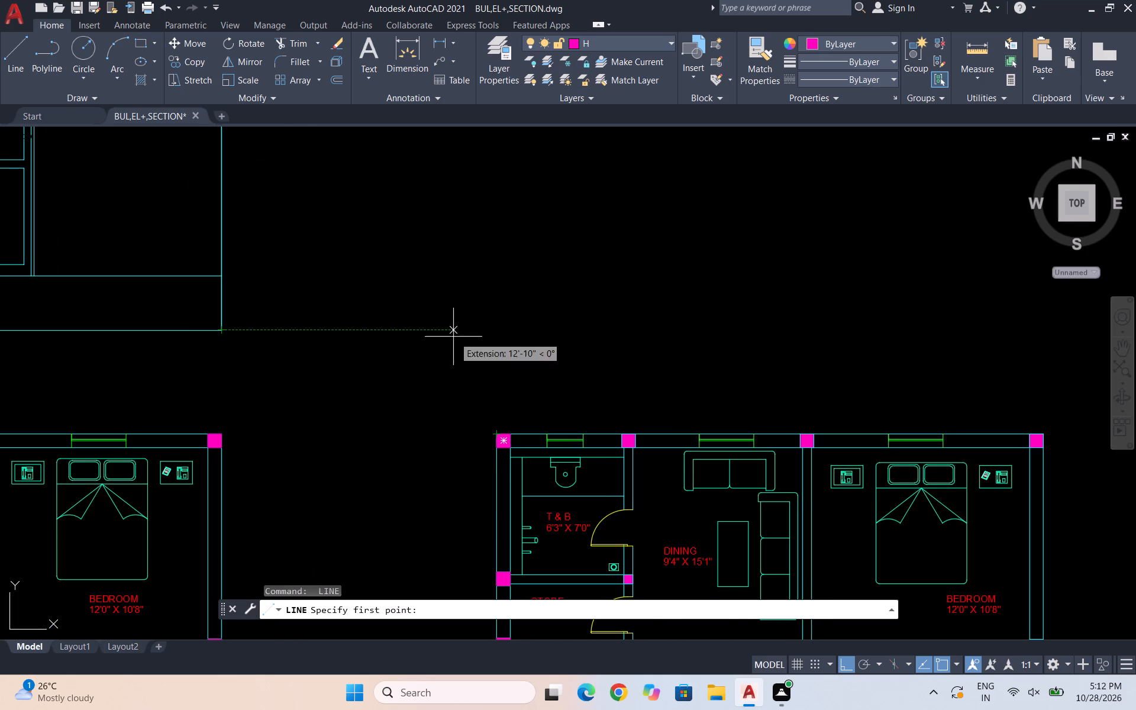
click(497, 332)
scroll(522, 374, down, 1)
scroll(422, 285, down, 2)
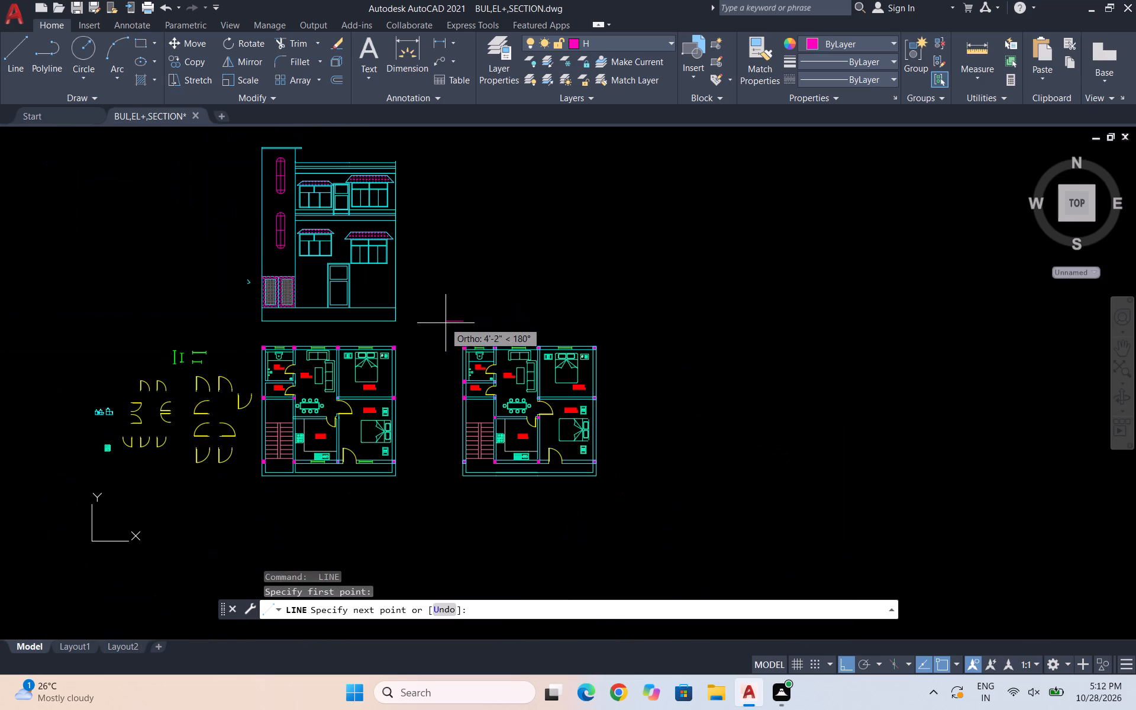
scroll(460, 230, down, 1)
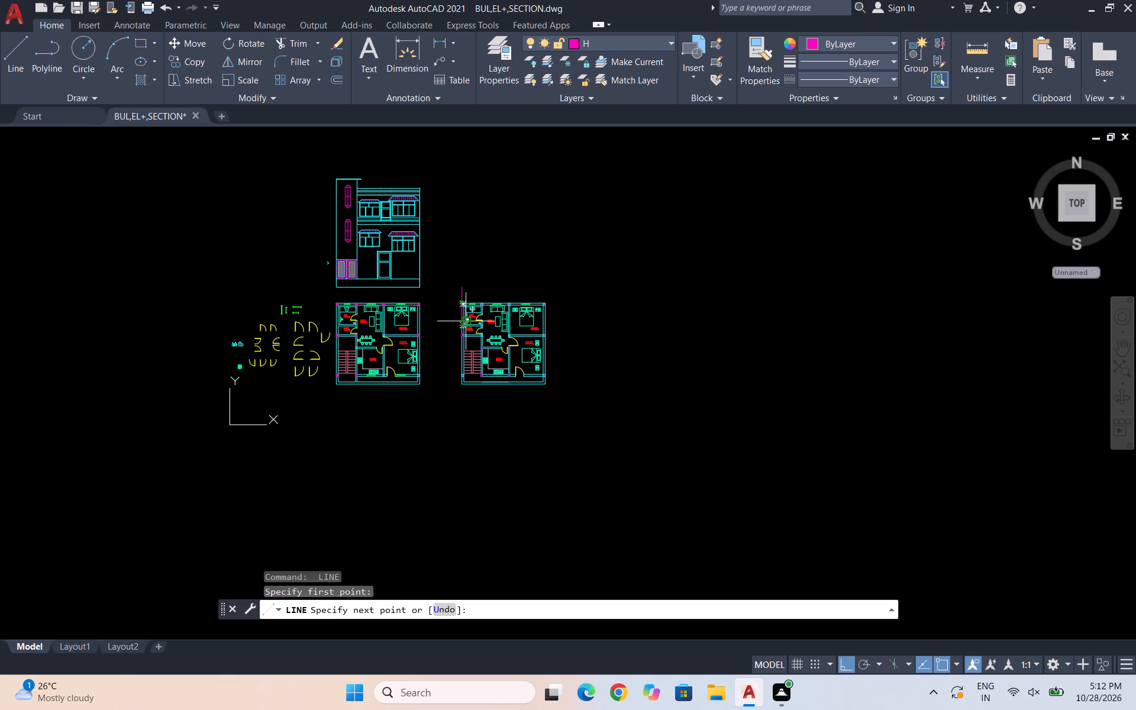
scroll(417, 193, up, 2)
scroll(300, 151, up, 2)
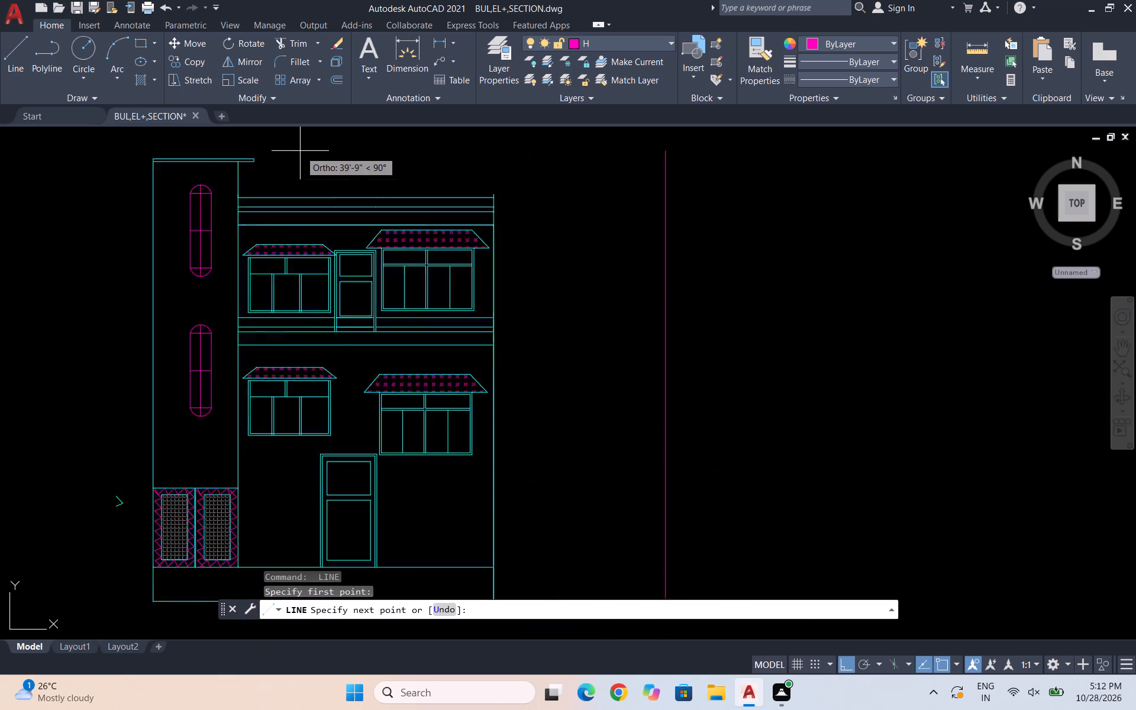
scroll(300, 151, up, 2)
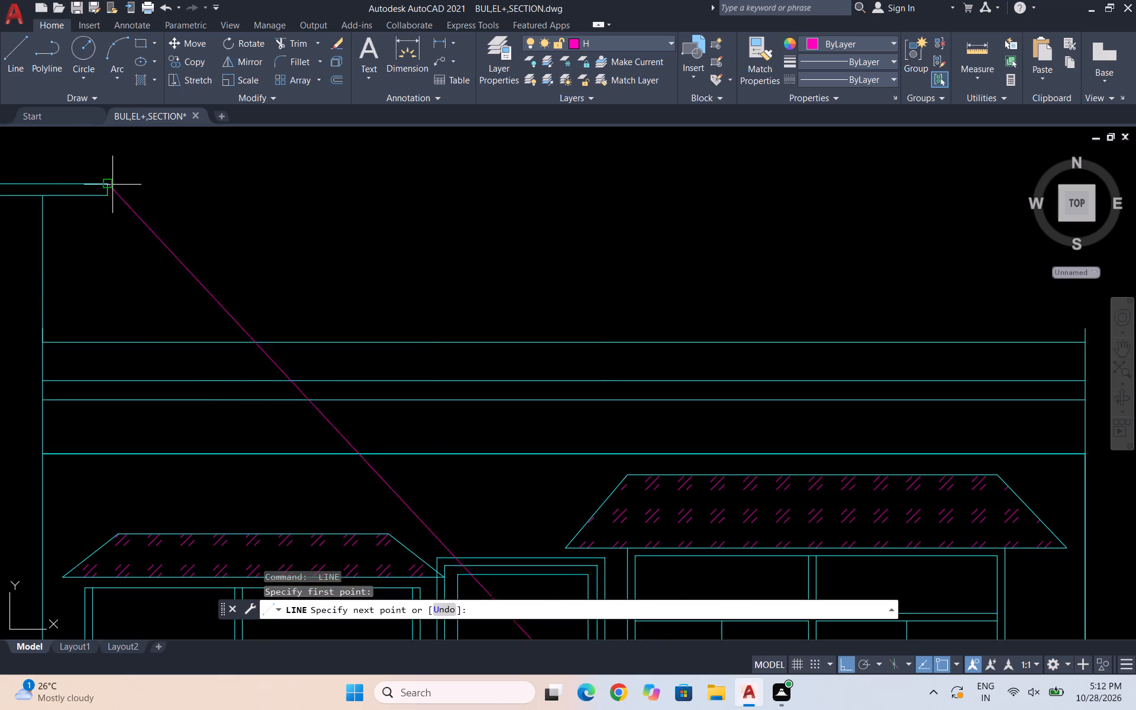
scroll(104, 184, down, 2)
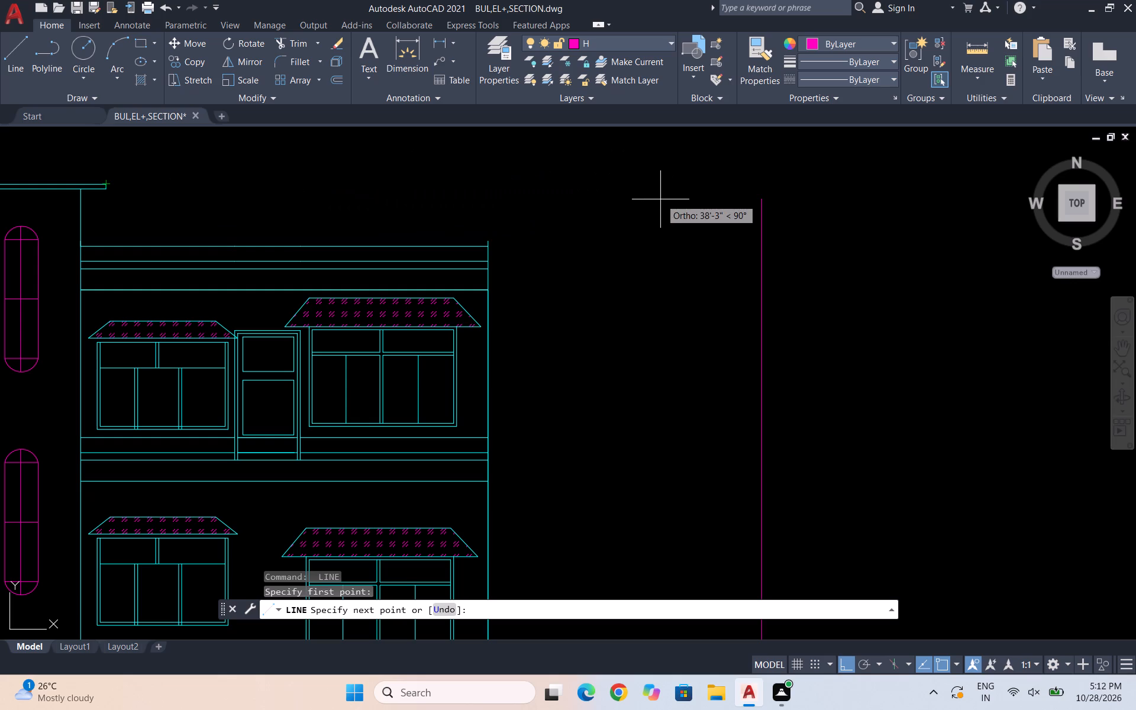
click(683, 182)
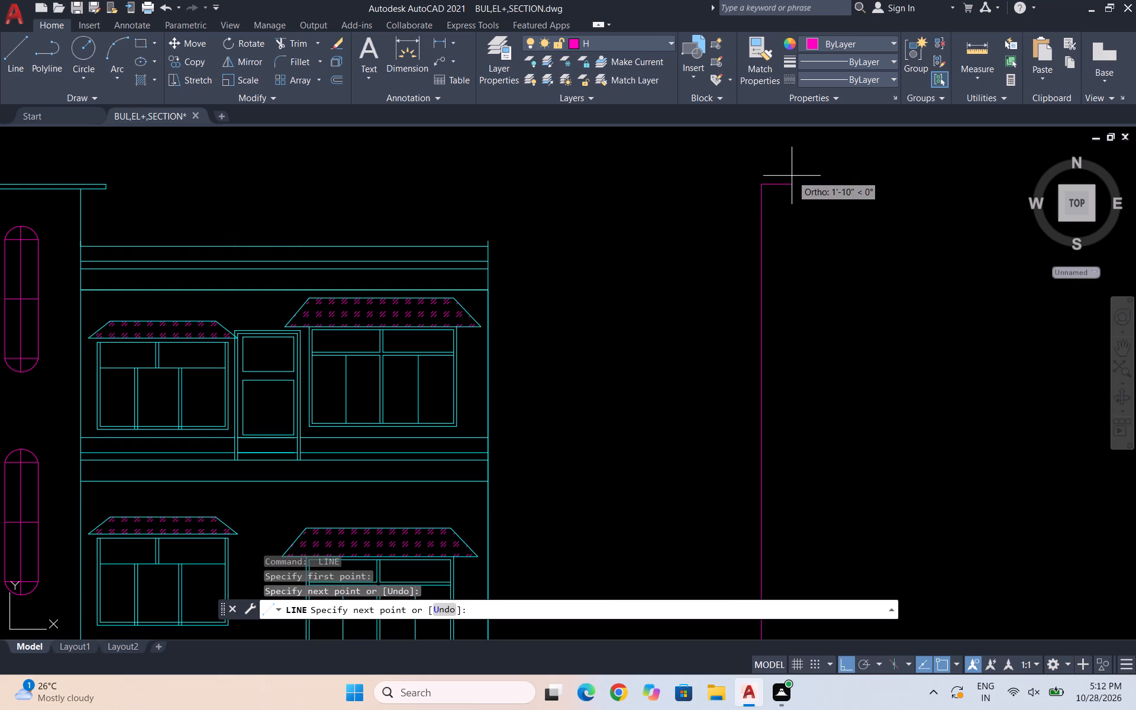
key(Escape)
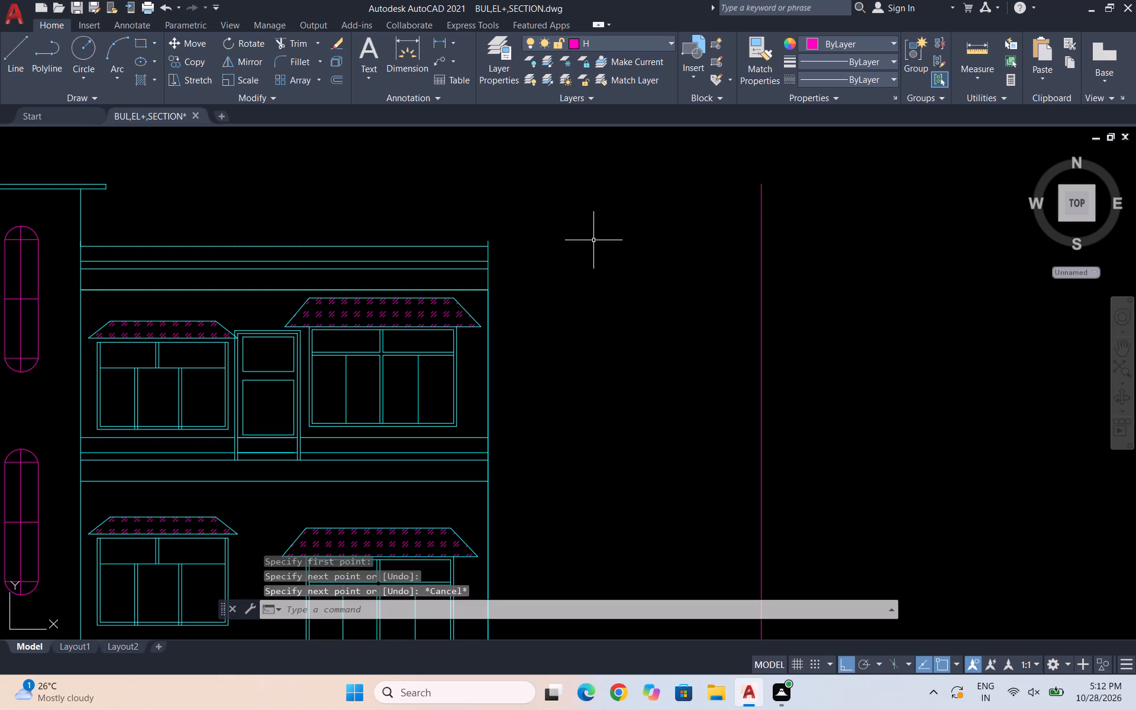
On the WALLS layer, outline a small post at the right end of the front elevation's parapet, ending at the third horizontal line down.
scroll(577, 245, down, 4)
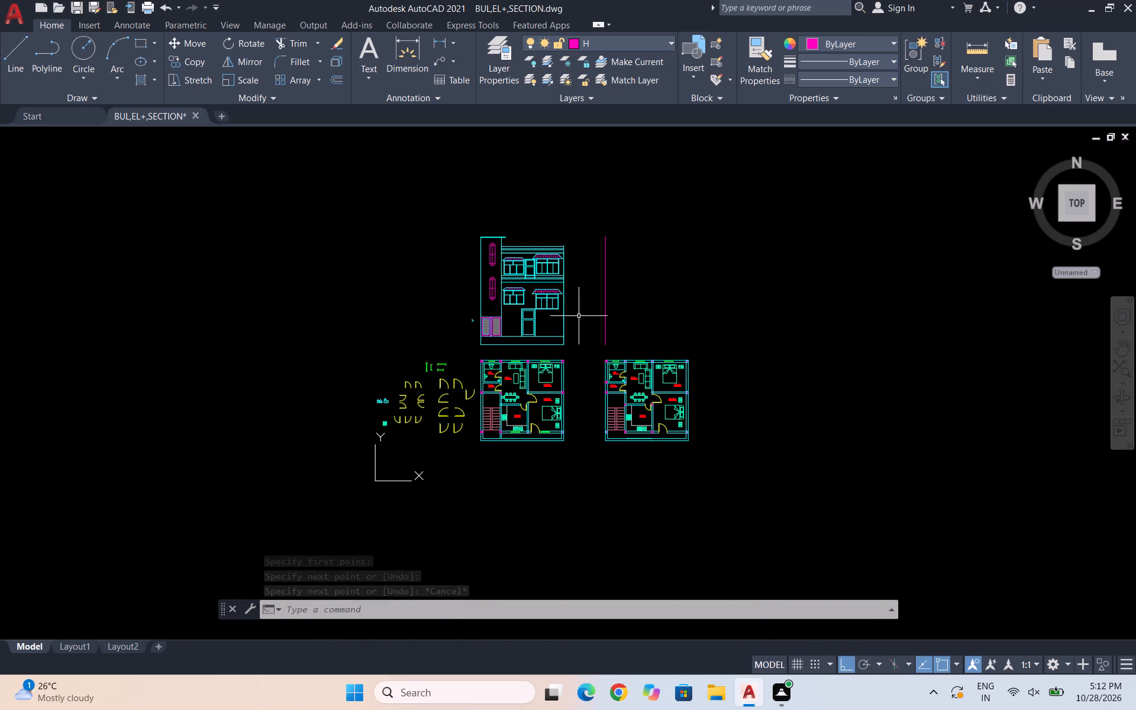
scroll(569, 239, up, 3)
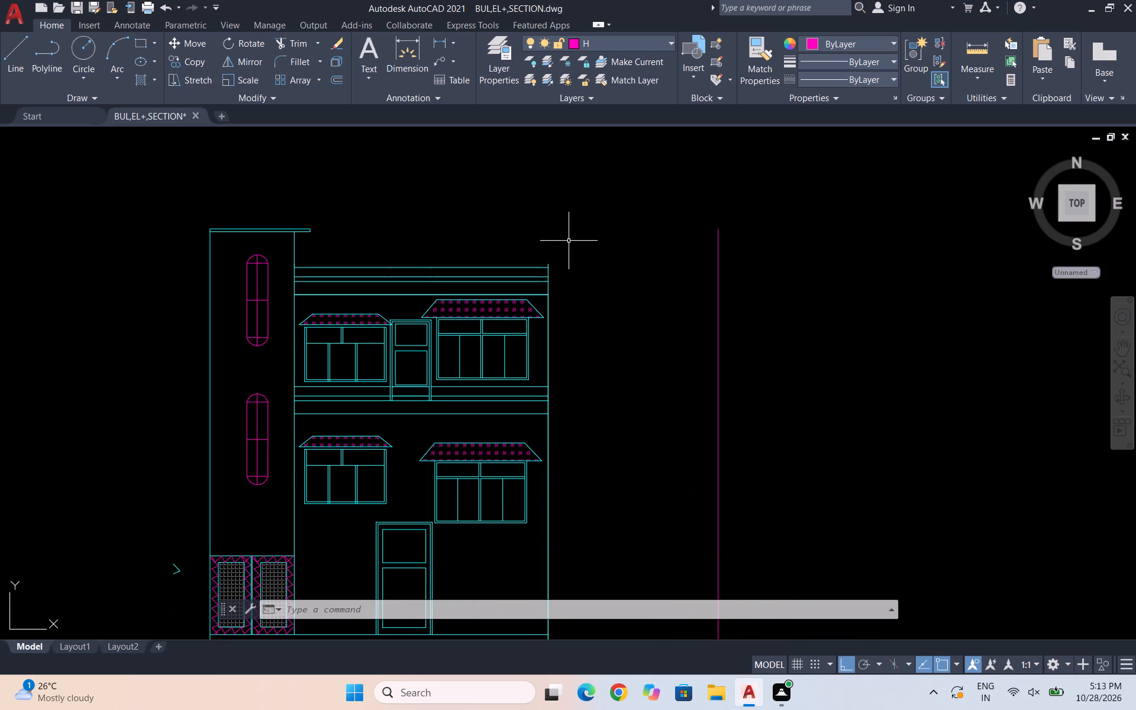
key(l)
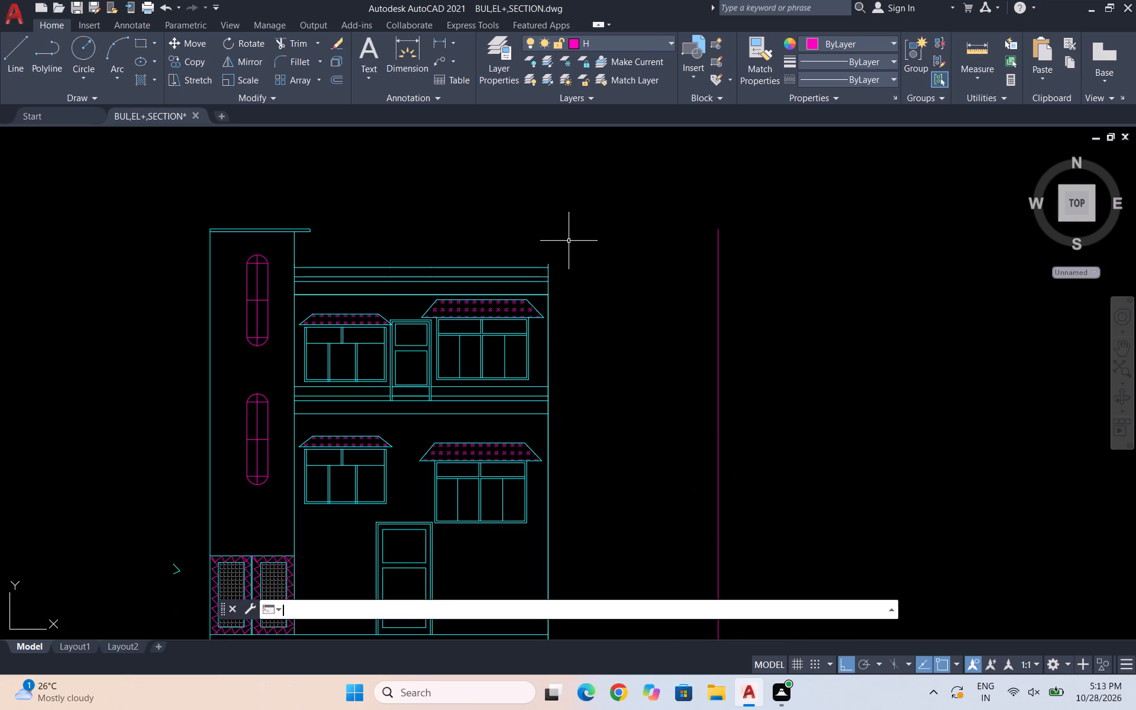
key(Return)
scroll(569, 241, up, 1)
scroll(487, 293, up, 1)
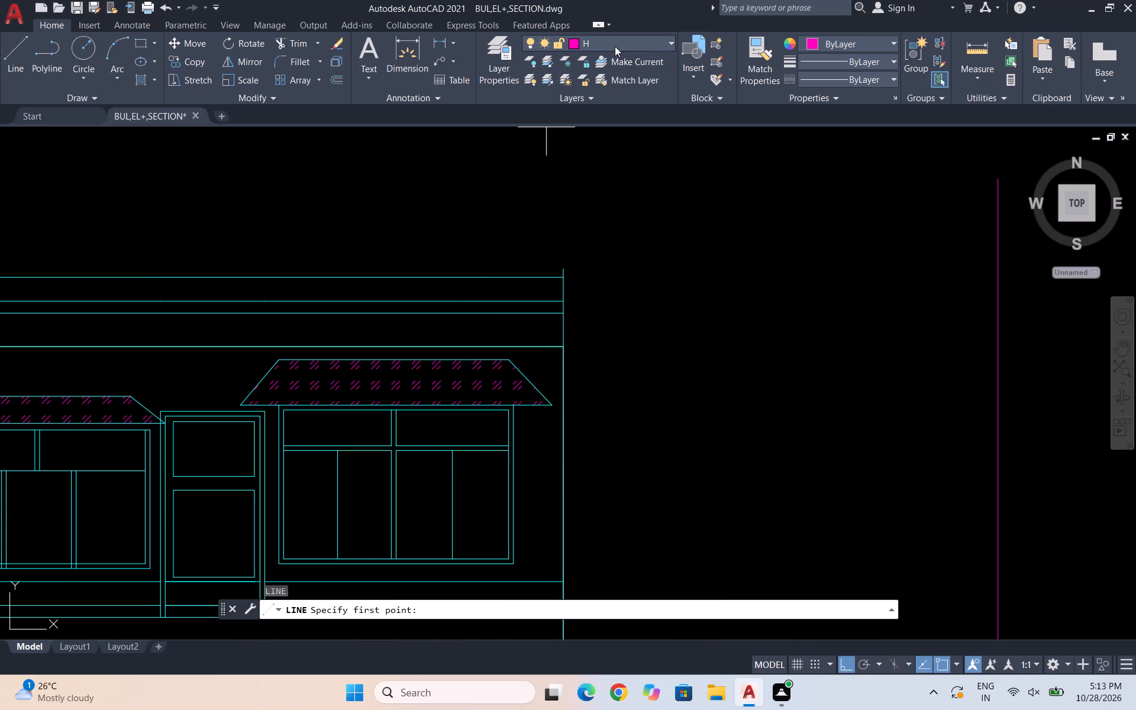
click(618, 47)
click(642, 202)
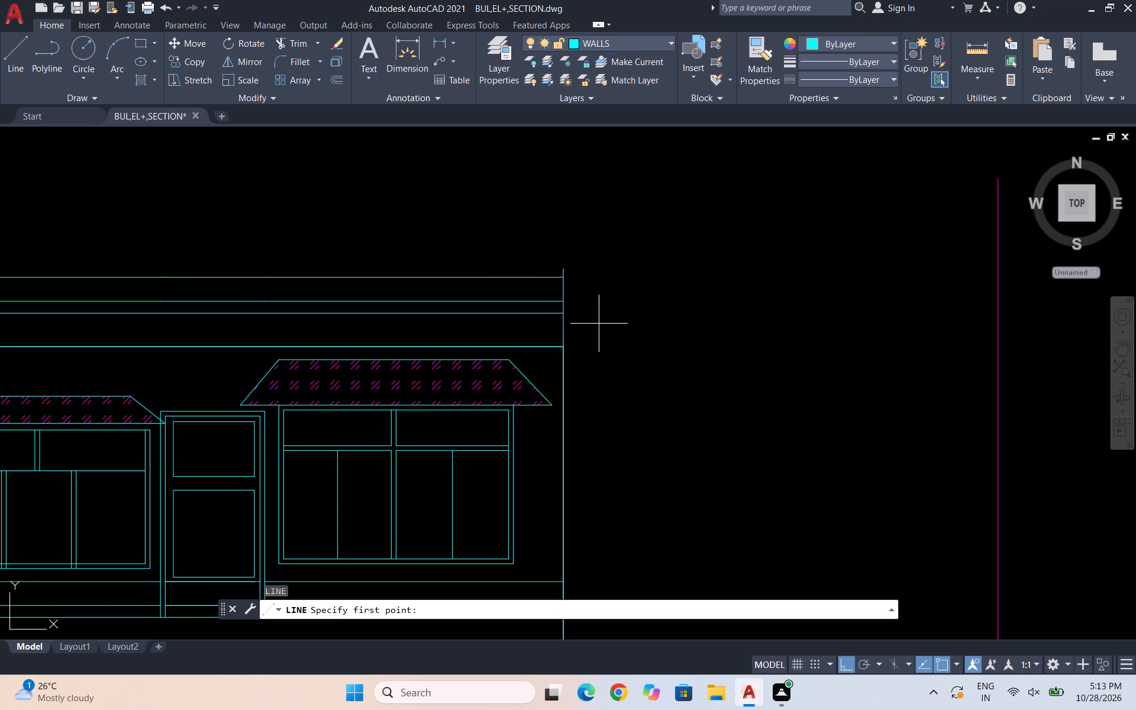
key(Escape)
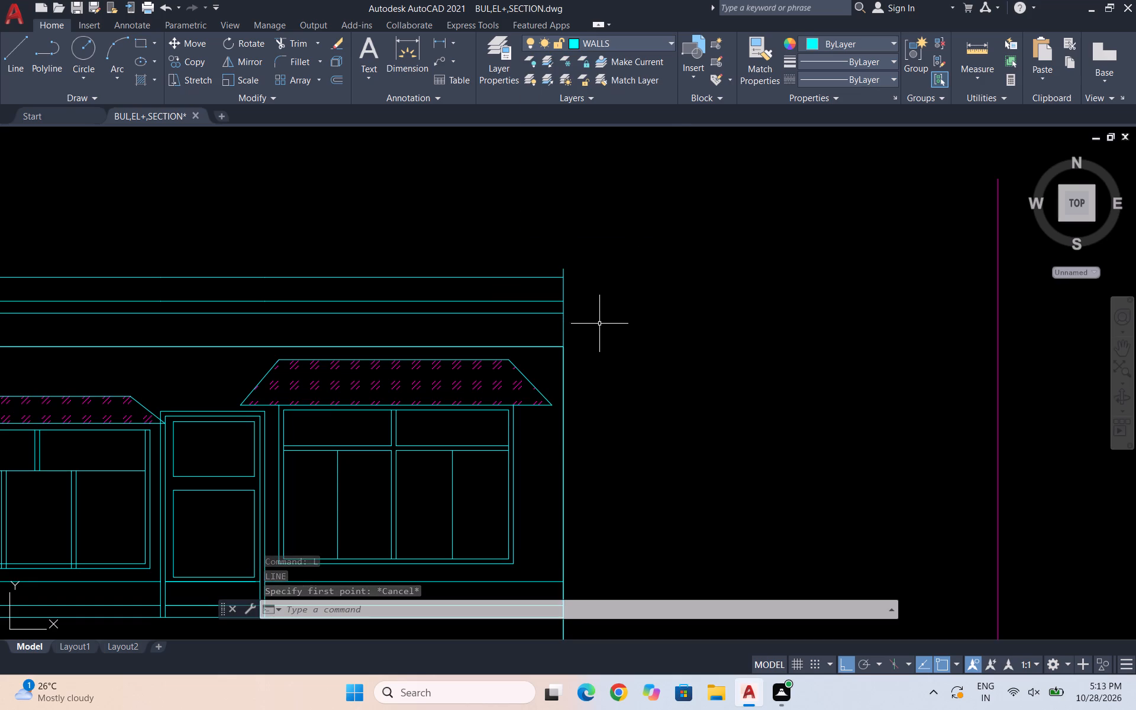
key(l)
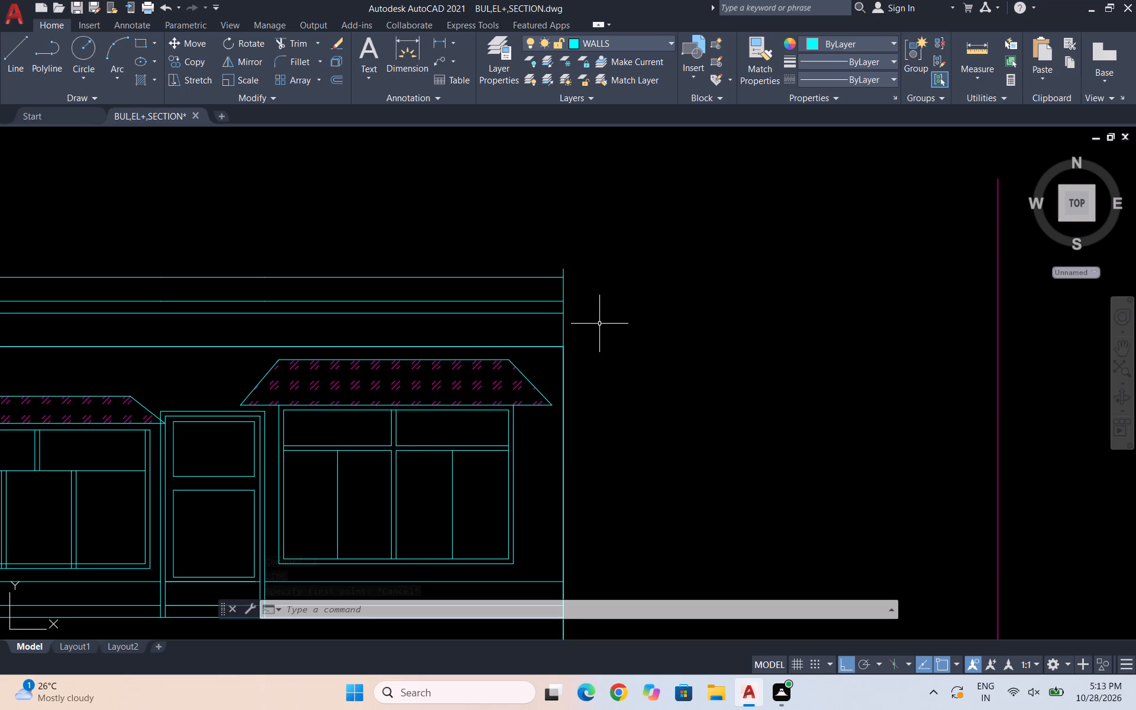
key(Return)
scroll(554, 237, up, 2)
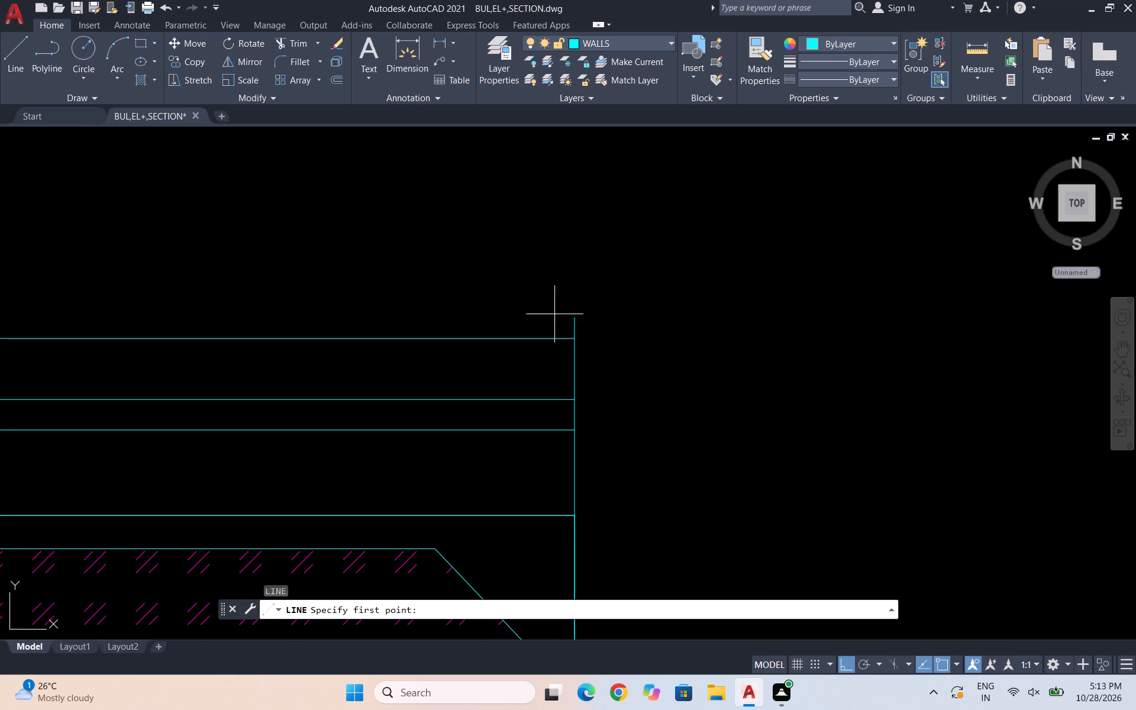
click(576, 317)
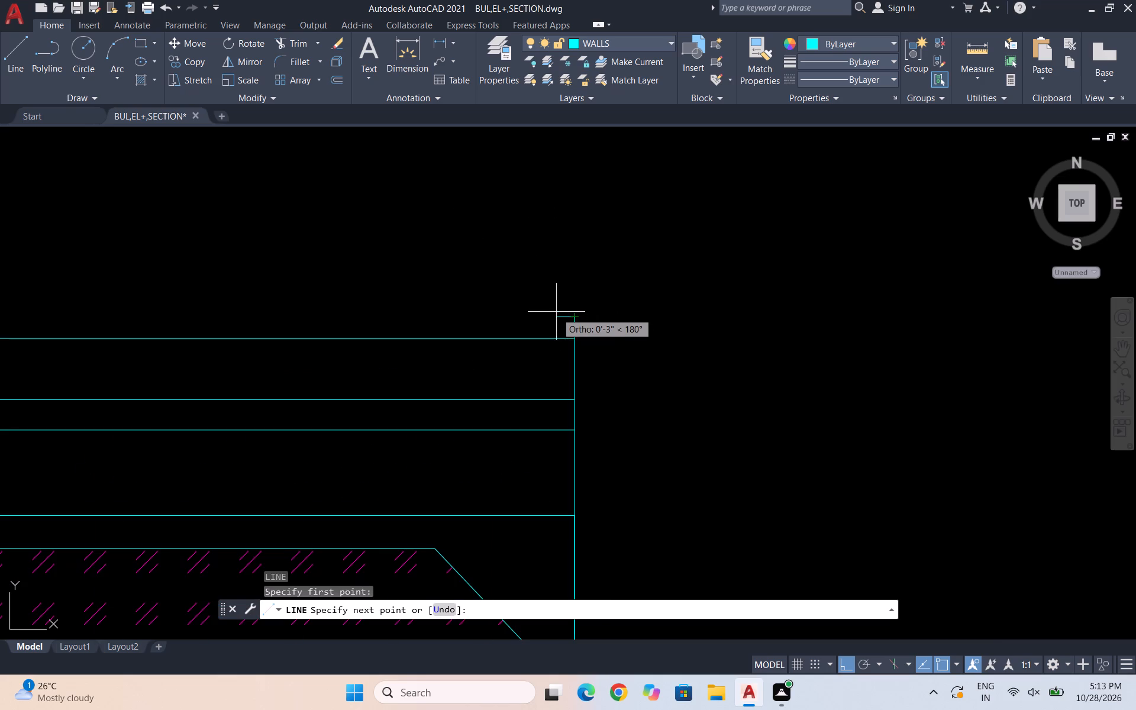
click(540, 323)
scroll(543, 321, down, 2)
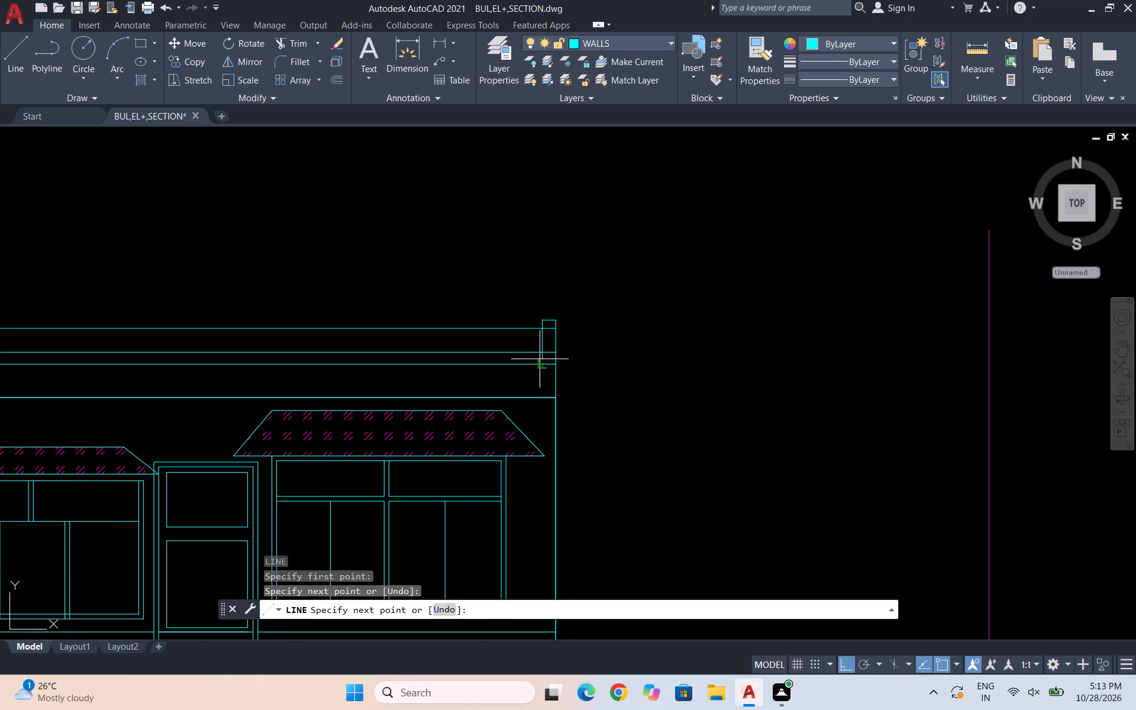
scroll(540, 359, up, 2)
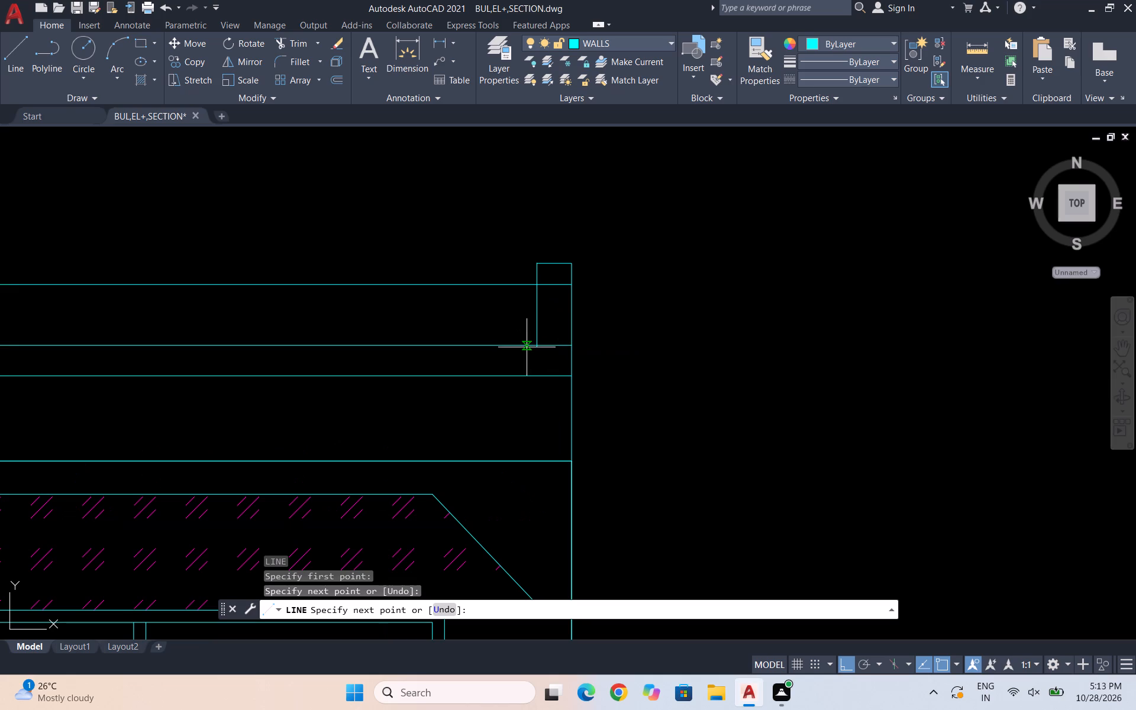
click(535, 379)
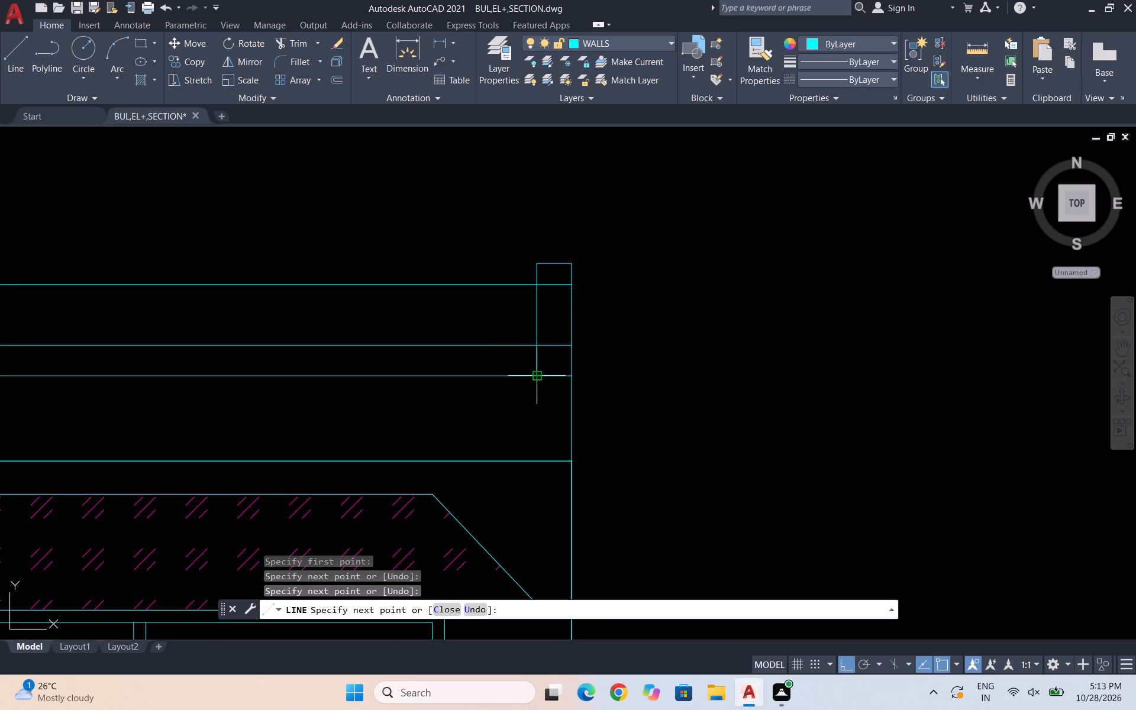
scroll(649, 341, down, 2)
key(space)
scroll(657, 336, down, 1)
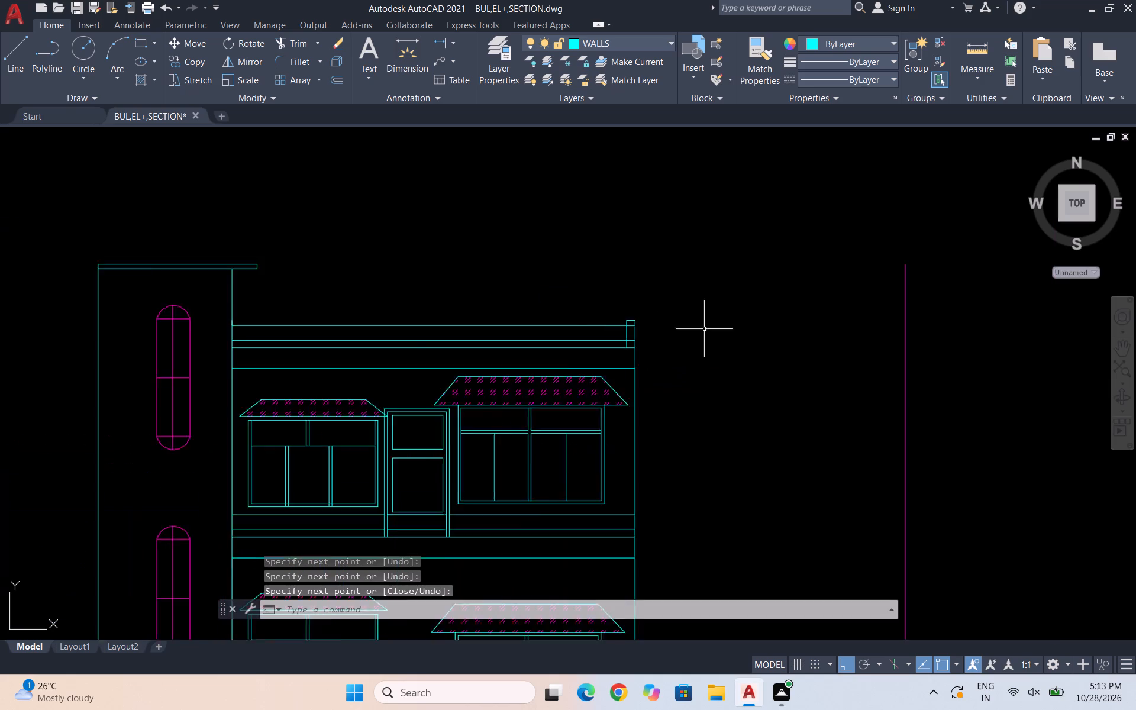
scroll(709, 328, down, 1)
key(Escape)
Outline a matching small post at the parapet's left end against the tower wall, down to the same horizontal line.
scroll(443, 354, up, 1)
scroll(405, 302, up, 3)
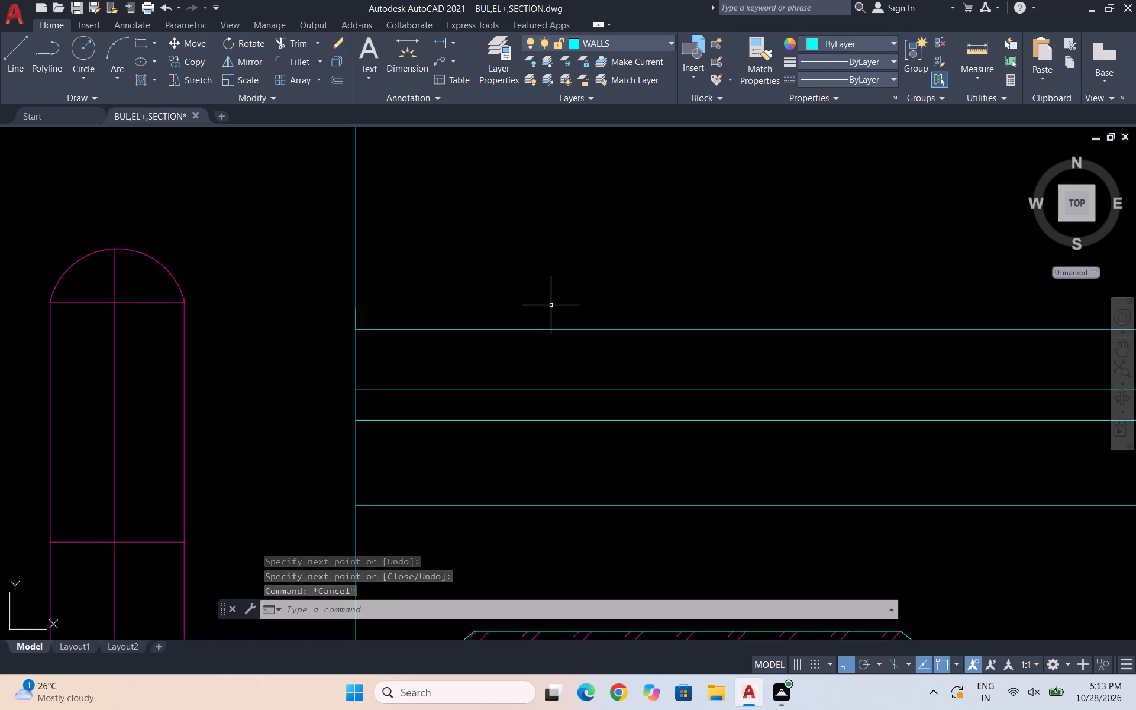
key(space)
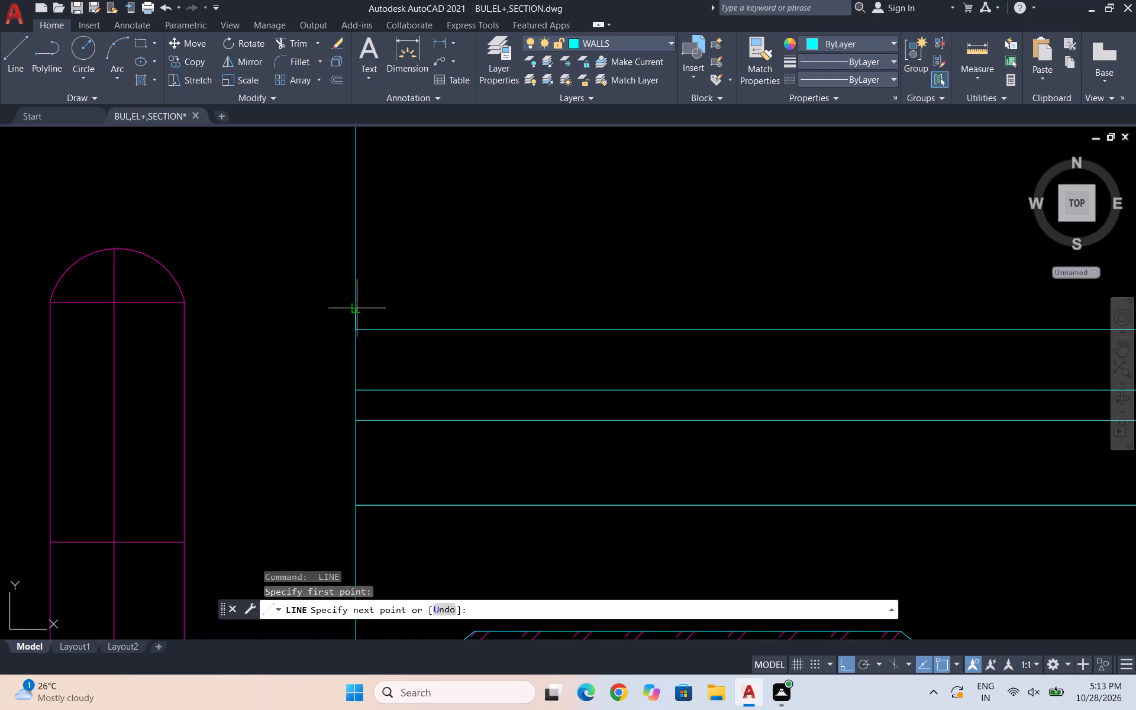
click(357, 308)
scroll(370, 302, down, 3)
scroll(404, 308, up, 2)
click(385, 300)
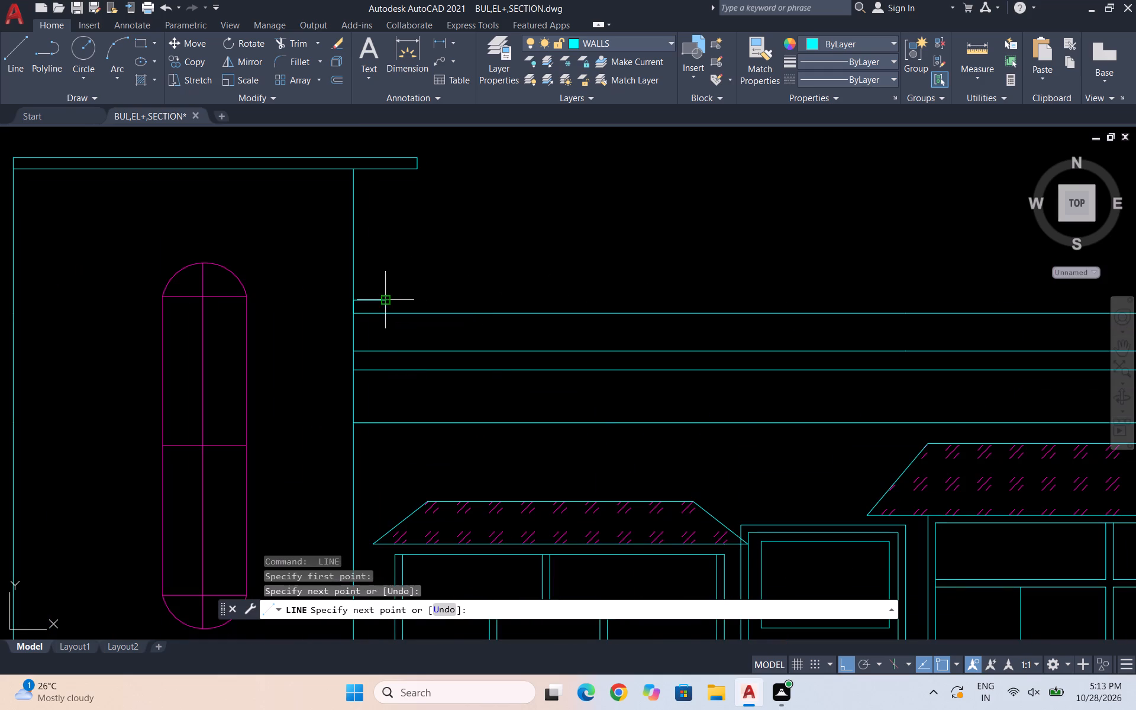
scroll(393, 364, down, 2)
scroll(392, 368, up, 2)
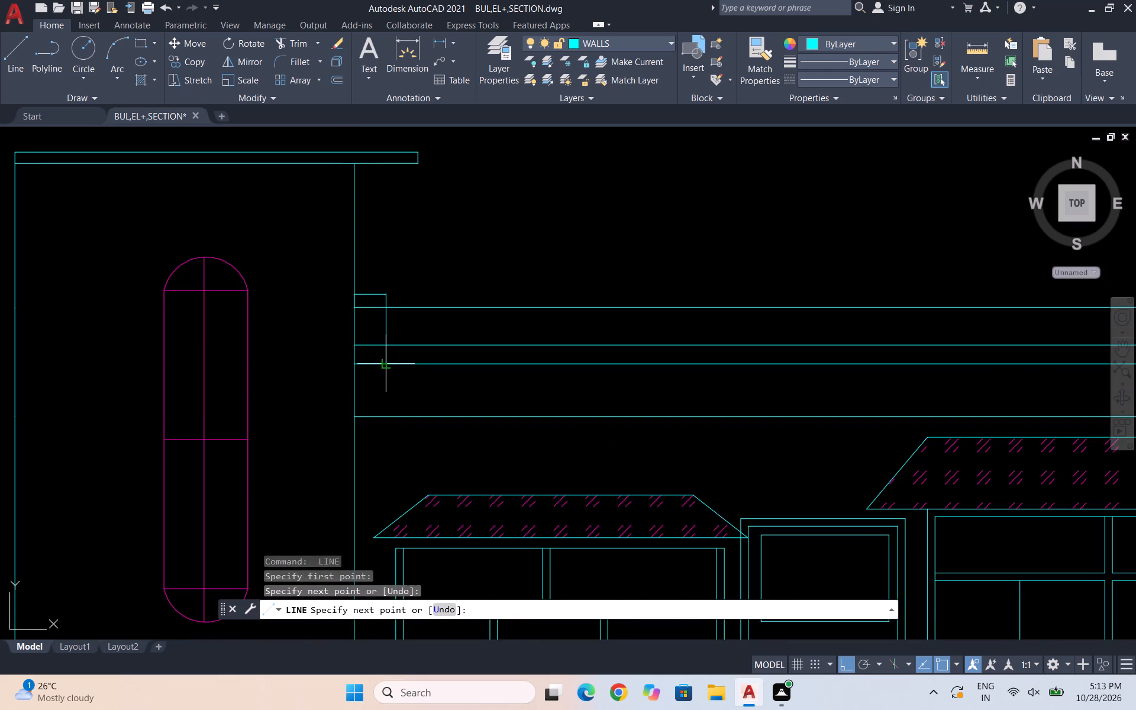
click(385, 365)
key(Escape)
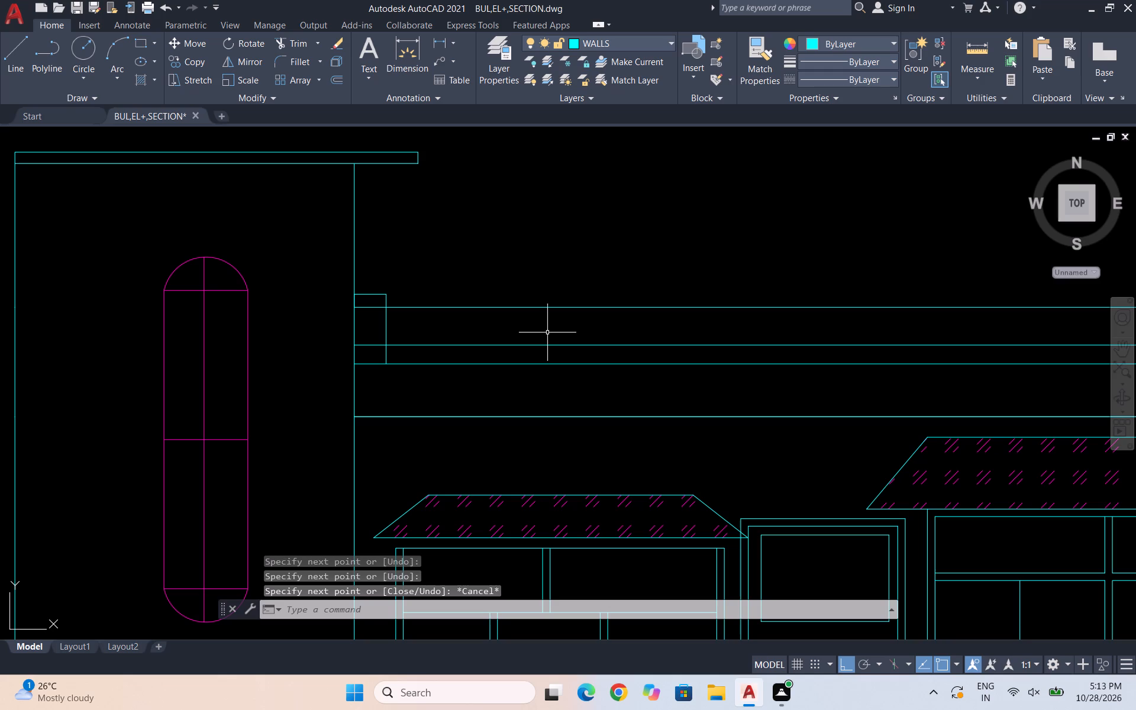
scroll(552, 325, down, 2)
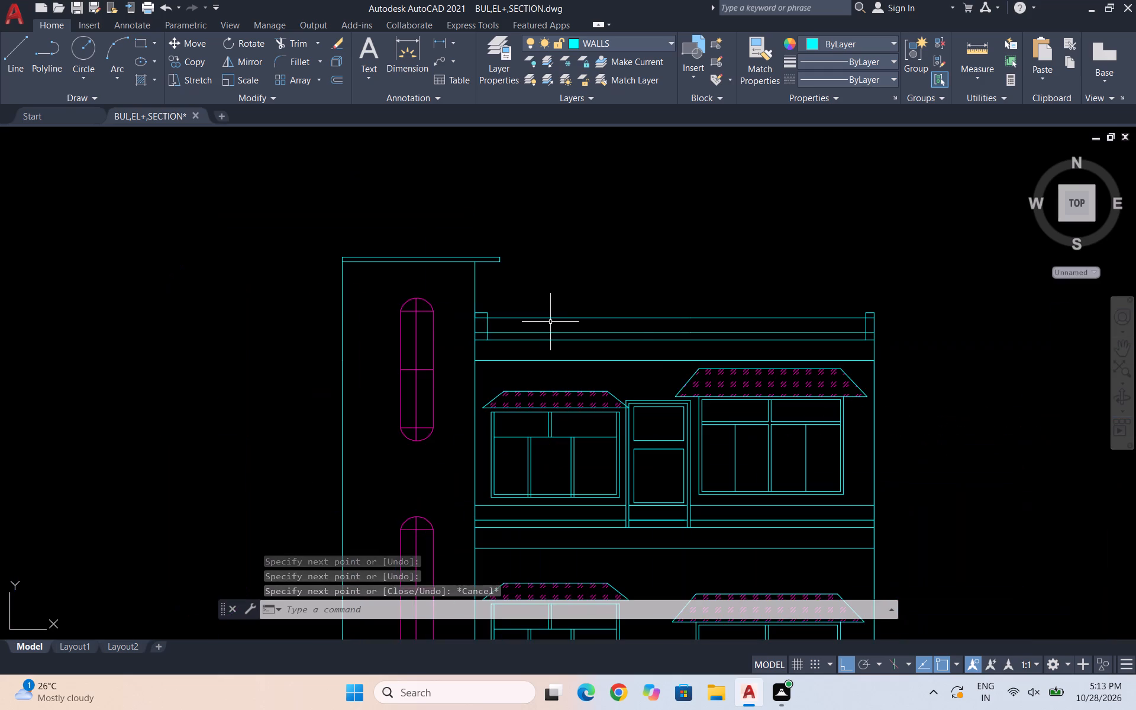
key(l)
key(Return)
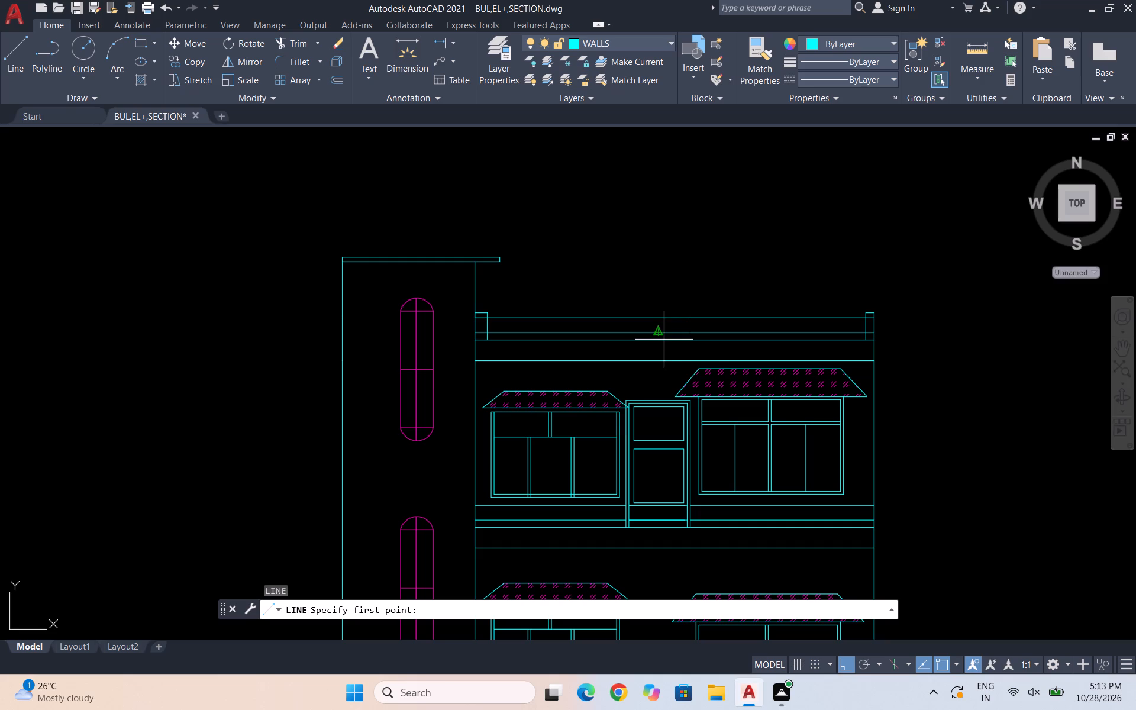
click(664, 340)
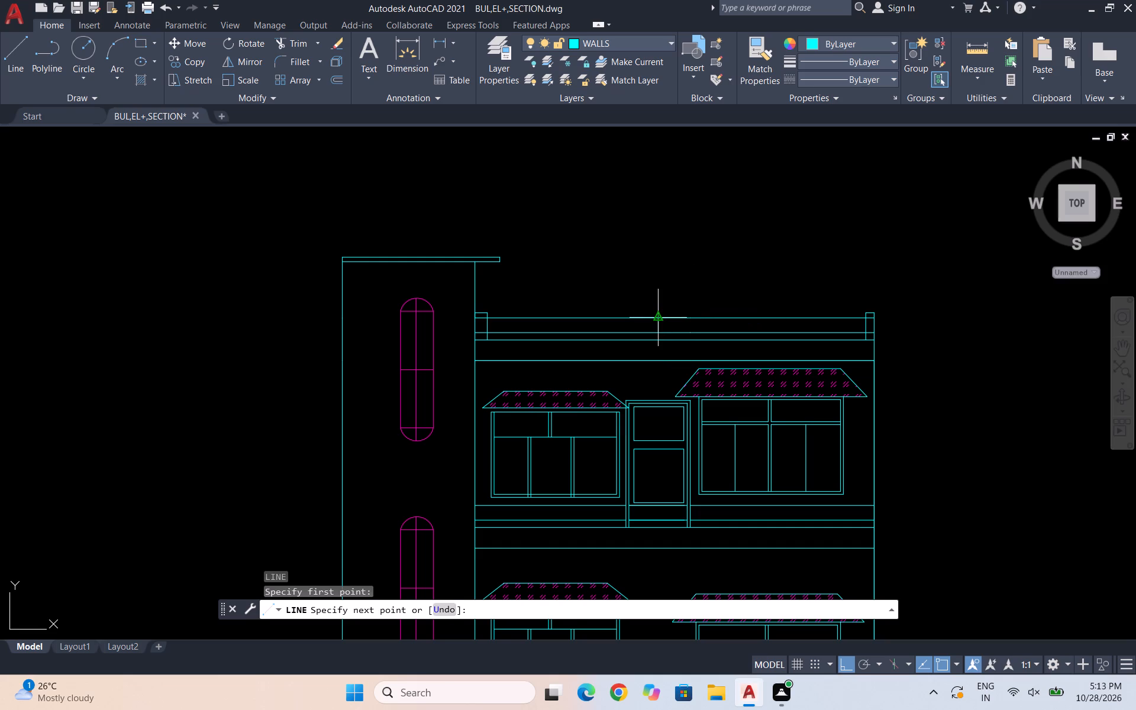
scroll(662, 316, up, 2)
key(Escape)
Draw a vertical line near the middle of the roof parapet, from the end posts' top level to the third horizontal line down.
key(space)
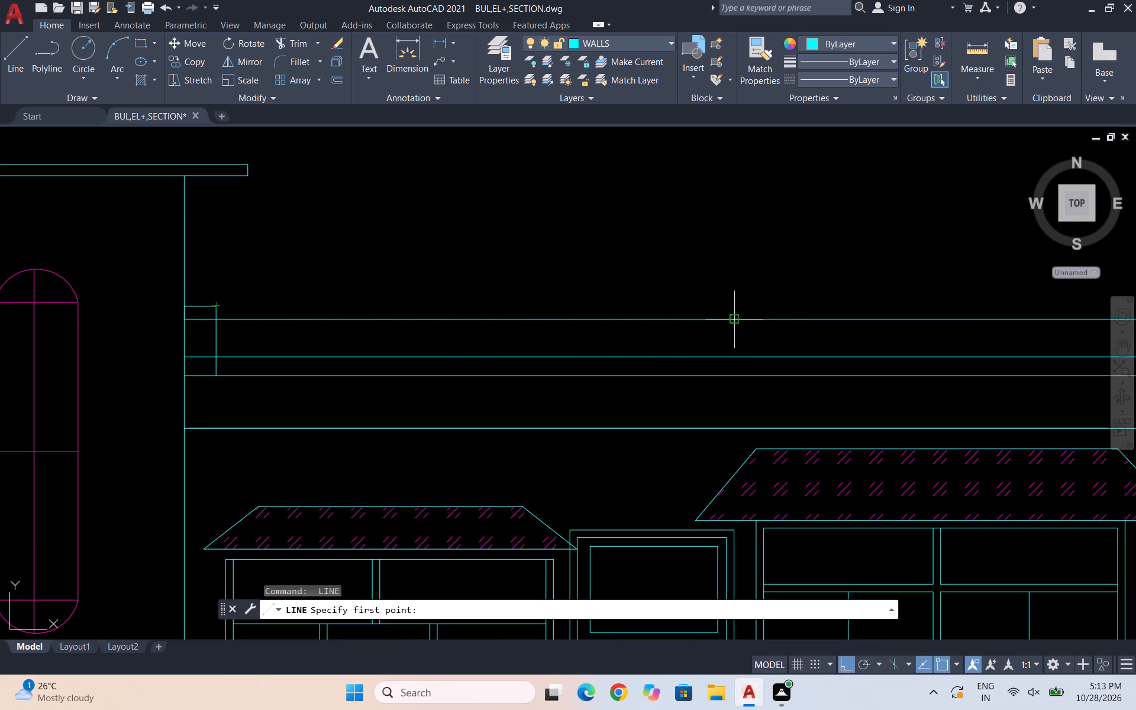
scroll(820, 319, down, 1)
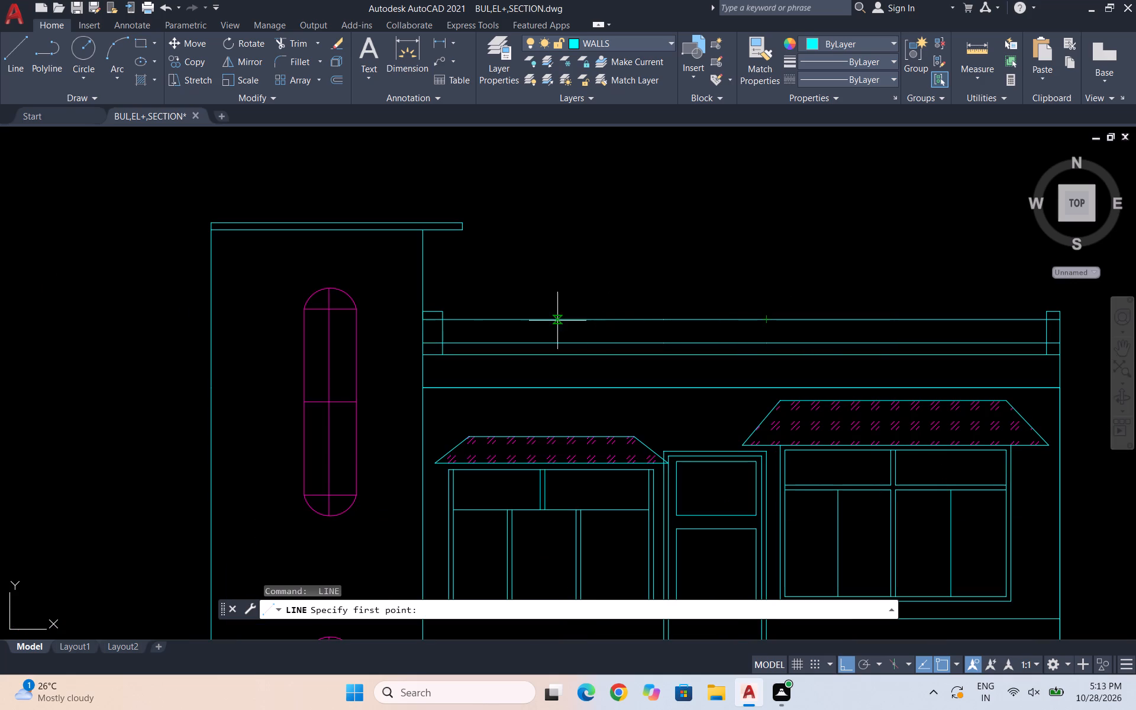
click(768, 311)
scroll(769, 346, up, 2)
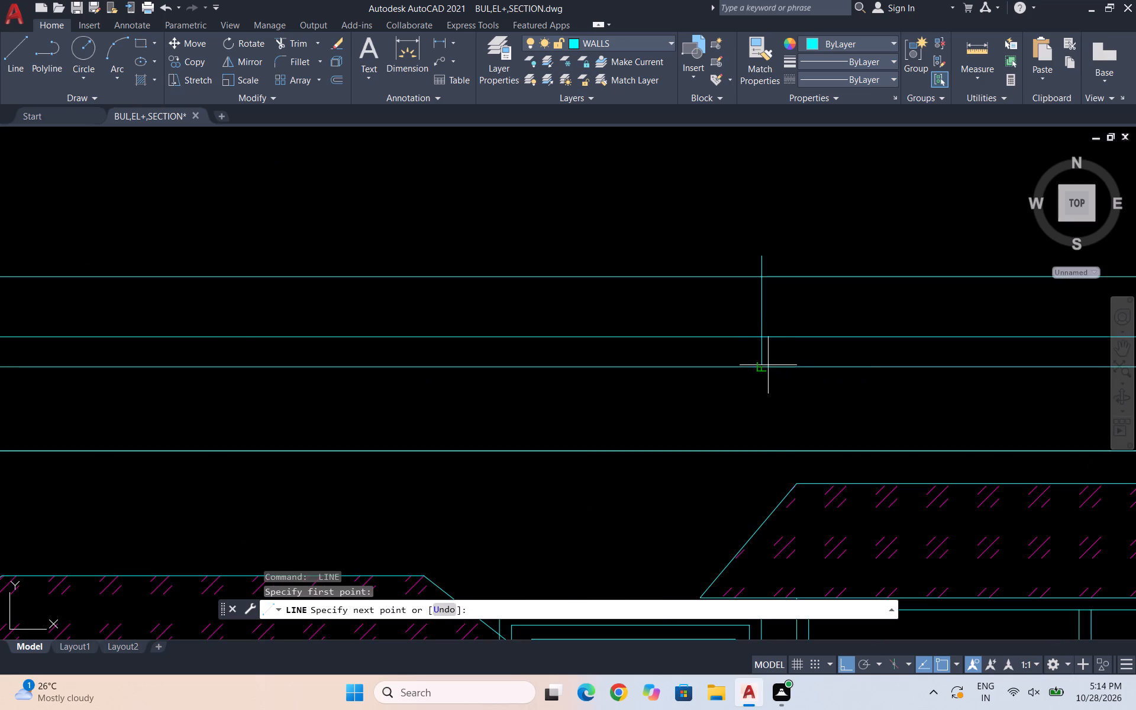
click(766, 367)
key(Escape)
Move the new vertical line slightly left along the parapet's third horizontal line.
click(791, 263)
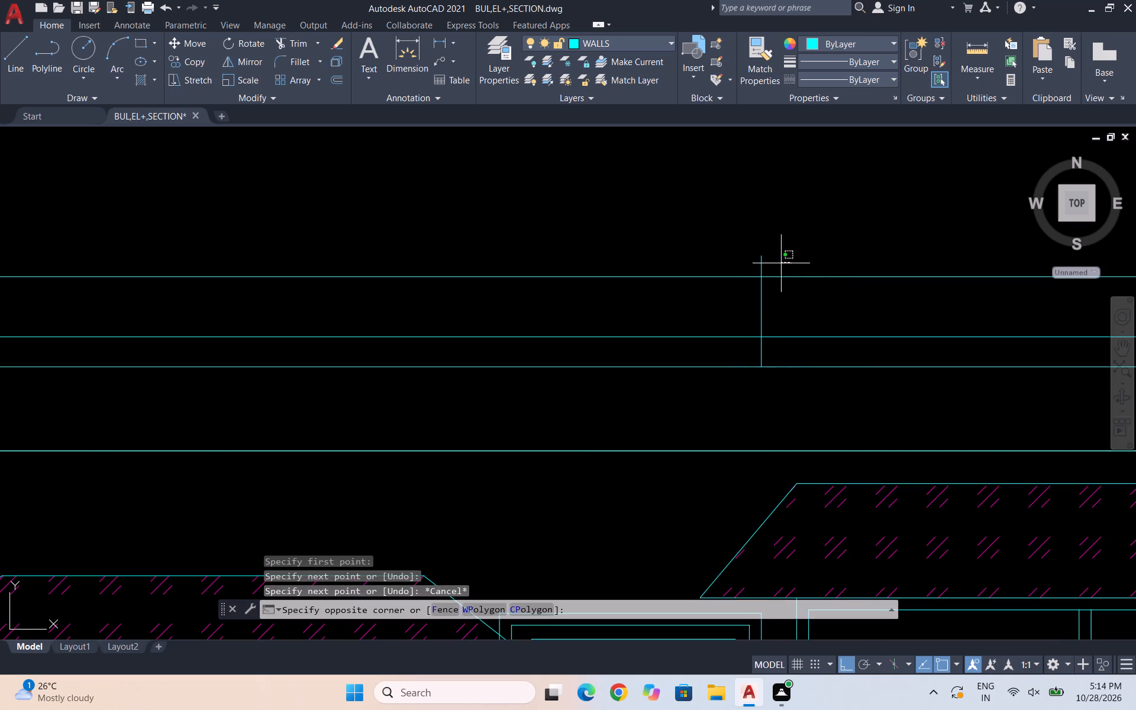
click(741, 257)
key(m)
key(Return)
scroll(808, 128, down, 1)
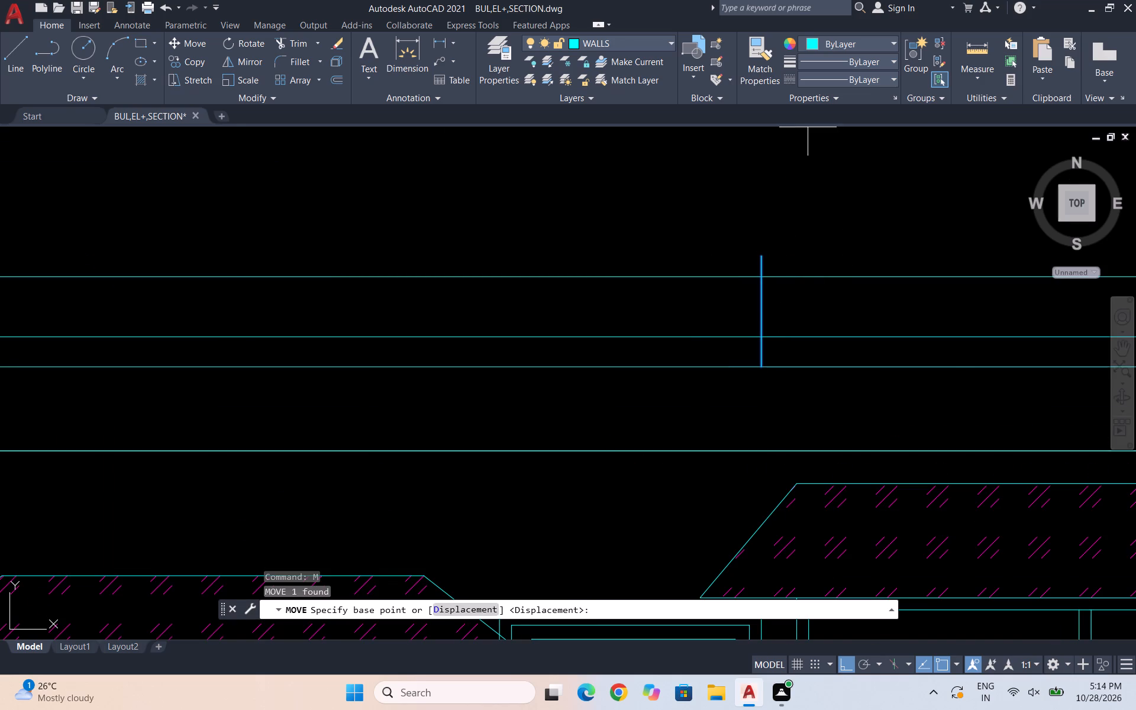
scroll(808, 128, down, 1)
scroll(800, 169, up, 2)
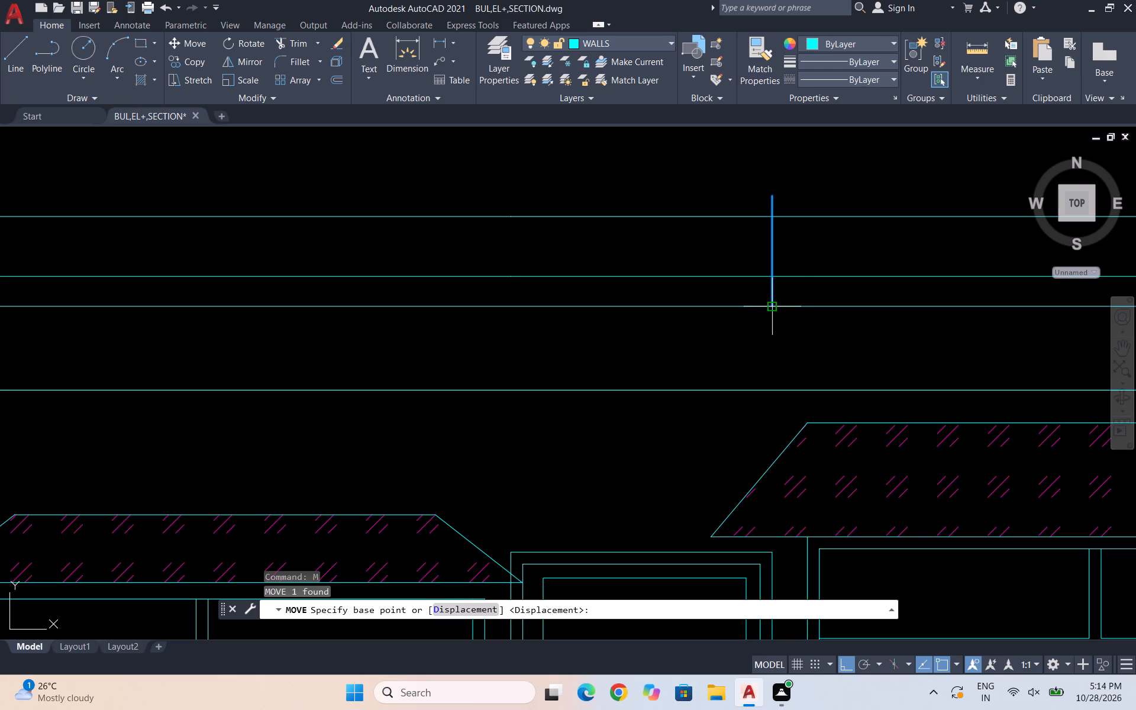
click(770, 309)
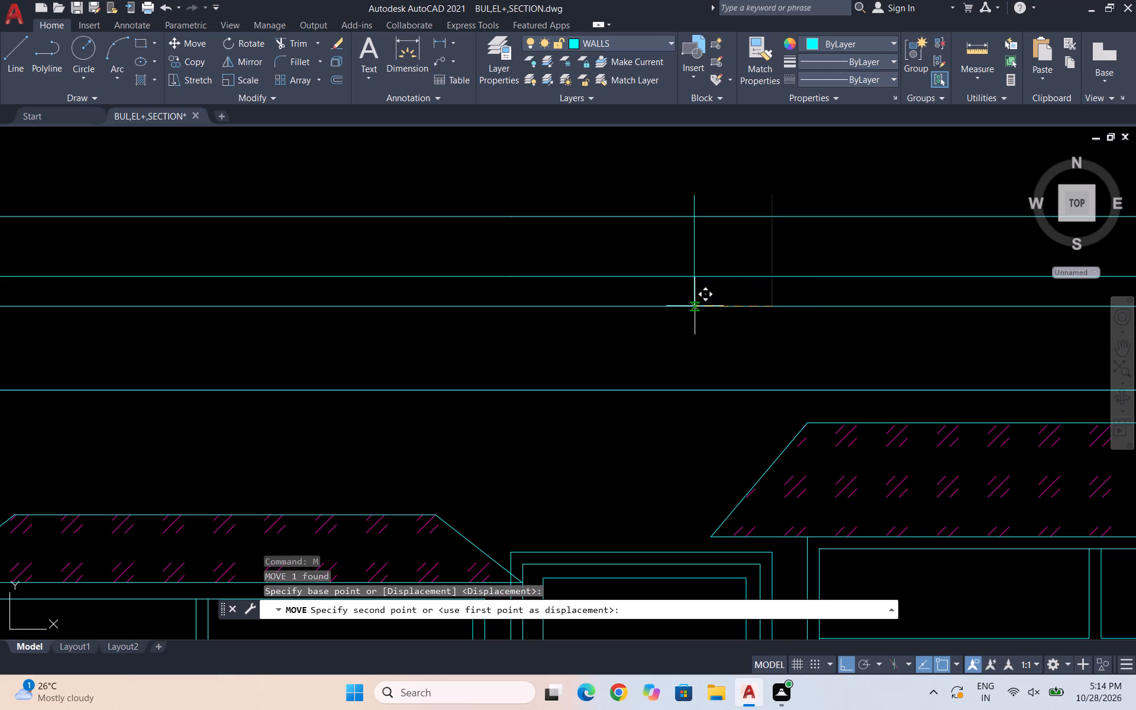
click(729, 307)
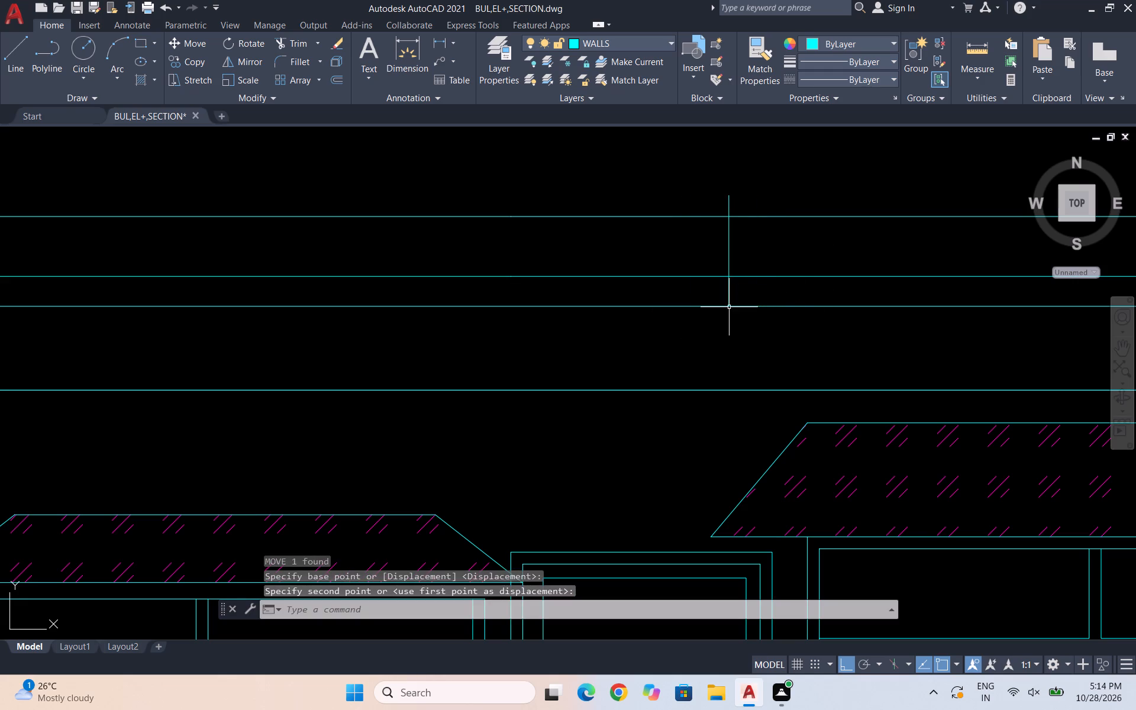
key(Escape)
Copy the vertical line a short distance to the right to form the middle post's other side.
drag(761, 295, 726, 292)
click(674, 287)
text(co)
key(Return)
scroll(376, 259, down, 1)
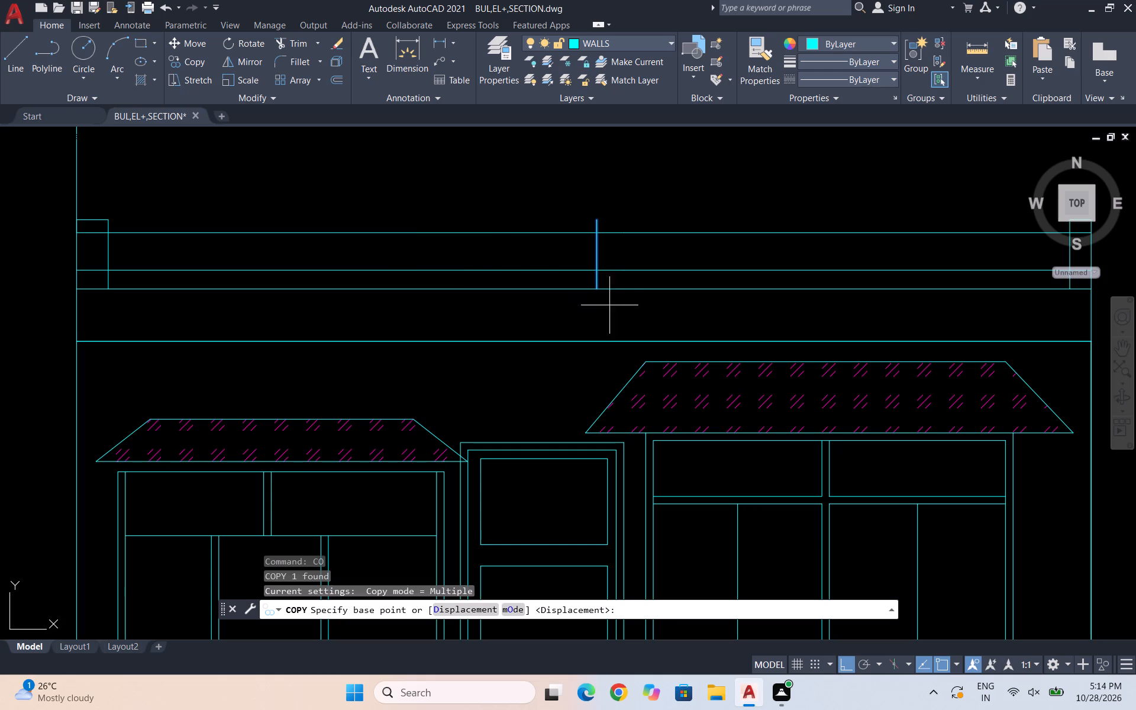
drag(593, 288, 600, 290)
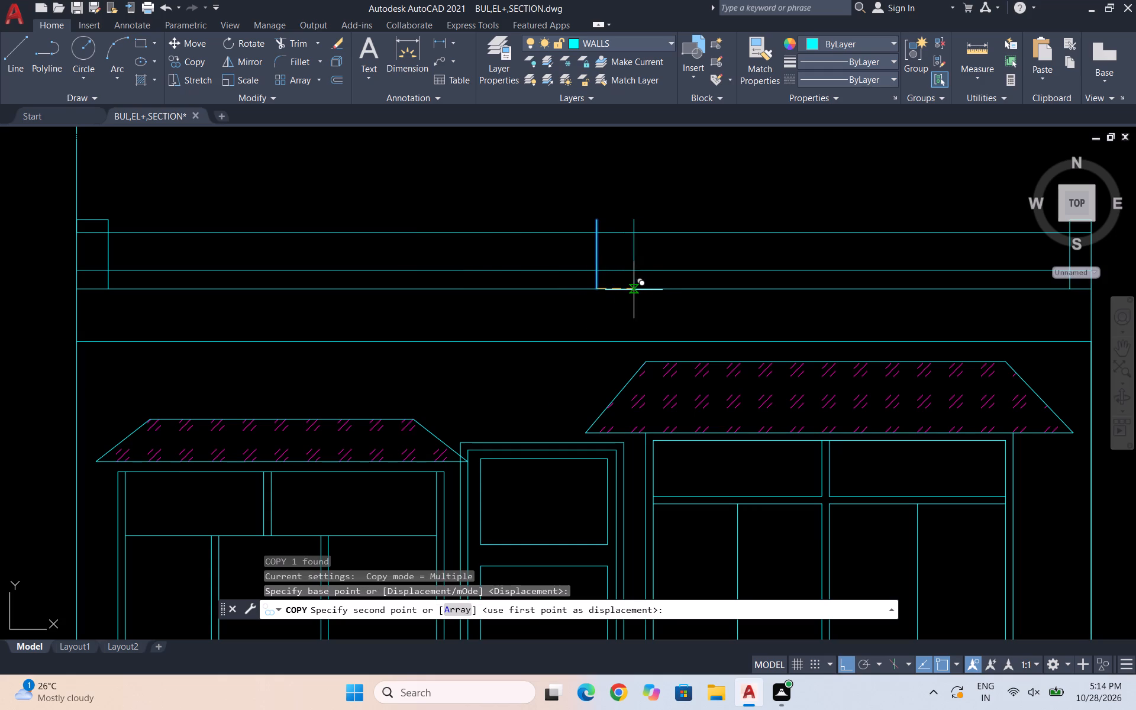
click(629, 291)
key(Escape)
Draw a horizontal line joining the upper ends of the two verticals to cap the parapet's middle post.
key(l)
key(Return)
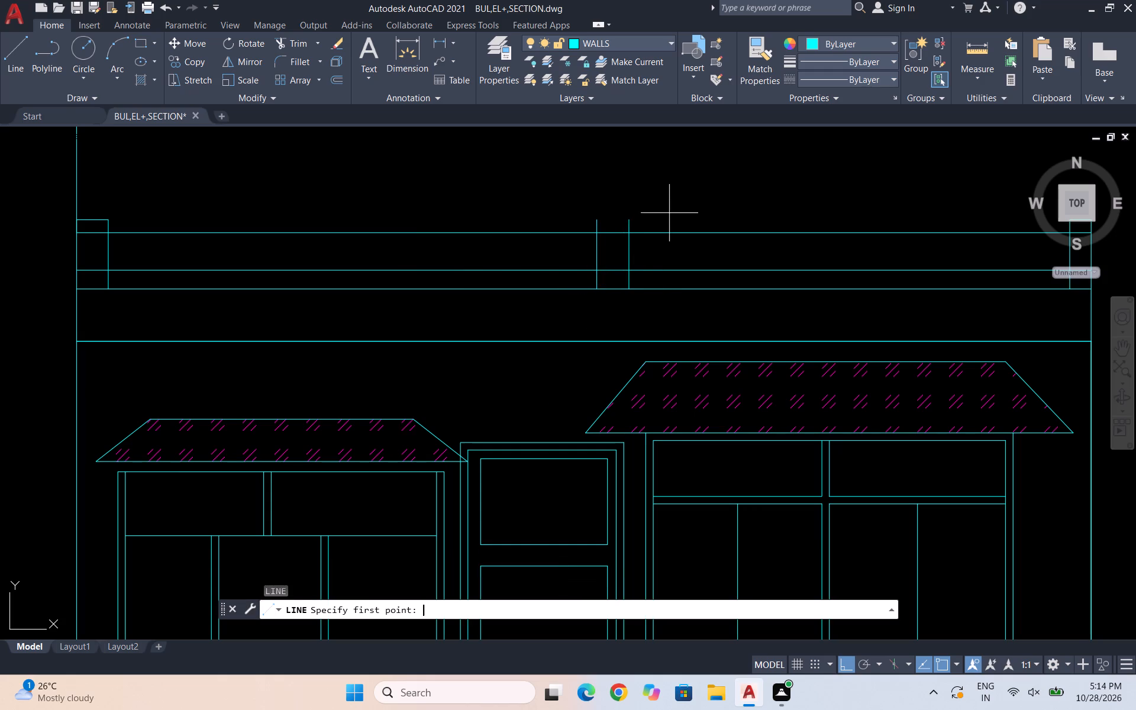
click(595, 221)
click(628, 222)
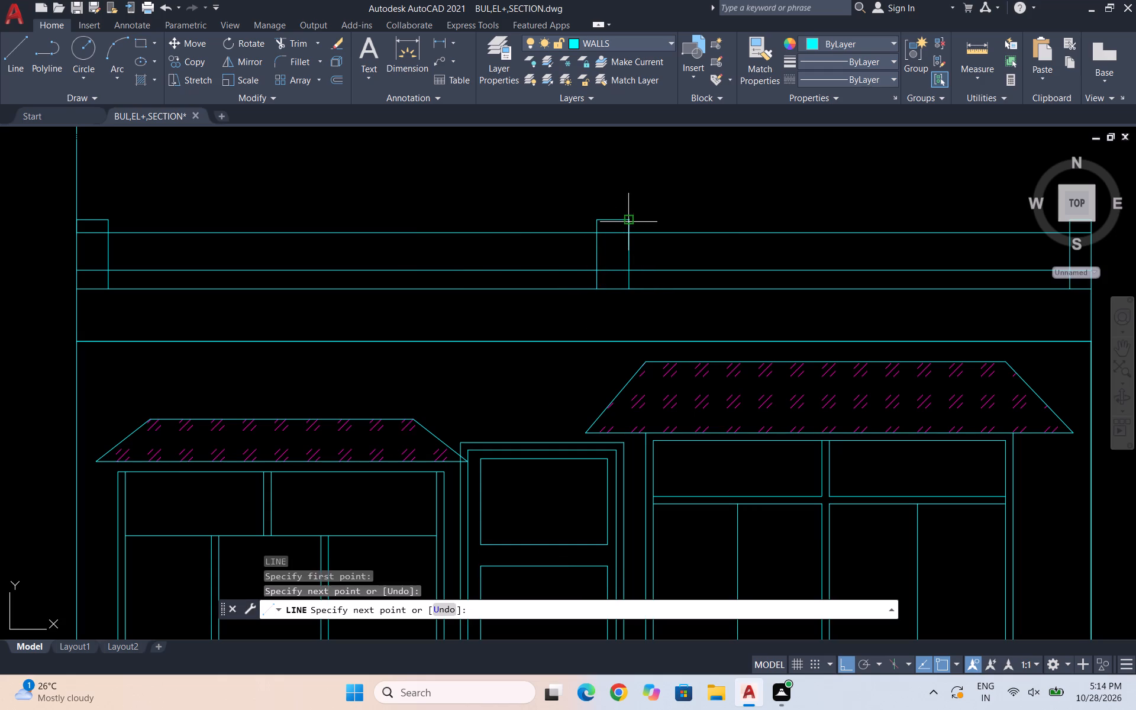
key(Escape)
Trim the parapet's upper two horizontal lines where they cross the middle post.
text(tr)
key(Return)
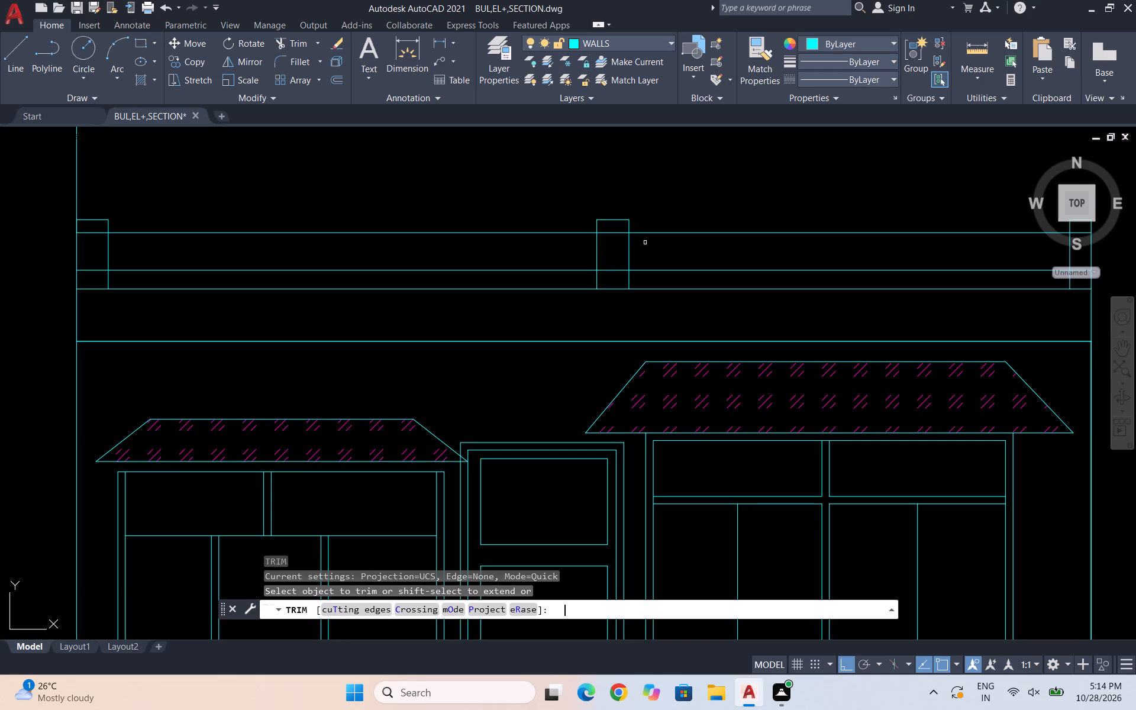
scroll(605, 261, up, 2)
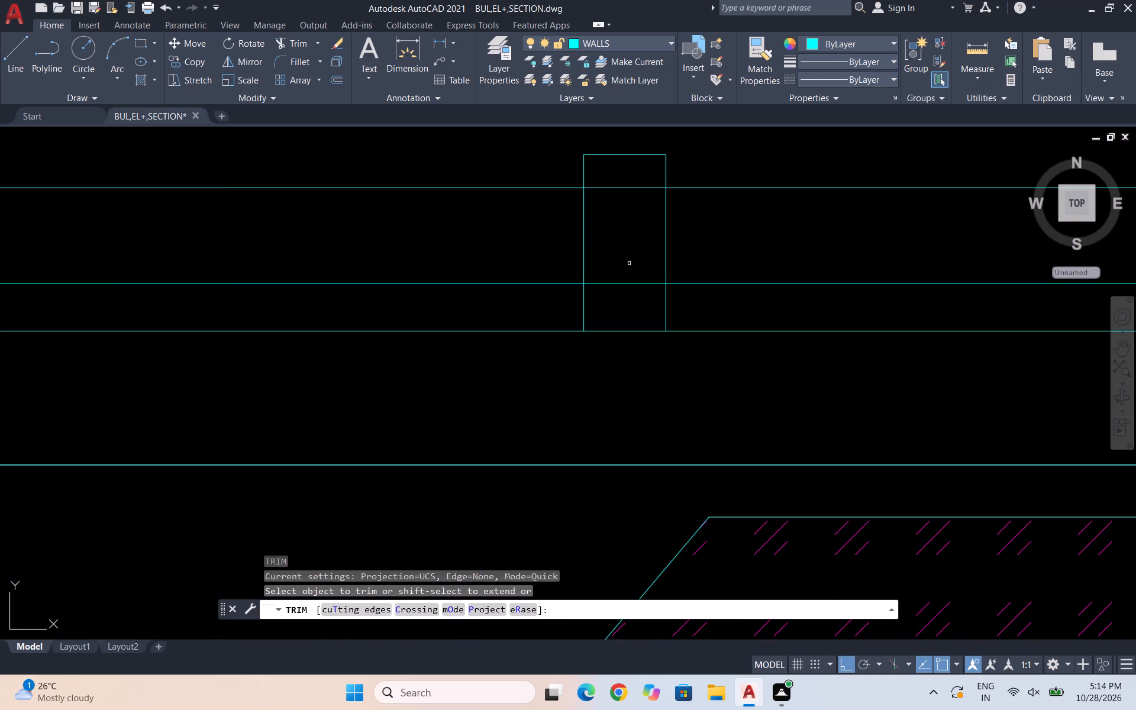
drag(624, 176, 605, 293)
scroll(654, 253, down, 3)
scroll(653, 265, up, 3)
click(660, 245)
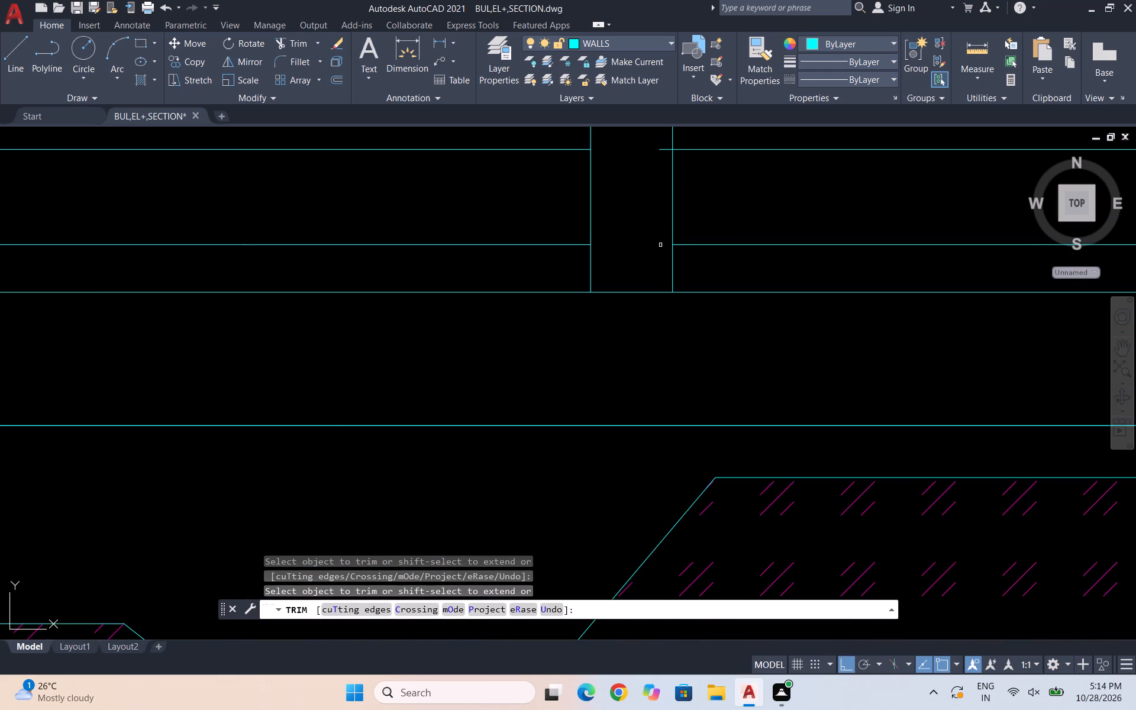
click(663, 149)
Trim the parapet's upper two horizontal lines inside both the left and right end posts.
scroll(656, 158, down, 3)
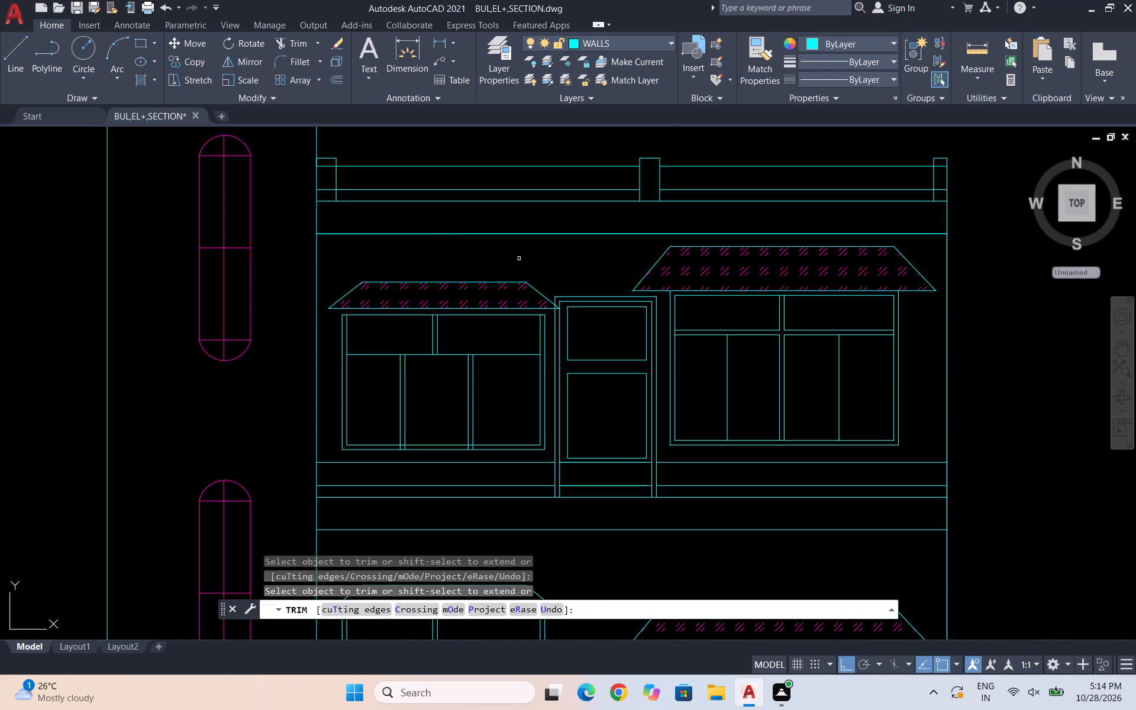
scroll(314, 168, up, 2)
drag(339, 154, 340, 220)
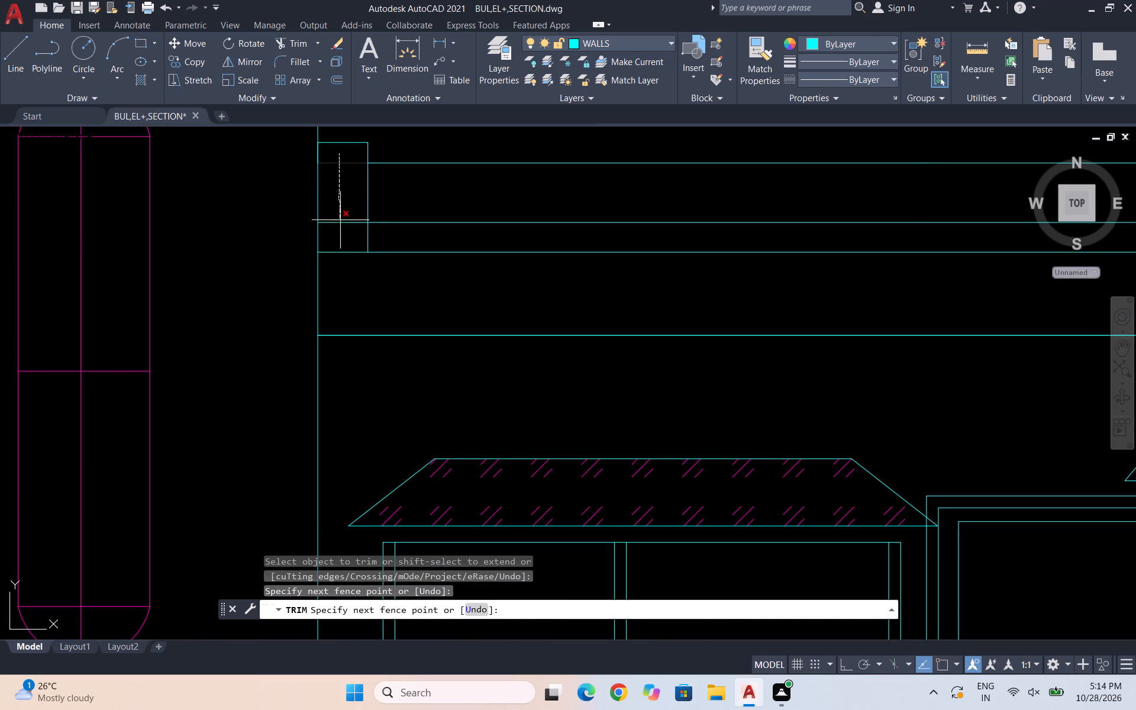
drag(340, 220, 343, 234)
scroll(349, 222, down, 3)
scroll(741, 211, up, 3)
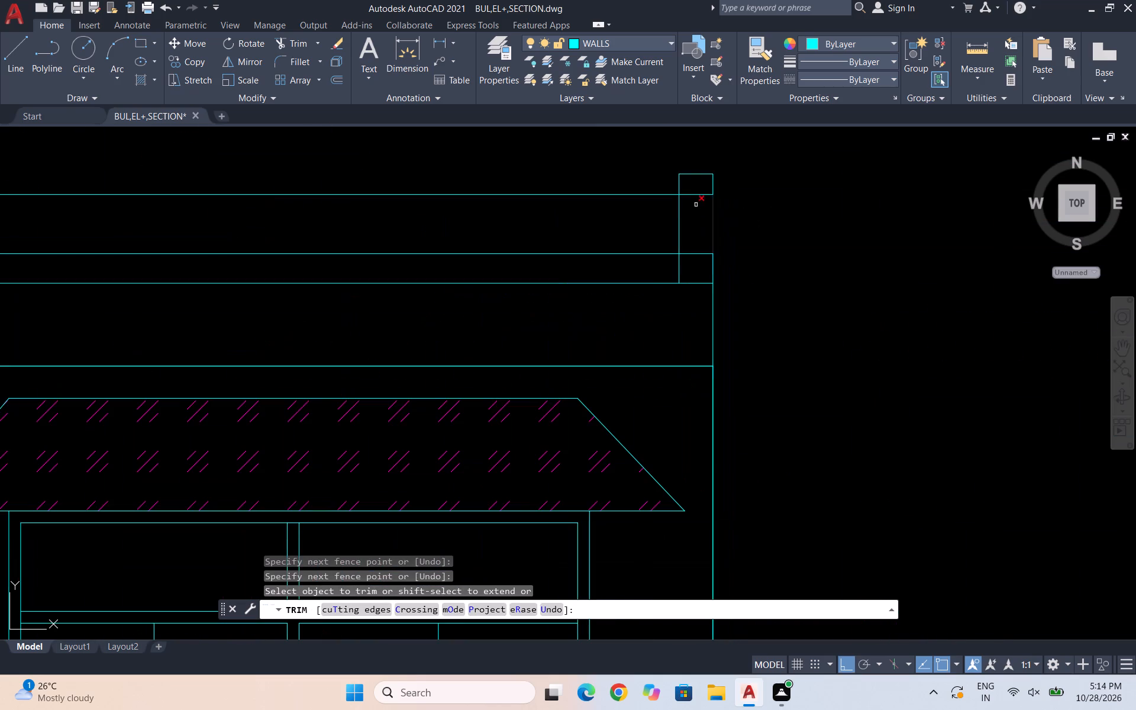
drag(689, 192, 686, 260)
drag(686, 256, 686, 246)
key(Escape)
key(Escape)
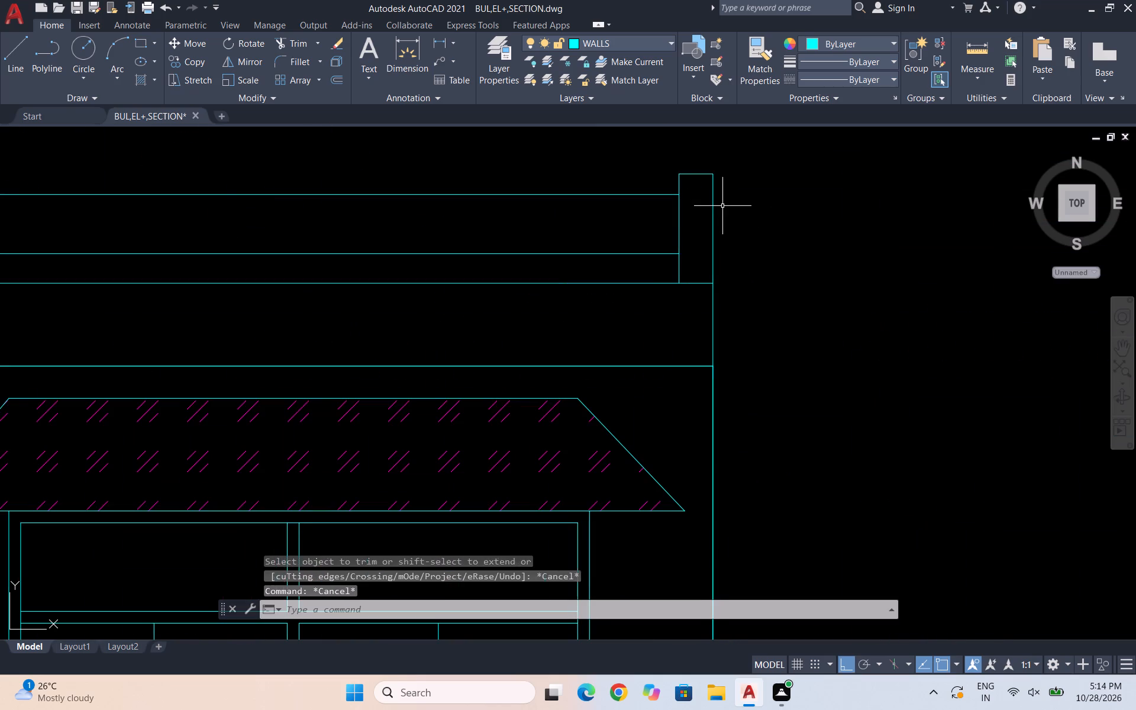
Outline a small post against the tower wall at the left end of the parapet below the upper-floor windows, ending at its third horizontal line.
scroll(723, 205, down, 4)
scroll(564, 350, up, 2)
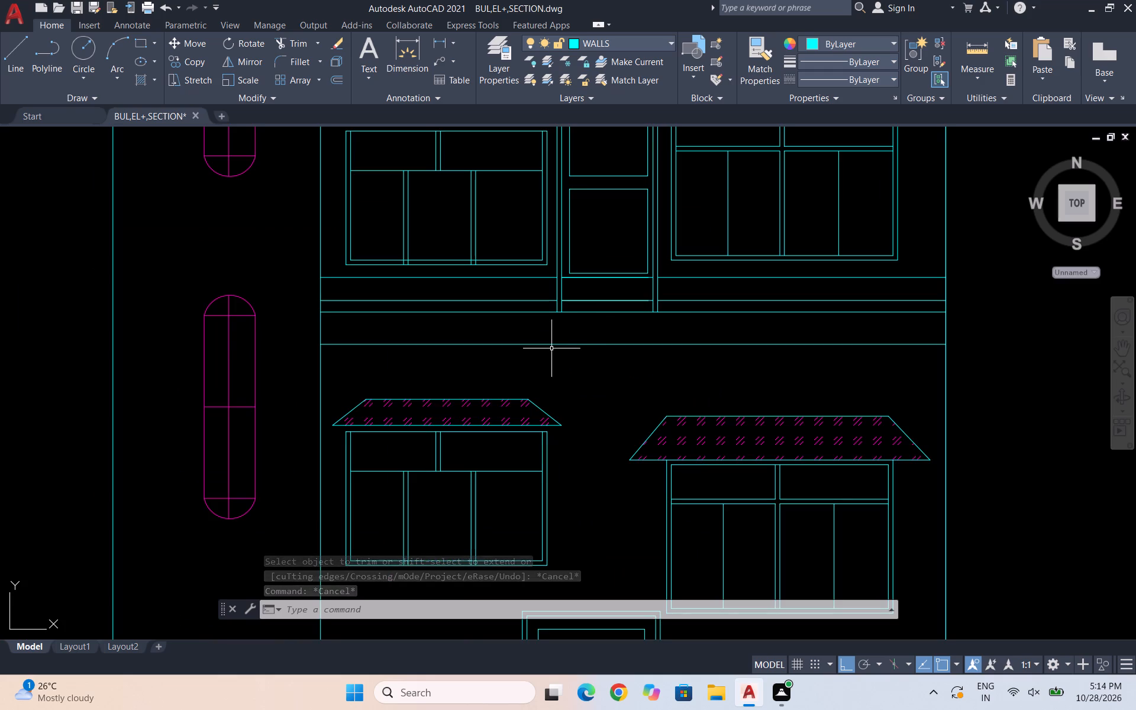
key(Escape)
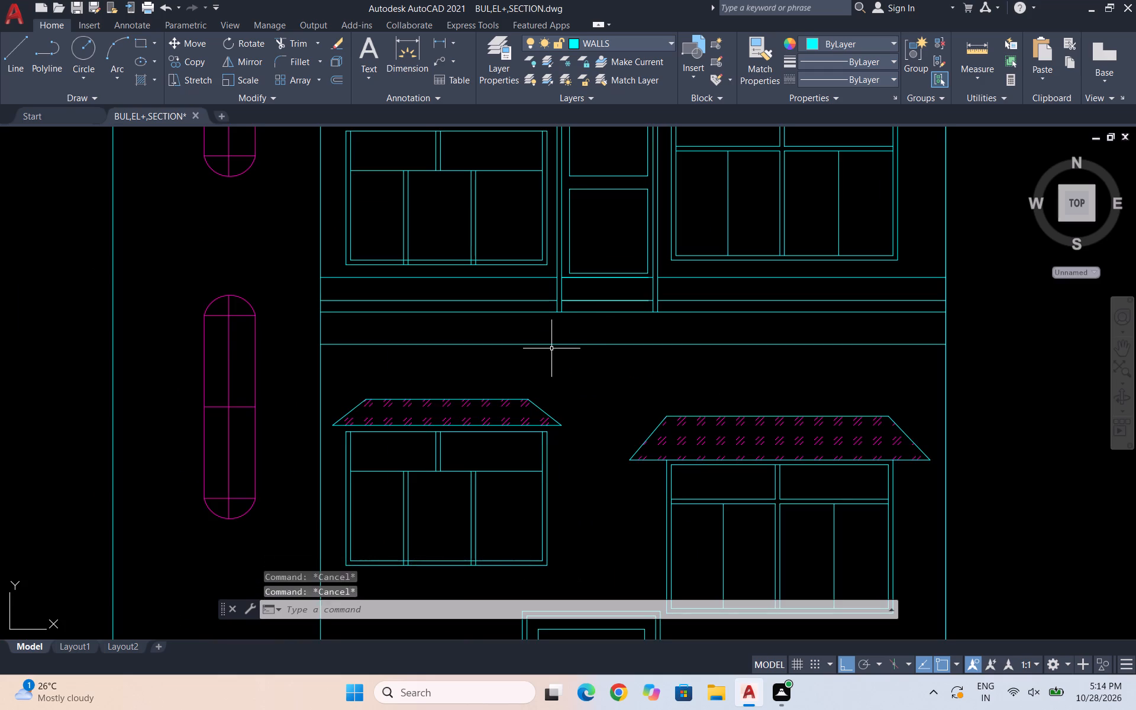
key(l)
key(Return)
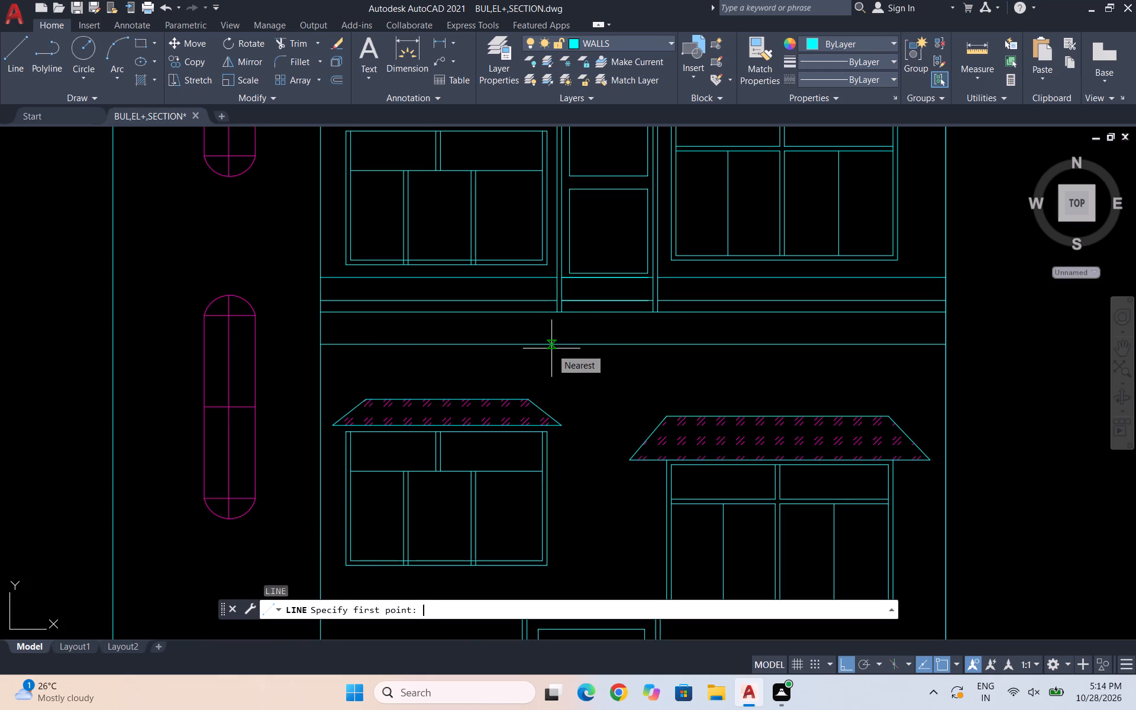
scroll(347, 281, up, 1)
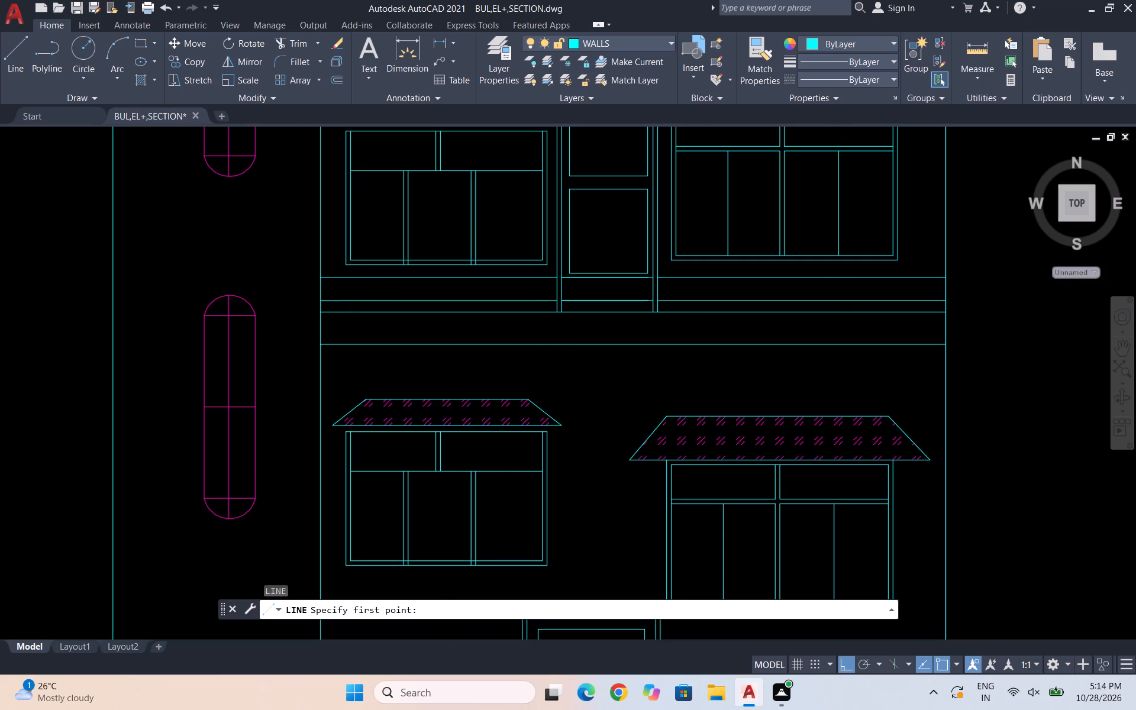
scroll(311, 266, up, 2)
click(293, 259)
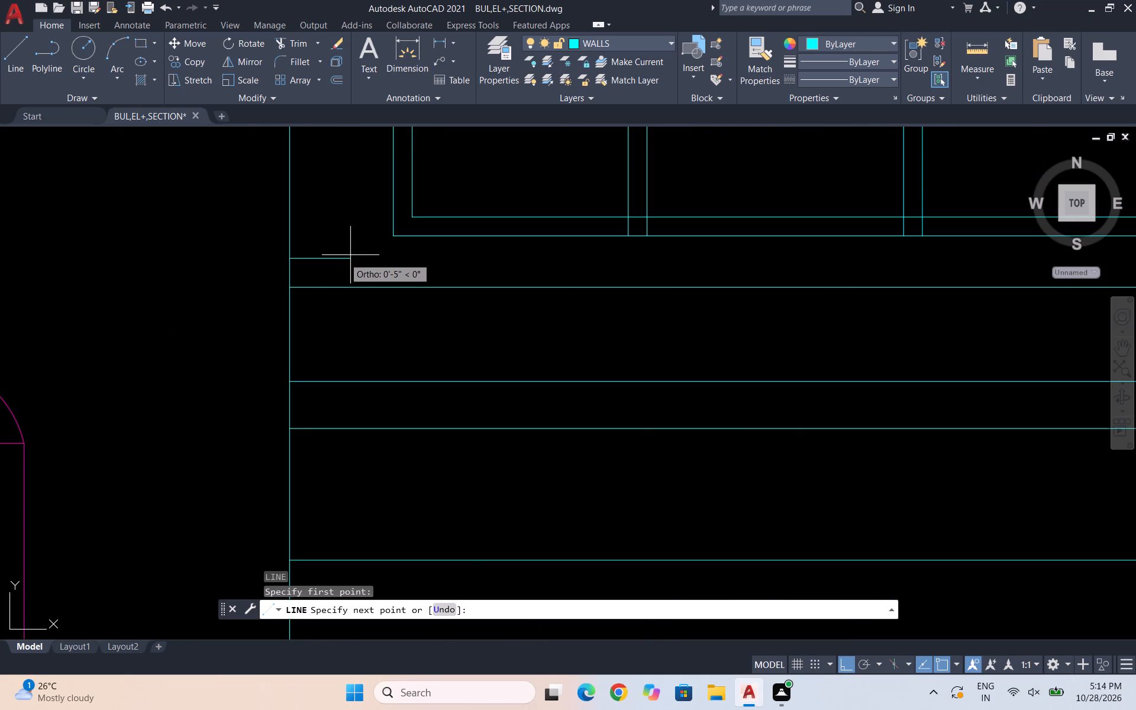
click(328, 259)
scroll(328, 319, down, 1)
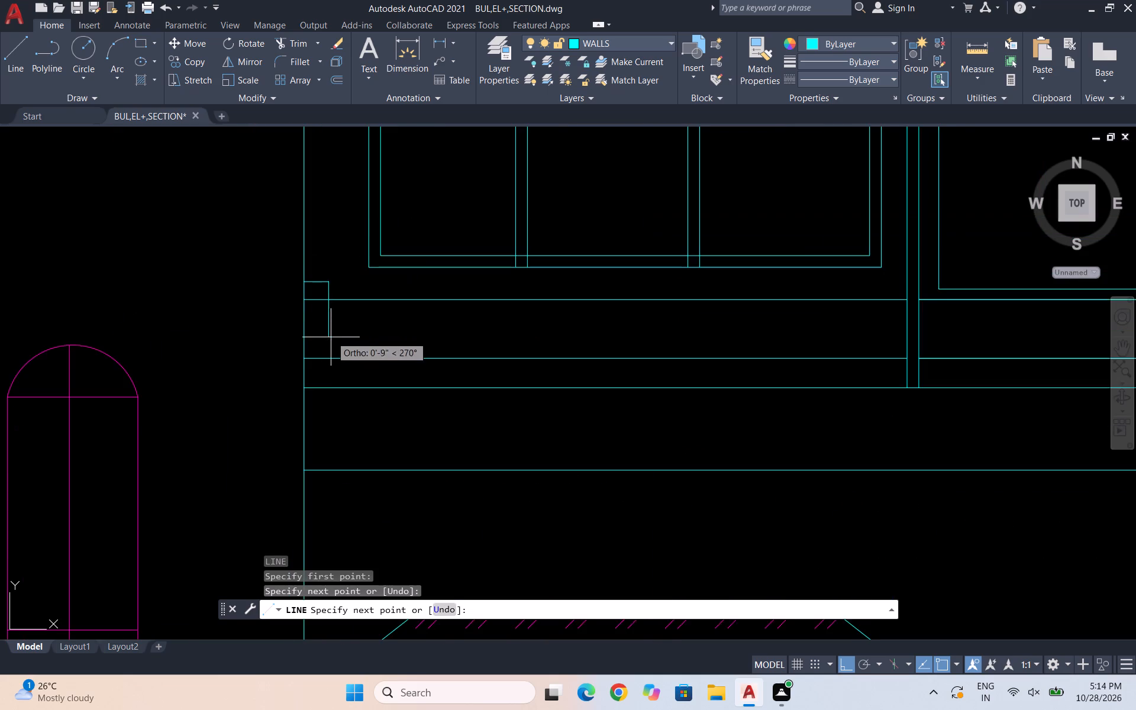
scroll(332, 359, down, 1)
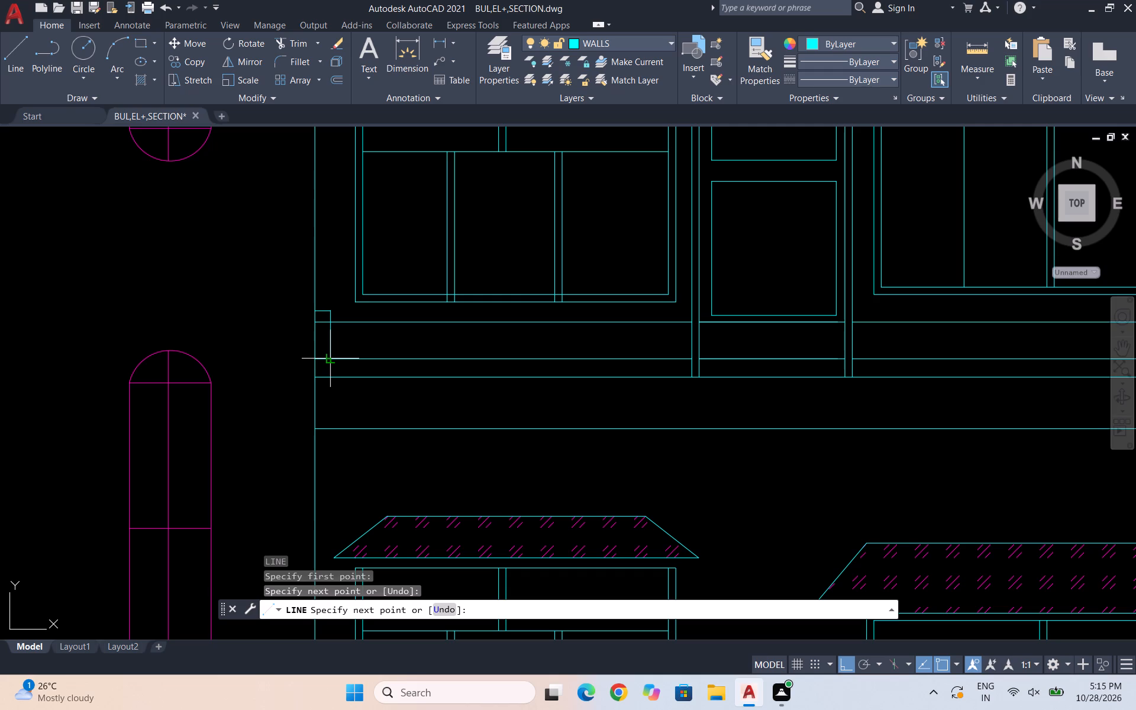
click(333, 374)
key(Escape)
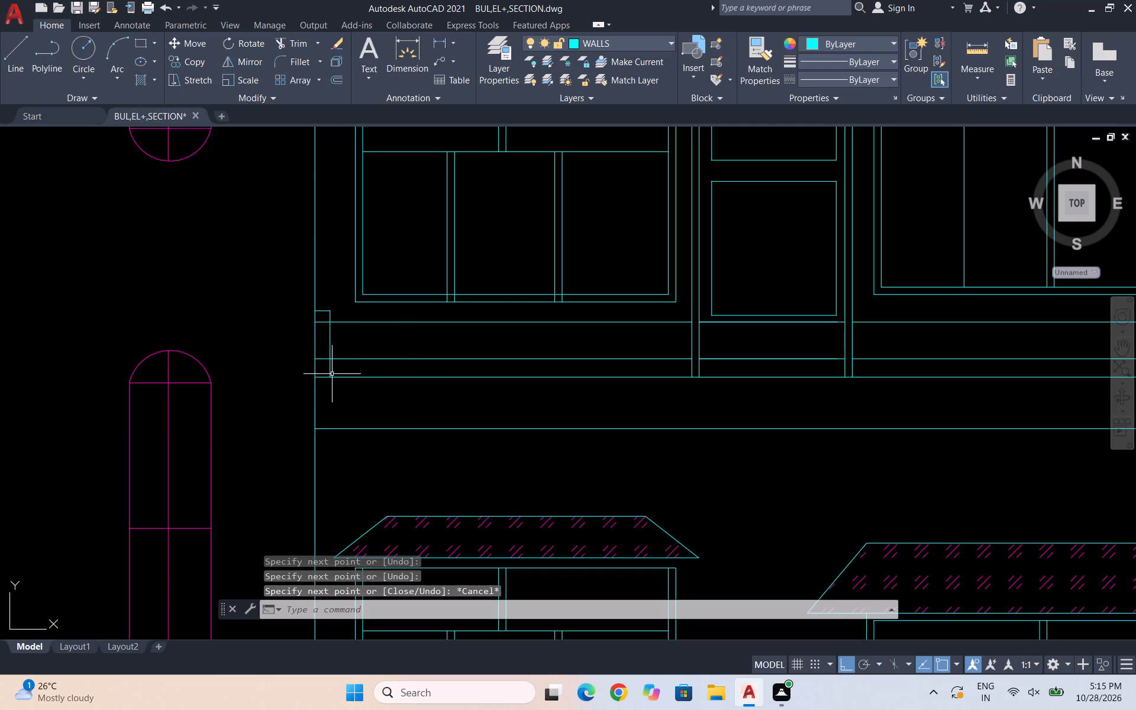
Outline a matching-height post about 8 inches wide against the left side of the upper-floor door, down to the same horizontal line.
key(space)
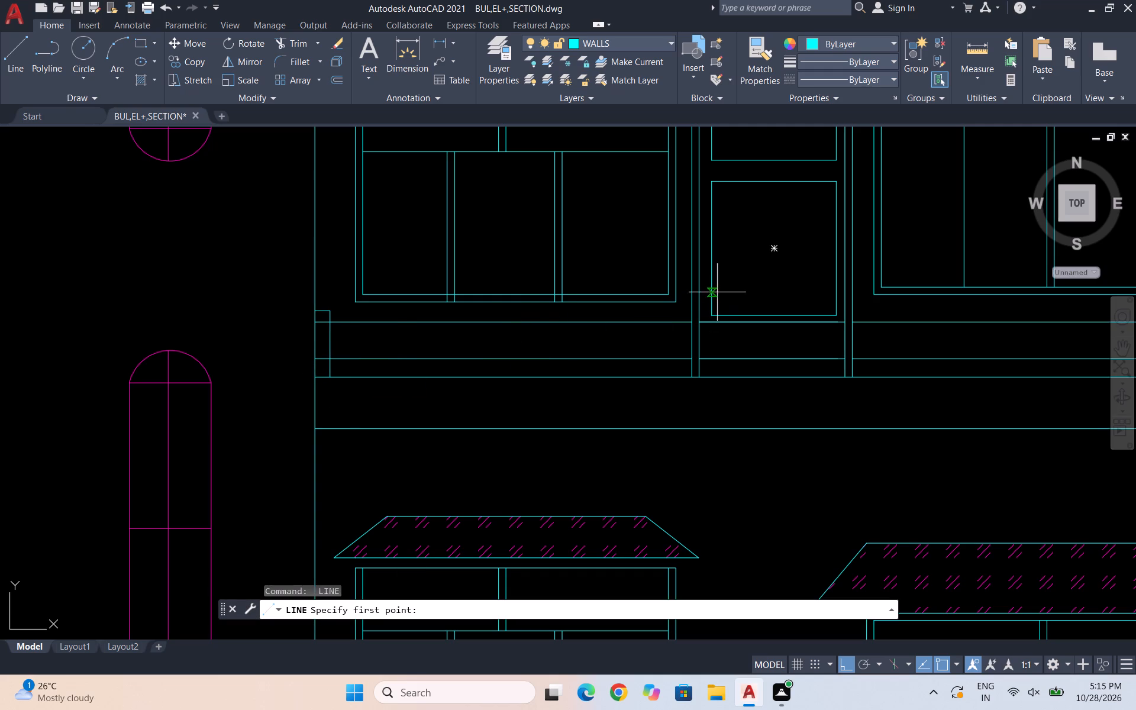
scroll(706, 306, up, 1)
scroll(706, 306, down, 4)
scroll(707, 311, up, 3)
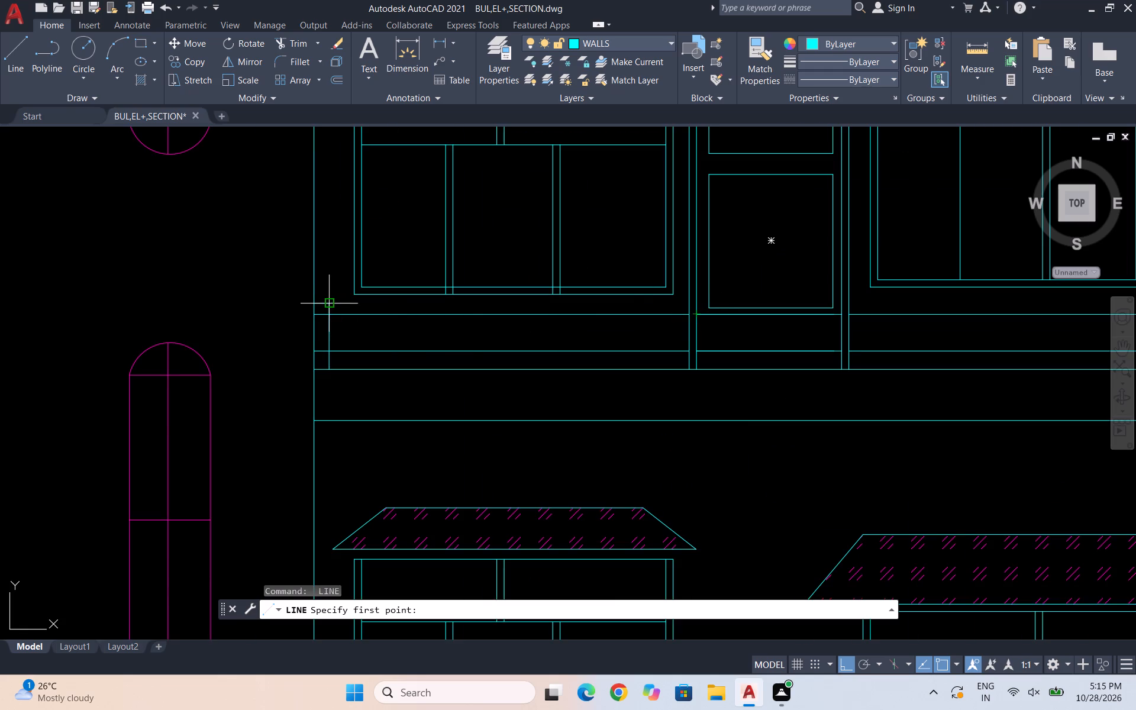
click(688, 301)
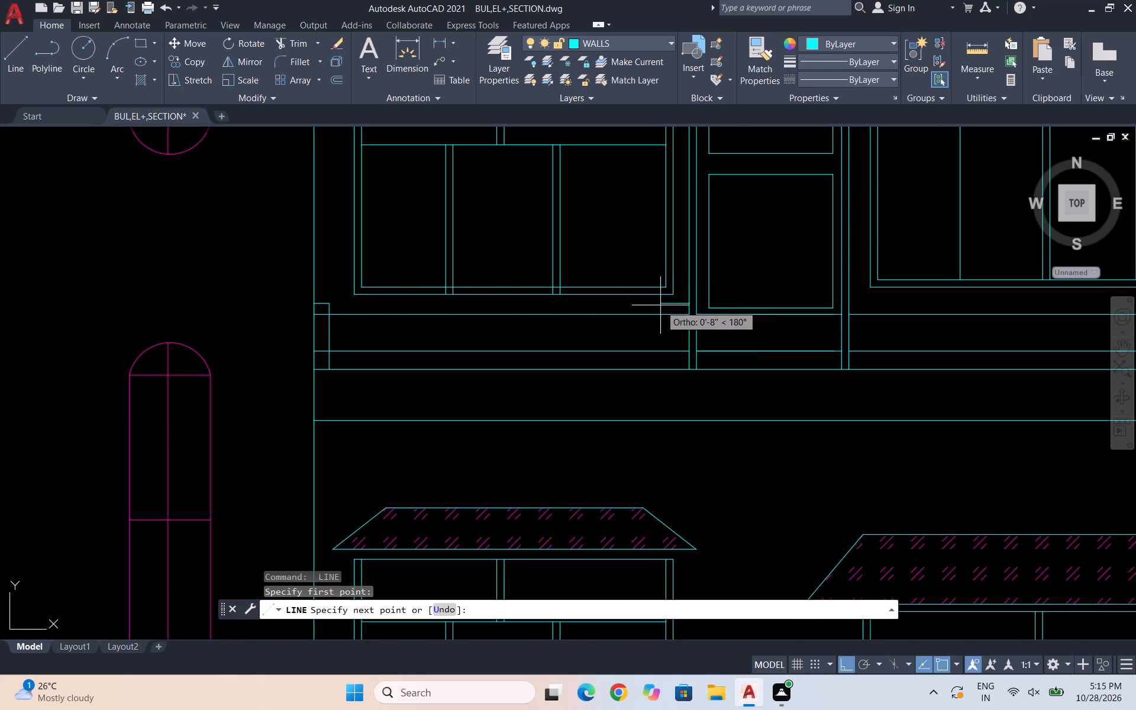
scroll(660, 305, up, 1)
click(660, 301)
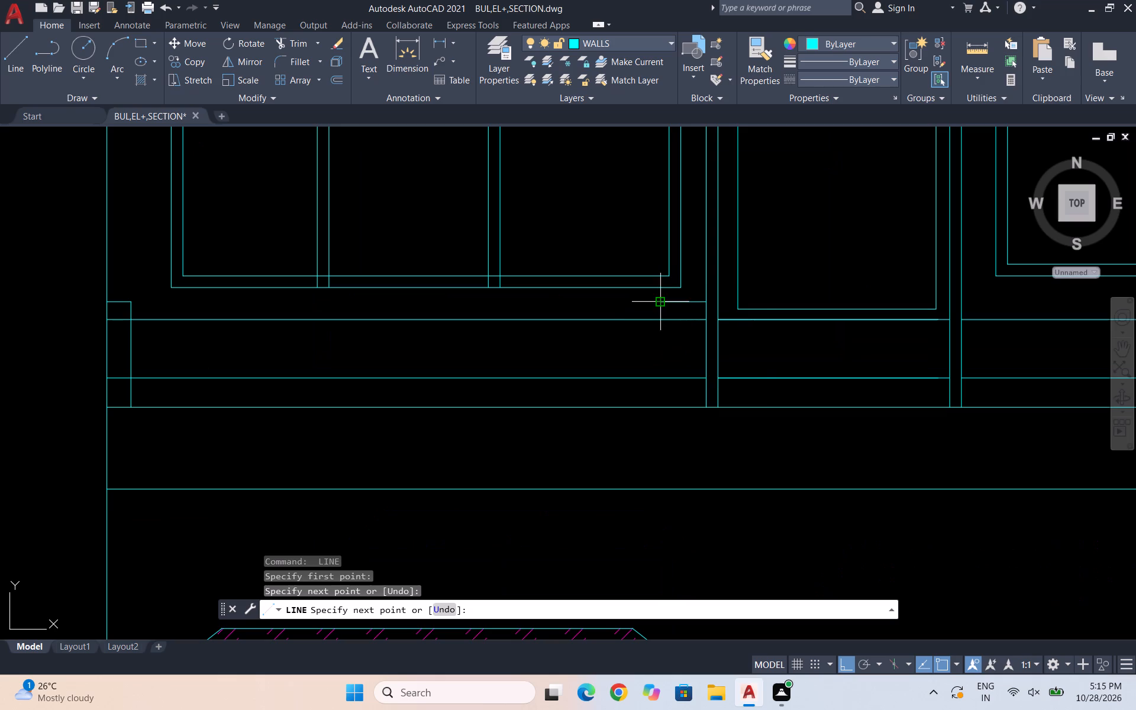
click(663, 408)
key(Escape)
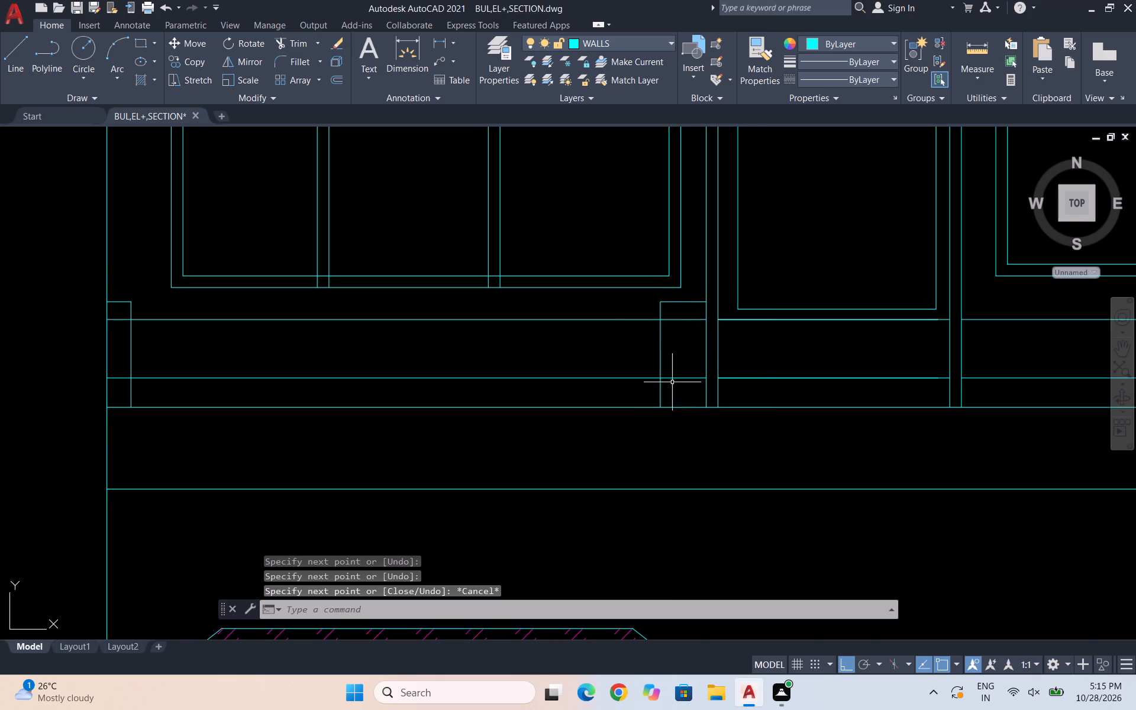
Trim the upper-floor parapet's upper two horizontal lines inside the left end post and inside the post beside the door.
scroll(717, 347, down, 2)
text(tr)
key(Return)
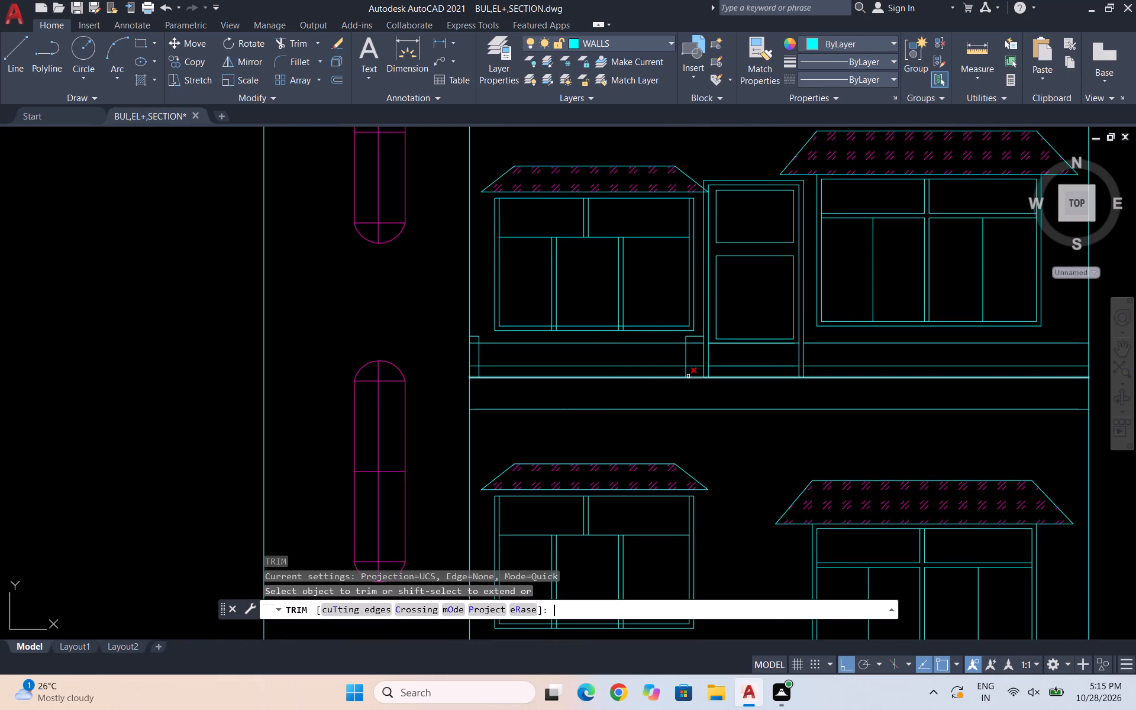
scroll(455, 367, up, 3)
scroll(507, 338, up, 1)
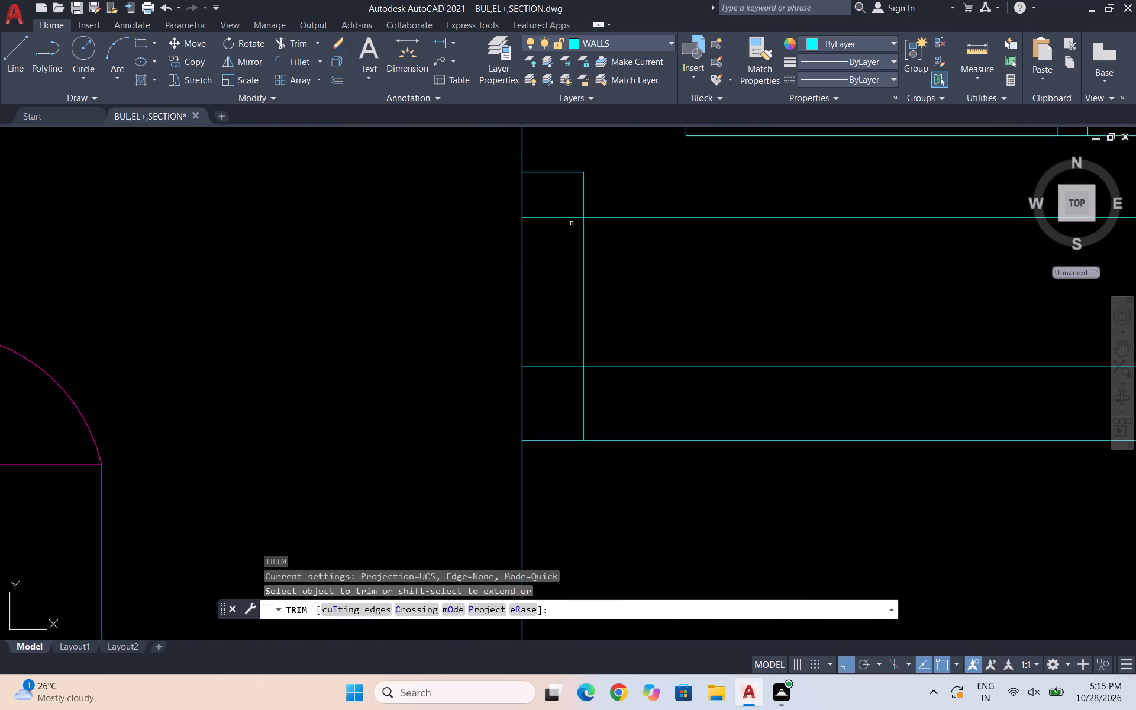
drag(564, 201, 560, 377)
scroll(558, 363, down, 2)
scroll(772, 372, down, 2)
scroll(916, 367, up, 2)
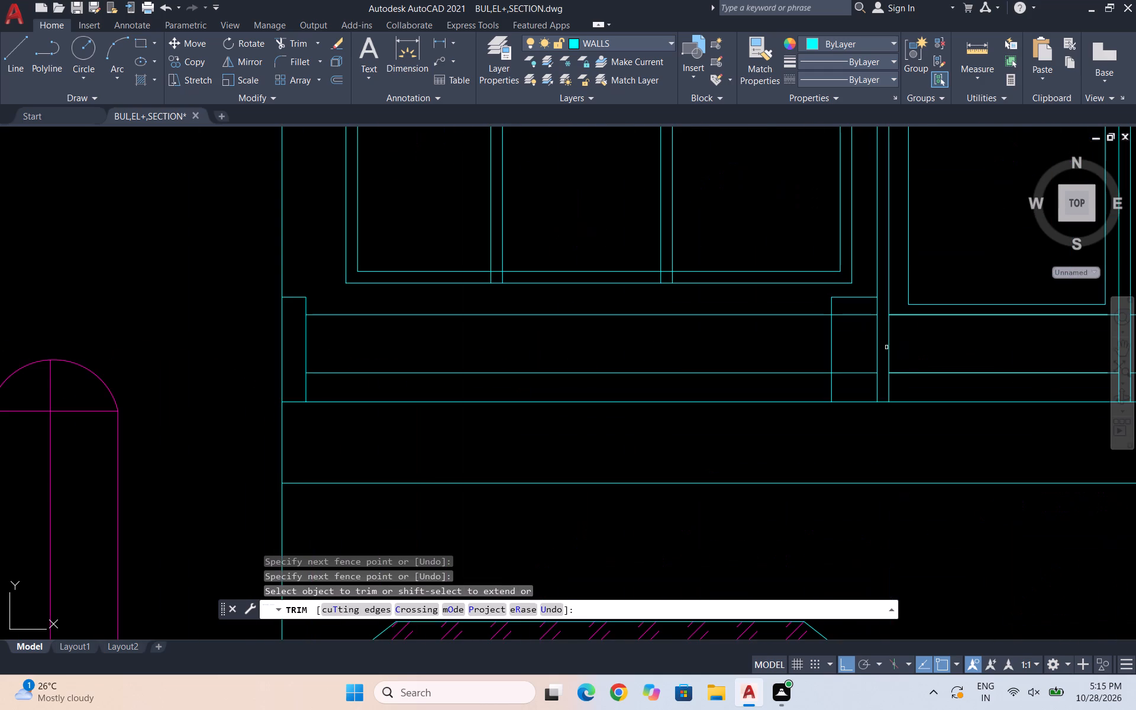
drag(854, 313, 853, 375)
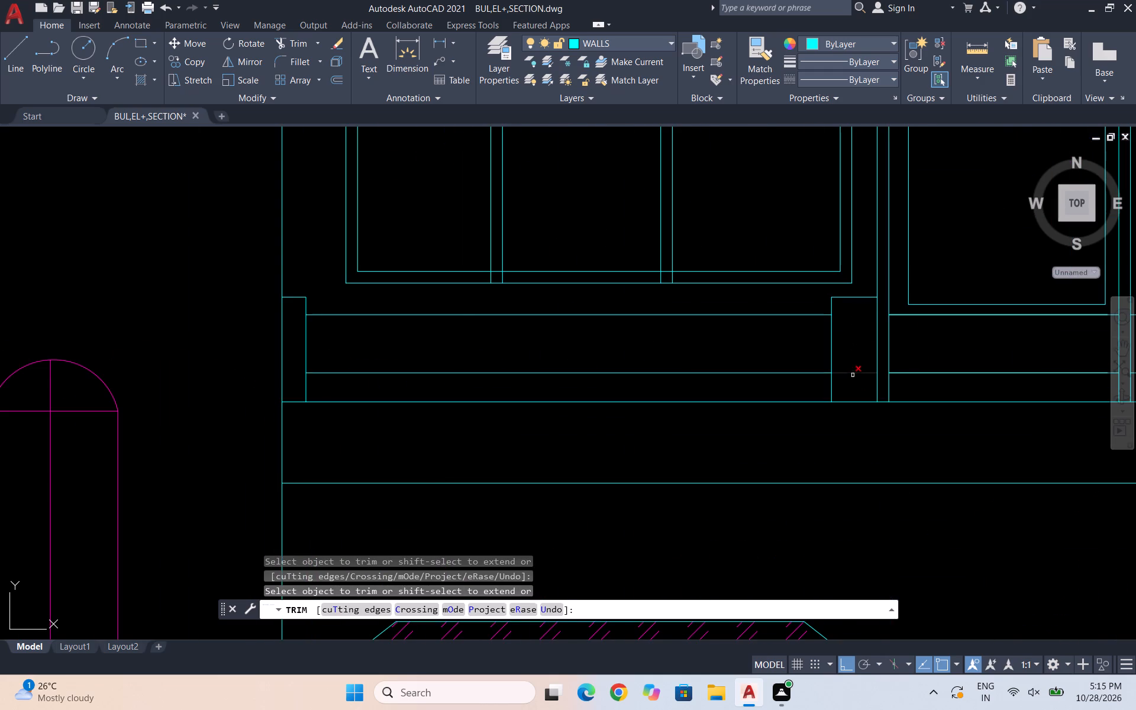
drag(853, 375, 845, 360)
drag(847, 351, 848, 383)
scroll(812, 353, down, 2)
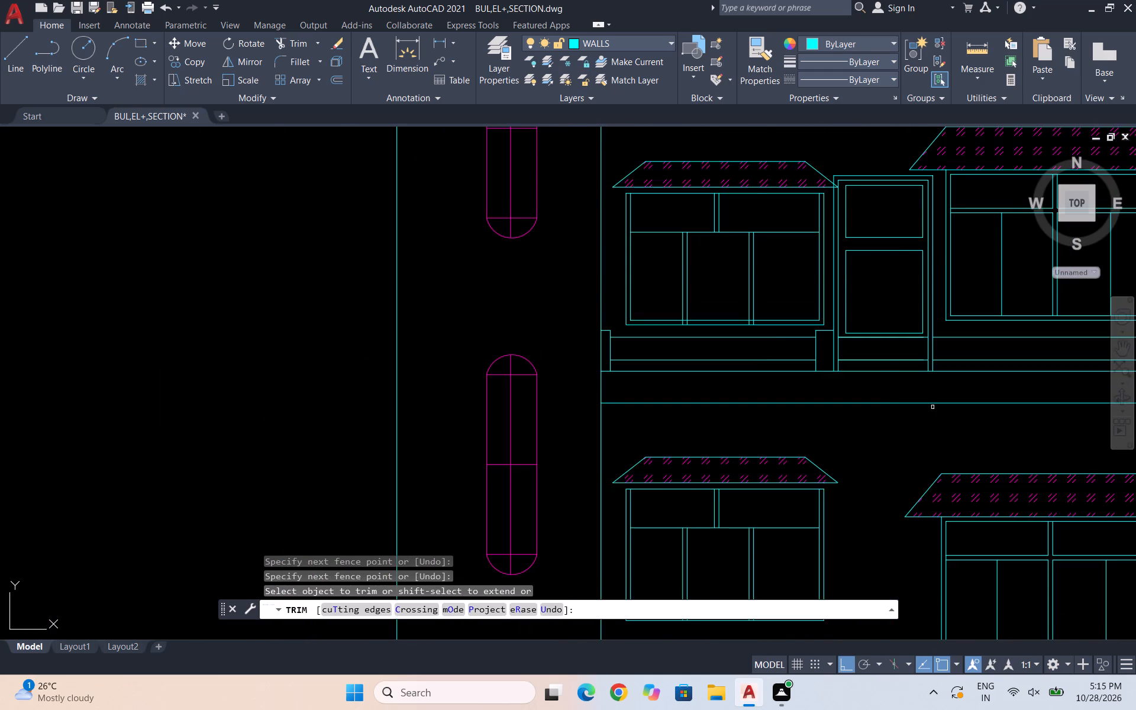
scroll(986, 371, down, 3)
key(Escape)
scroll(982, 353, up, 2)
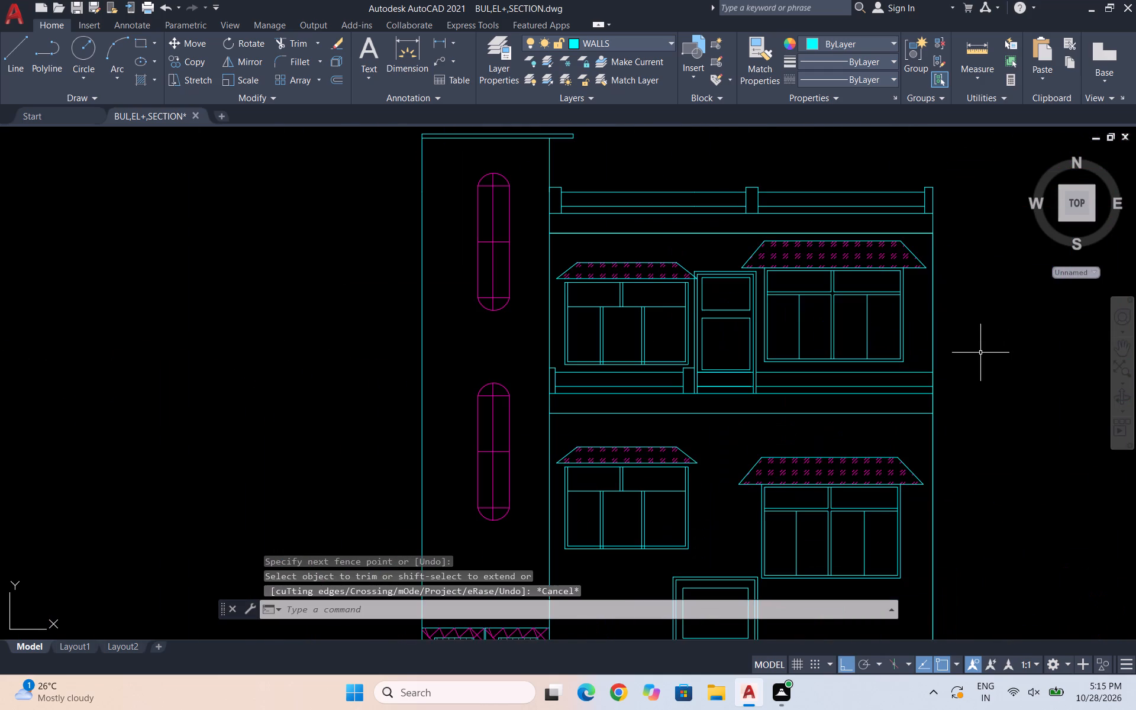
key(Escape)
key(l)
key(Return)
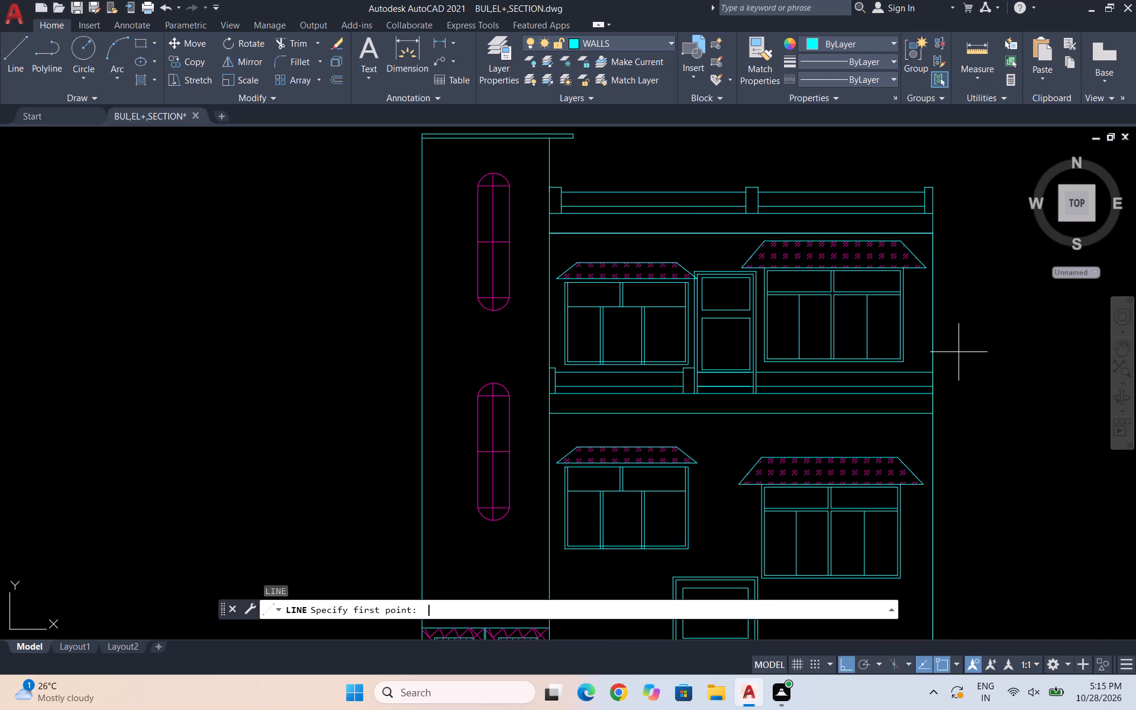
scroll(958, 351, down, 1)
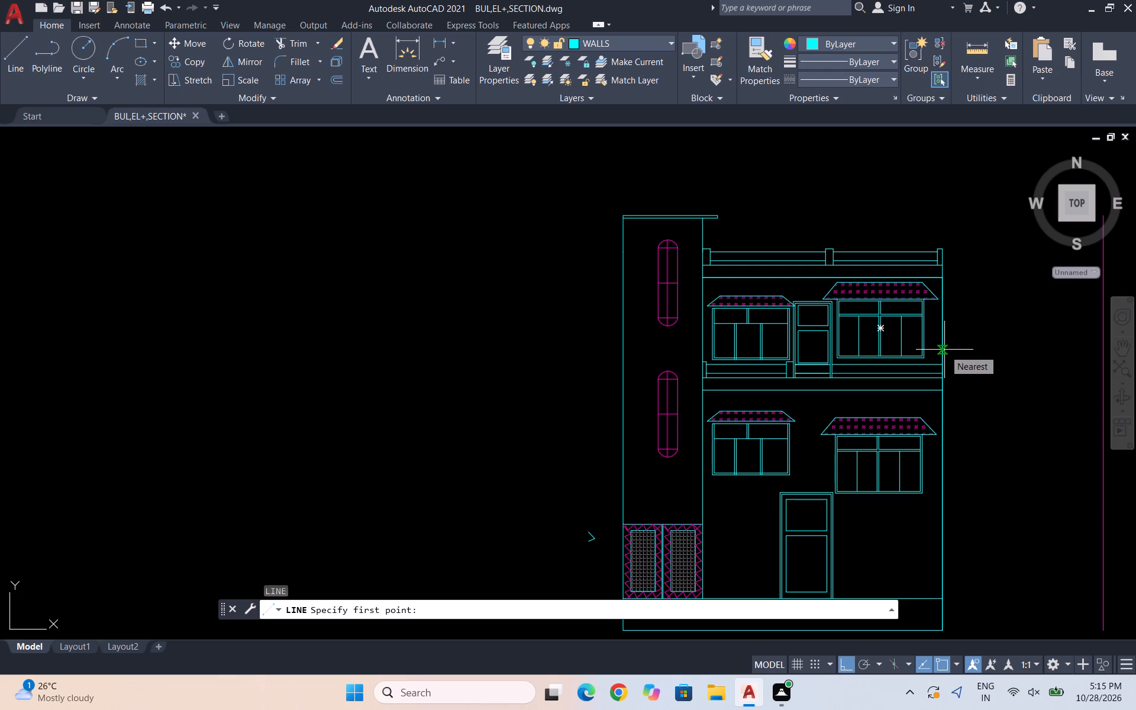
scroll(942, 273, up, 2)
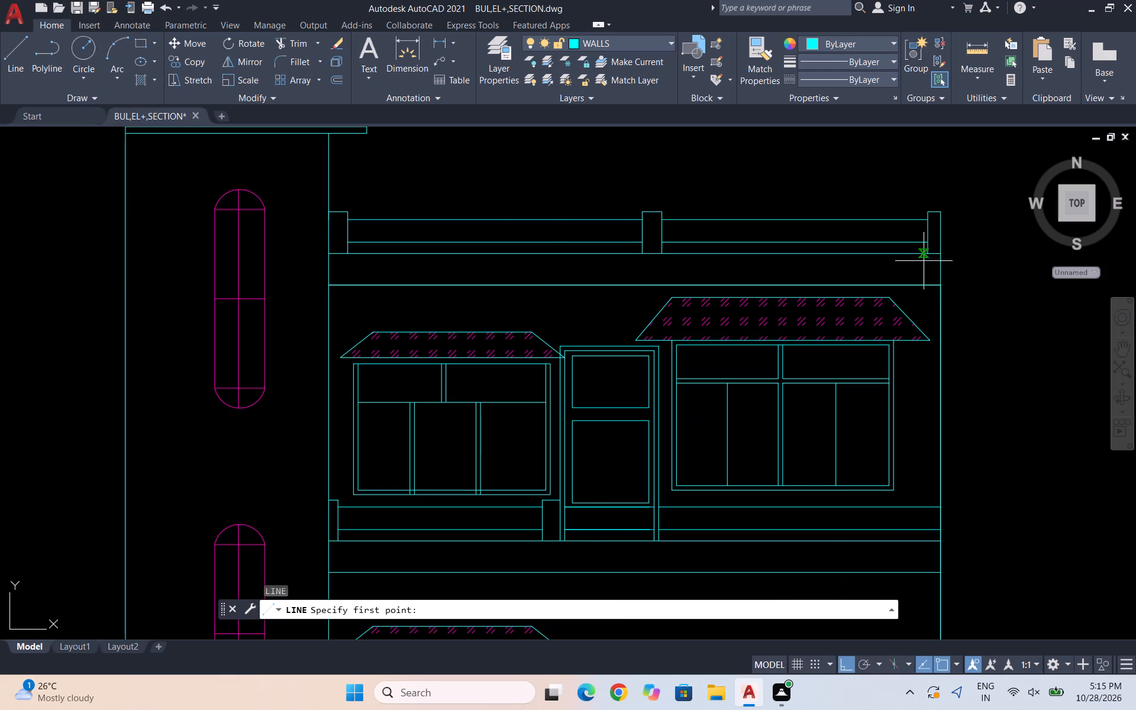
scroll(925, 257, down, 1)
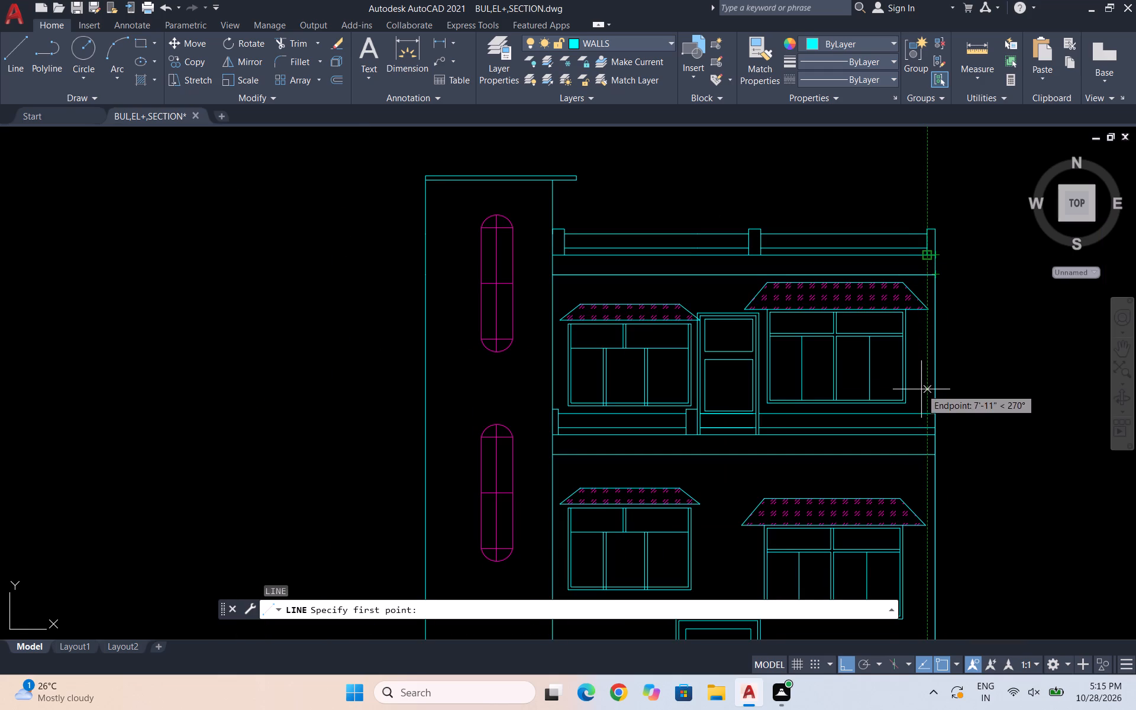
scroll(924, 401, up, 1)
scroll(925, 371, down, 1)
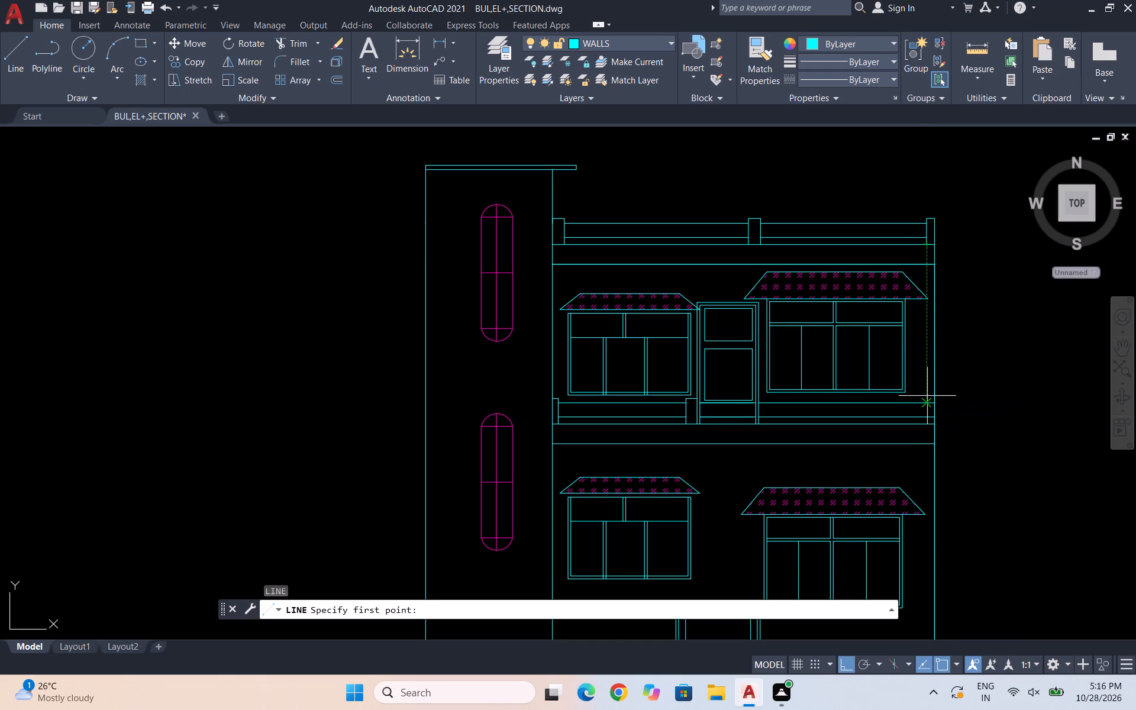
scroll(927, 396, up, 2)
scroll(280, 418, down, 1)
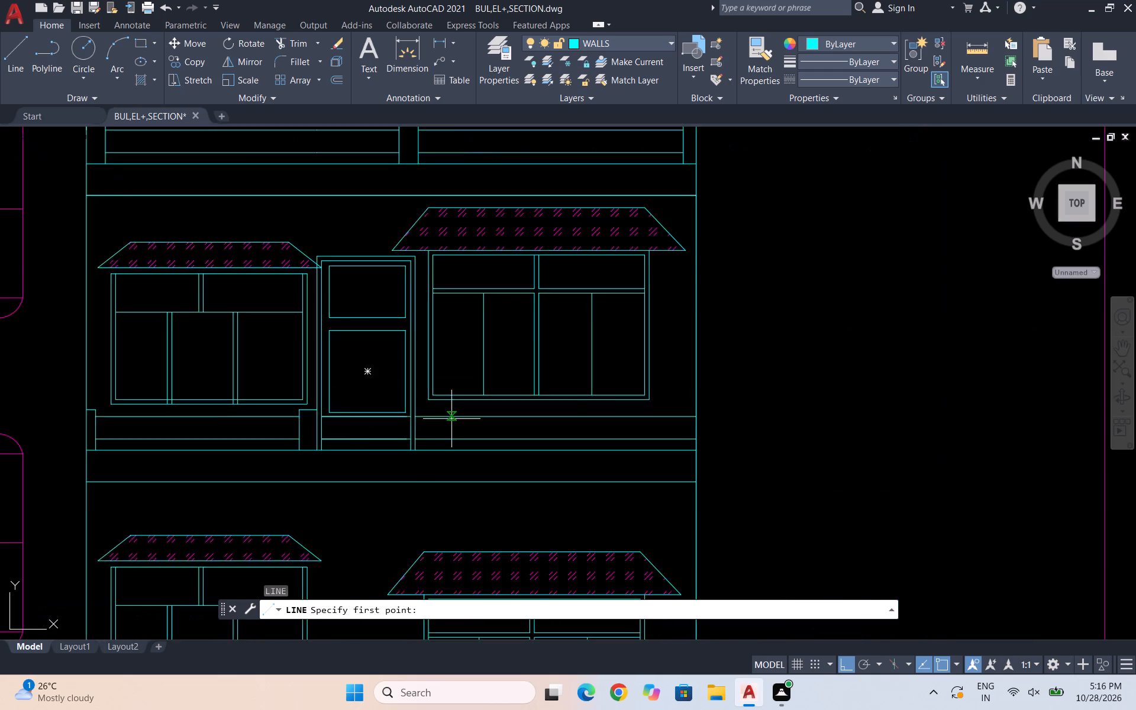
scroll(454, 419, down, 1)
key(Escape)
Outline a matching-height post at the upper-floor parapet's right end, aligned with the roof end post's inner edge, down to the third horizontal line.
key(space)
scroll(251, 414, up, 2)
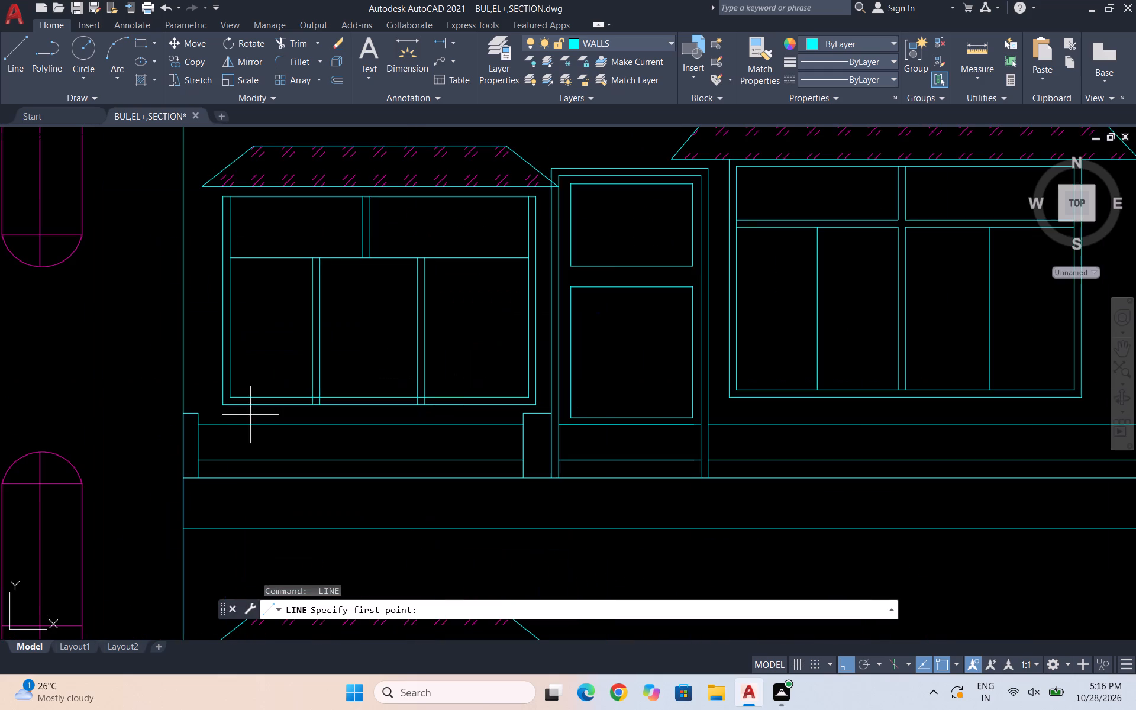
scroll(202, 412, down, 1)
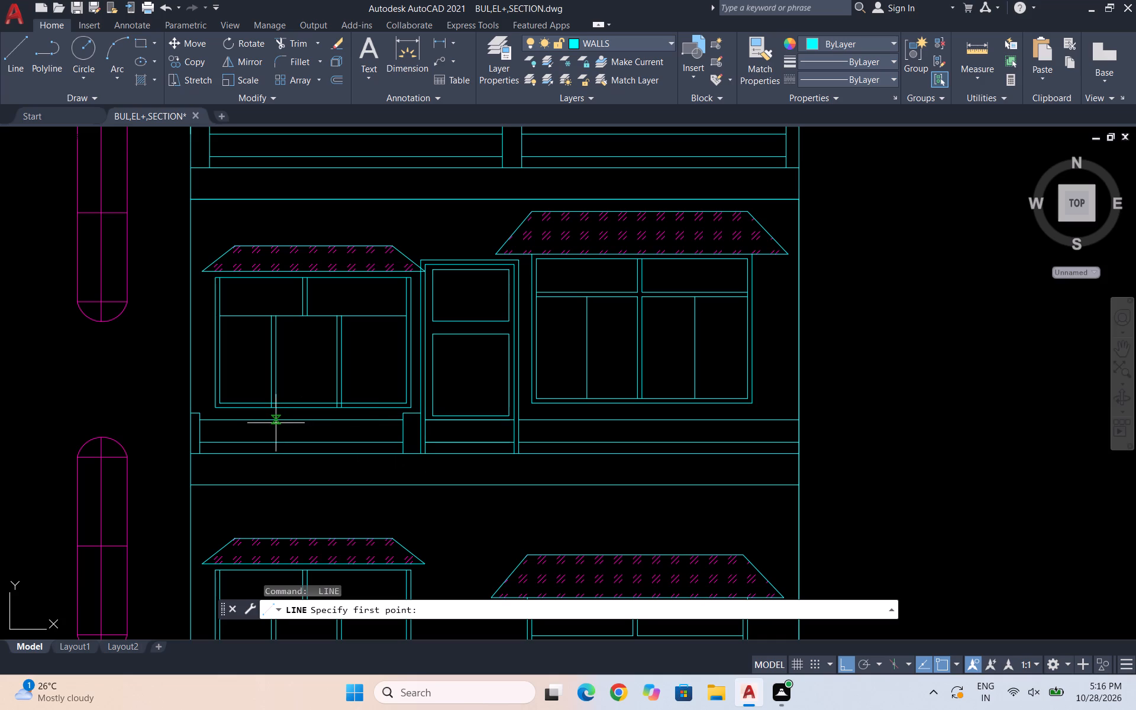
scroll(396, 410, up, 2)
scroll(412, 417, down, 3)
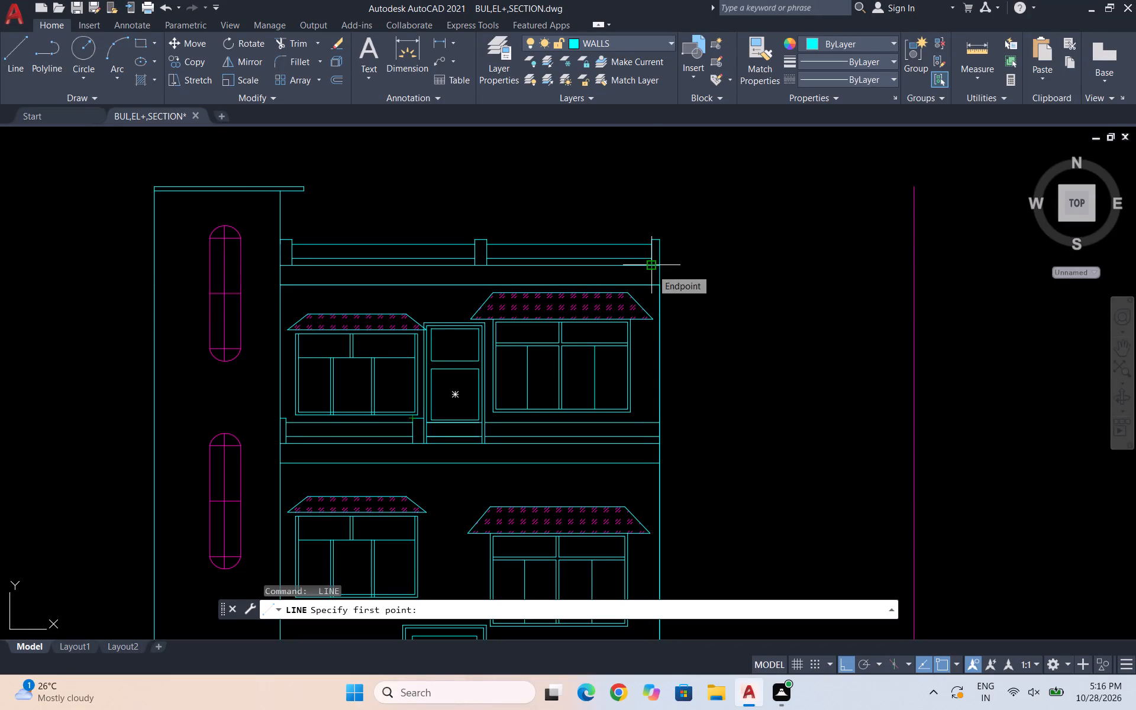
click(653, 417)
scroll(662, 405, up, 2)
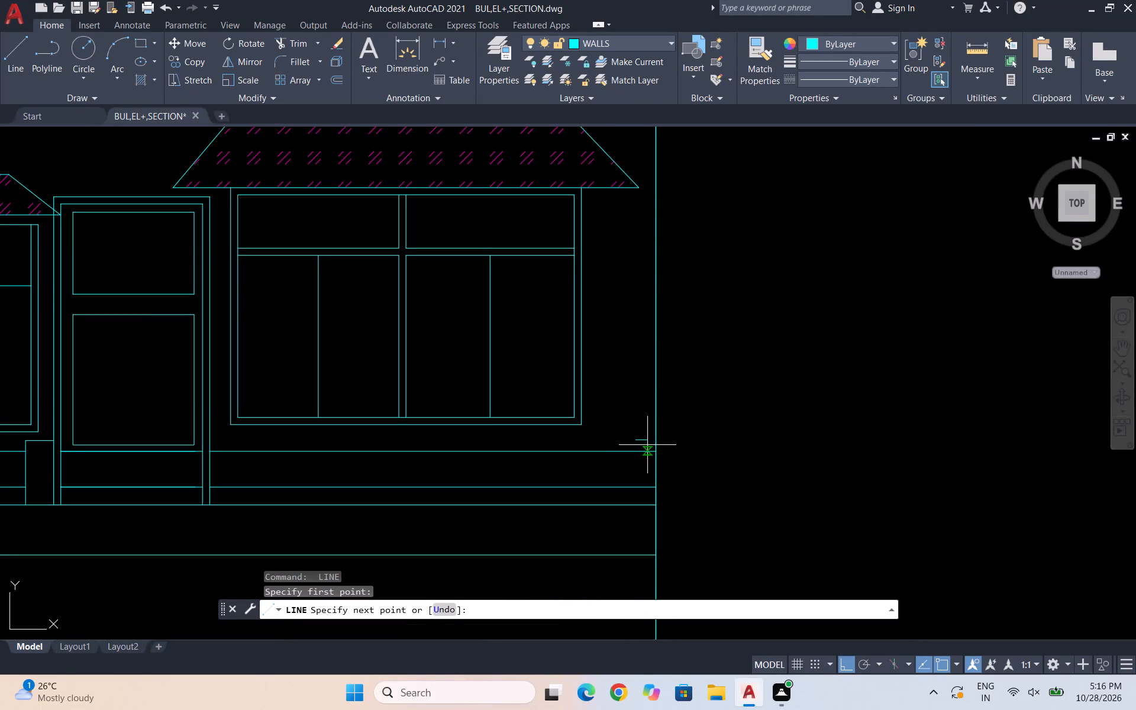
click(656, 440)
key(Escape)
key(space)
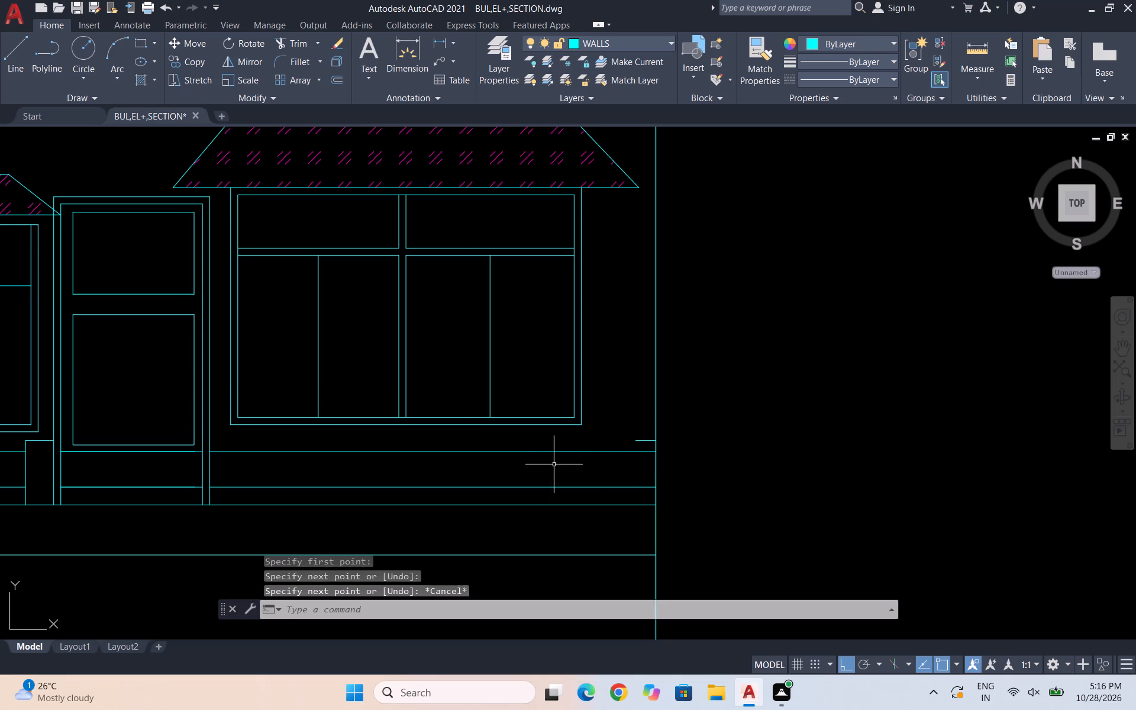
scroll(631, 444, up, 2)
drag(638, 440, 642, 430)
scroll(652, 402, down, 3)
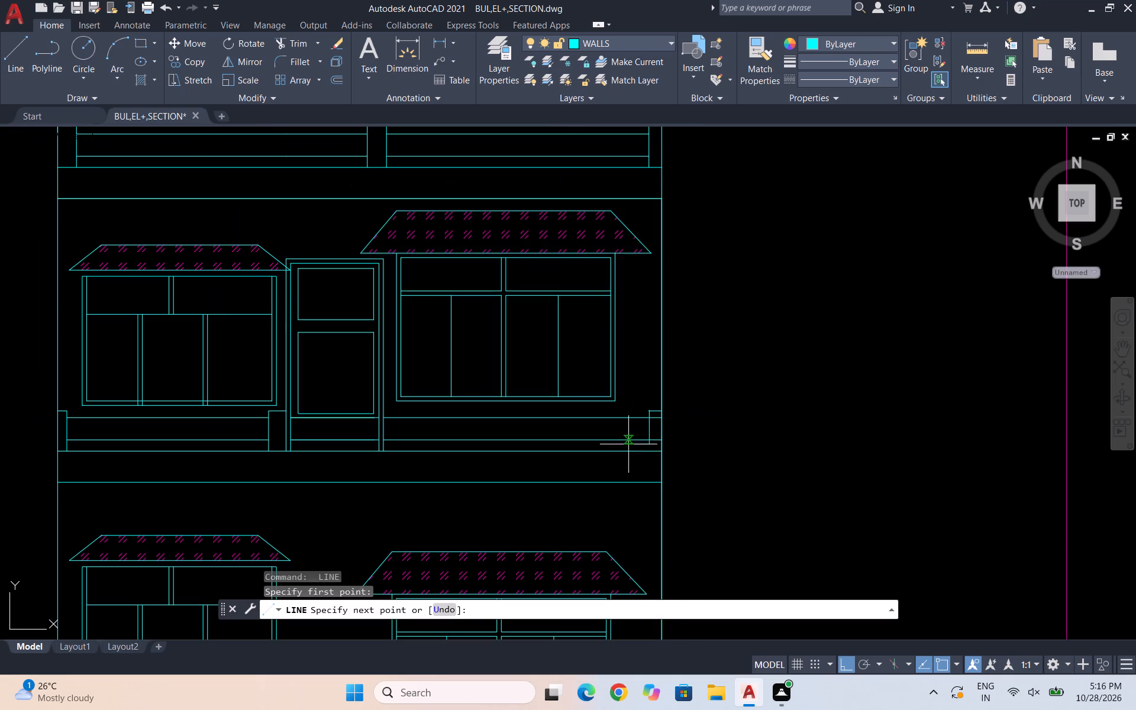
scroll(646, 452, up, 2)
click(651, 449)
key(Escape)
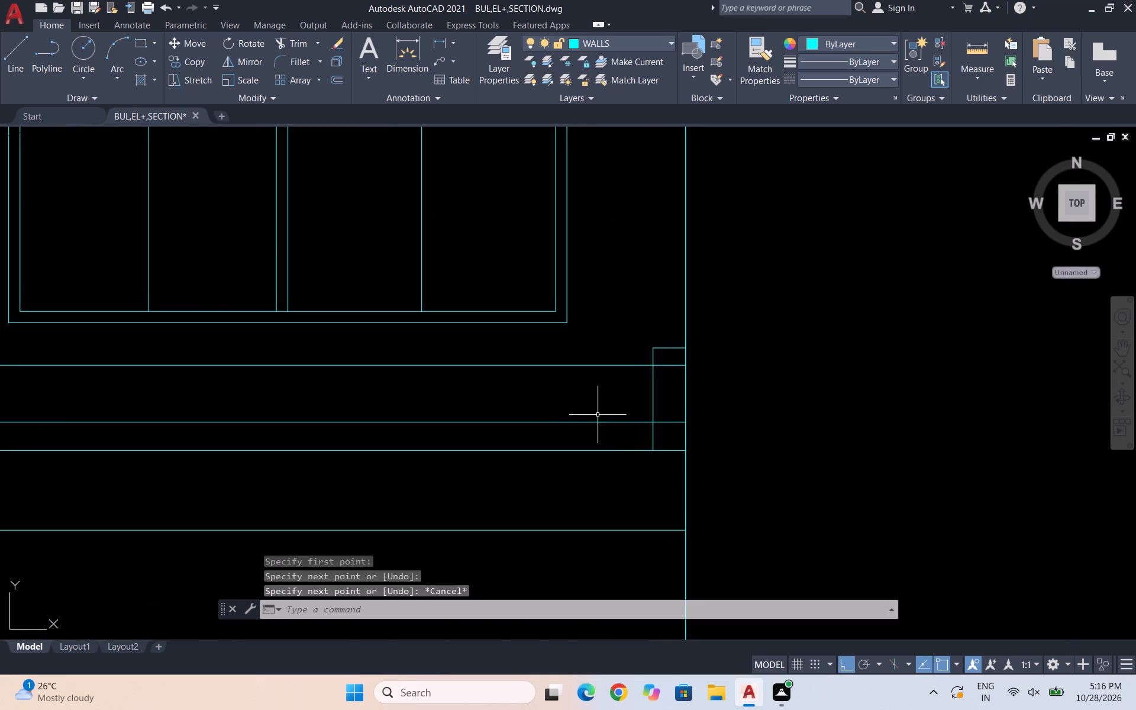
Trim the upper-floor parapet's upper two horizontal lines inside the right end post.
scroll(569, 398, down, 1)
text(tr)
key(Return)
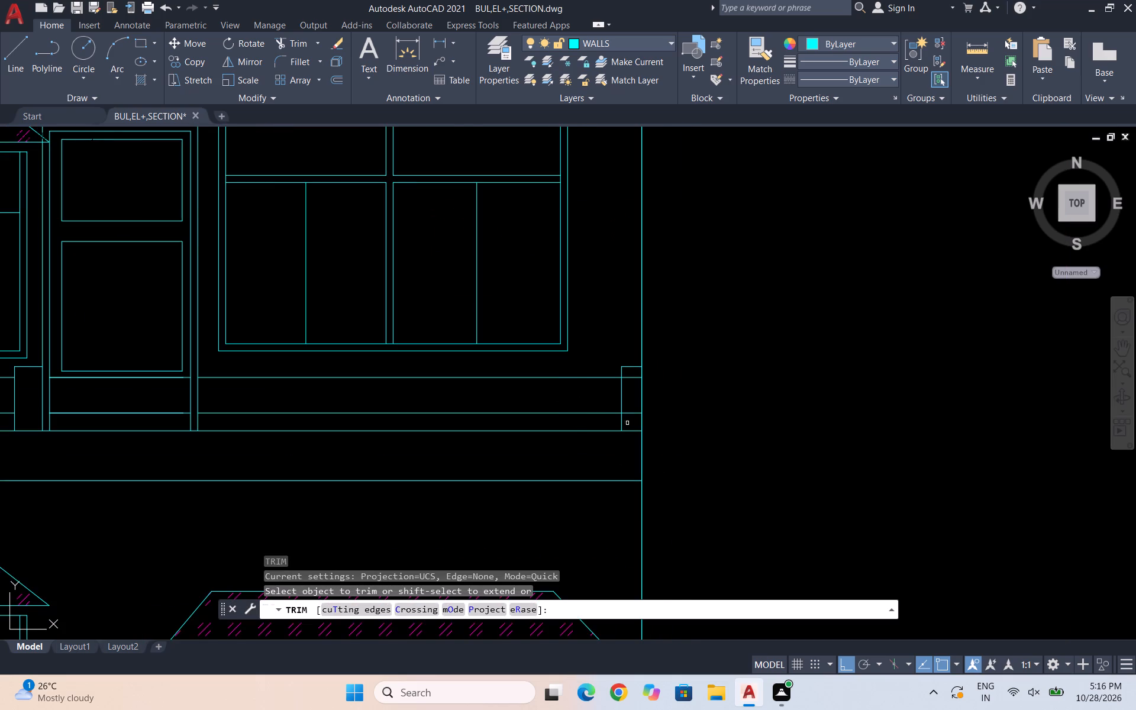
scroll(628, 424, up, 3)
drag(637, 232, 640, 395)
scroll(688, 353, down, 4)
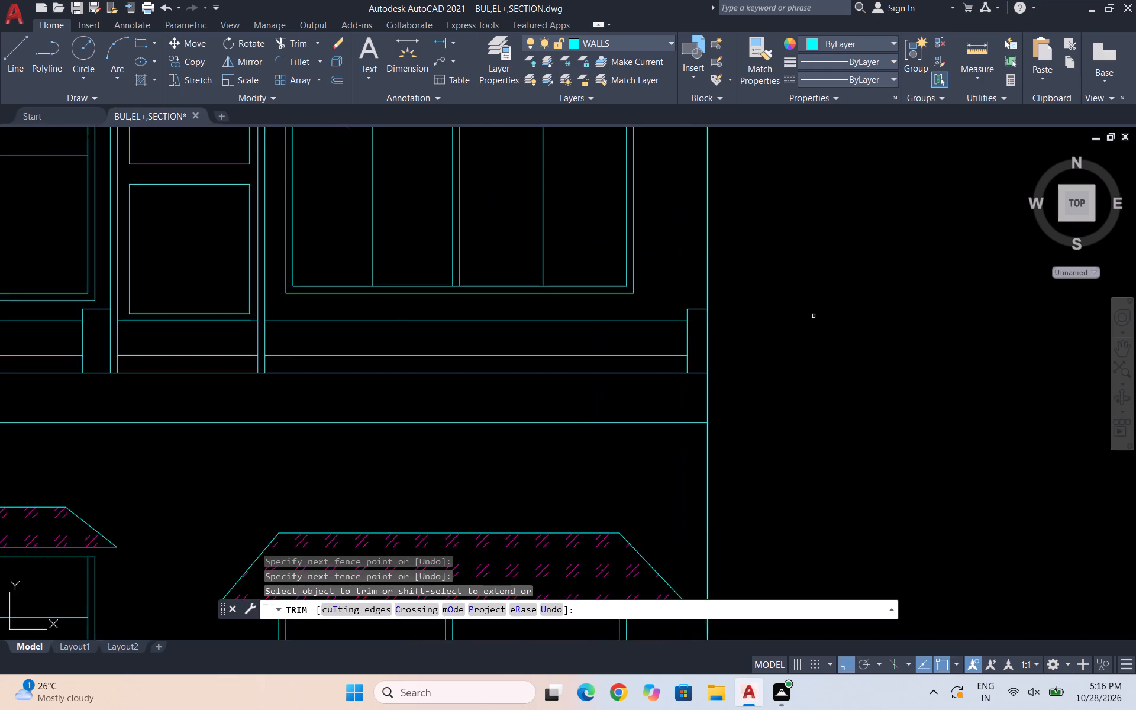
scroll(814, 316, down, 2)
key(Escape)
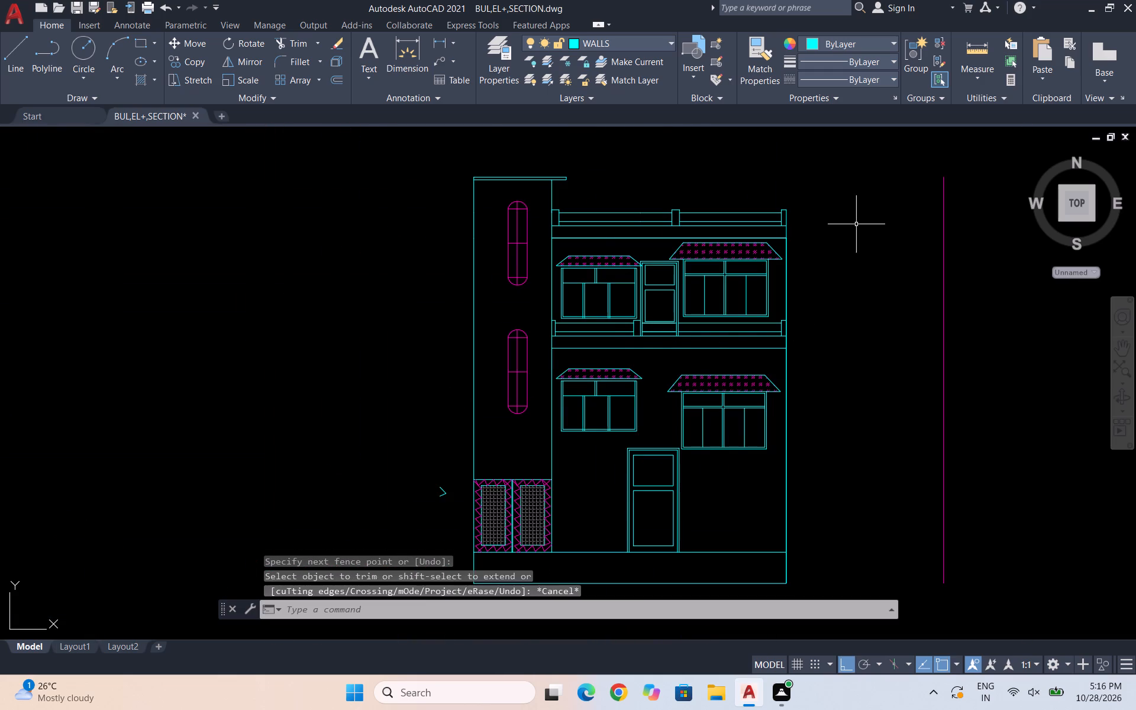
Move the magenta vertical line beside the elevation to the WALLS layer.
scroll(706, 260, down, 2)
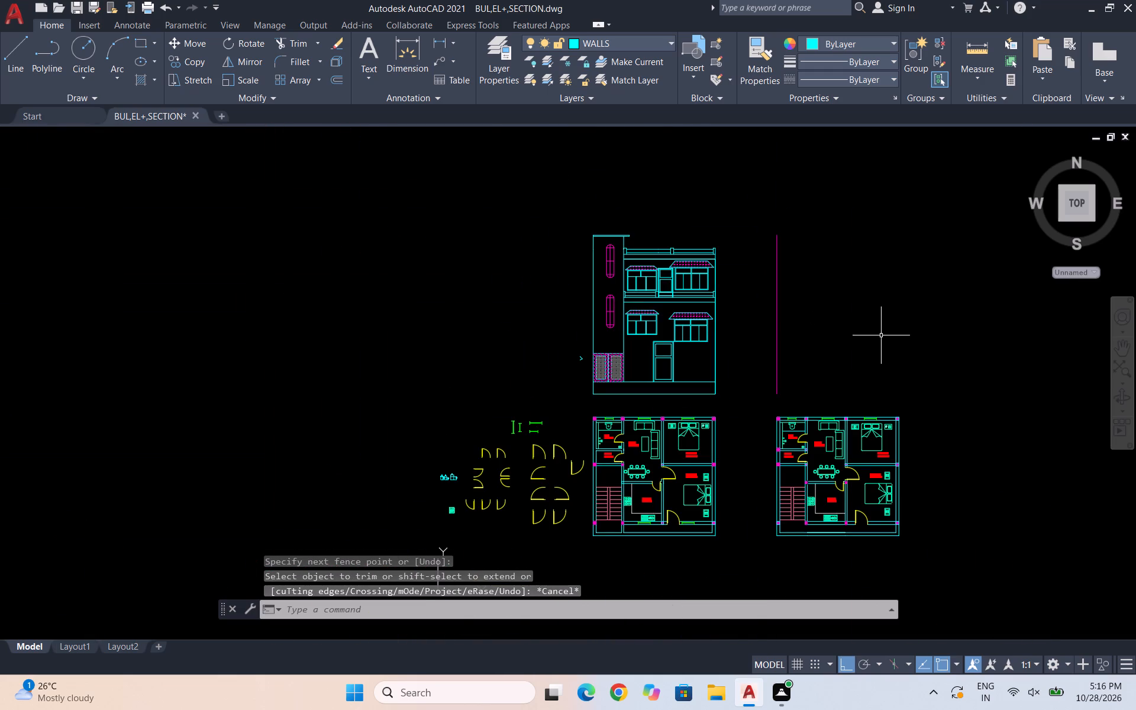
scroll(788, 256, up, 1)
scroll(743, 280, up, 2)
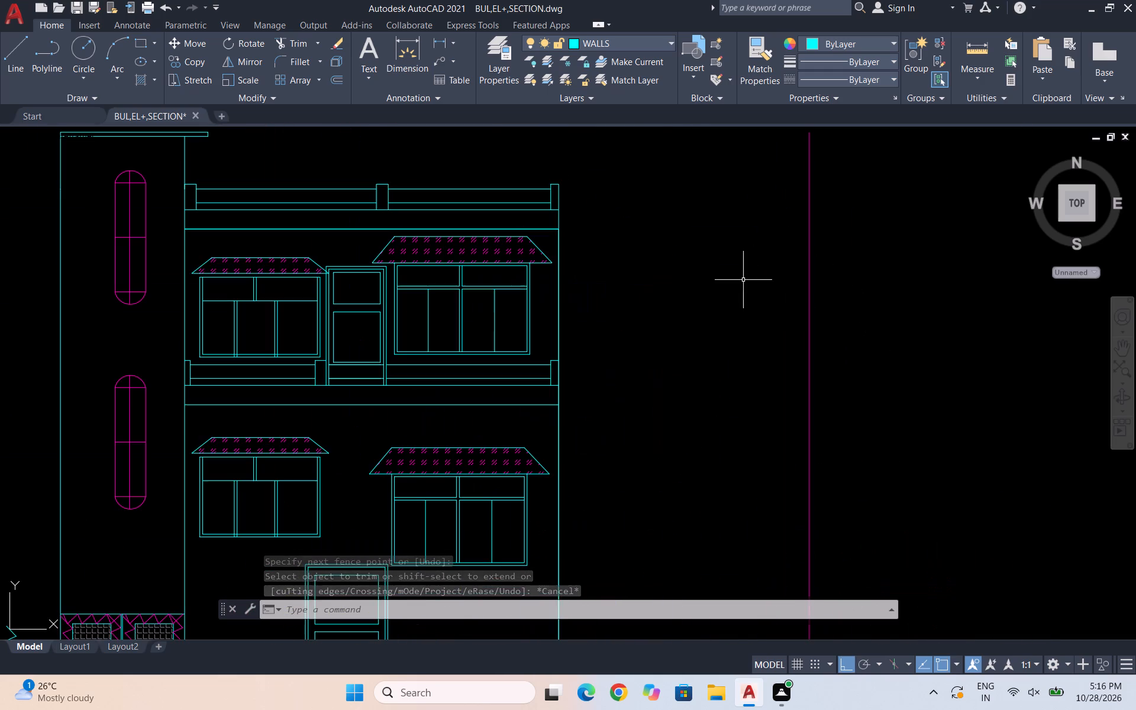
drag(860, 354, 846, 352)
click(801, 340)
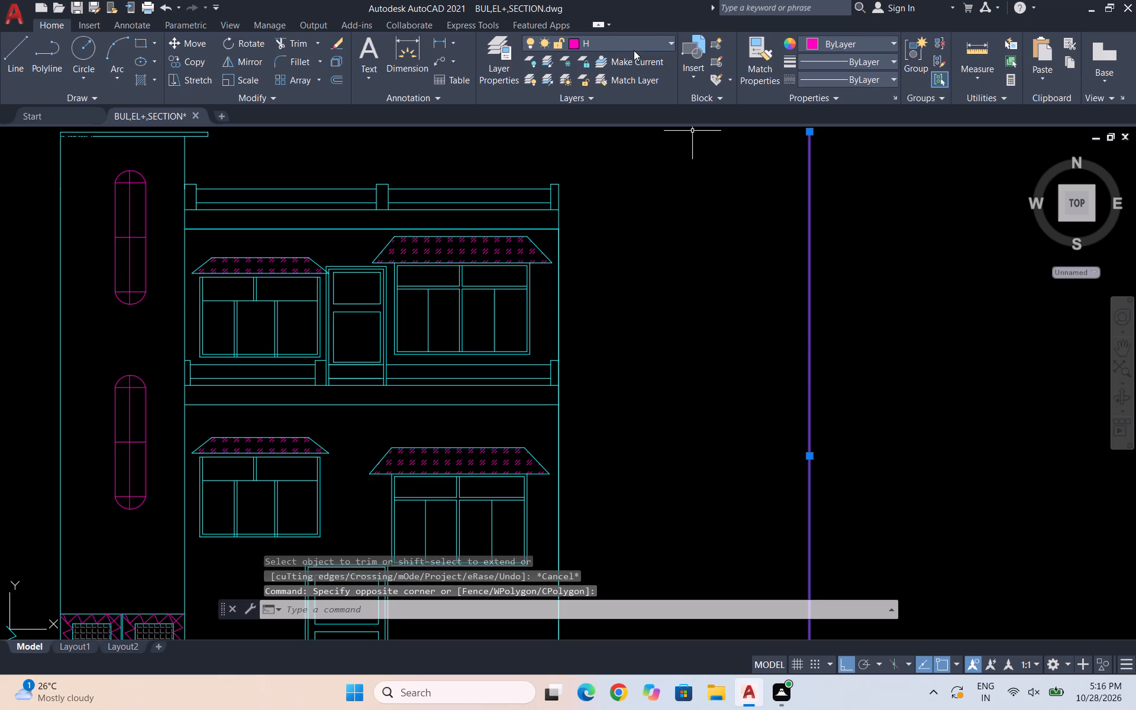
click(634, 50)
click(622, 197)
scroll(611, 222, down, 3)
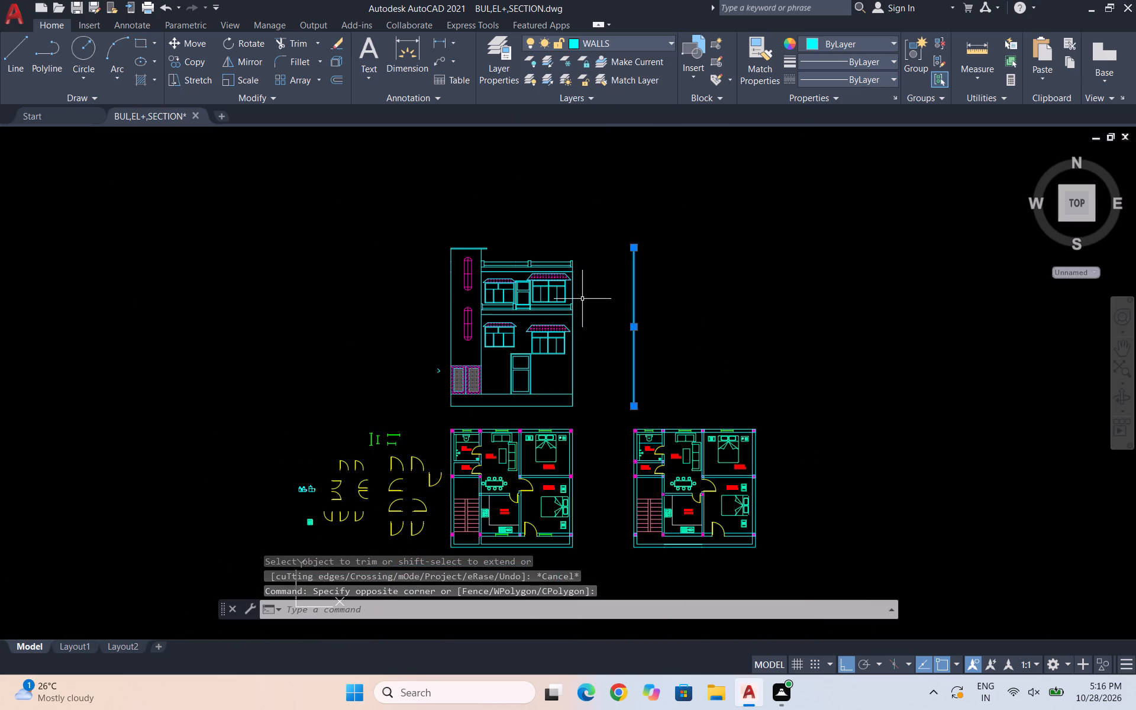
key(Escape)
key(Escape)
key(Escape)
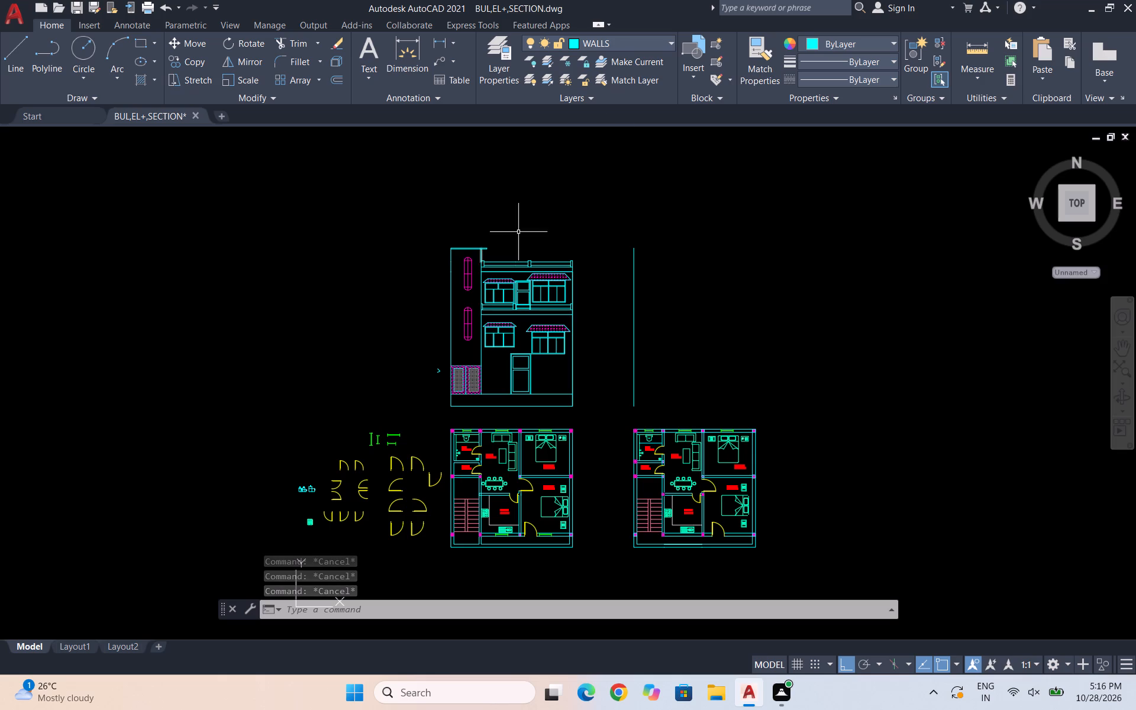
Make LH the current layer.
click(627, 50)
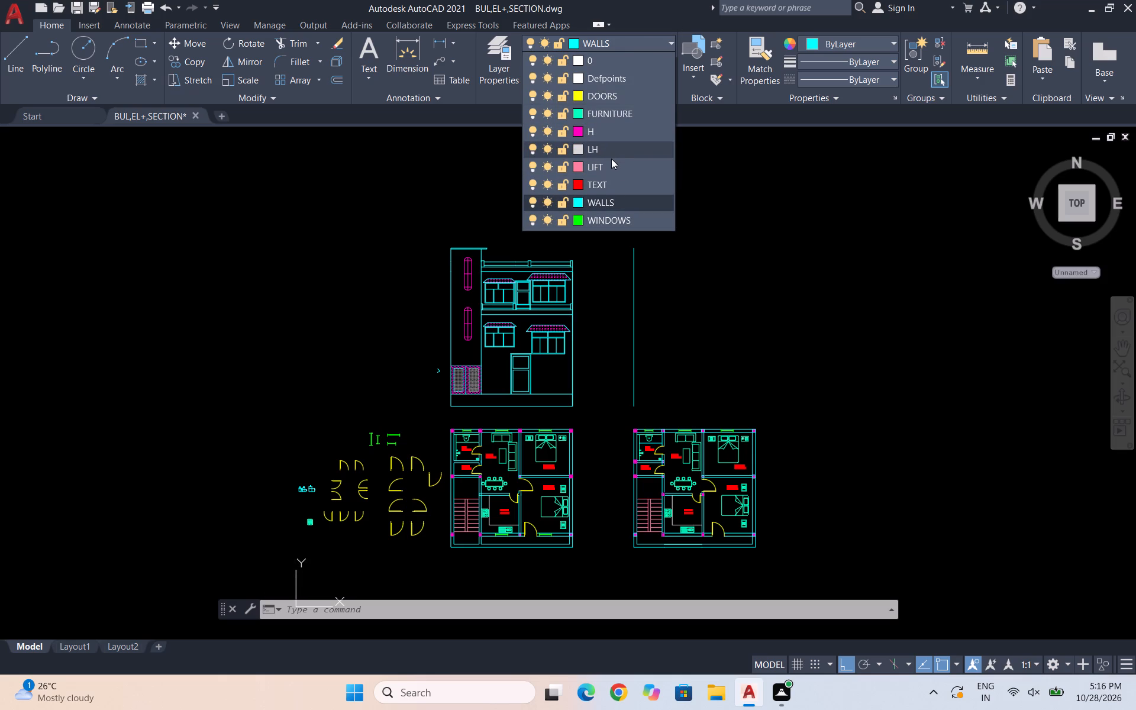
click(596, 154)
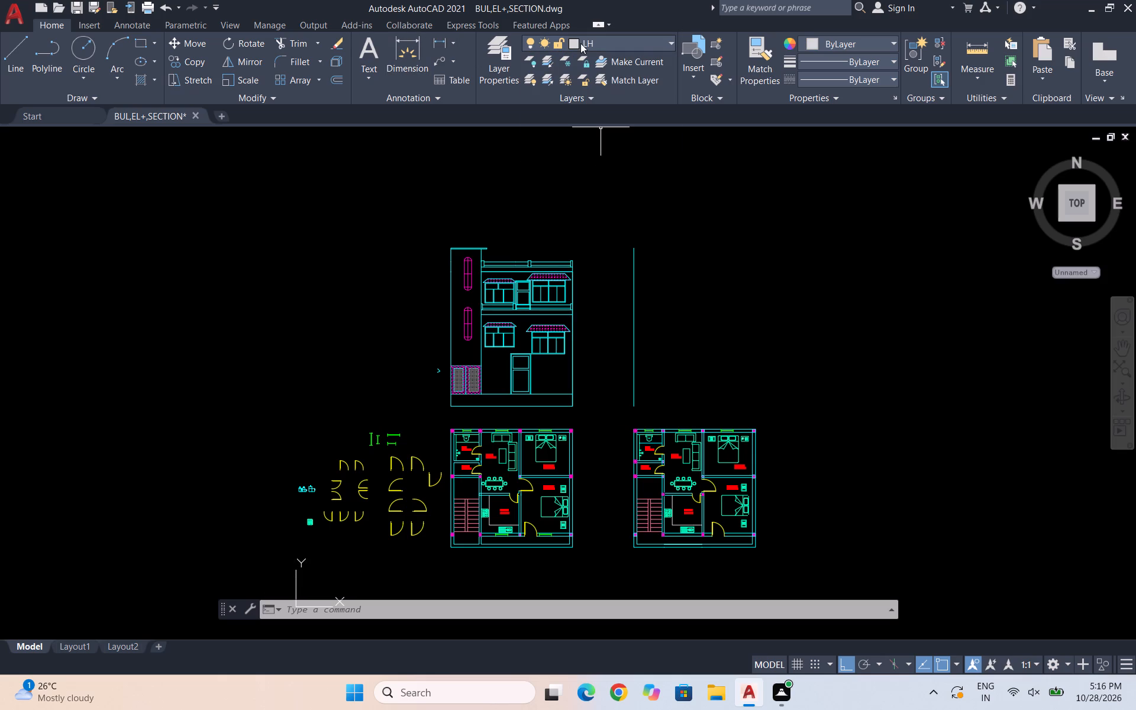
Create a layer named dim with index colour 191.
click(515, 48)
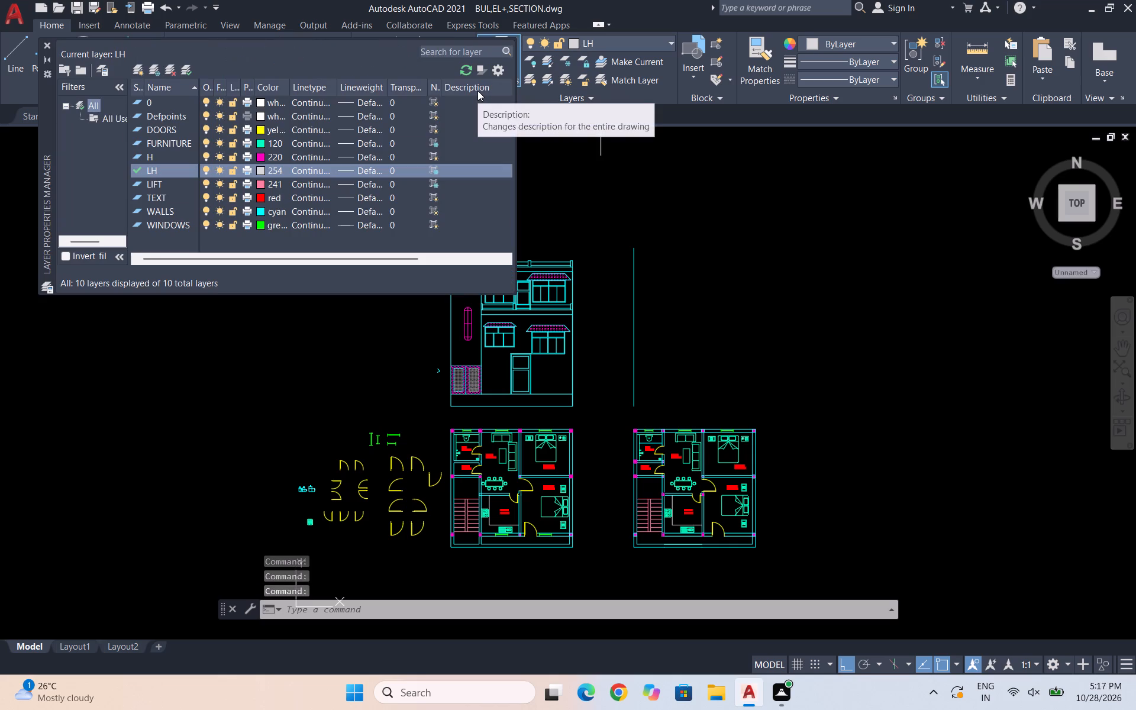
click(151, 63)
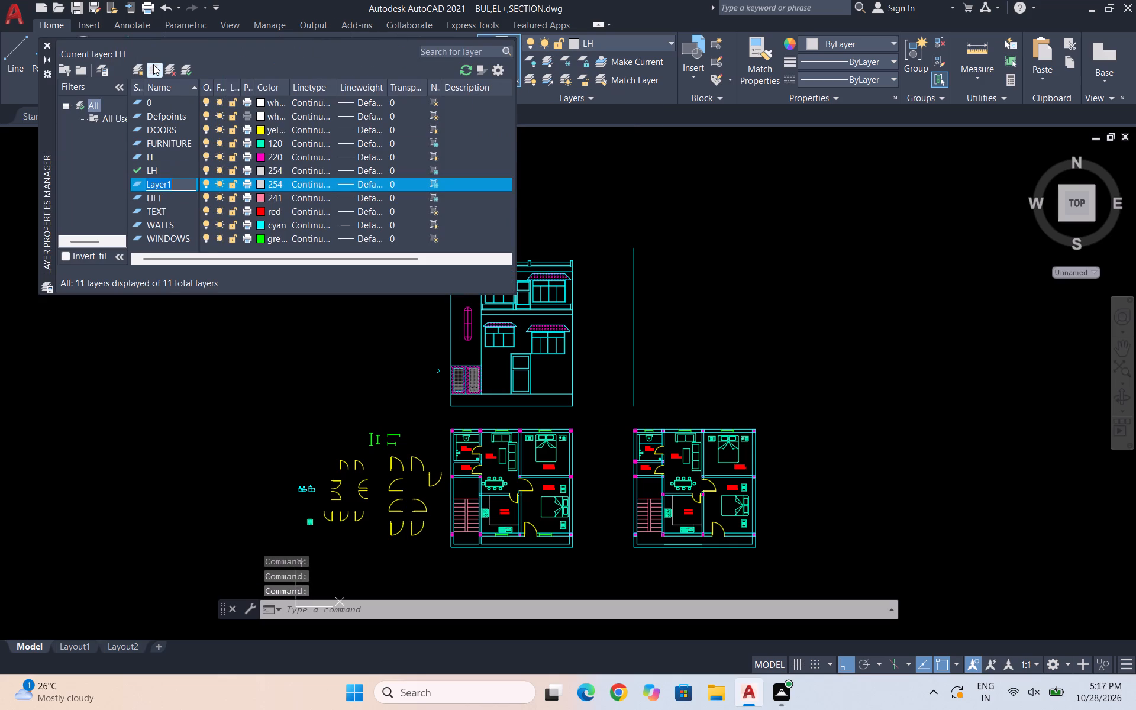
text(dim)
click(260, 186)
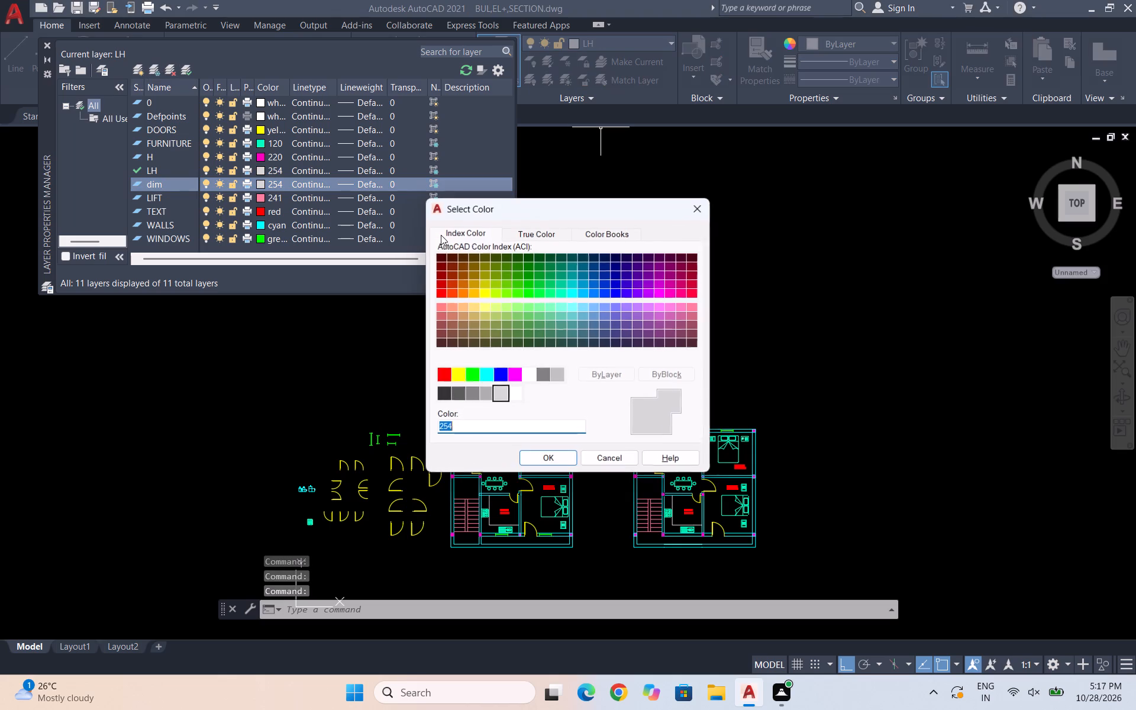
click(525, 309)
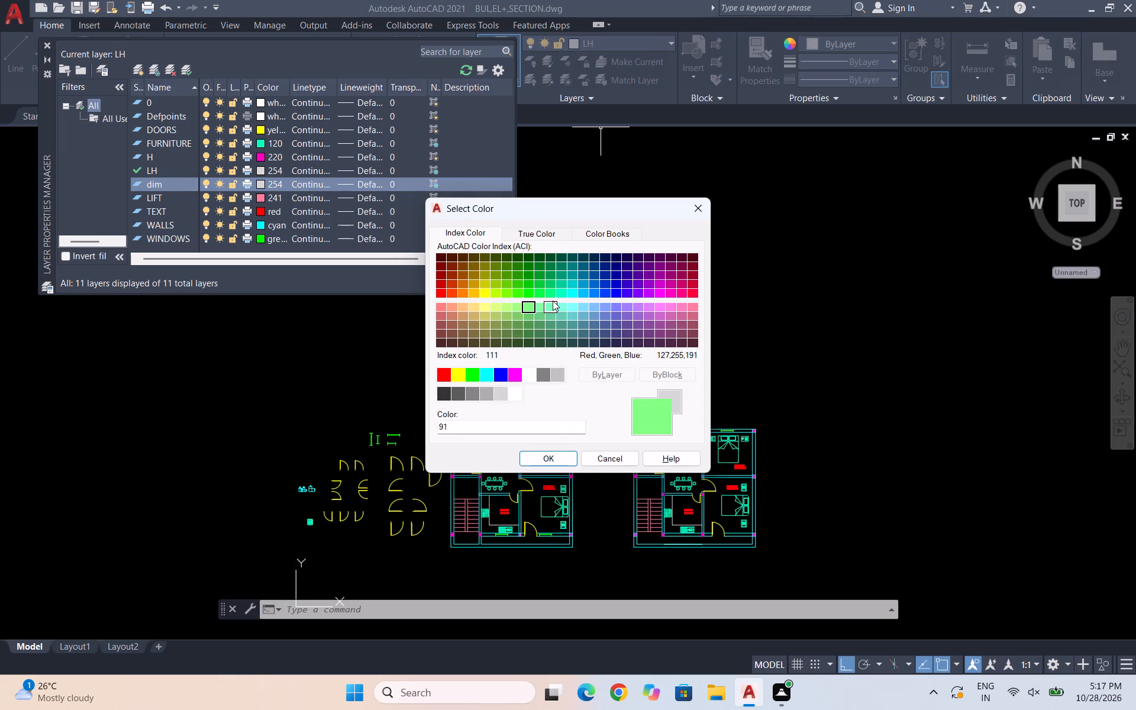
click(485, 294)
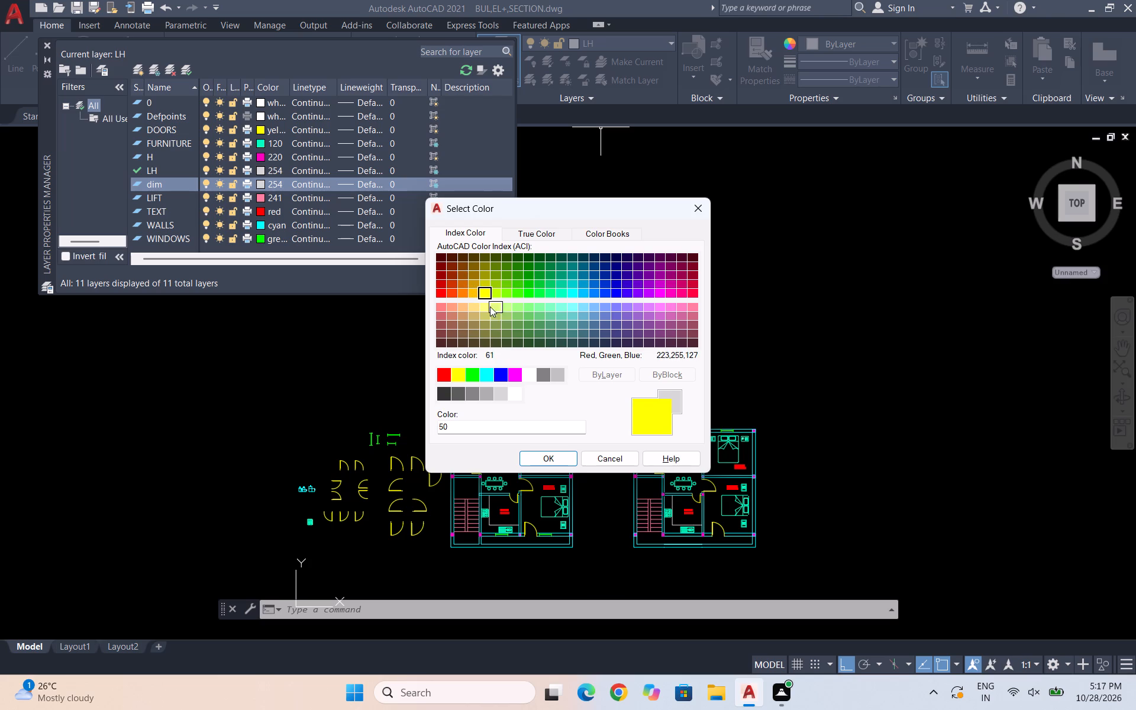
click(506, 312)
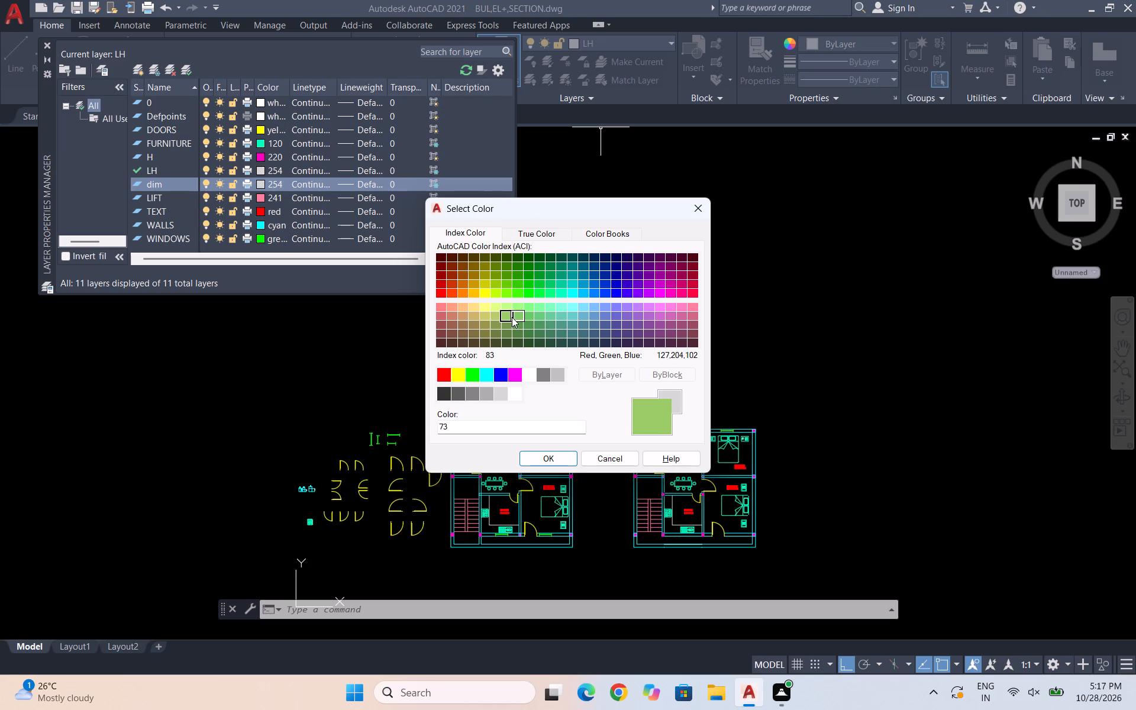
click(512, 314)
click(573, 314)
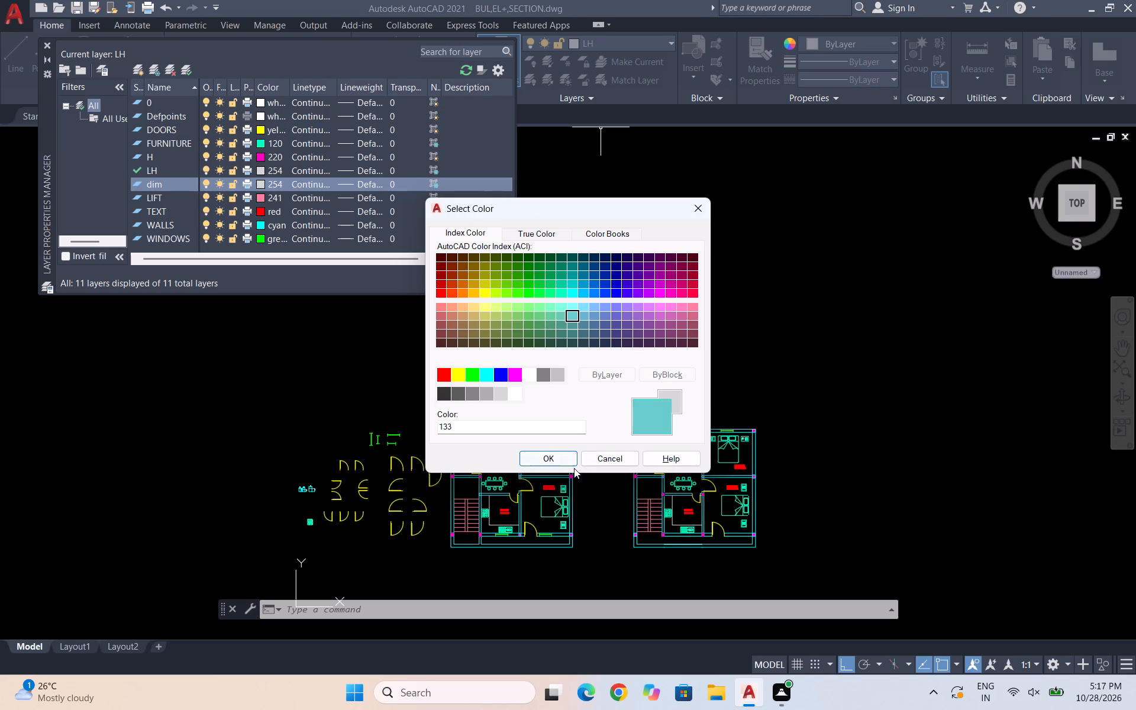
click(657, 317)
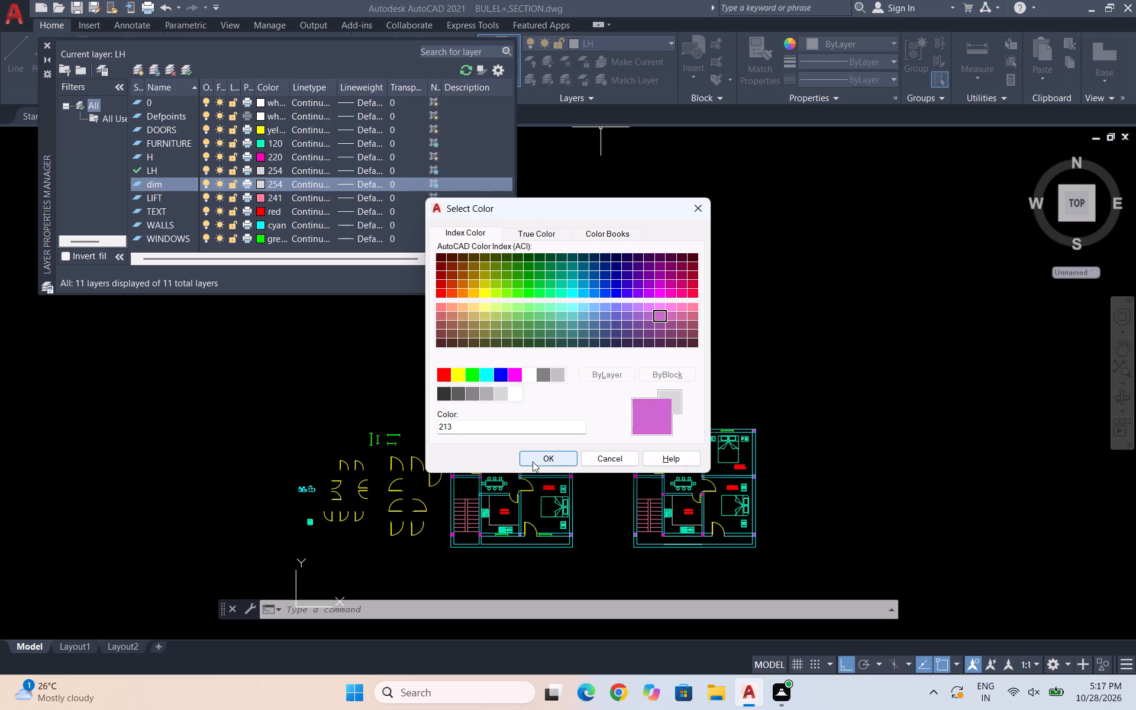
click(635, 302)
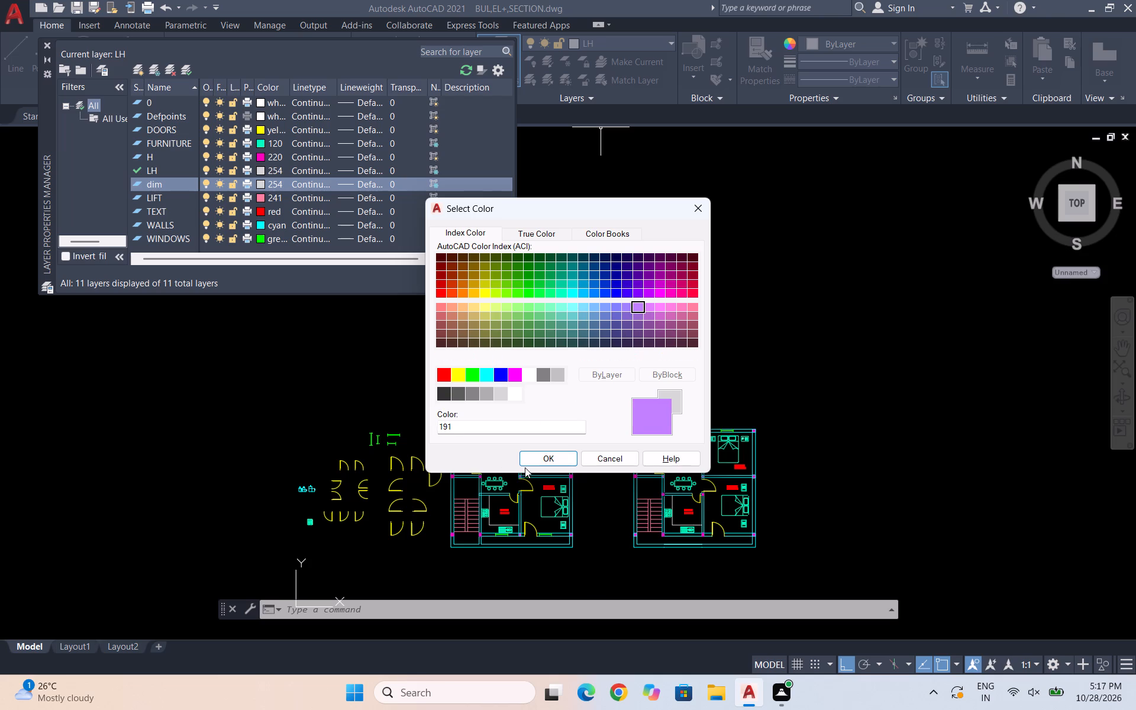
click(527, 460)
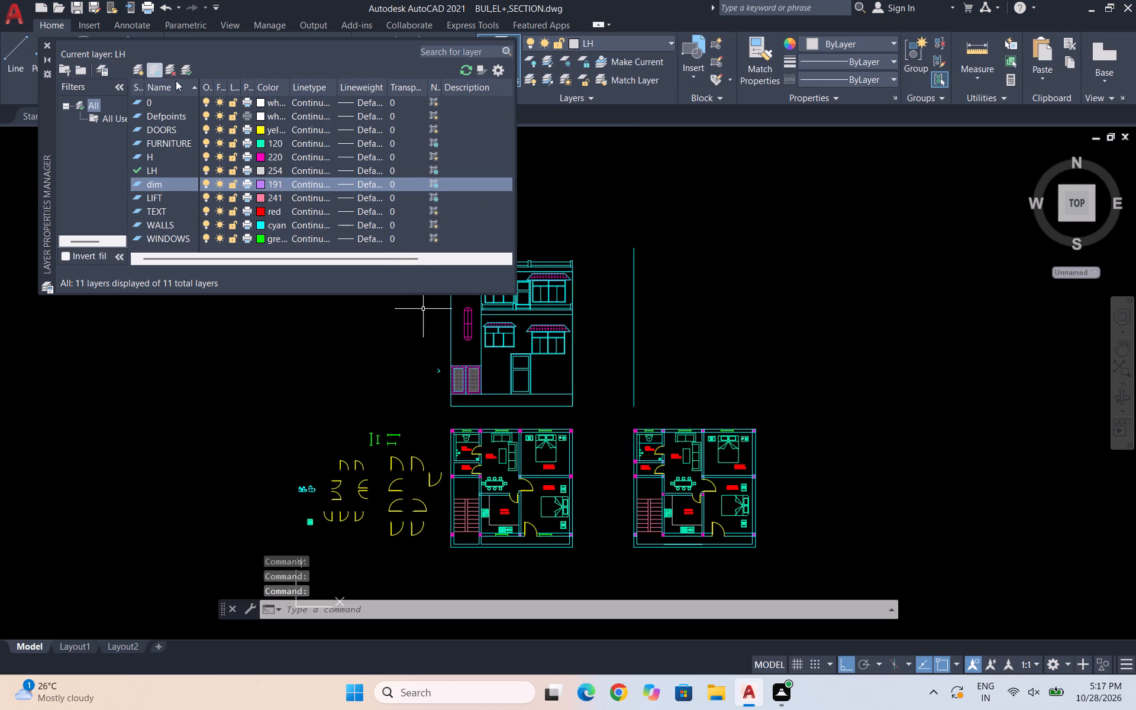
Make dim the current layer and close the layer manager.
click(186, 64)
click(51, 41)
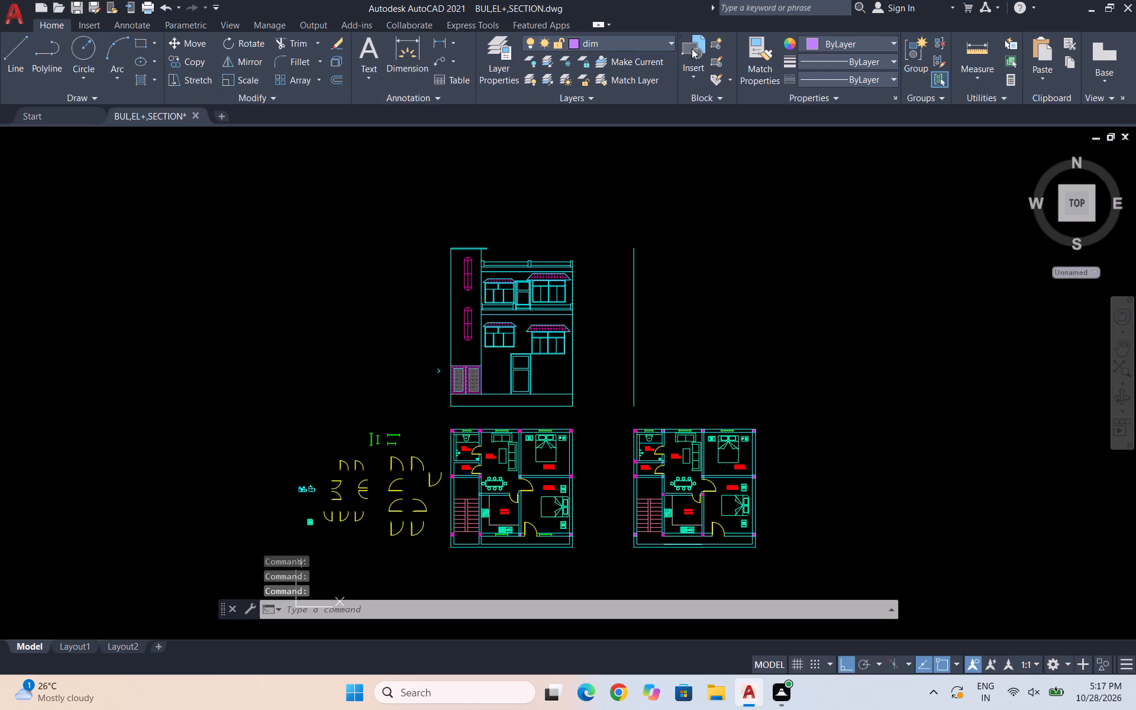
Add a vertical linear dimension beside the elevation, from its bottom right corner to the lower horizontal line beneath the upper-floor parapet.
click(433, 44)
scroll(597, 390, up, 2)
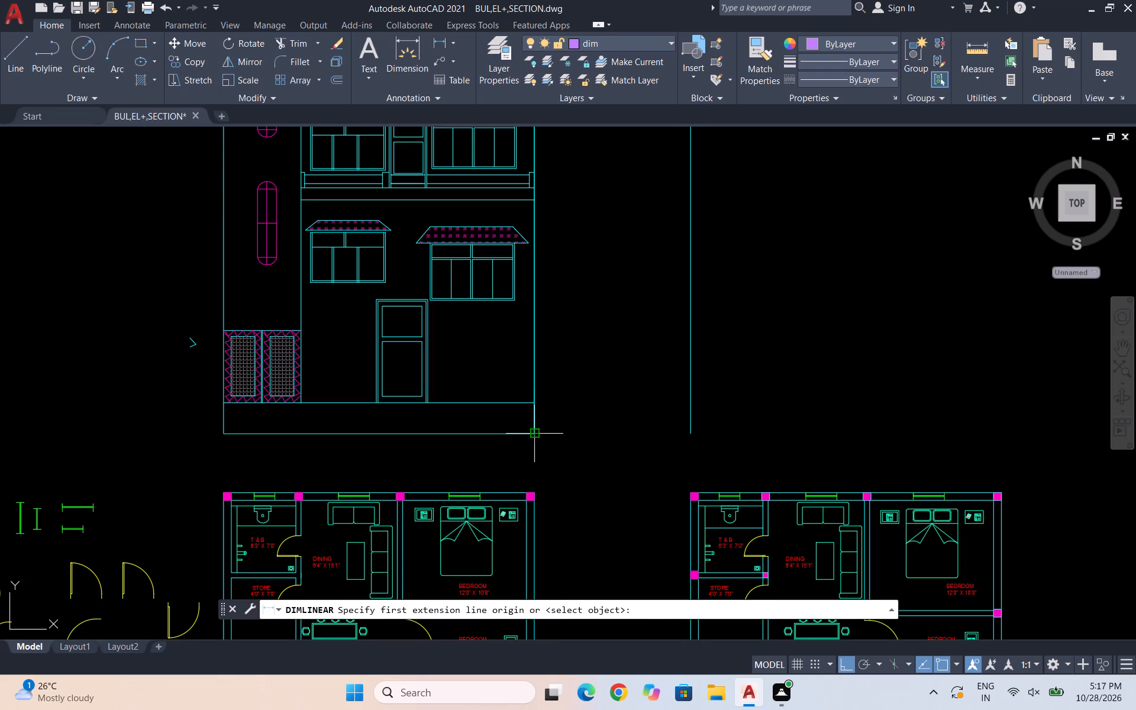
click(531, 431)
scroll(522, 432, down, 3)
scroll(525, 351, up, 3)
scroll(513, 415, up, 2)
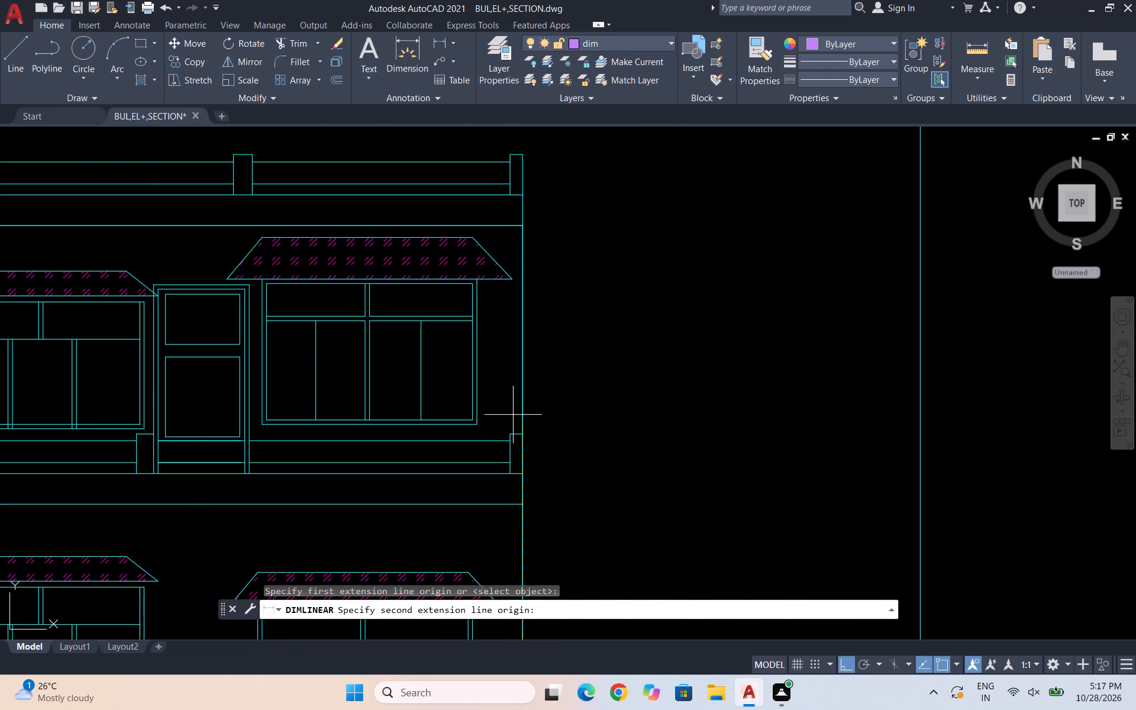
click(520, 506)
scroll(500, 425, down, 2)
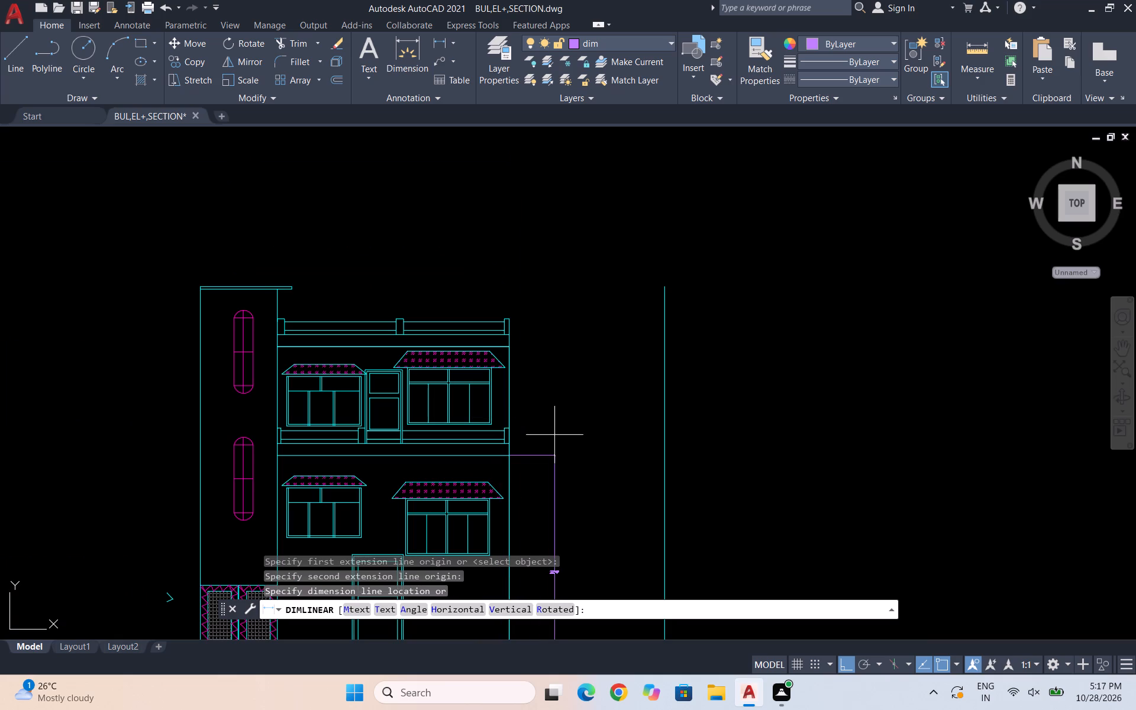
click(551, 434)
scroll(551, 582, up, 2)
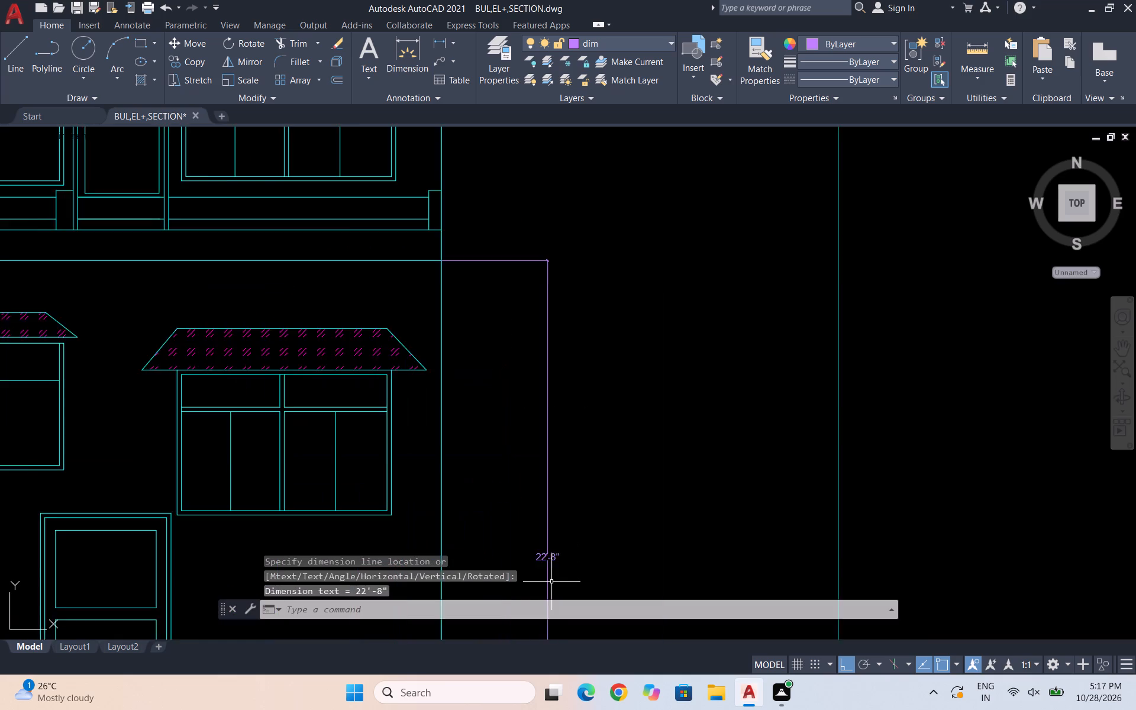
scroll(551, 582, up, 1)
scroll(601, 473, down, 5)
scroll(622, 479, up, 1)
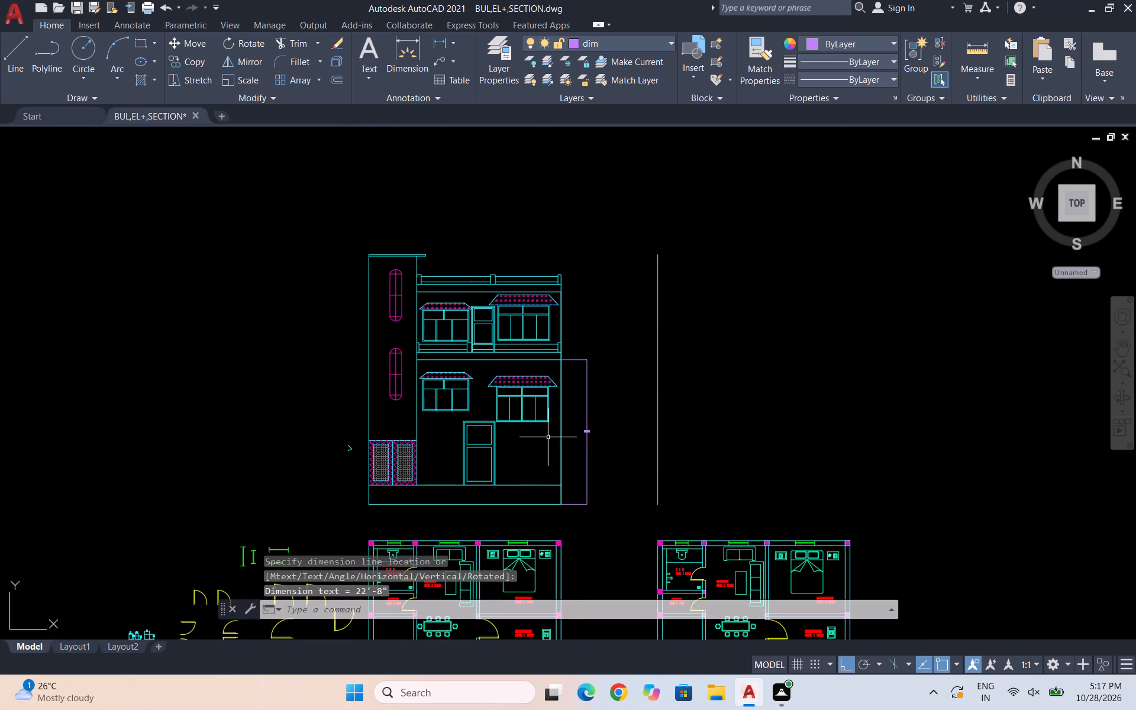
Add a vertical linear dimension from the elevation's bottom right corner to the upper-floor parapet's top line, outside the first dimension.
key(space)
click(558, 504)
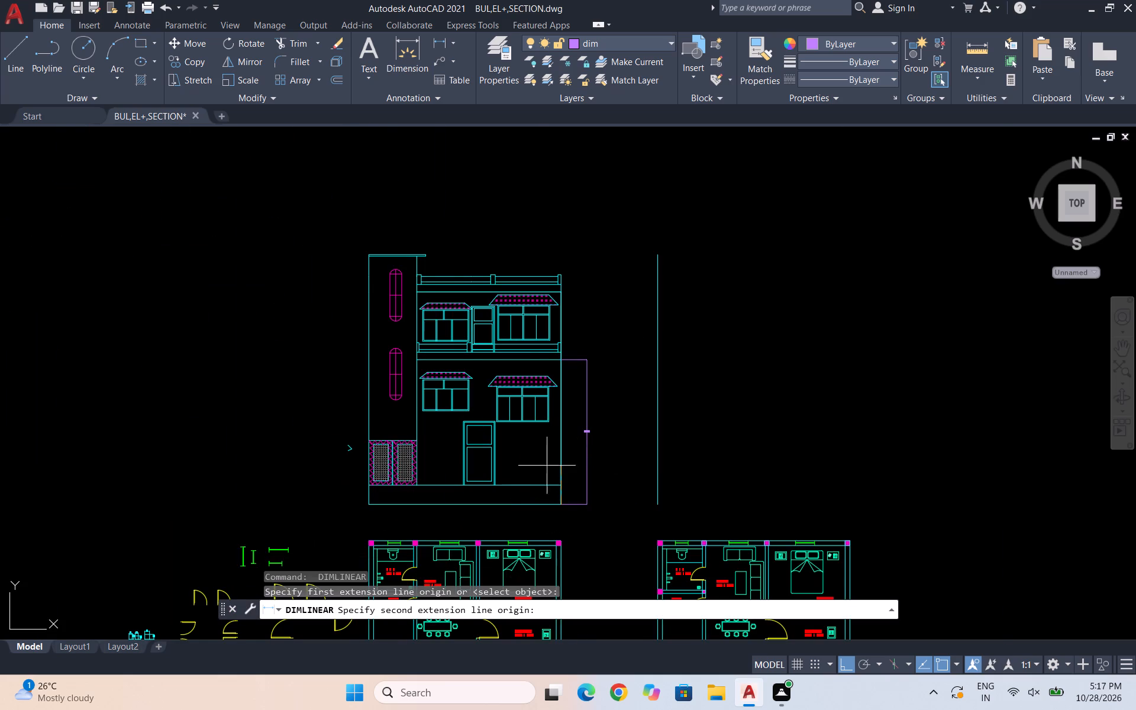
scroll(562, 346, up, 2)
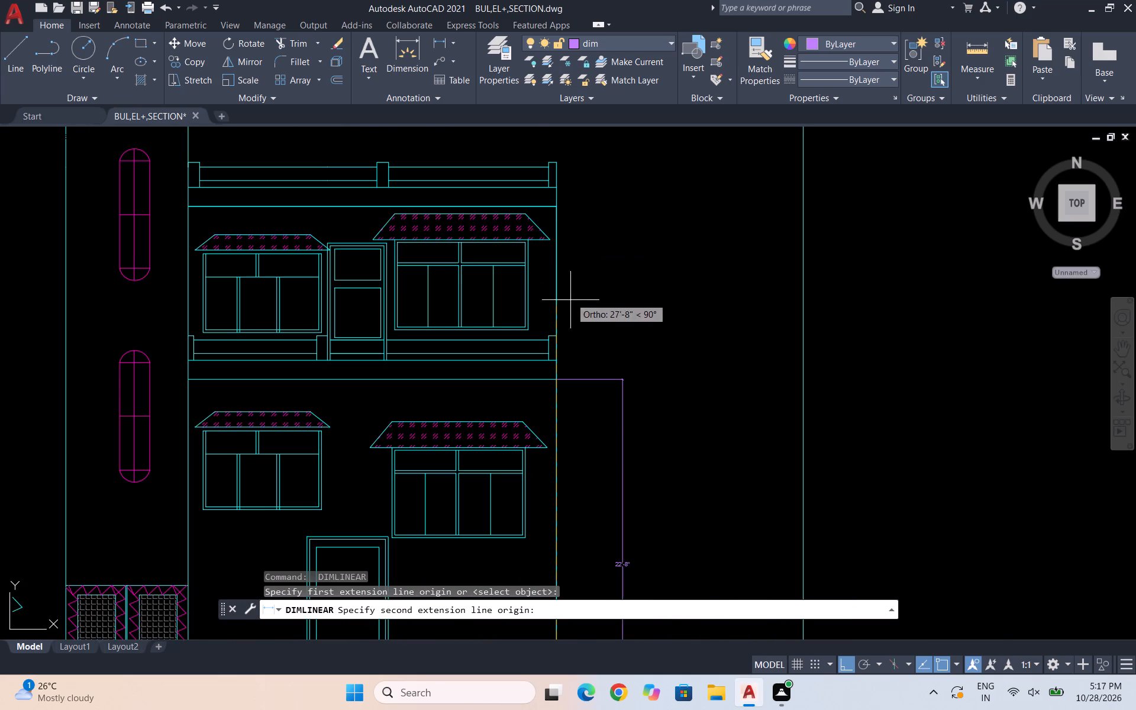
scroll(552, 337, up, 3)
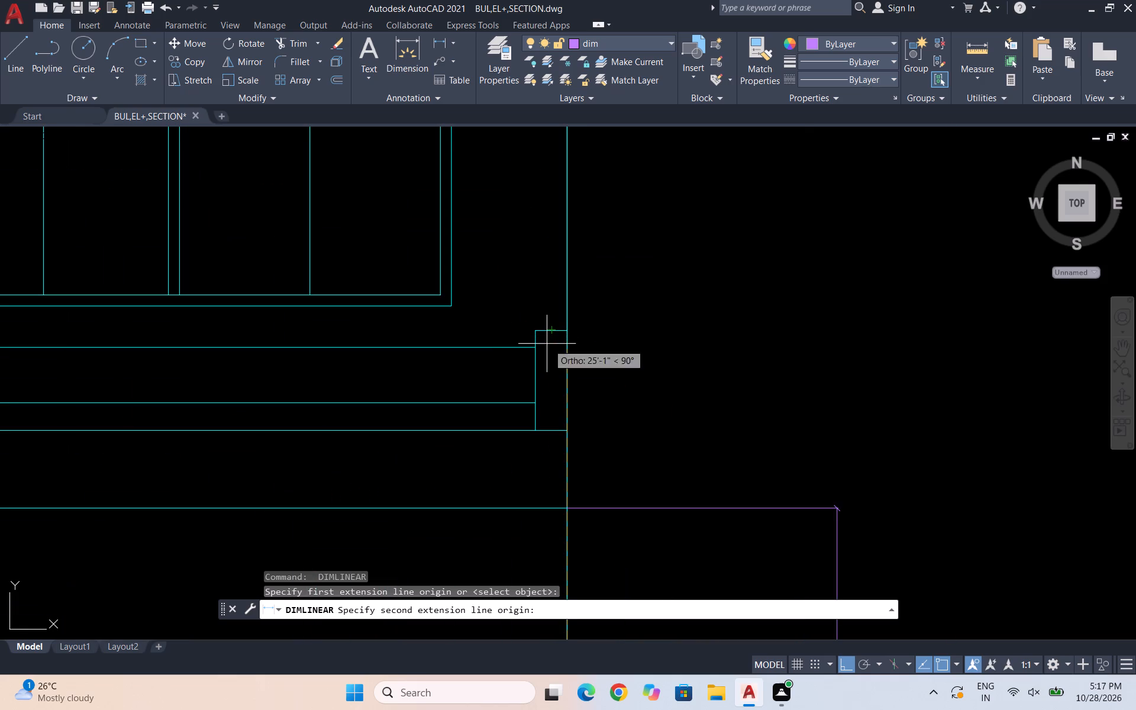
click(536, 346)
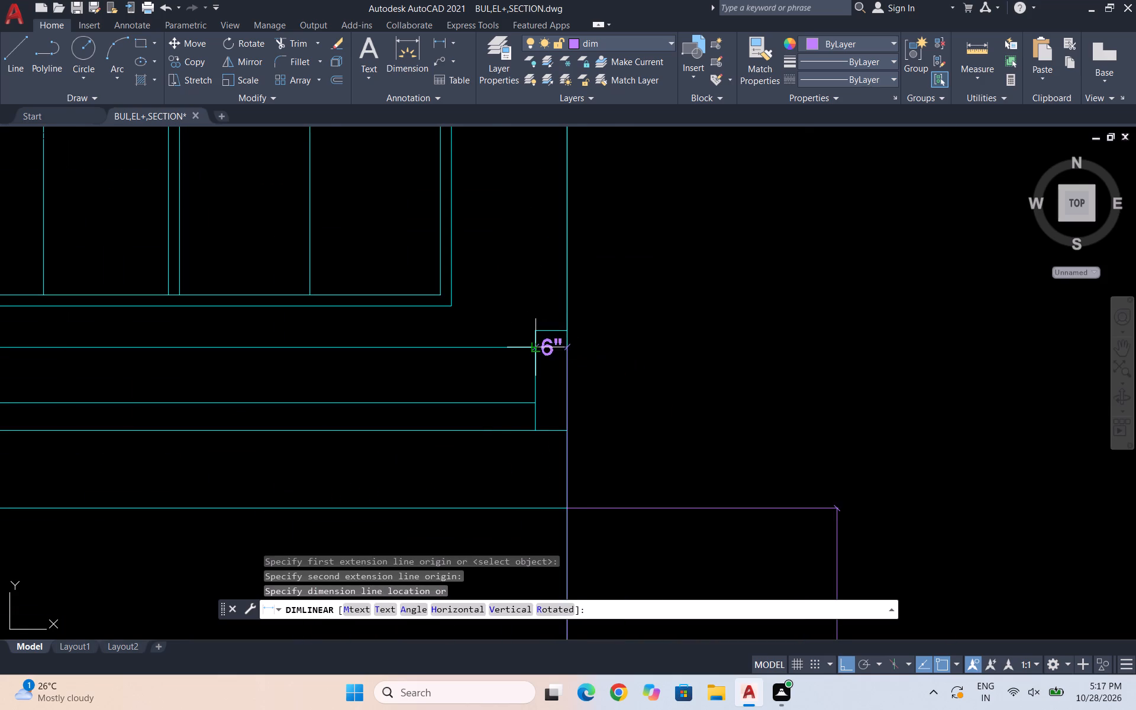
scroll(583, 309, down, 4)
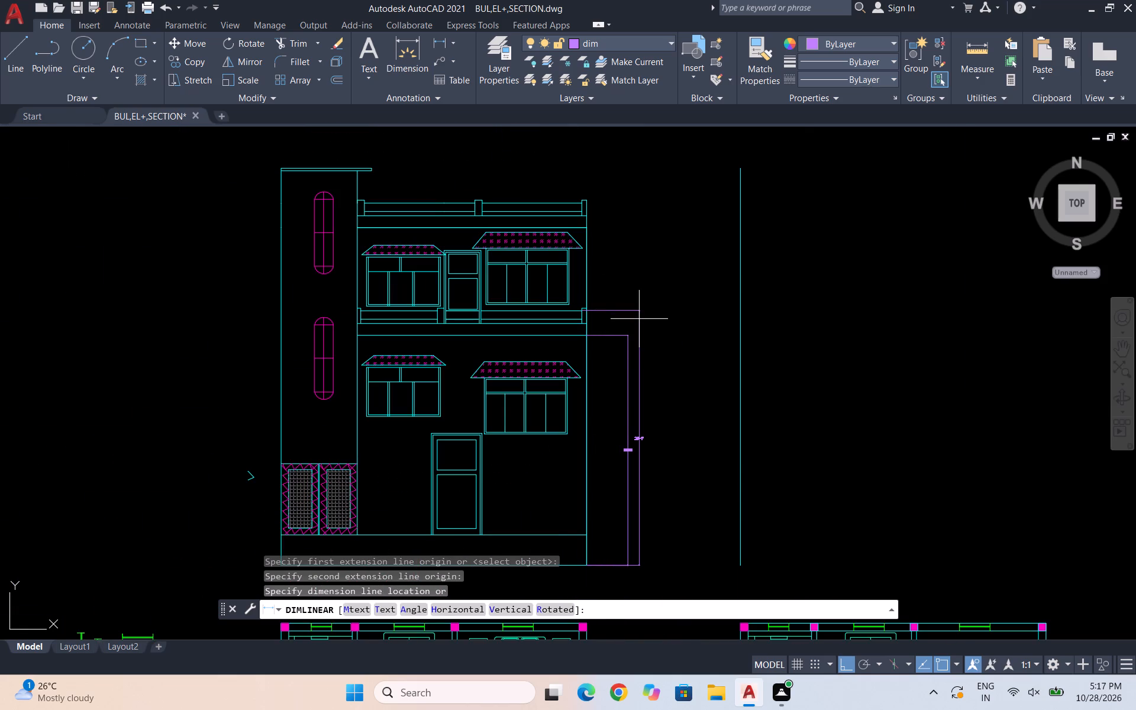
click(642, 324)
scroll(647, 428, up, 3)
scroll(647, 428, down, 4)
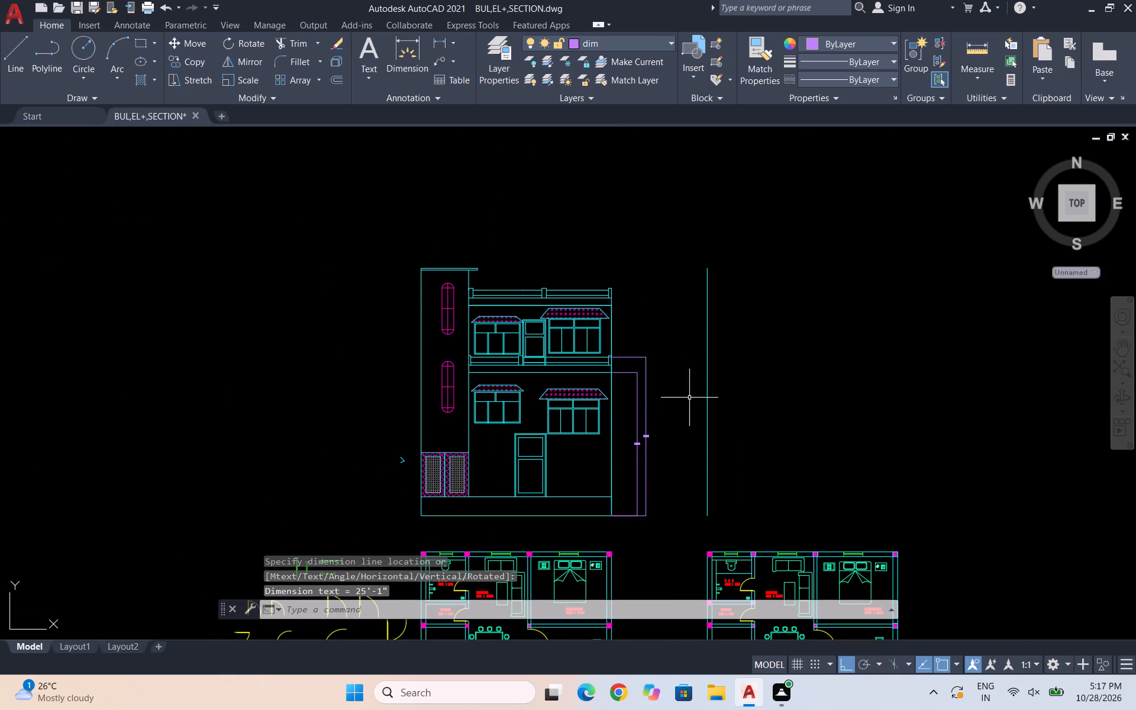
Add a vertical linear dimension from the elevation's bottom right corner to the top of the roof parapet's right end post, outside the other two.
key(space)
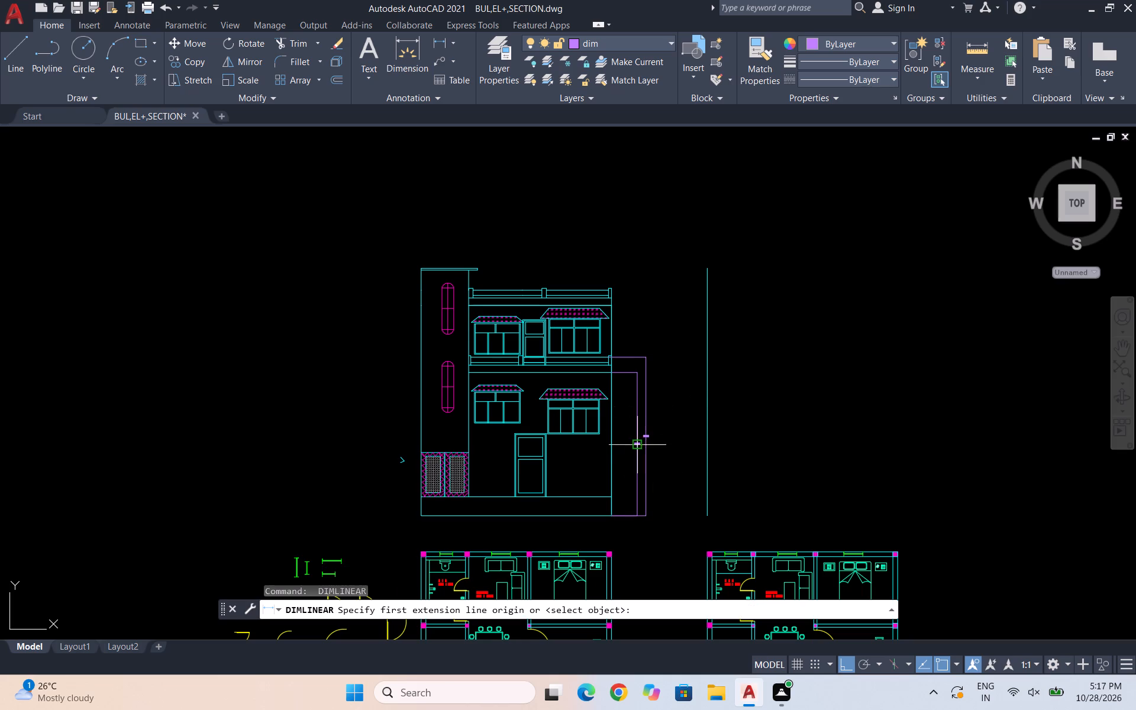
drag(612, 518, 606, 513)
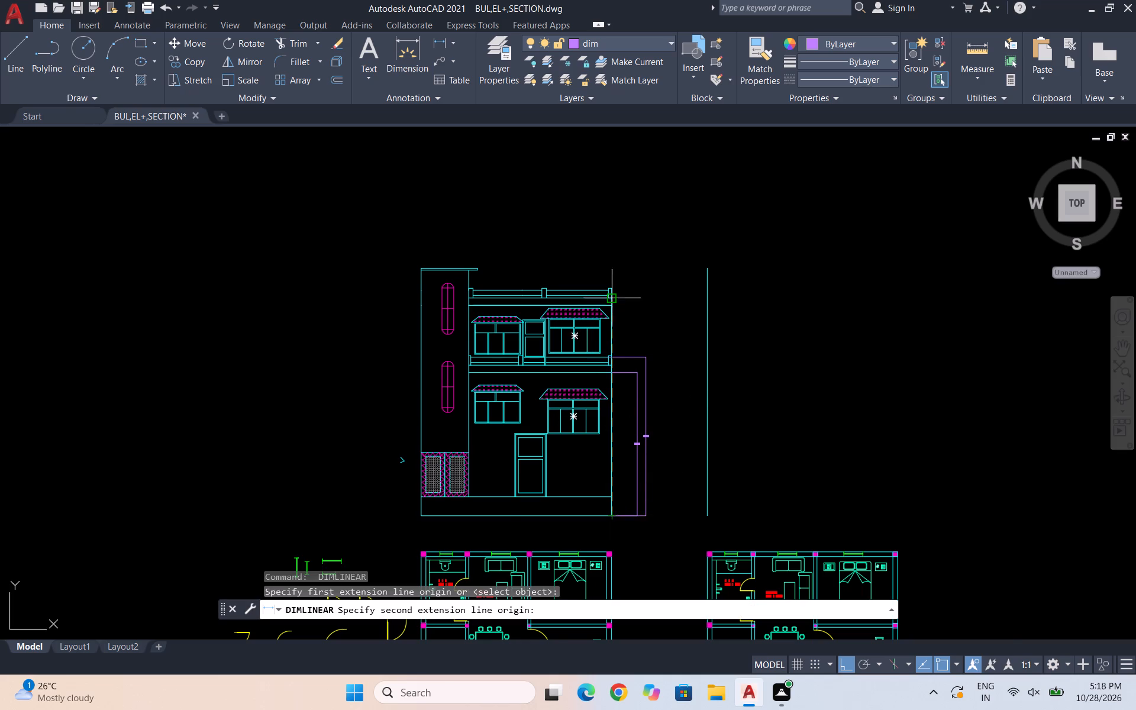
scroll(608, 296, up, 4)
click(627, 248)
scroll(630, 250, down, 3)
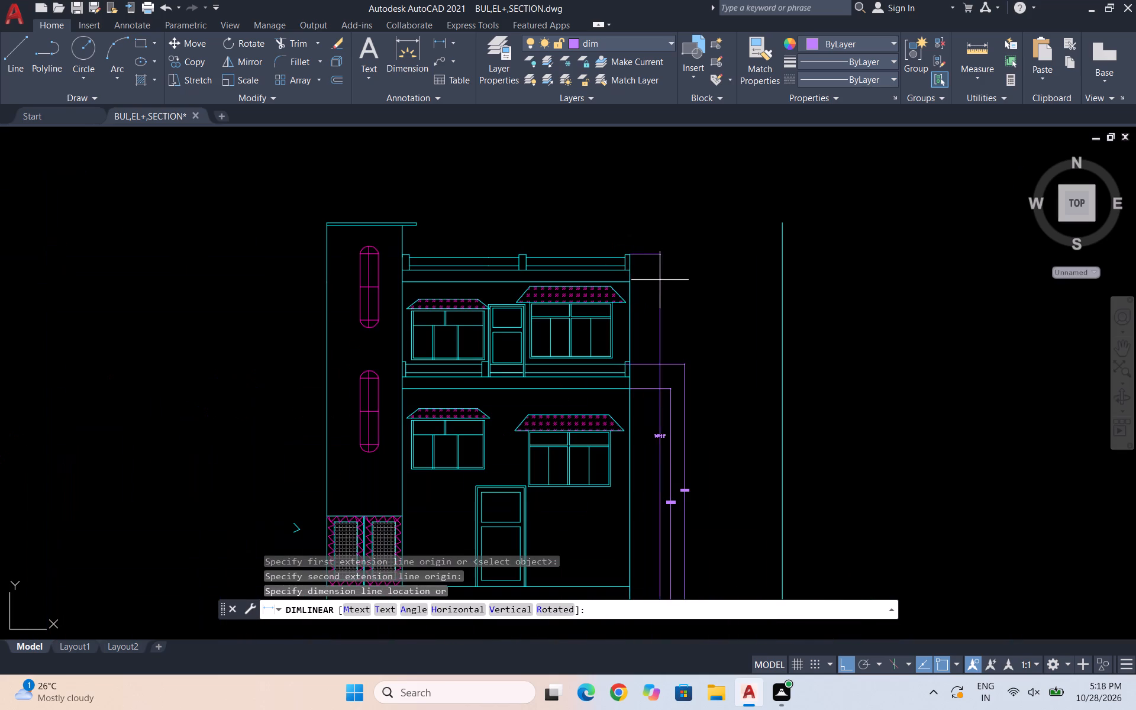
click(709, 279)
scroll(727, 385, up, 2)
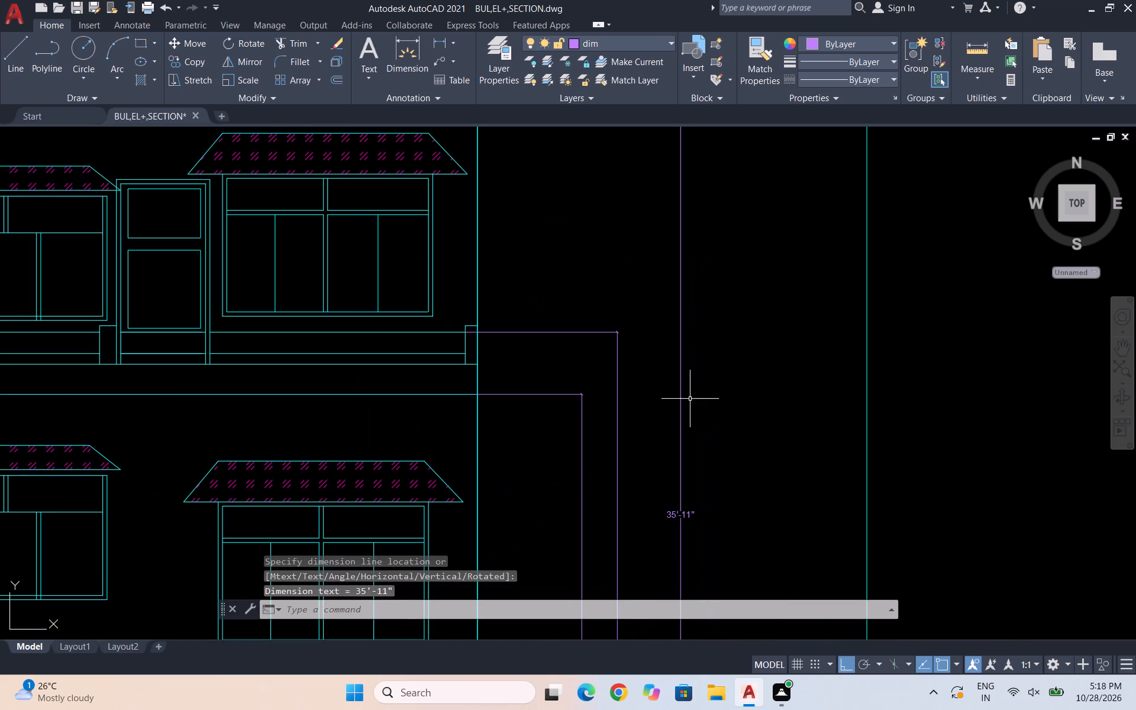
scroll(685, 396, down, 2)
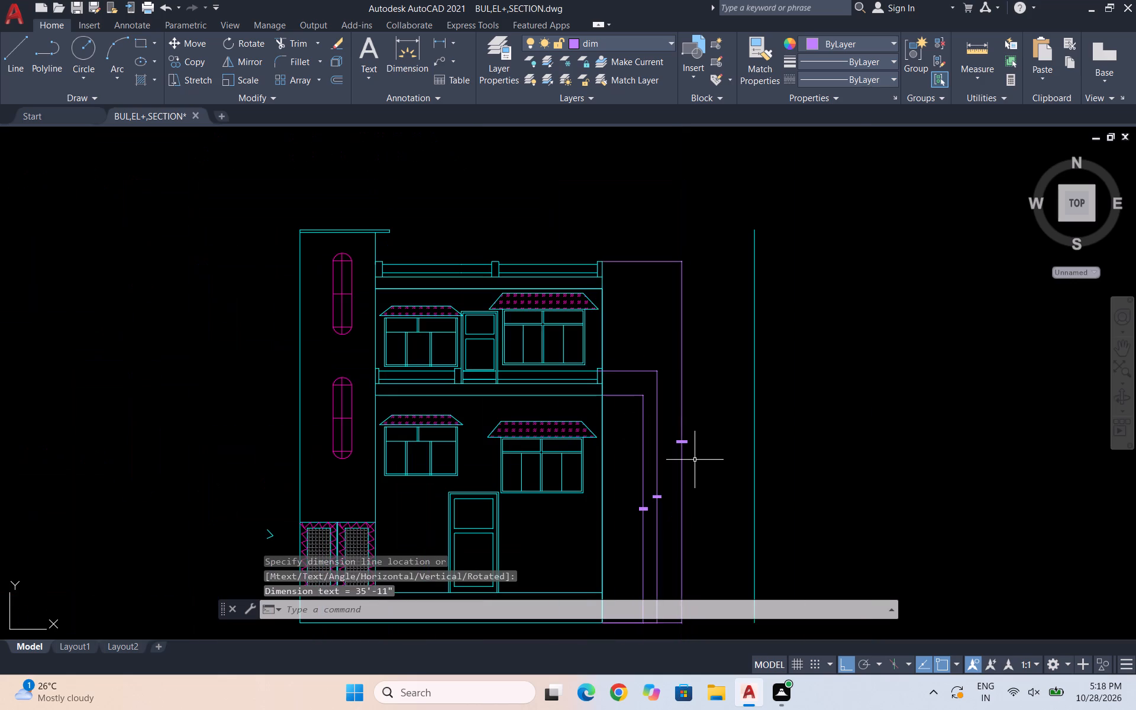
Add a vertical linear dimension from the elevation's bottom right corner to the lower horizontal line beneath the roof parapet.
key(space)
scroll(646, 392, down, 1)
scroll(630, 547, up, 1)
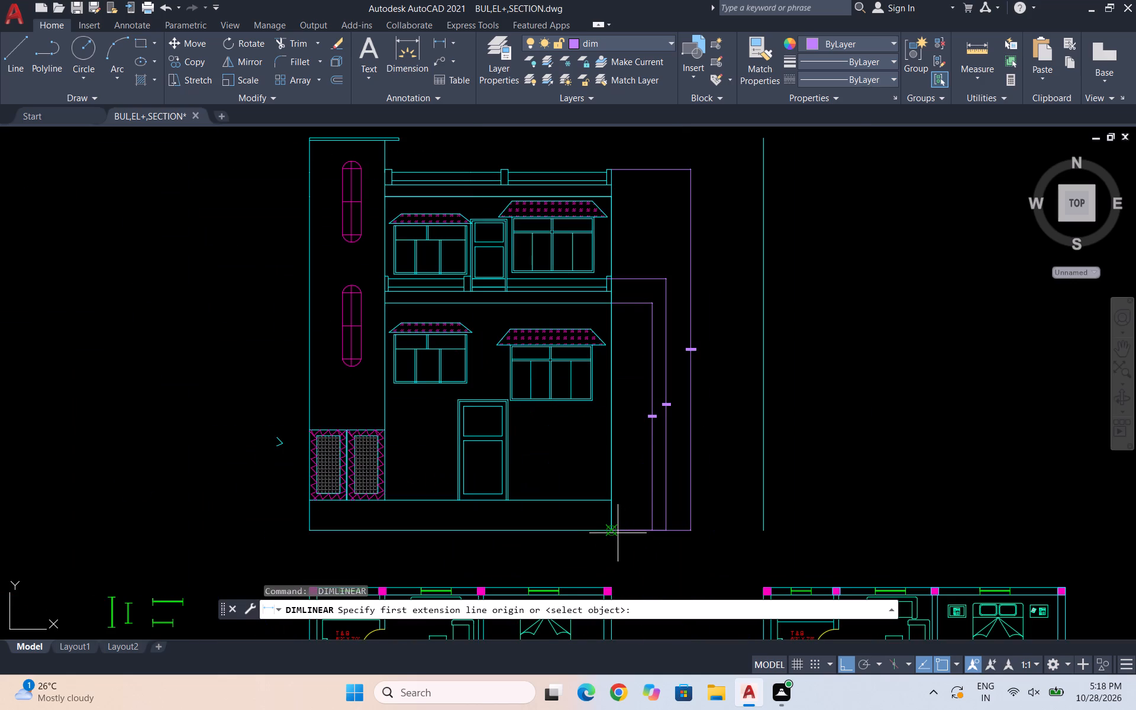
click(615, 532)
scroll(614, 532, down, 2)
scroll(619, 437, up, 3)
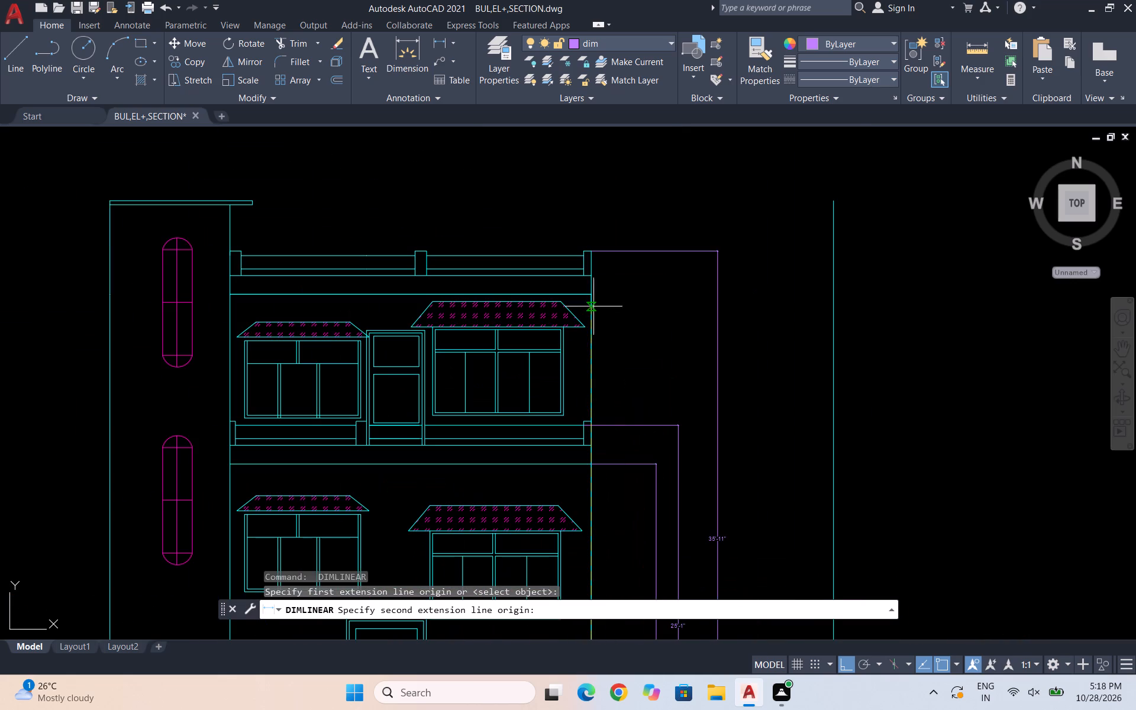
click(593, 296)
scroll(656, 314, down, 1)
scroll(677, 318, up, 1)
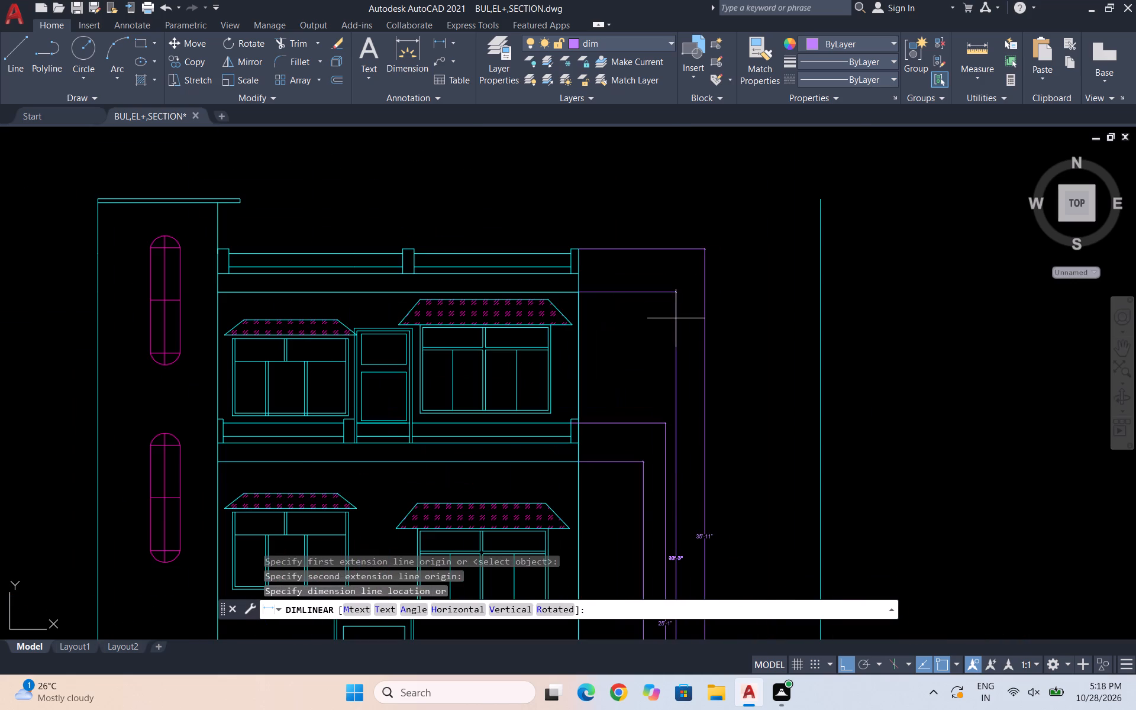
click(680, 320)
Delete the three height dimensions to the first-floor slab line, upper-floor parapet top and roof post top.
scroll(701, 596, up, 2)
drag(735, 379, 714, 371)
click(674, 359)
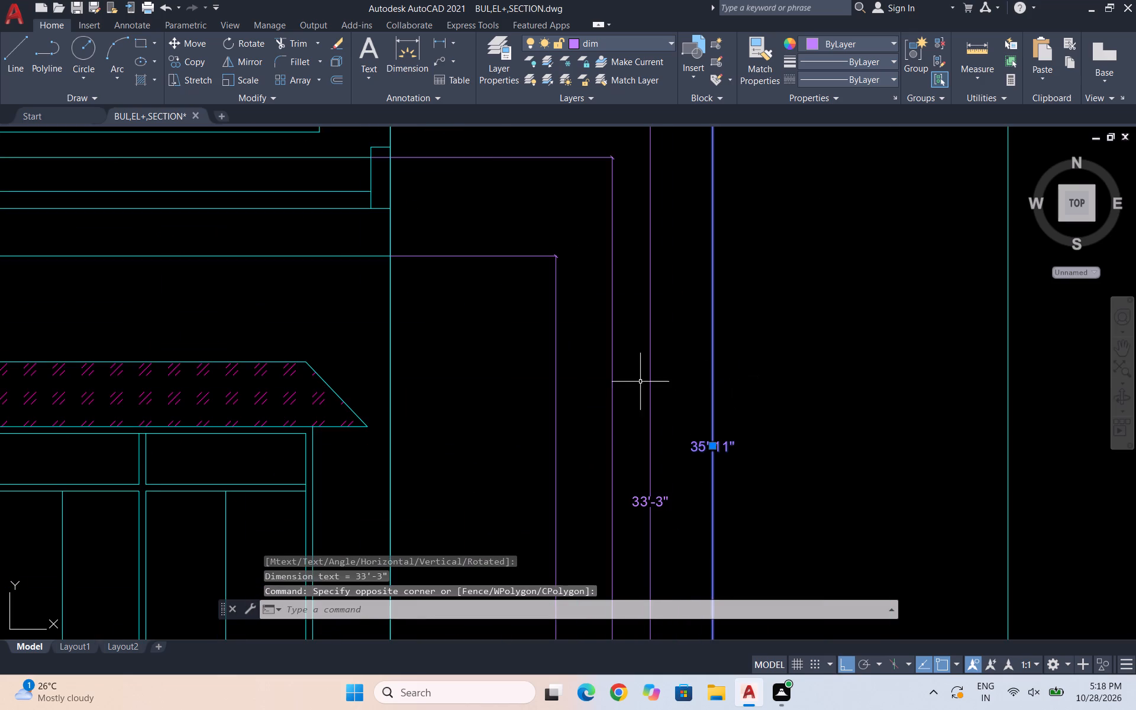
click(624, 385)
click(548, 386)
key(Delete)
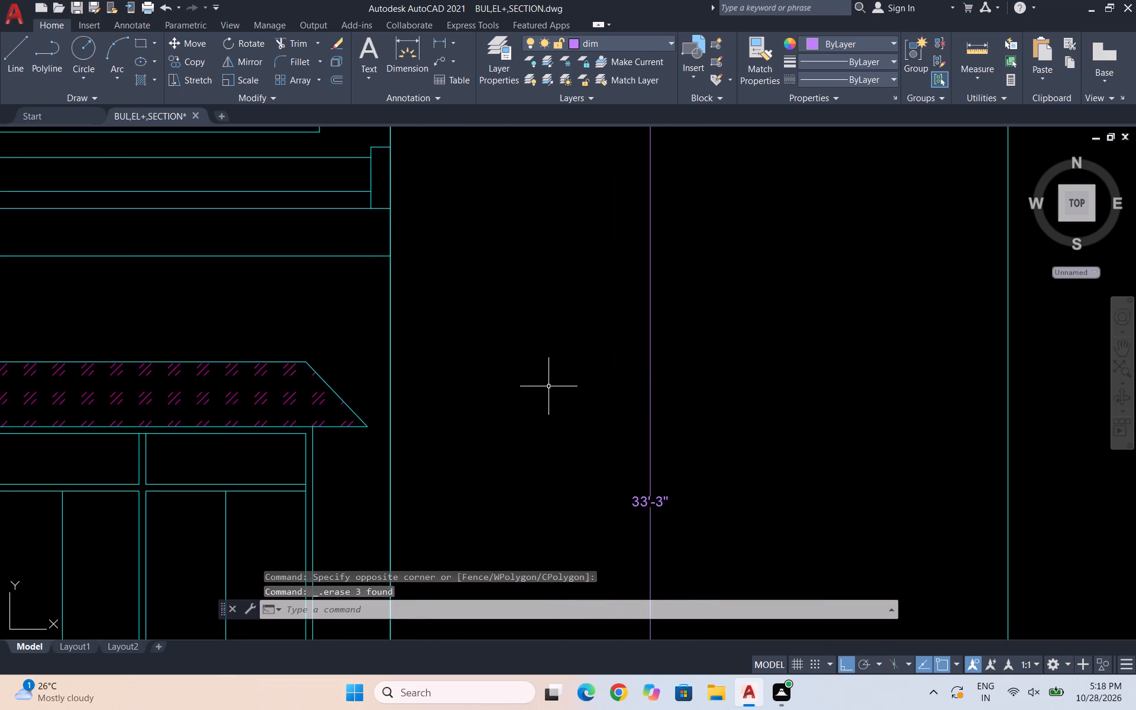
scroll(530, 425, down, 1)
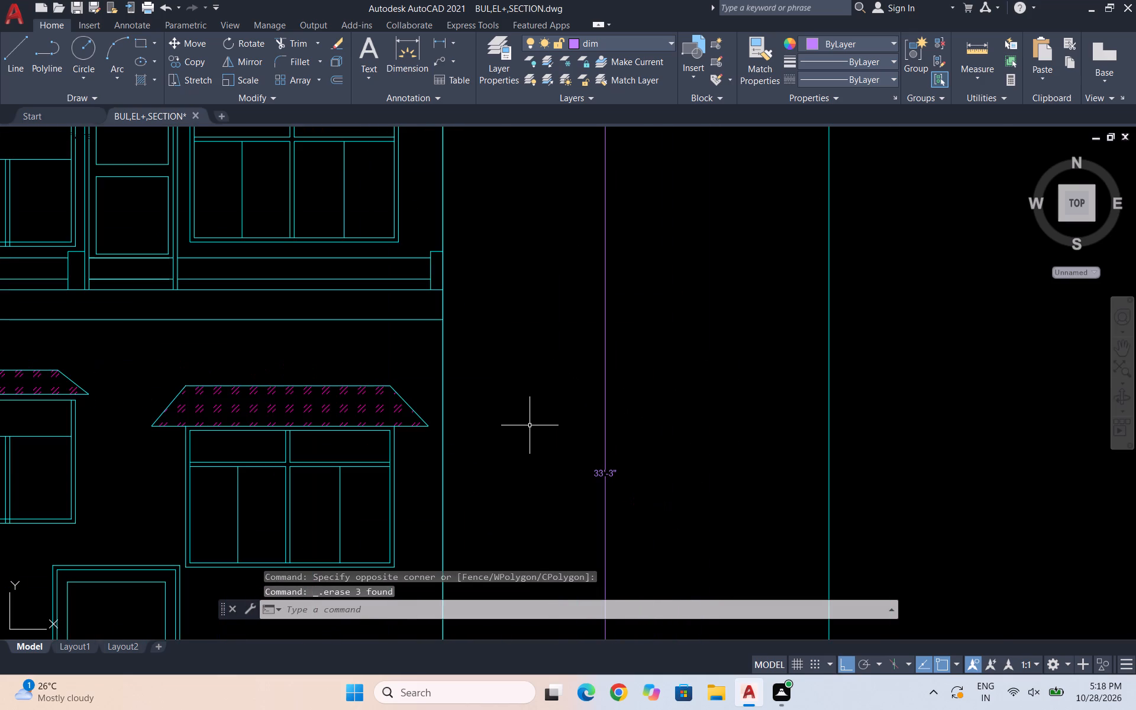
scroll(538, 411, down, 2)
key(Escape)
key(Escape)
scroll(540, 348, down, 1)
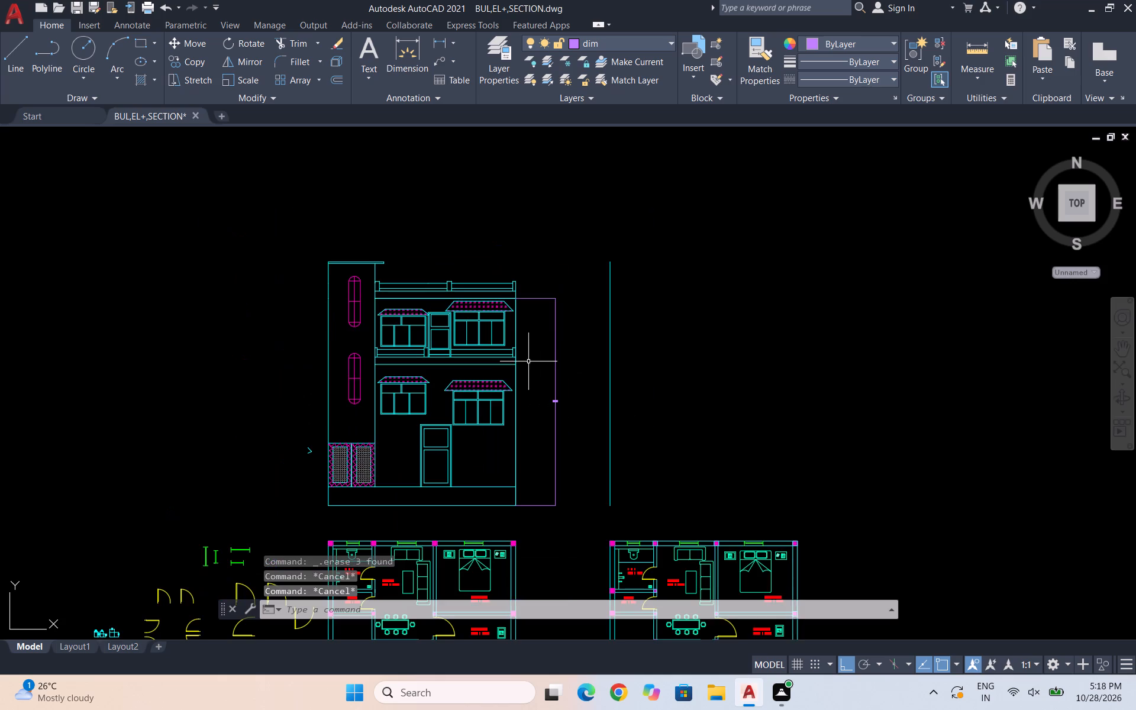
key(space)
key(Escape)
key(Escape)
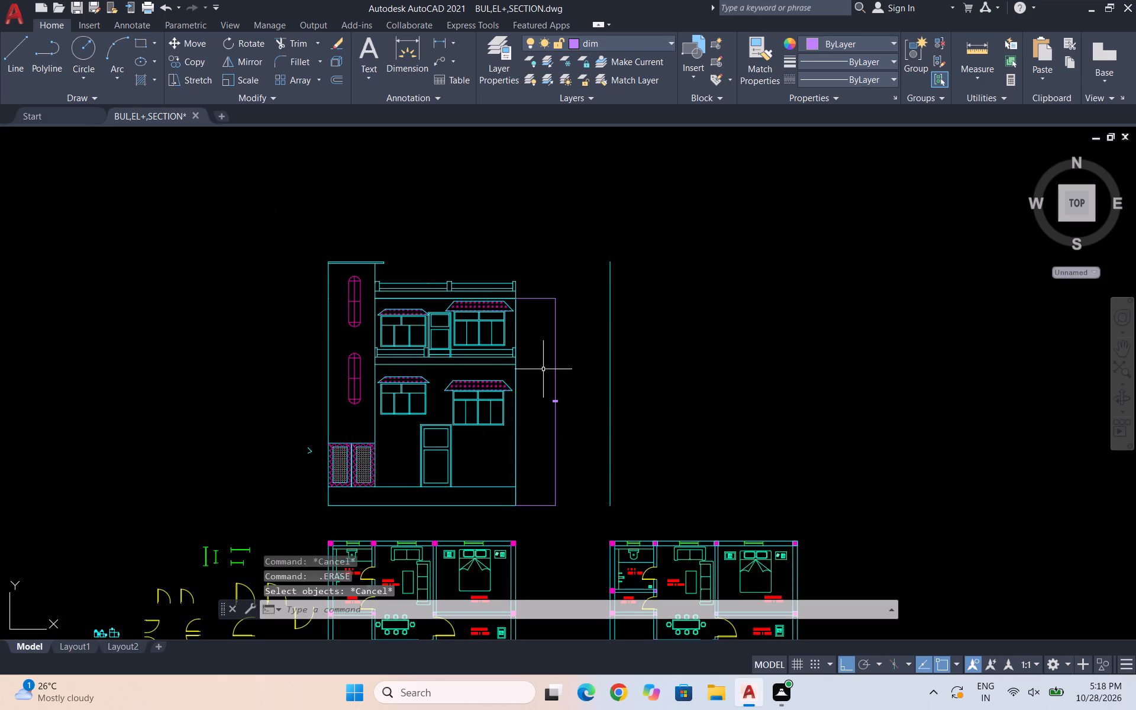
Add a vertical linear dimension from the elevation's bottom right corner to the lower line beneath the roof parapet, closer to the wall than the existing one.
click(443, 47)
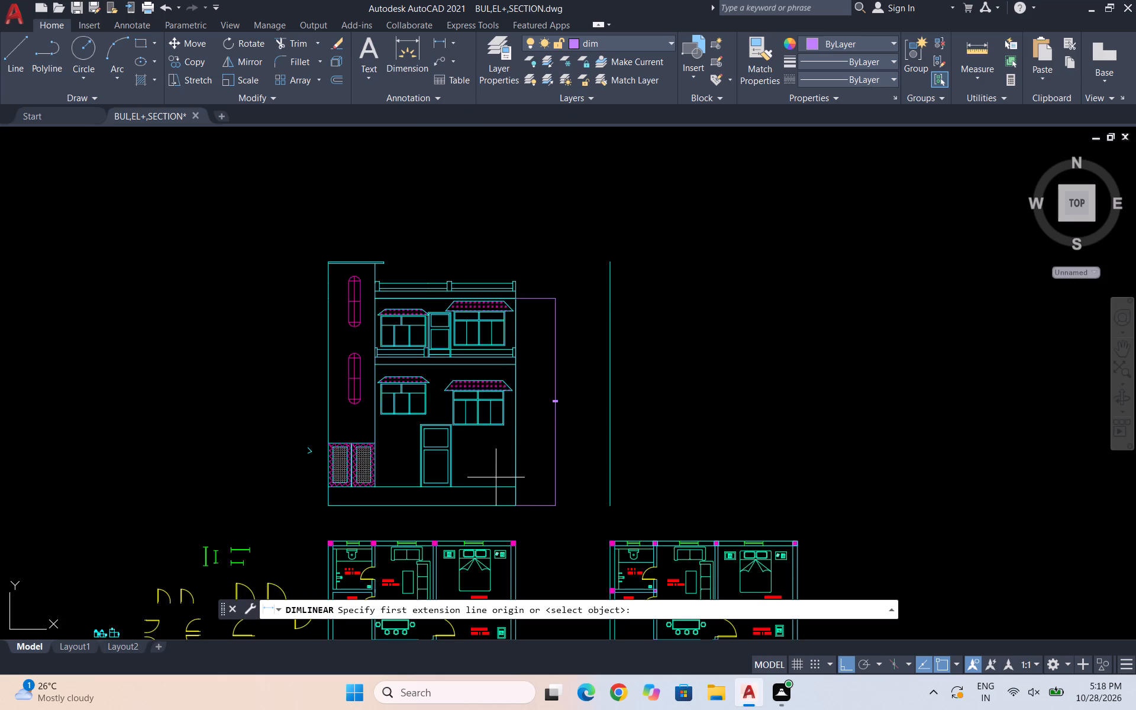
click(512, 504)
scroll(518, 290, up, 2)
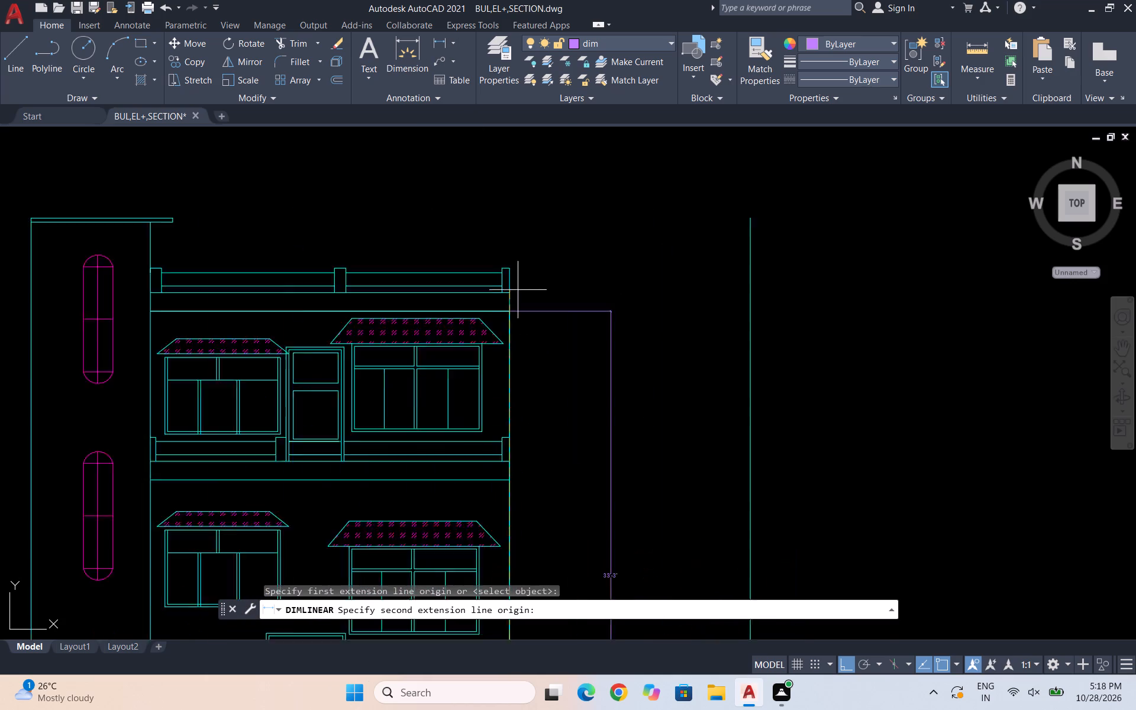
scroll(518, 290, up, 1)
click(502, 322)
scroll(507, 313, down, 2)
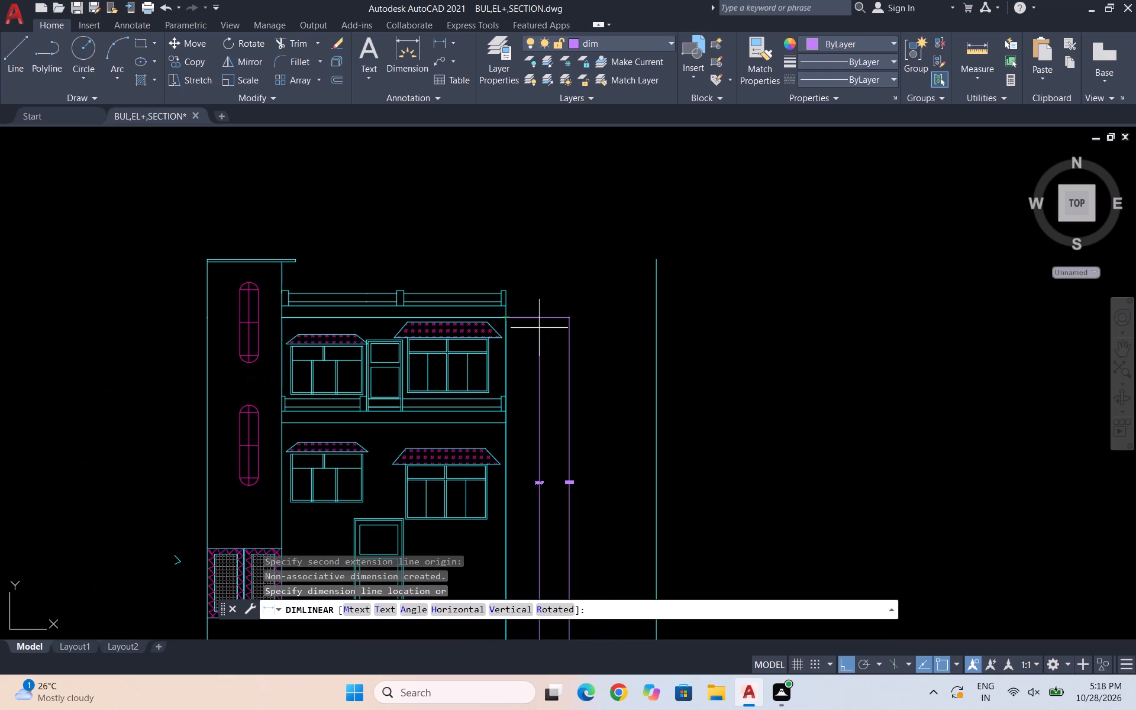
click(539, 330)
Delete the outer of the two parallel height dimensions beside the elevation.
scroll(561, 346, up, 1)
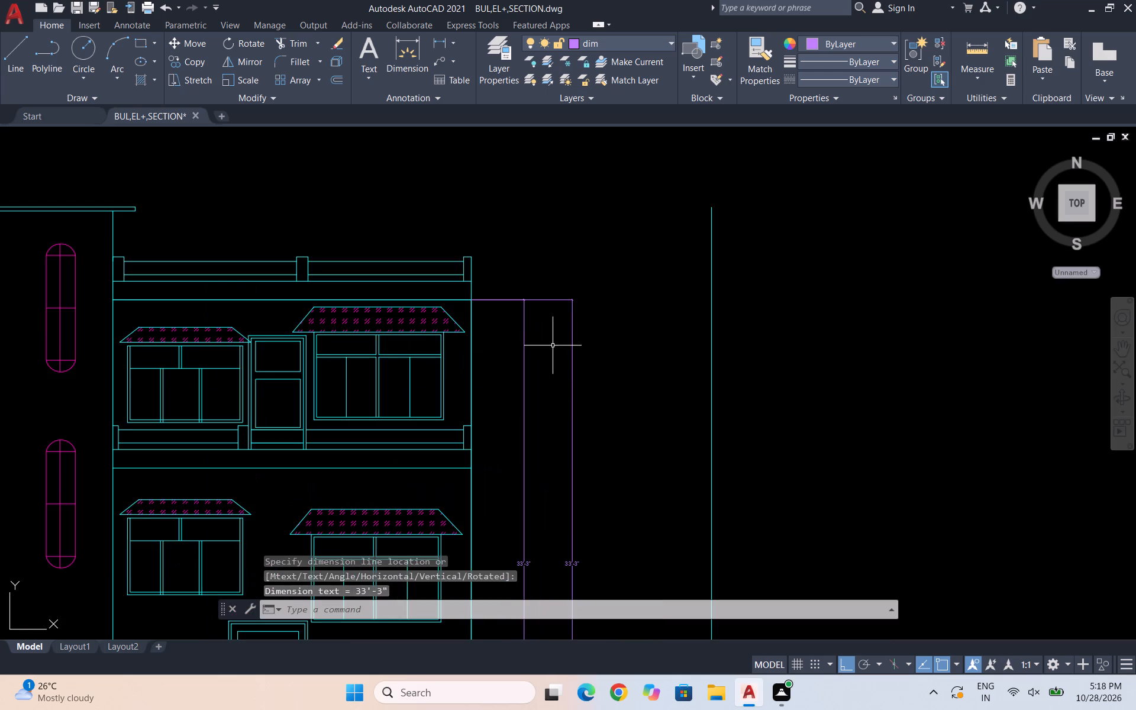
key(Escape)
drag(577, 359, 559, 333)
click(532, 278)
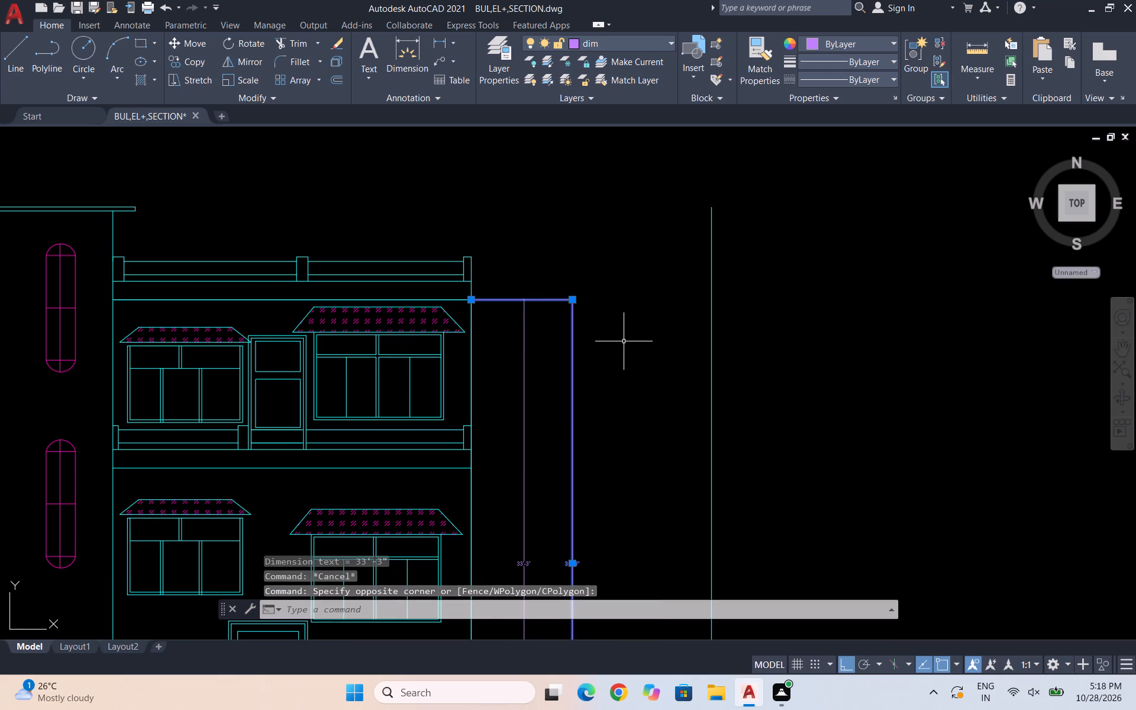
key(Delete)
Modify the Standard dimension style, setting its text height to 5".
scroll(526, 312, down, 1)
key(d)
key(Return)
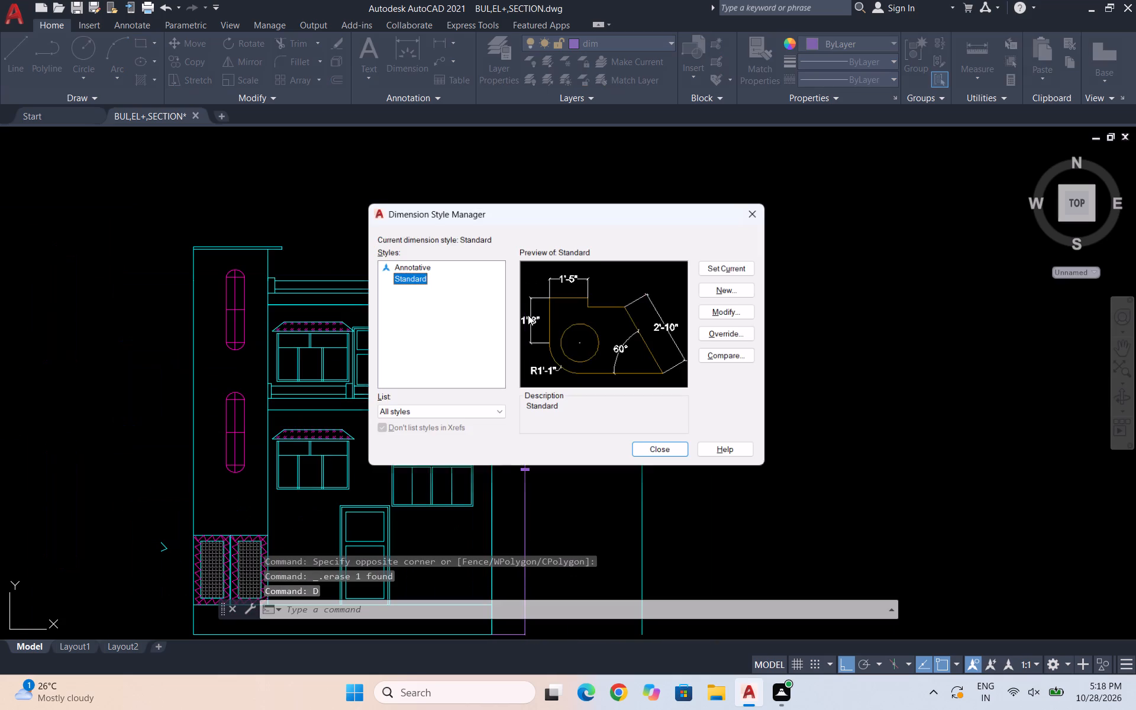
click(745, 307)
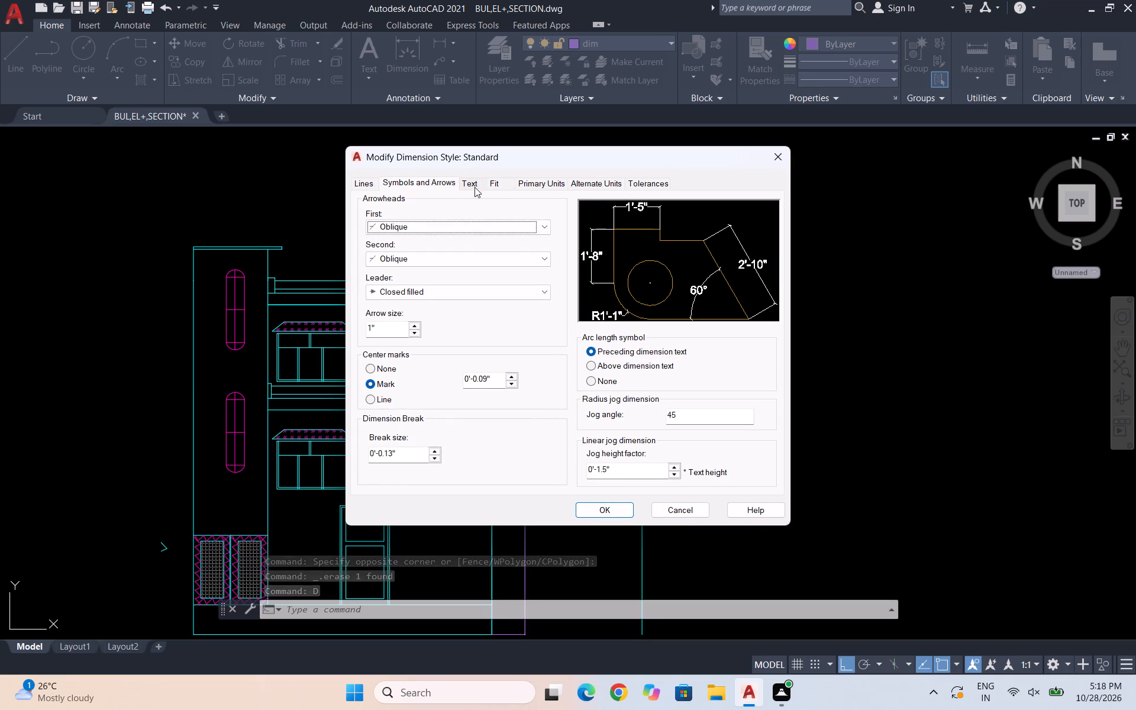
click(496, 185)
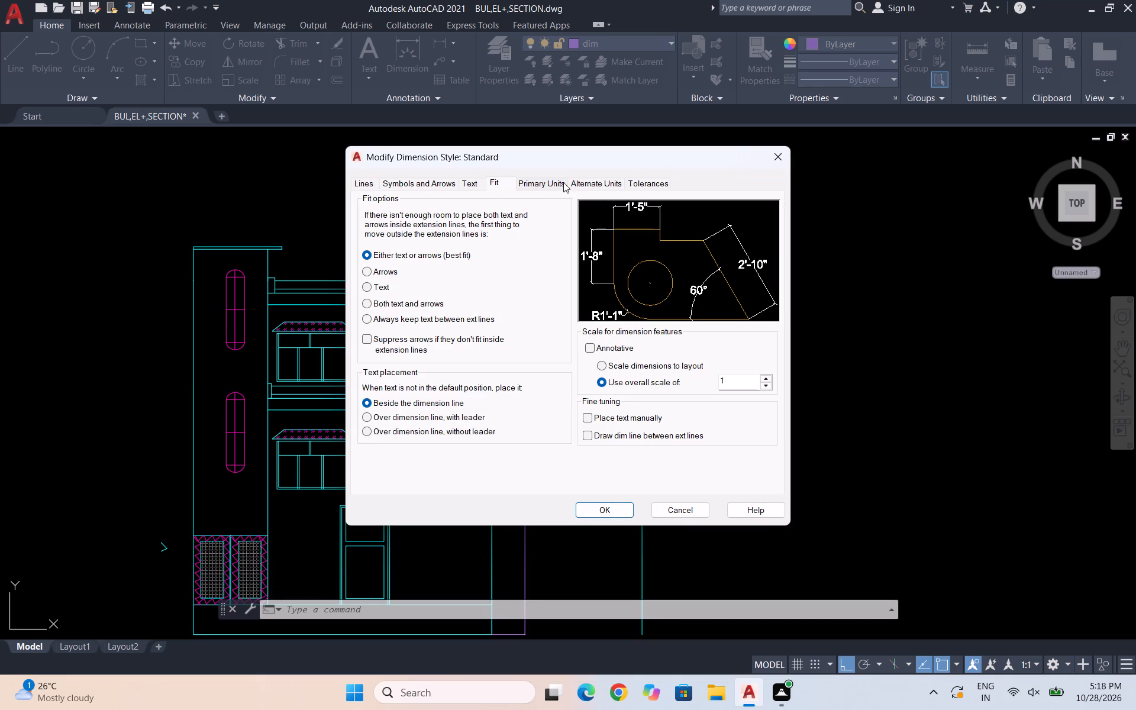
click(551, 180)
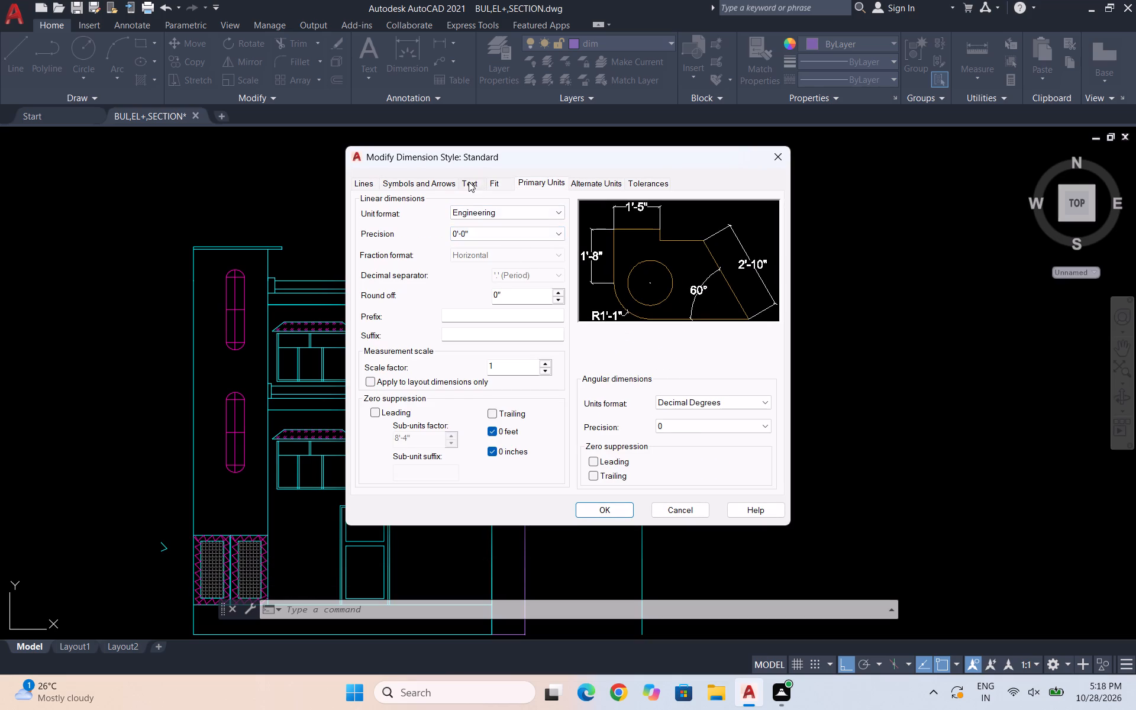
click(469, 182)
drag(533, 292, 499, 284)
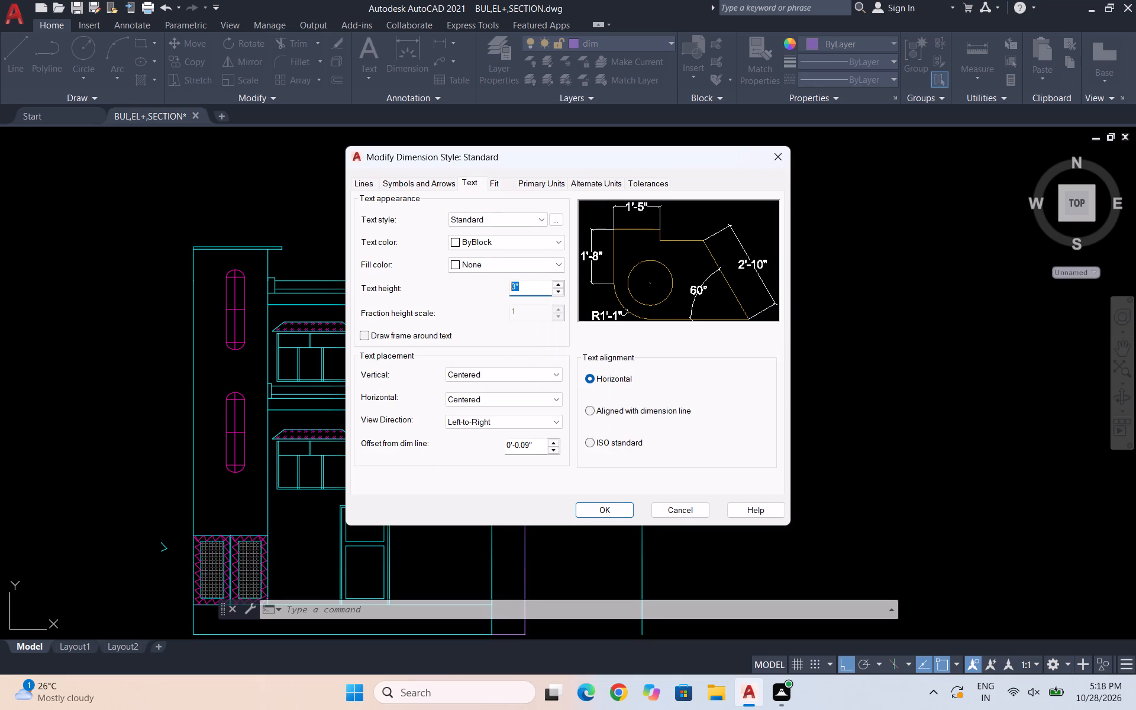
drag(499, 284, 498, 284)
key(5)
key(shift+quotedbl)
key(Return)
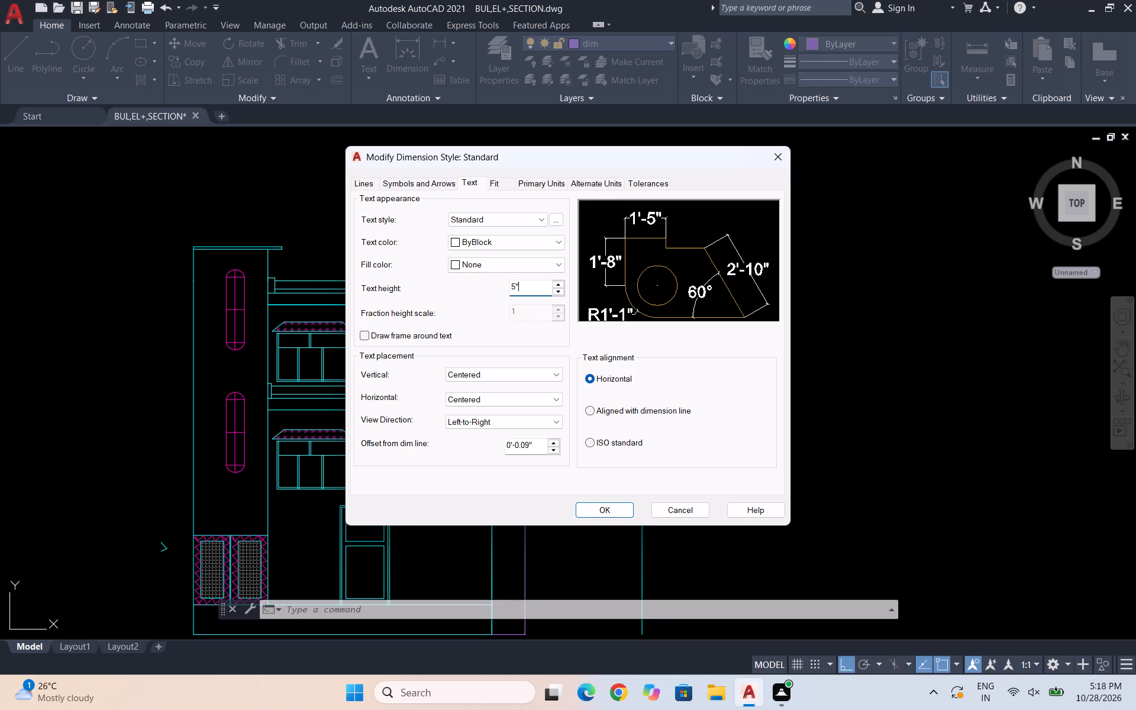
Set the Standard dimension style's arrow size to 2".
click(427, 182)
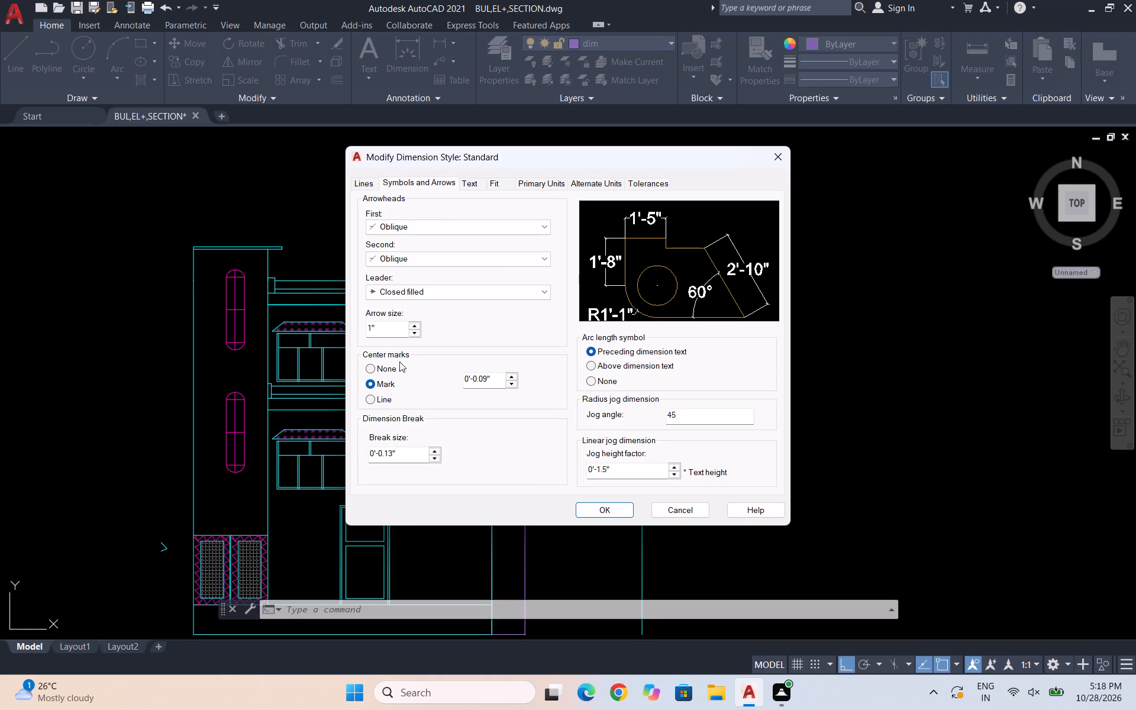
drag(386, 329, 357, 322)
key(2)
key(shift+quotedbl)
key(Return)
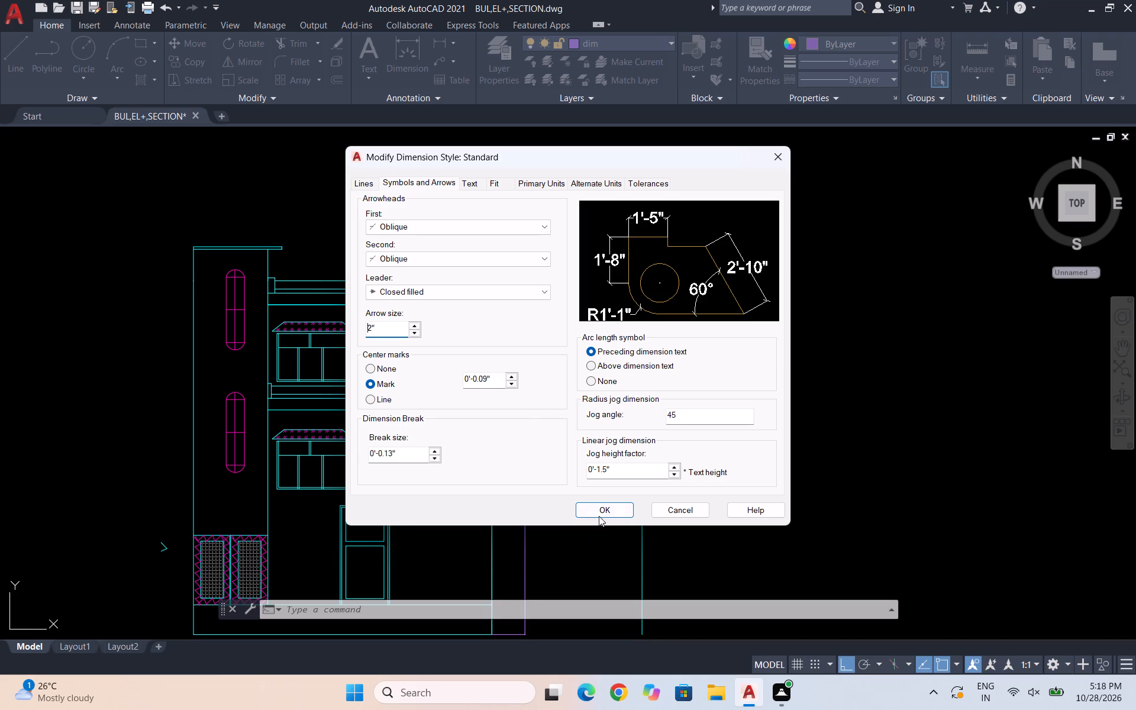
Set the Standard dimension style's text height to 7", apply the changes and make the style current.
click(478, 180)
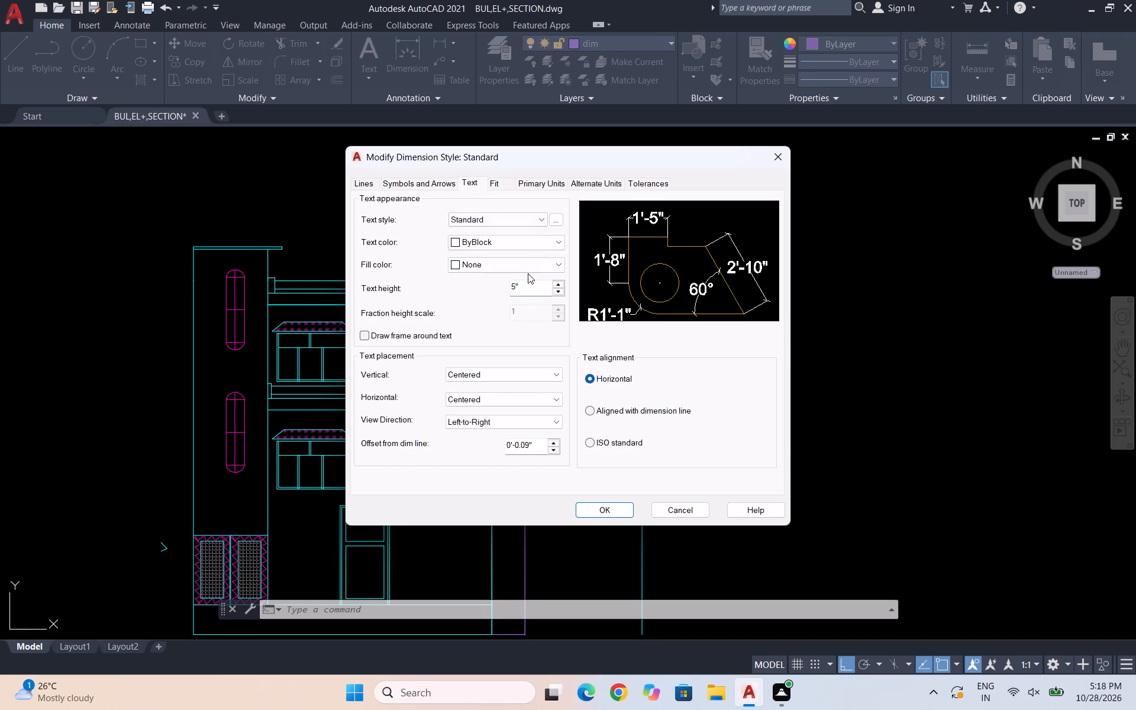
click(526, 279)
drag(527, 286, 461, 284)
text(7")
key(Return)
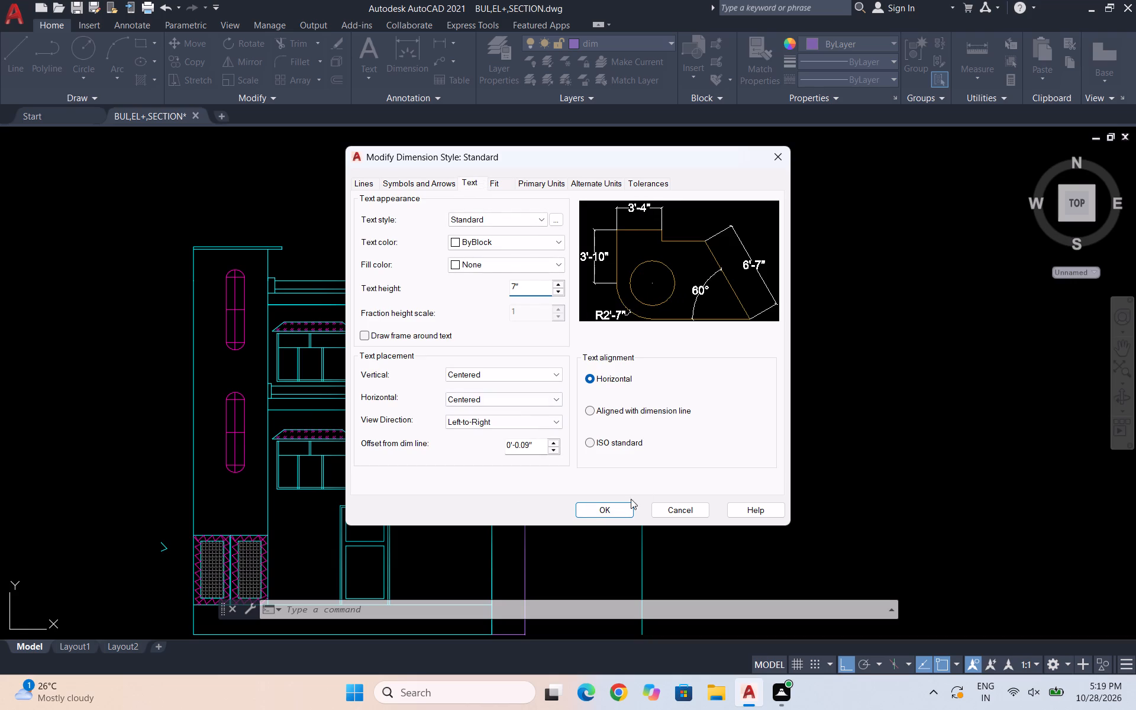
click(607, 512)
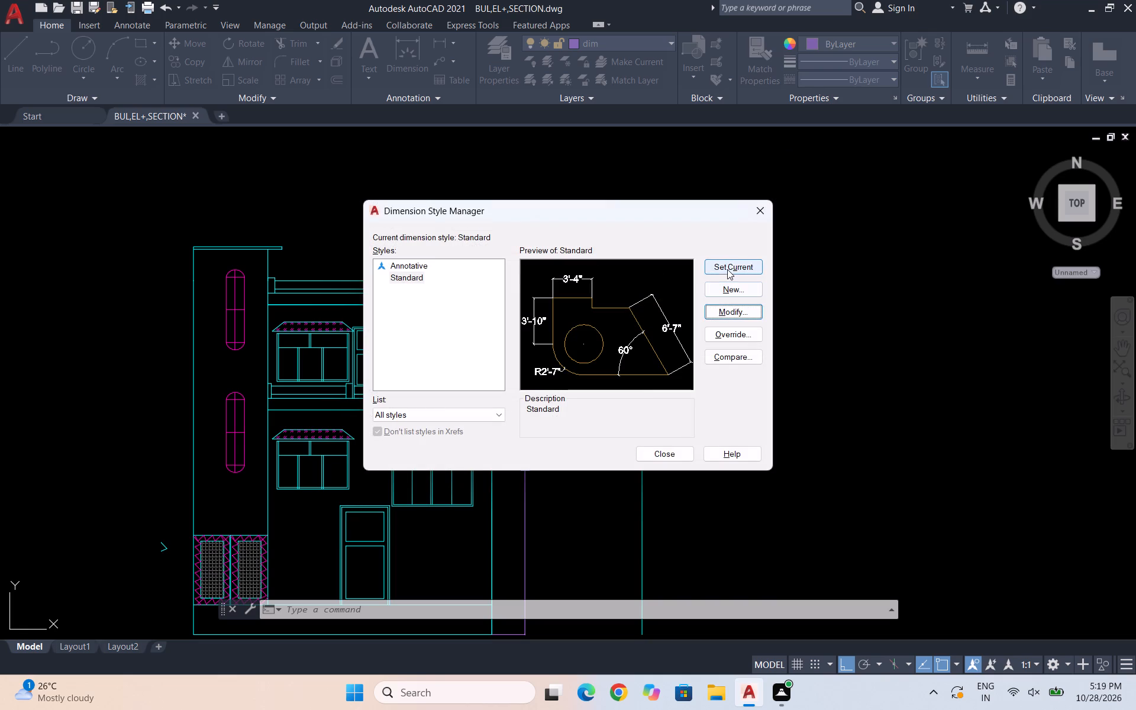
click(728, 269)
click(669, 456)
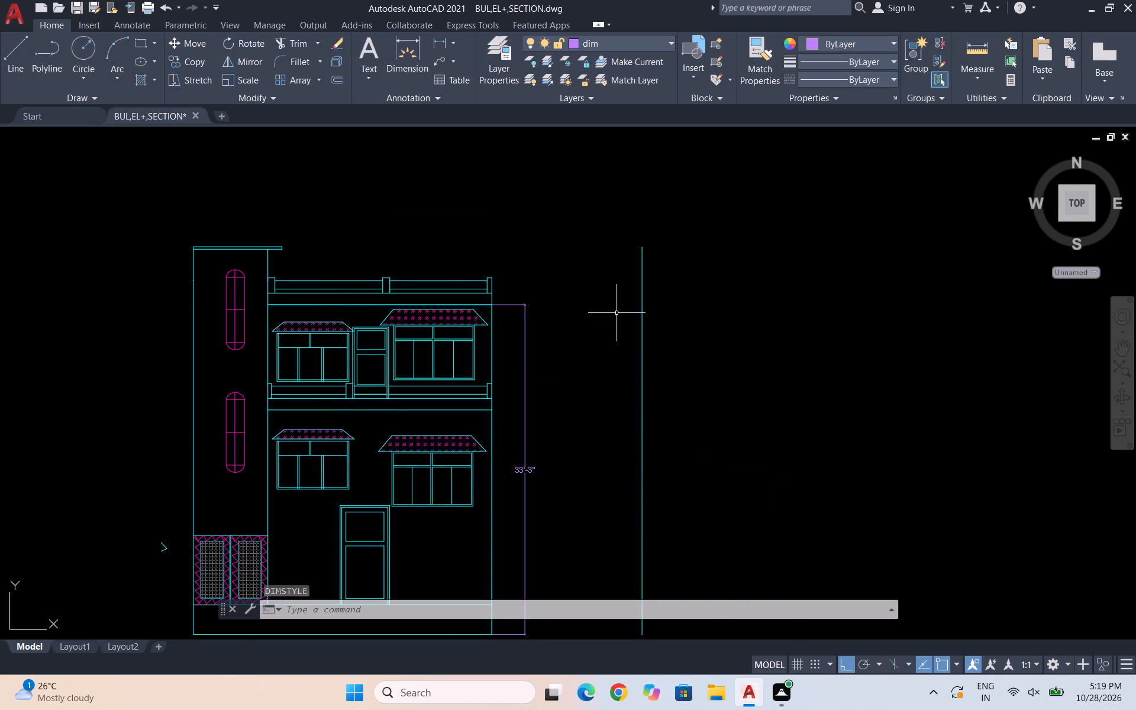
Examine the height dimension's text and tick size in proportion to the elevation.
scroll(593, 287, down, 2)
scroll(565, 319, up, 2)
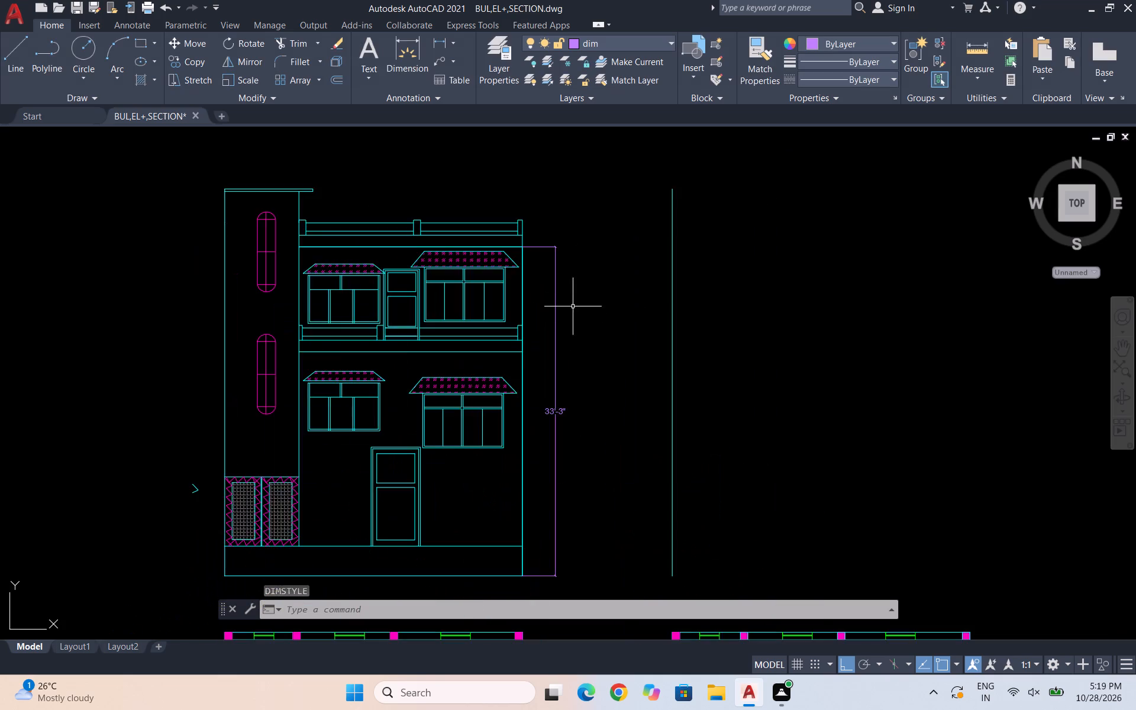
scroll(570, 254, up, 3)
scroll(547, 249, down, 3)
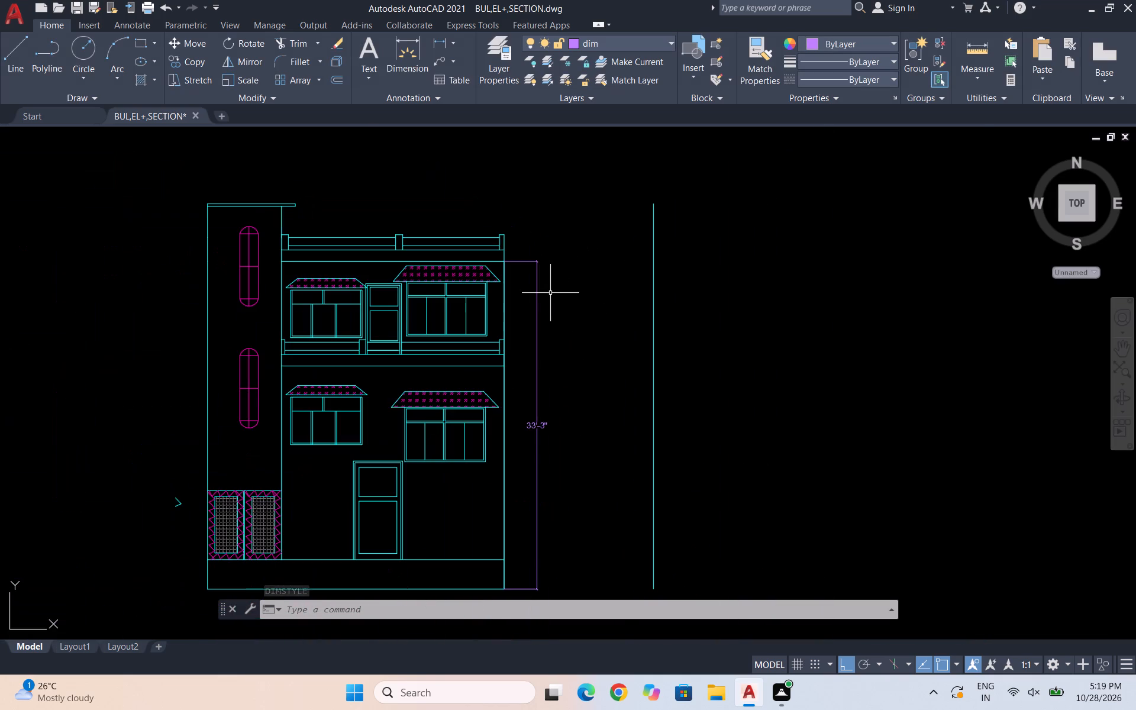
scroll(503, 392, down, 1)
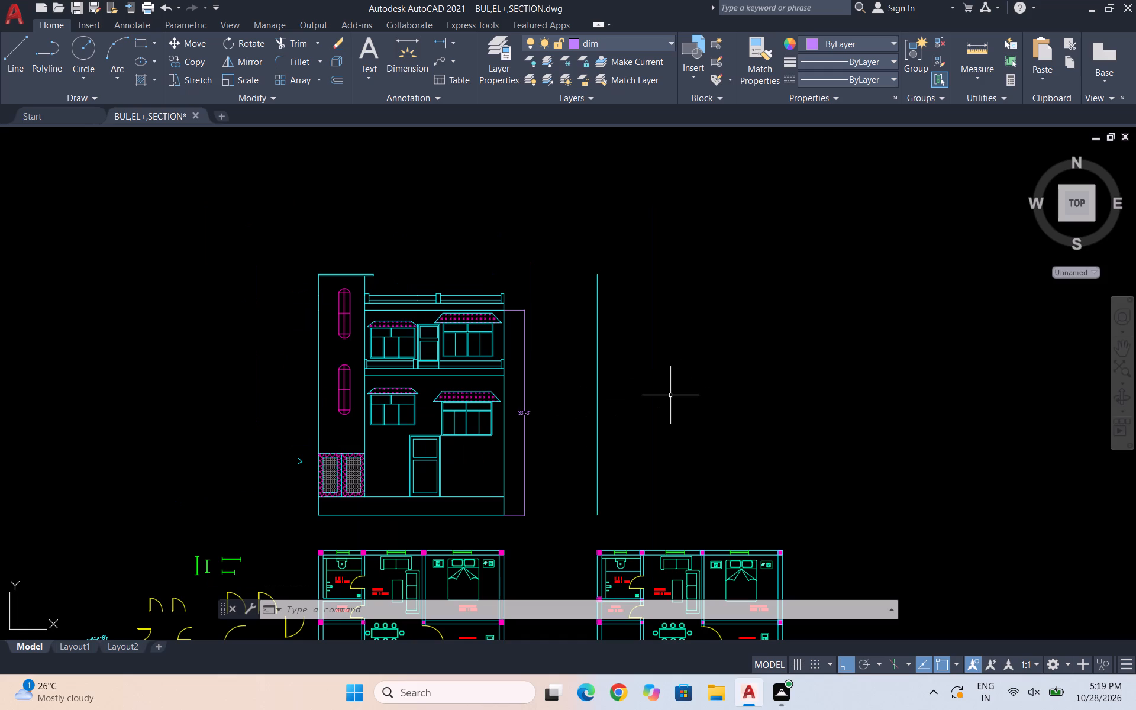
Modify the Standard dimension style again, setting its arrow size to 5".
key(d)
key(Return)
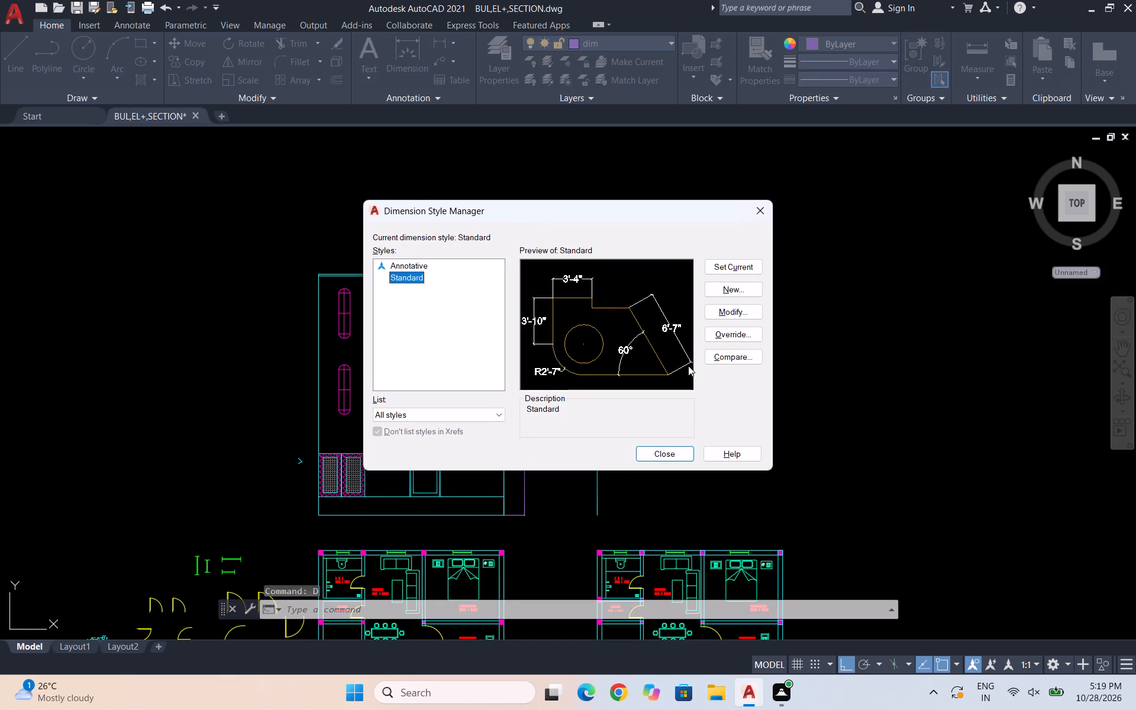
click(746, 309)
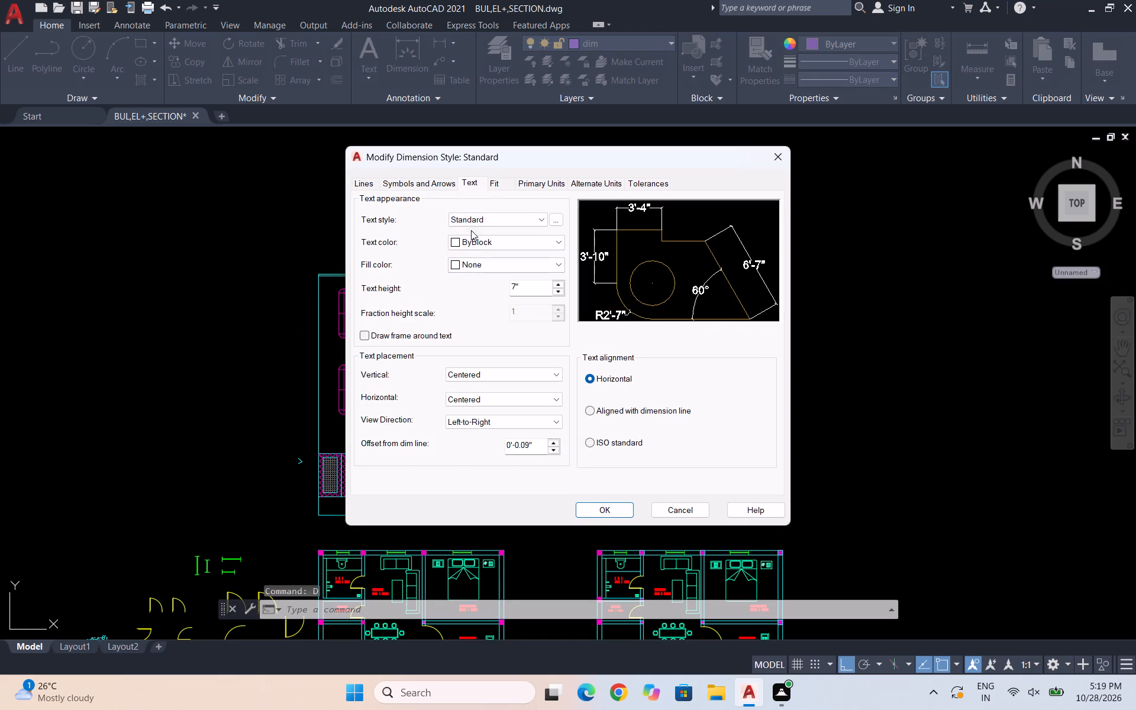
click(435, 189)
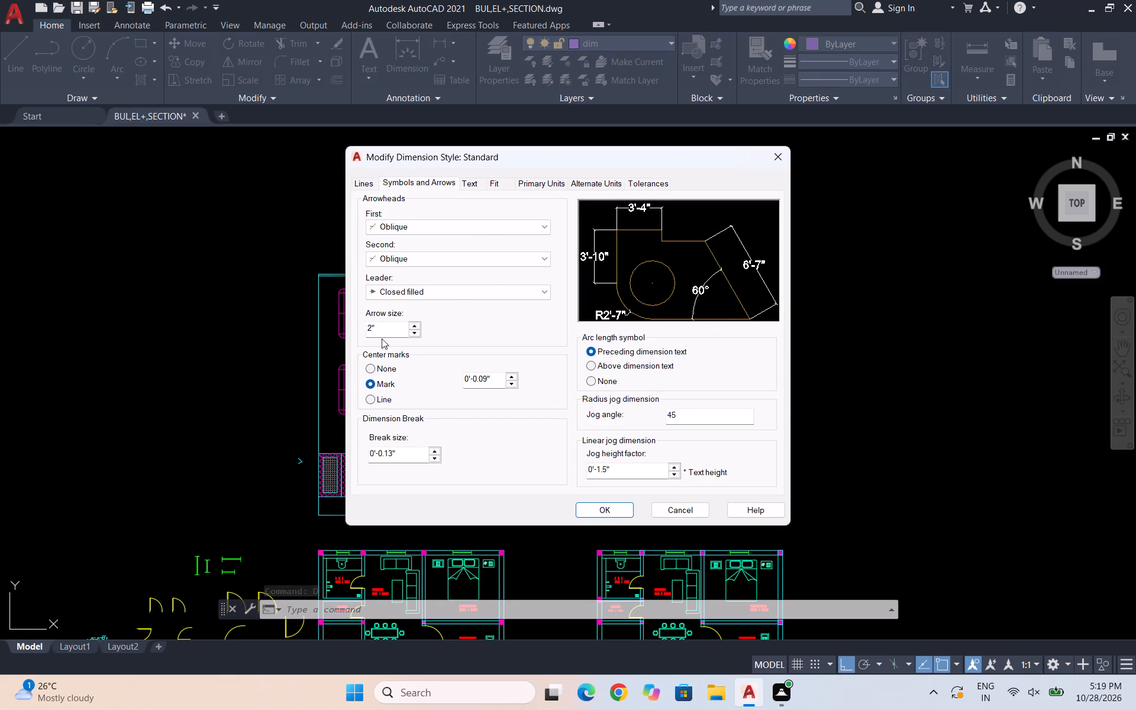
drag(389, 330, 337, 323)
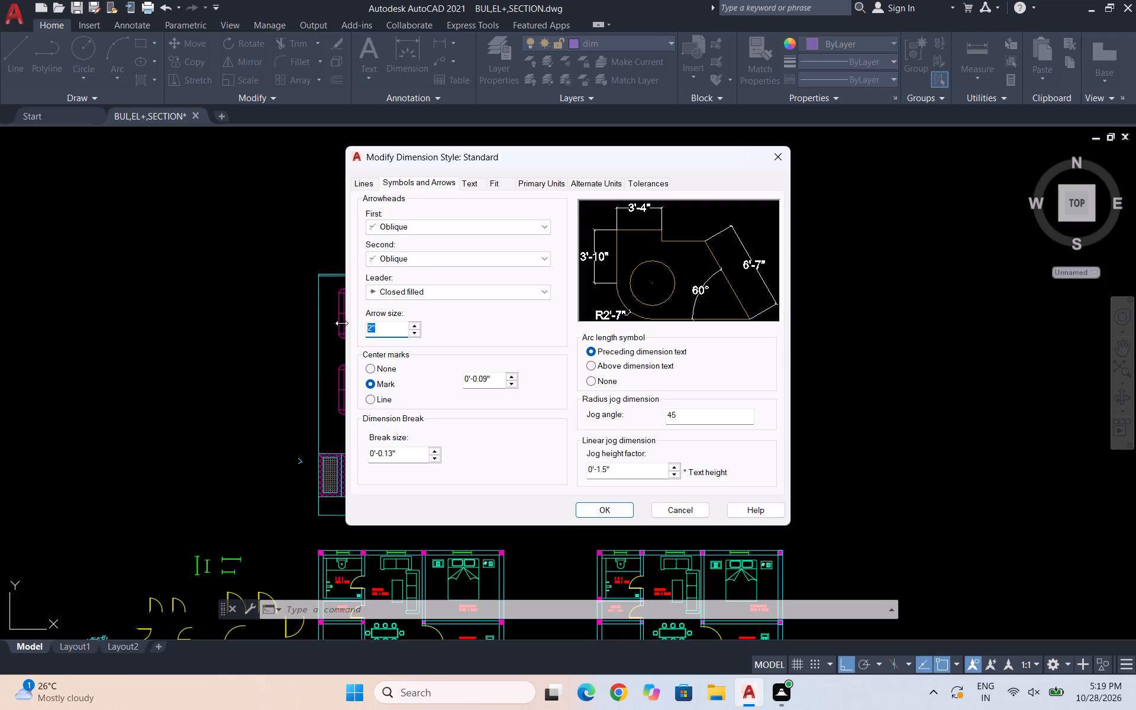
text(5")
key(Return)
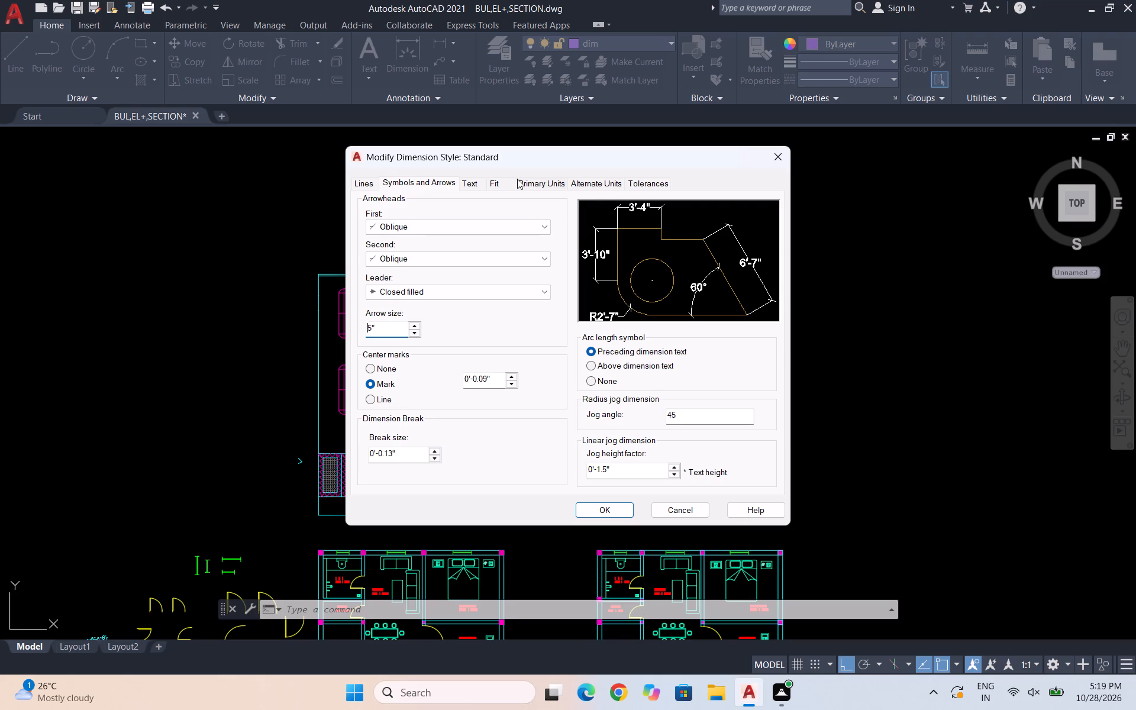
Set the Standard dimension style's text height to 9", apply the changes and make the style current.
click(466, 186)
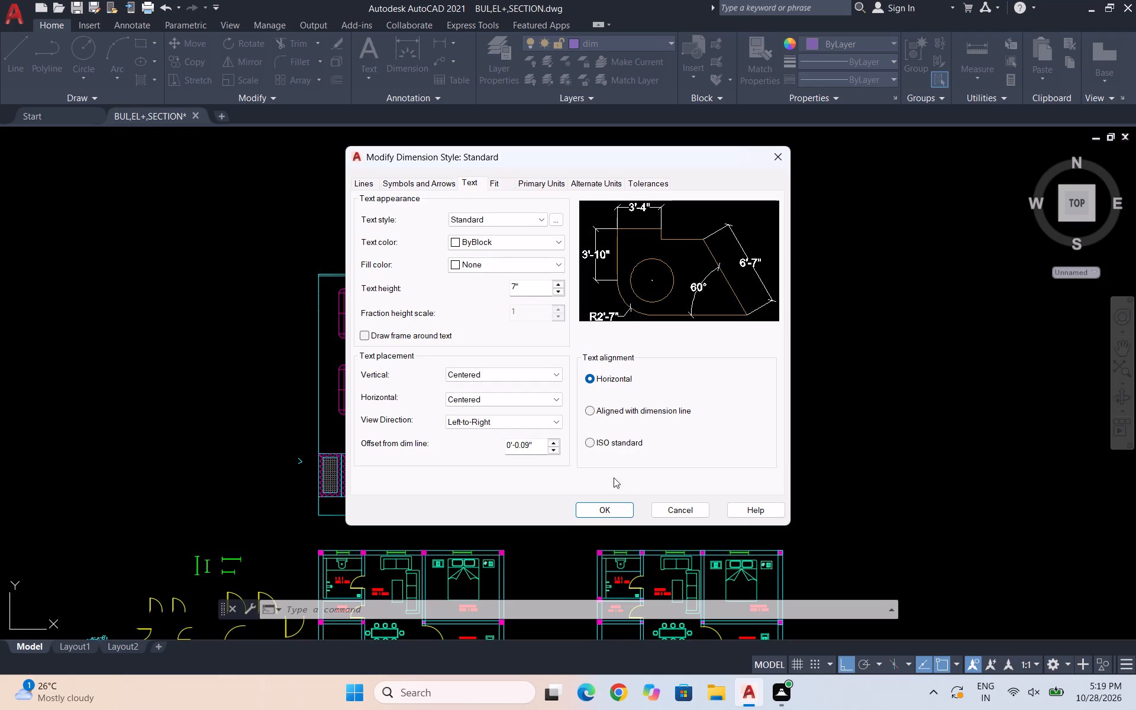
drag(536, 288, 452, 281)
text(9")
key(Return)
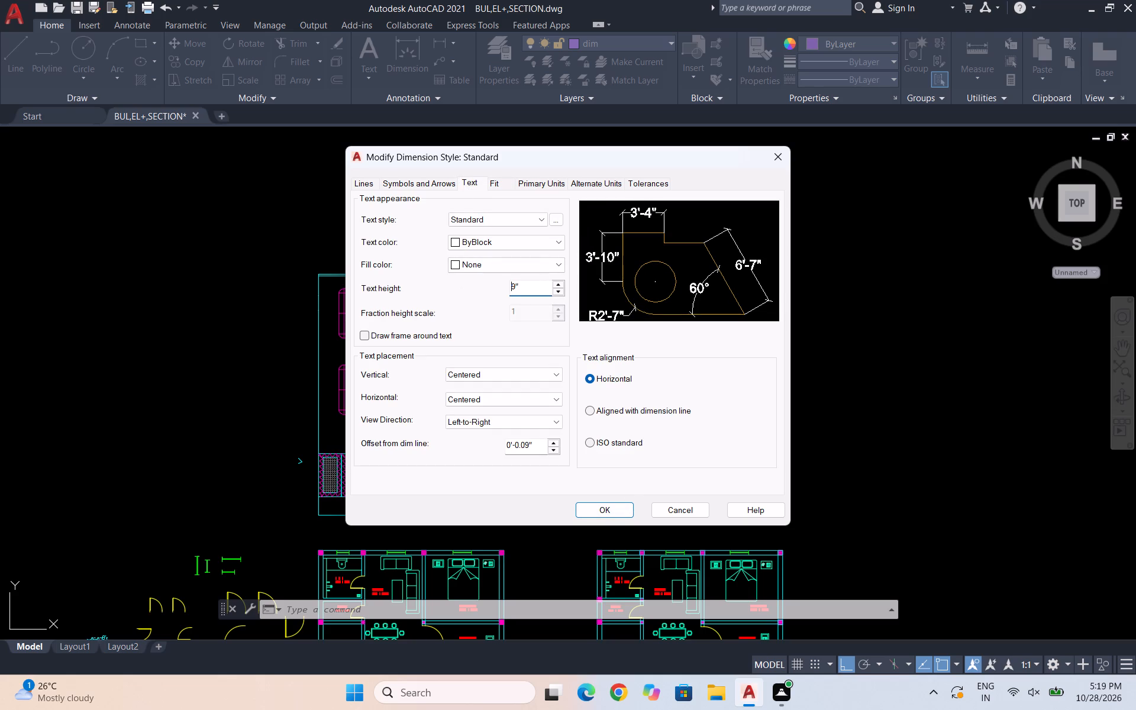
click(602, 514)
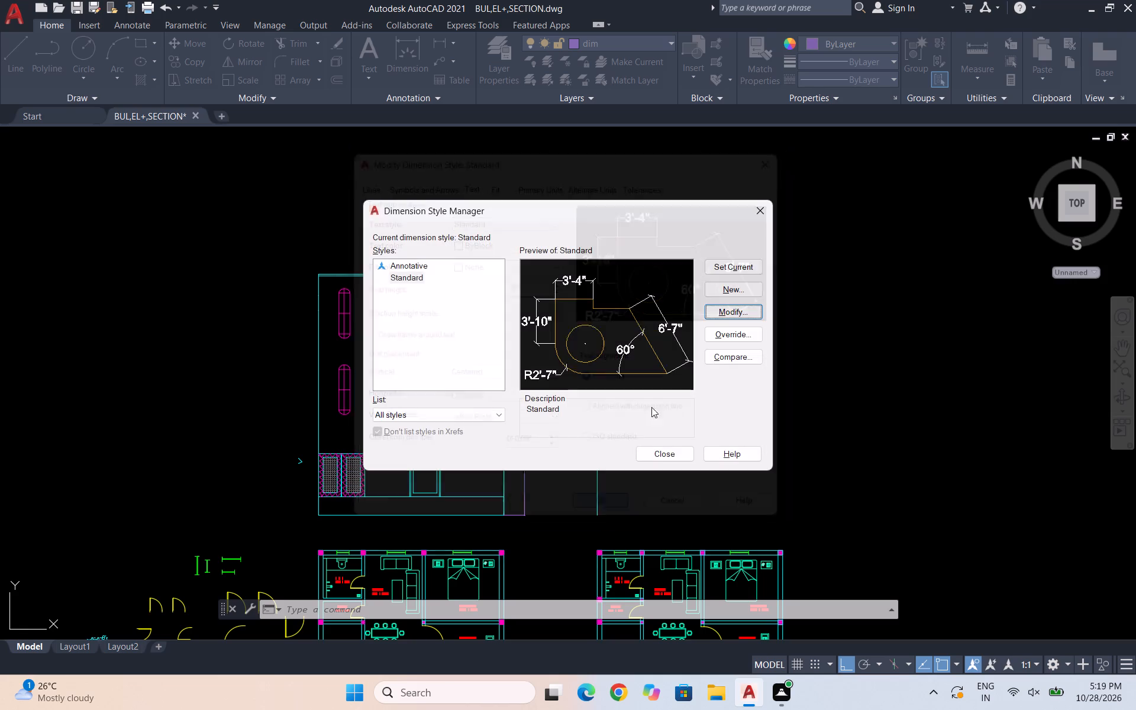
click(740, 263)
click(672, 457)
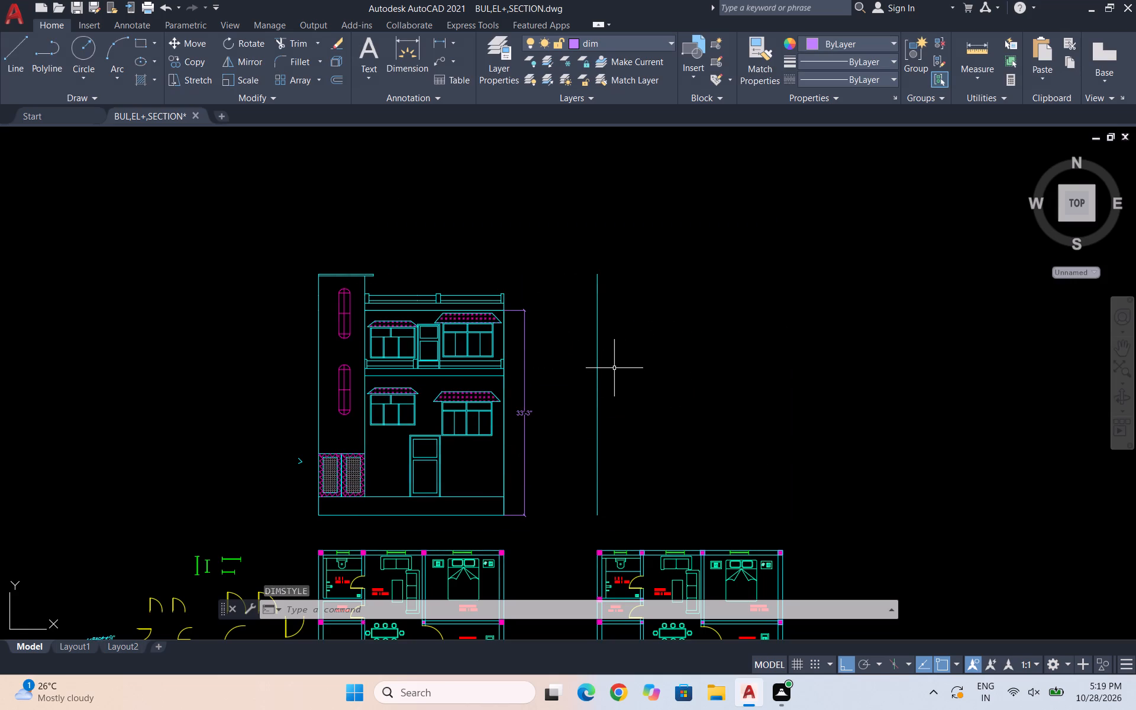
key(Escape)
key(Escape)
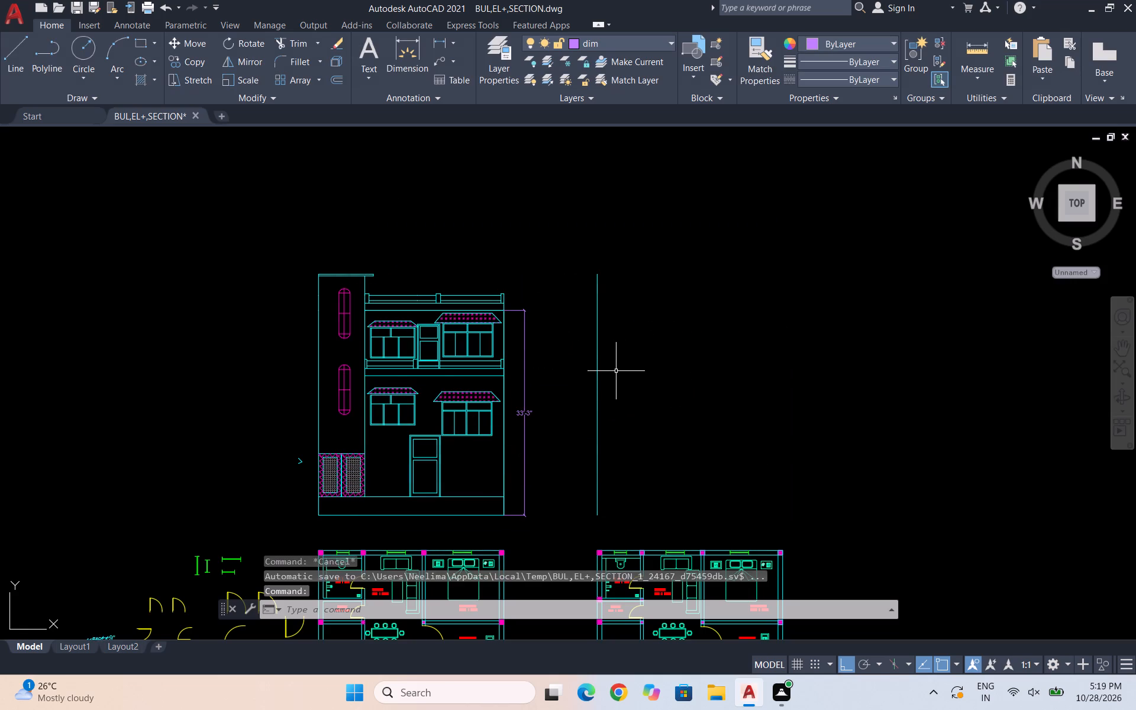
Examine the elevation's height dimension and the single vertical line beside it.
scroll(566, 457, up, 1)
scroll(514, 334, up, 1)
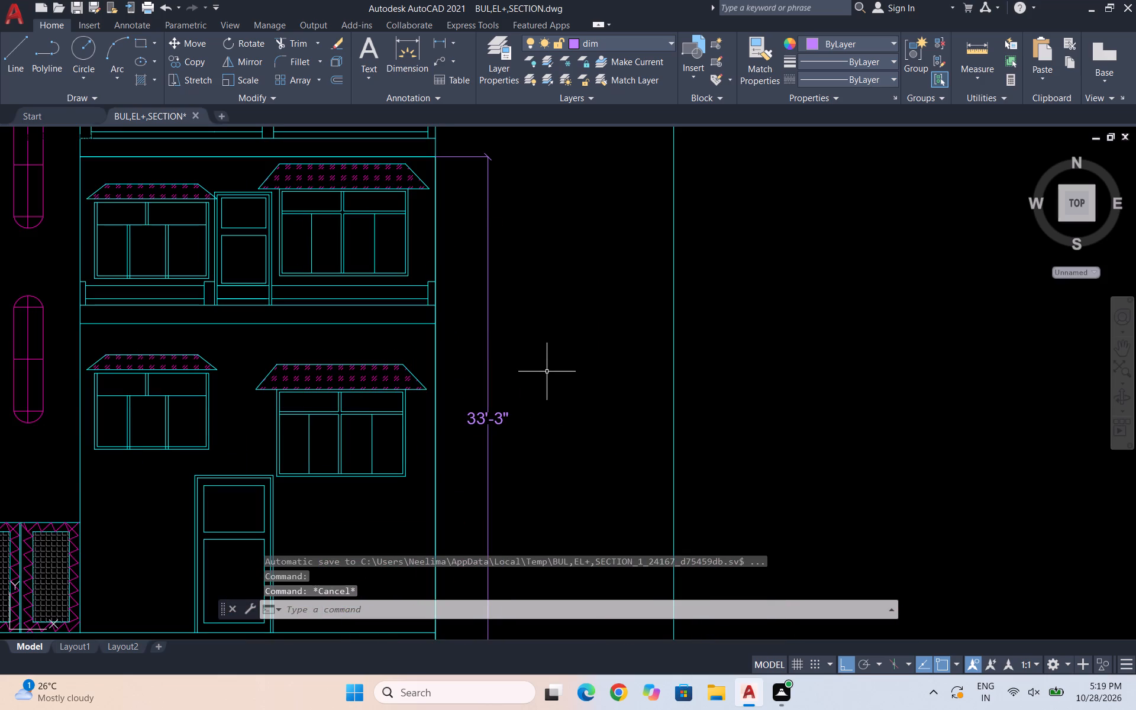
scroll(509, 379, down, 1)
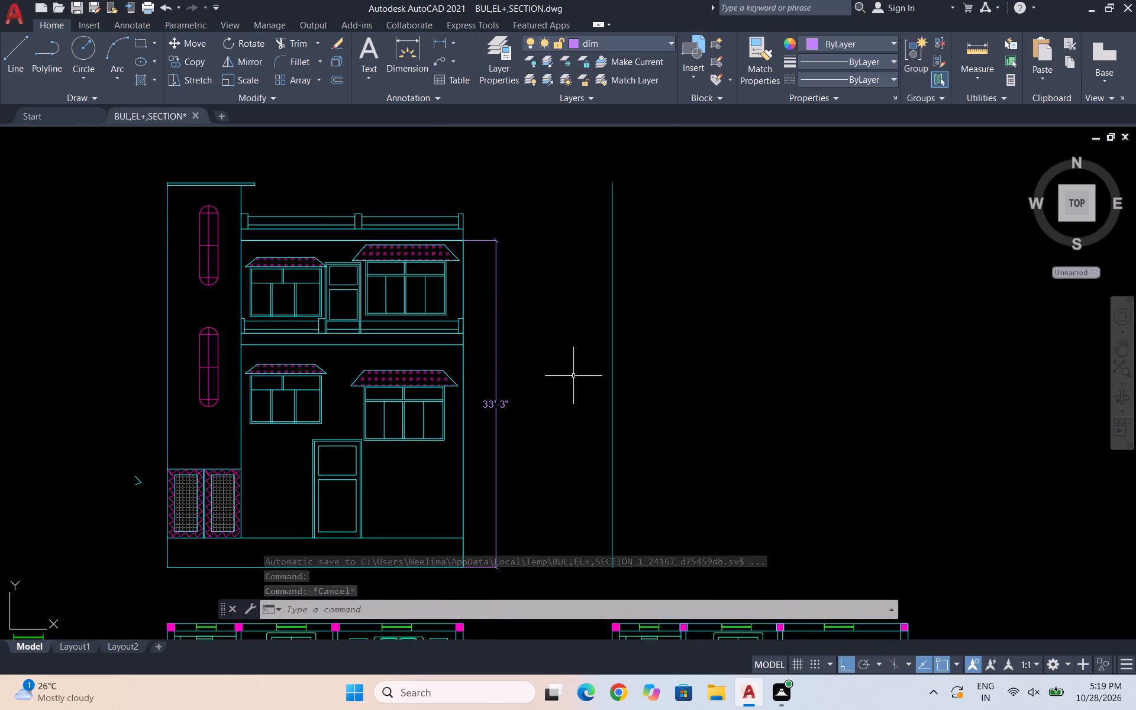
scroll(316, 311, down, 1)
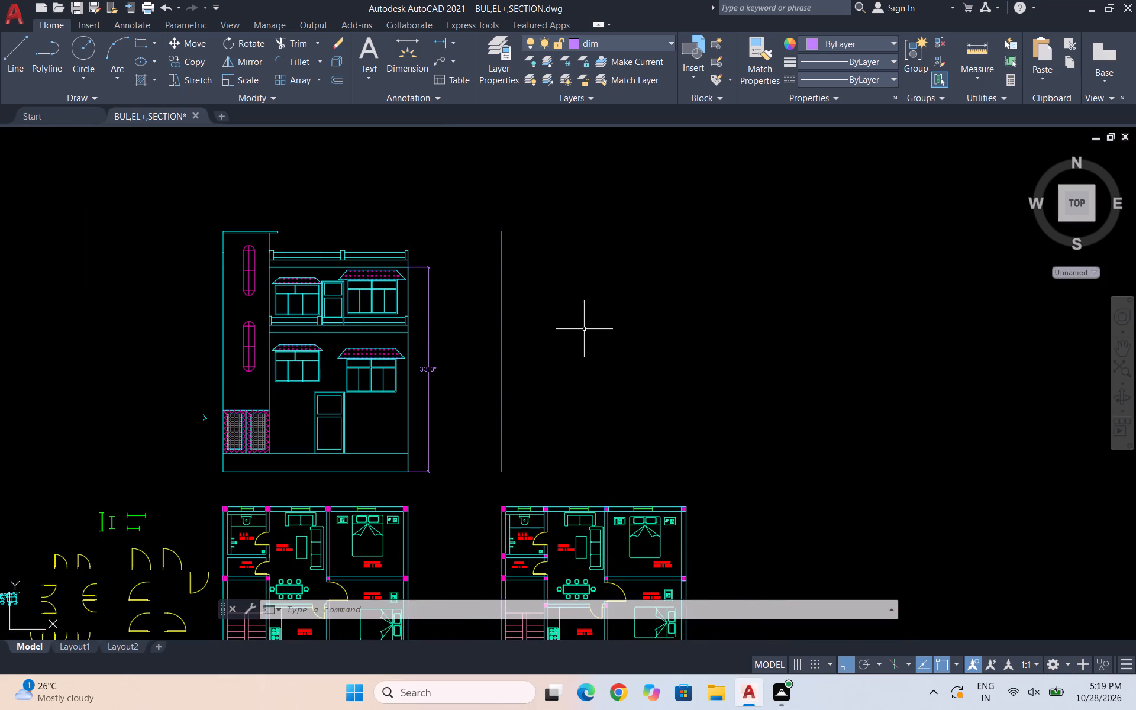
scroll(577, 333, up, 1)
scroll(549, 193, up, 1)
scroll(322, 239, down, 1)
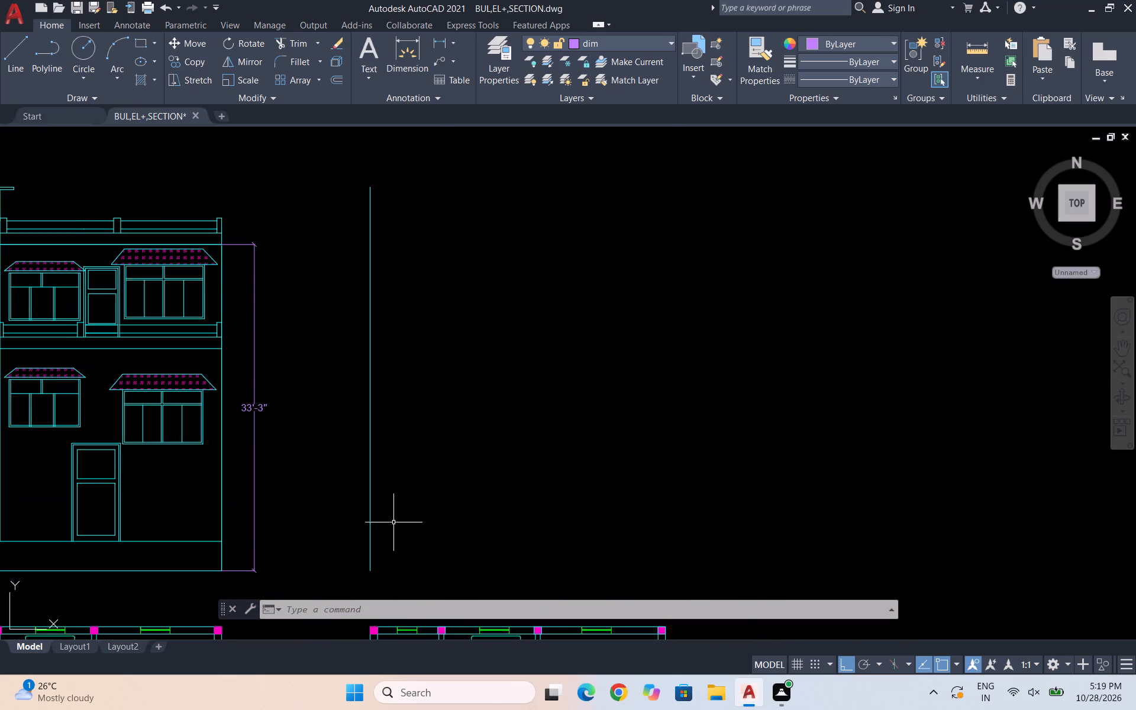
Offset the vertical line beside the elevation 9" to its right to form the section's first wall.
scroll(392, 563, up, 1)
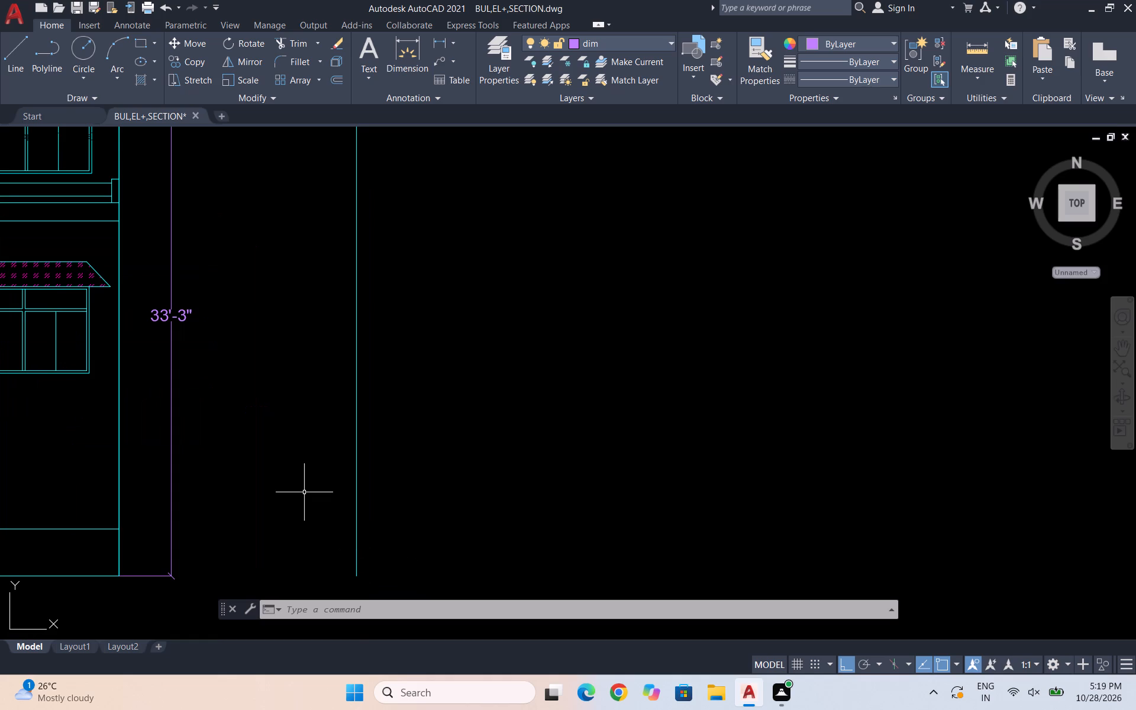
key(Escape)
key(o)
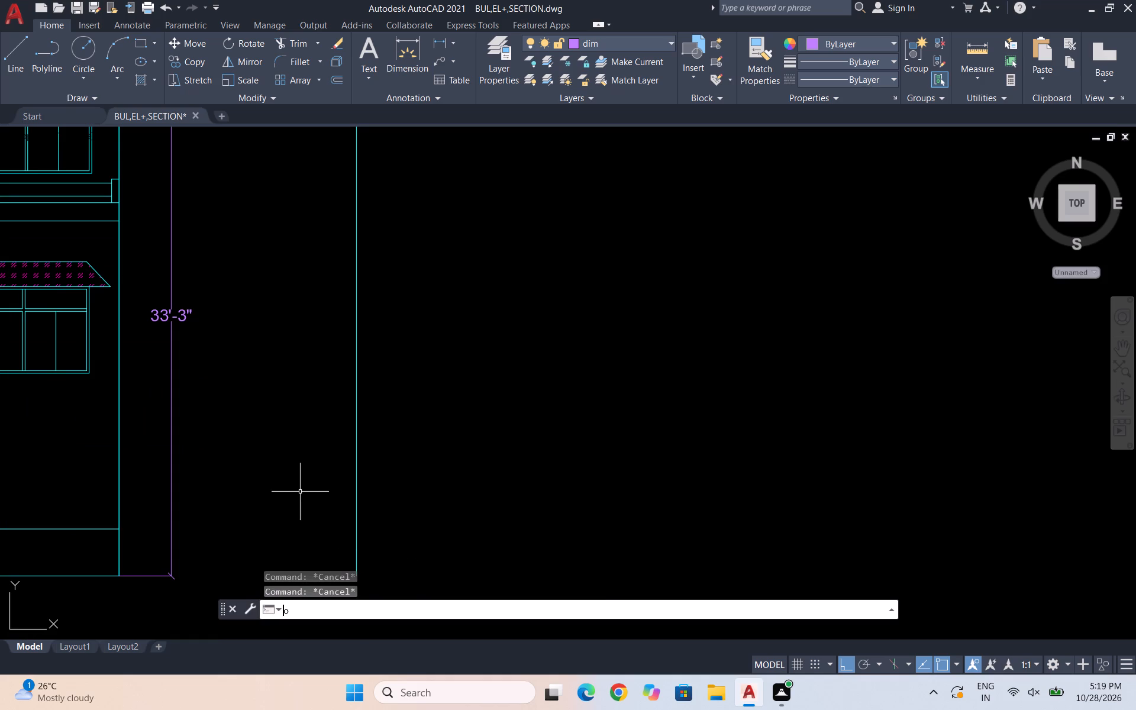
key(Return)
text(9")
key(Return)
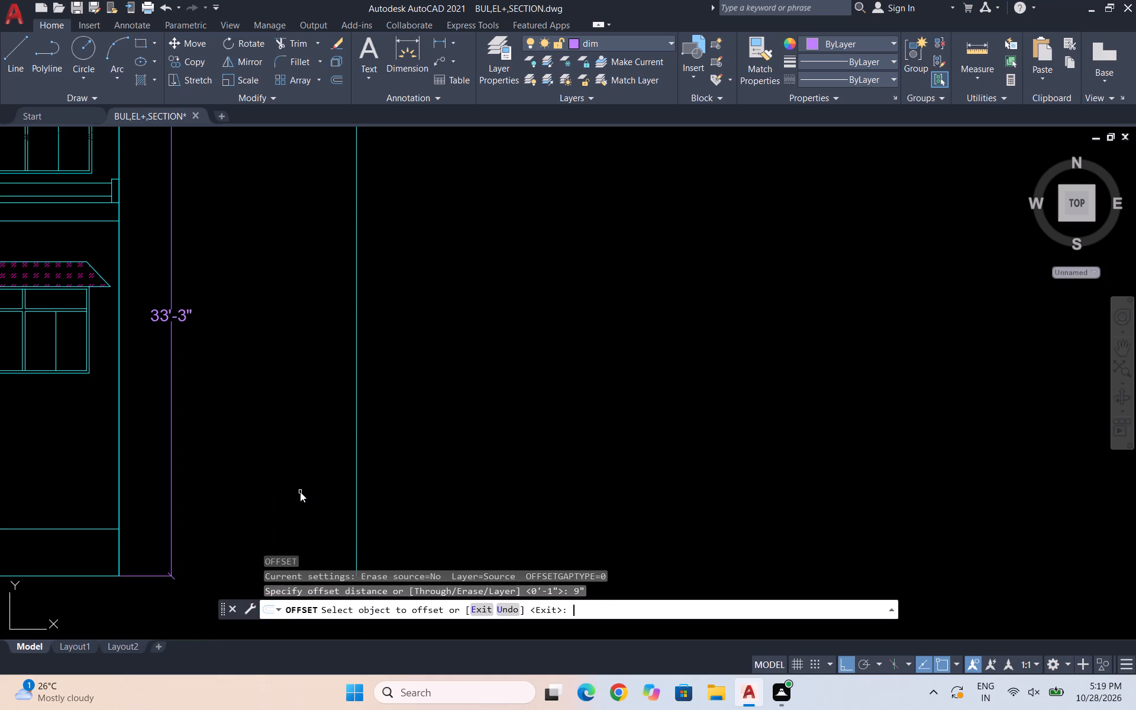
scroll(442, 415, down, 2)
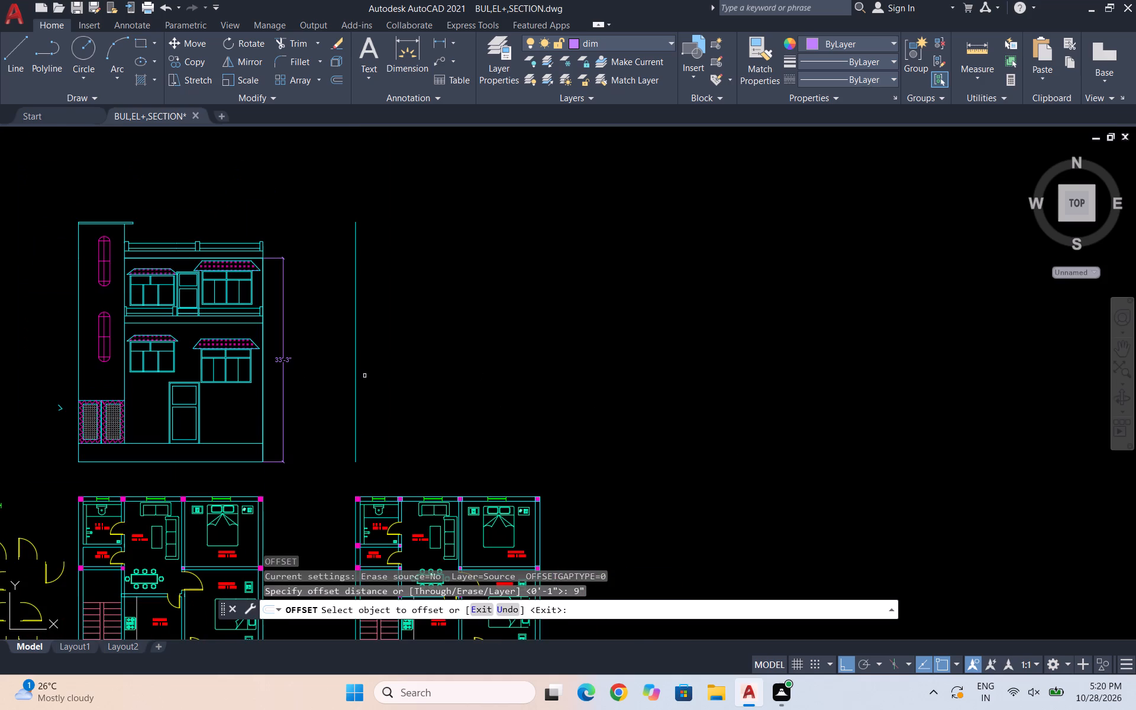
click(355, 370)
click(379, 376)
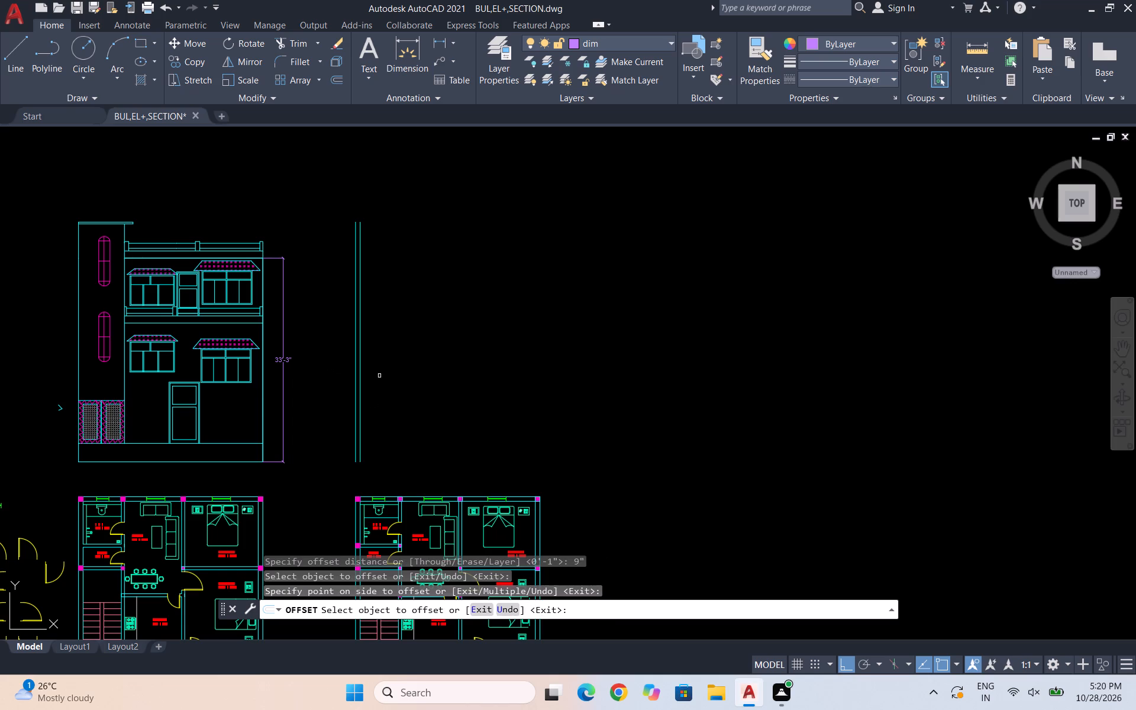
key(Escape)
key(Escape)
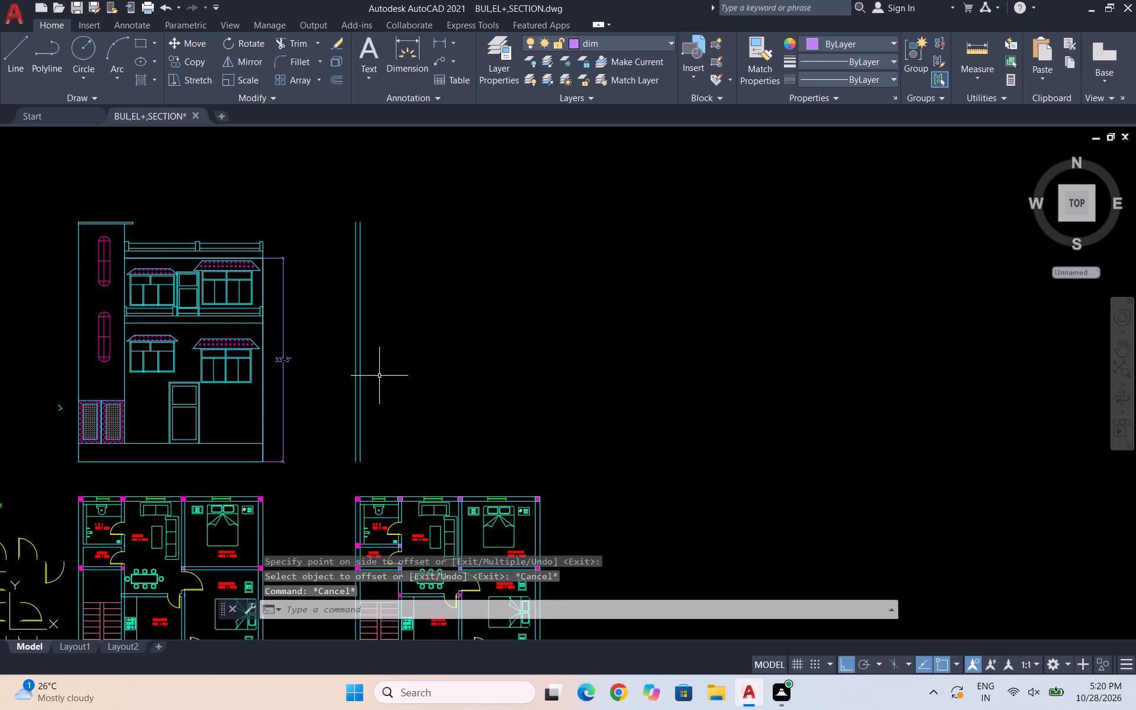
key(Escape)
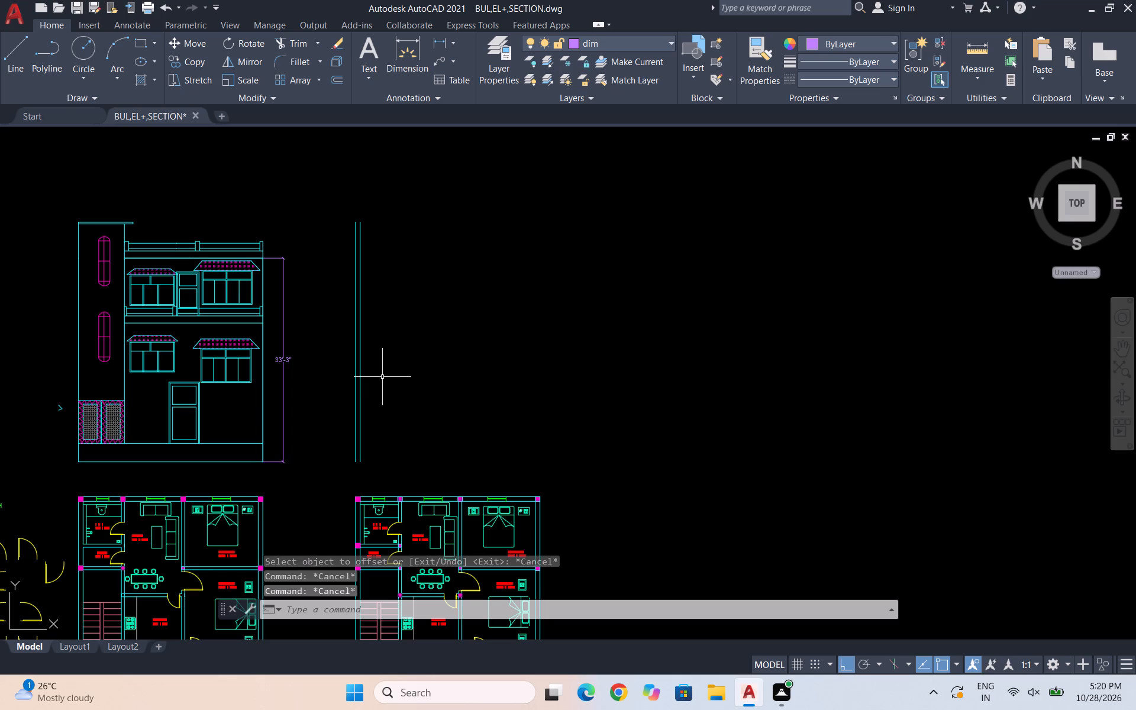
Copy the pair of wall lines horizontally about 13' to the right, above the second plan's dining room window.
click(382, 377)
click(353, 364)
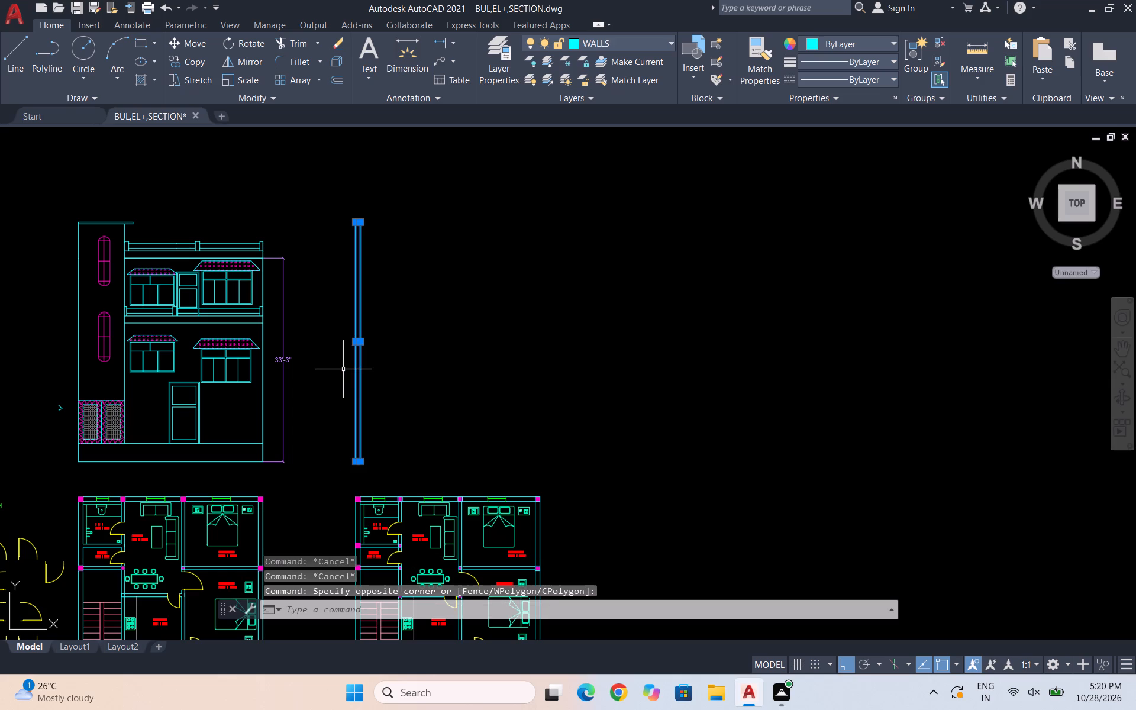
text(co)
key(Return)
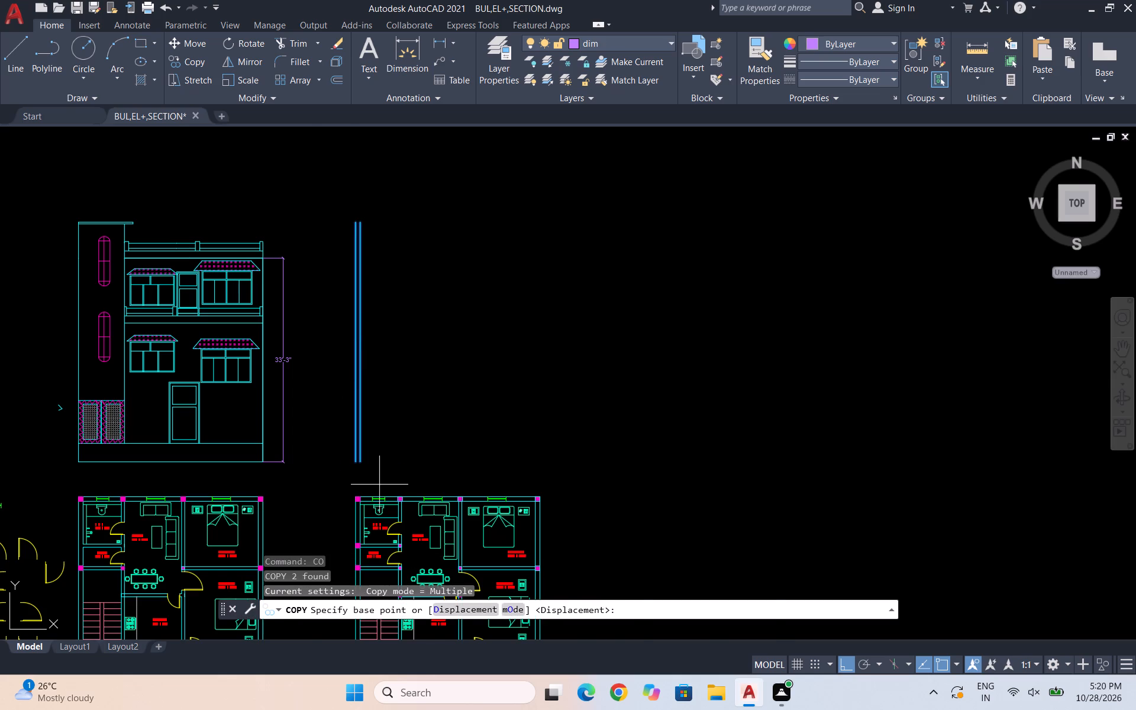
scroll(379, 485, up, 2)
click(316, 431)
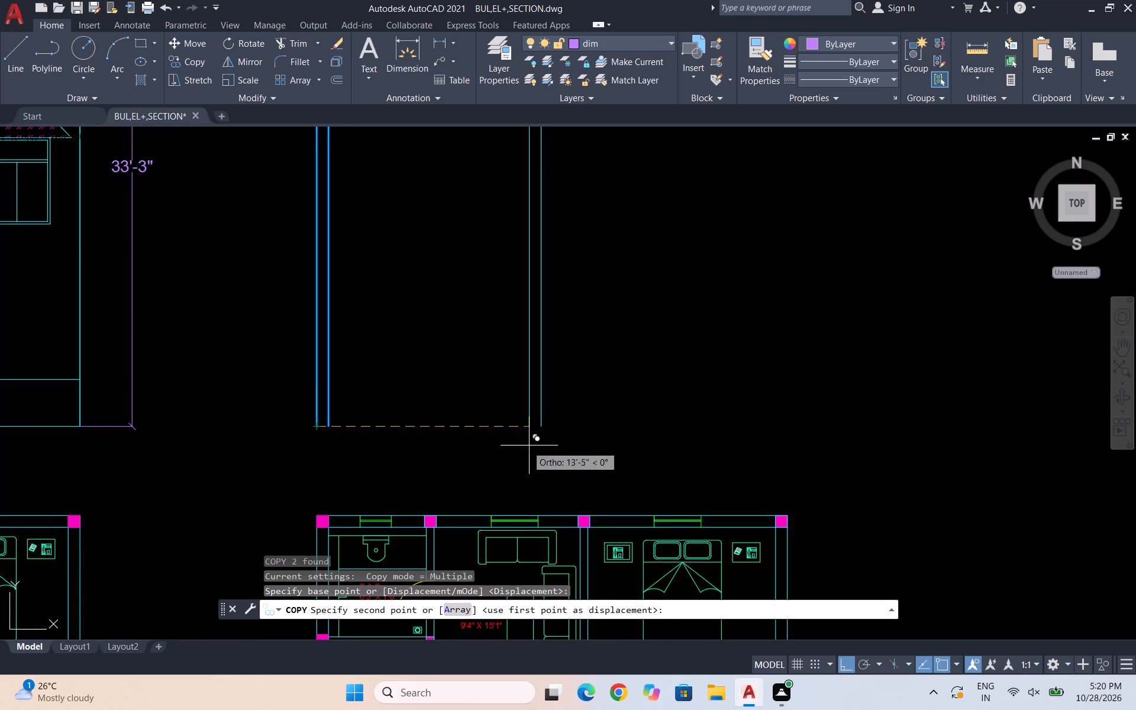
scroll(513, 440, down, 1)
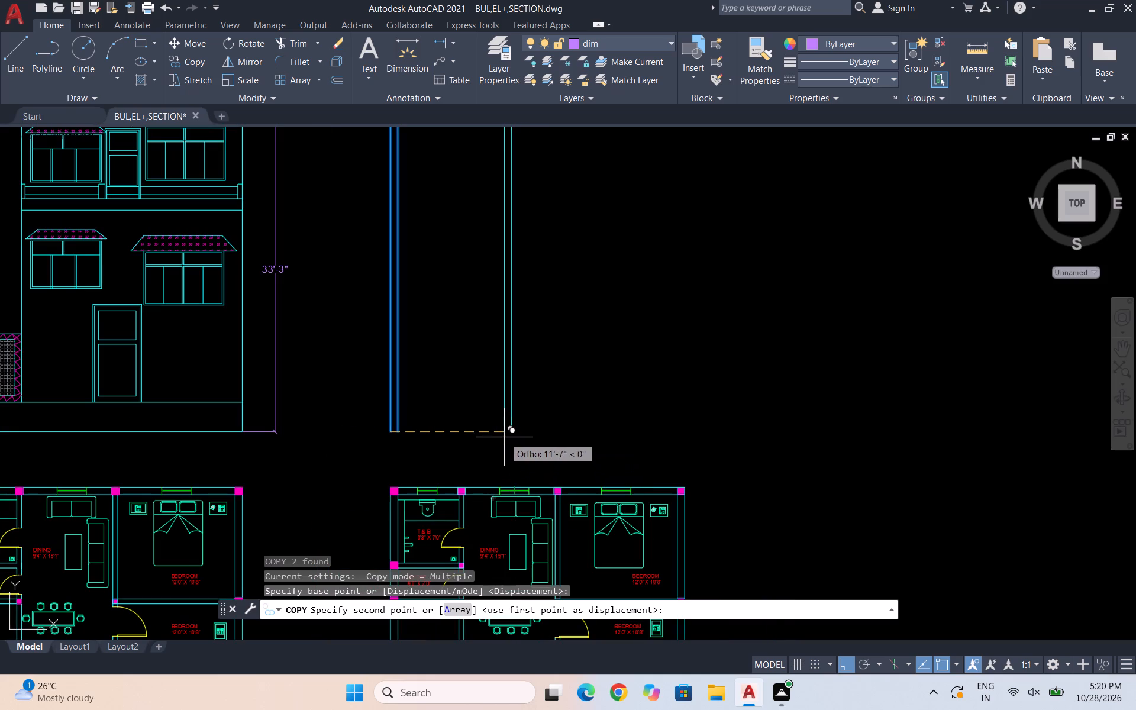
scroll(508, 438, up, 1)
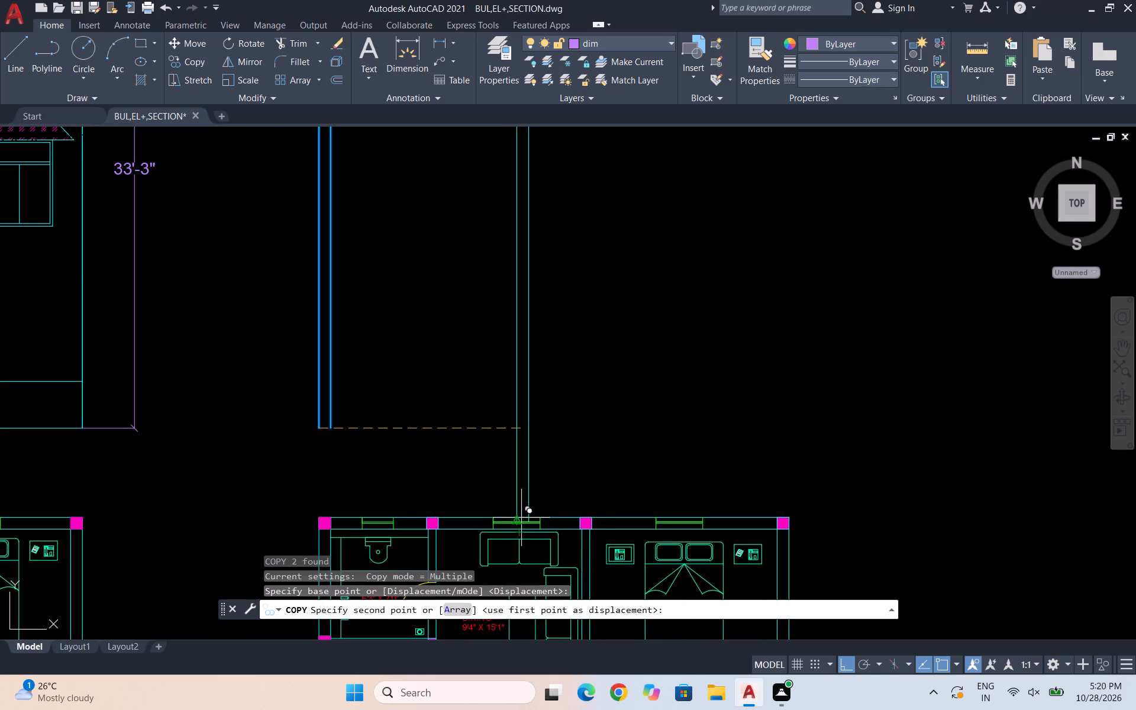
click(522, 476)
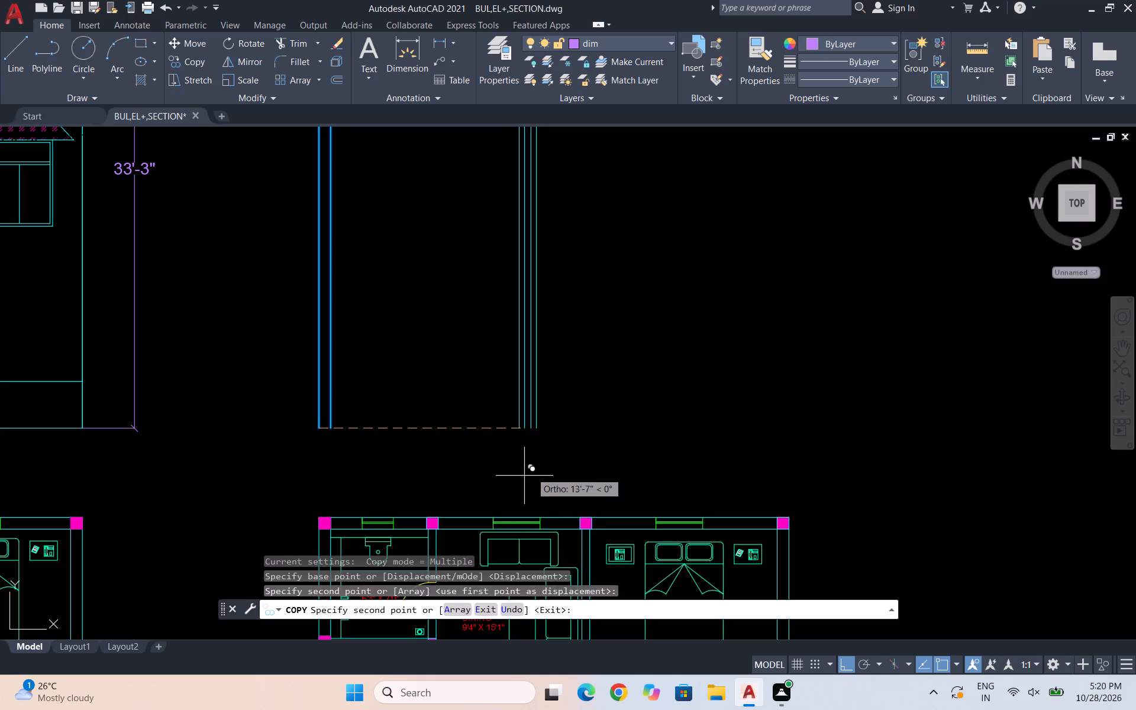
key(Escape)
Move the copied wall pair about 5" to the left, toward the section's first wall.
drag(541, 452, 537, 440)
click(485, 401)
key(m)
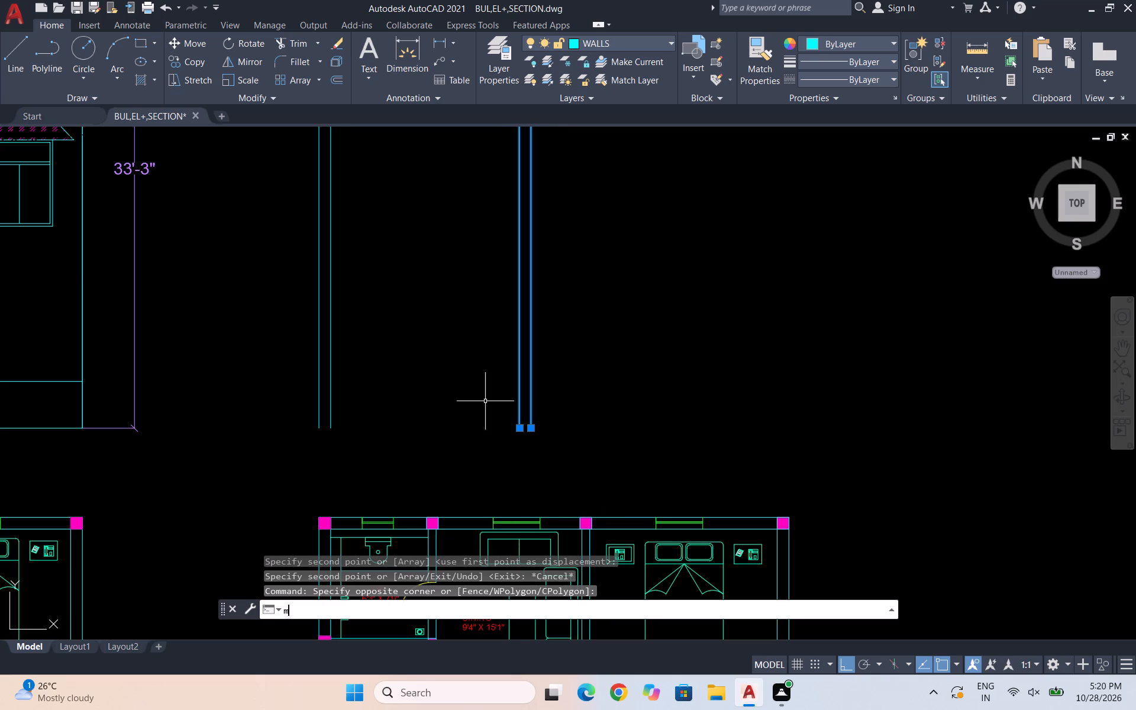
key(Return)
scroll(505, 422, up, 1)
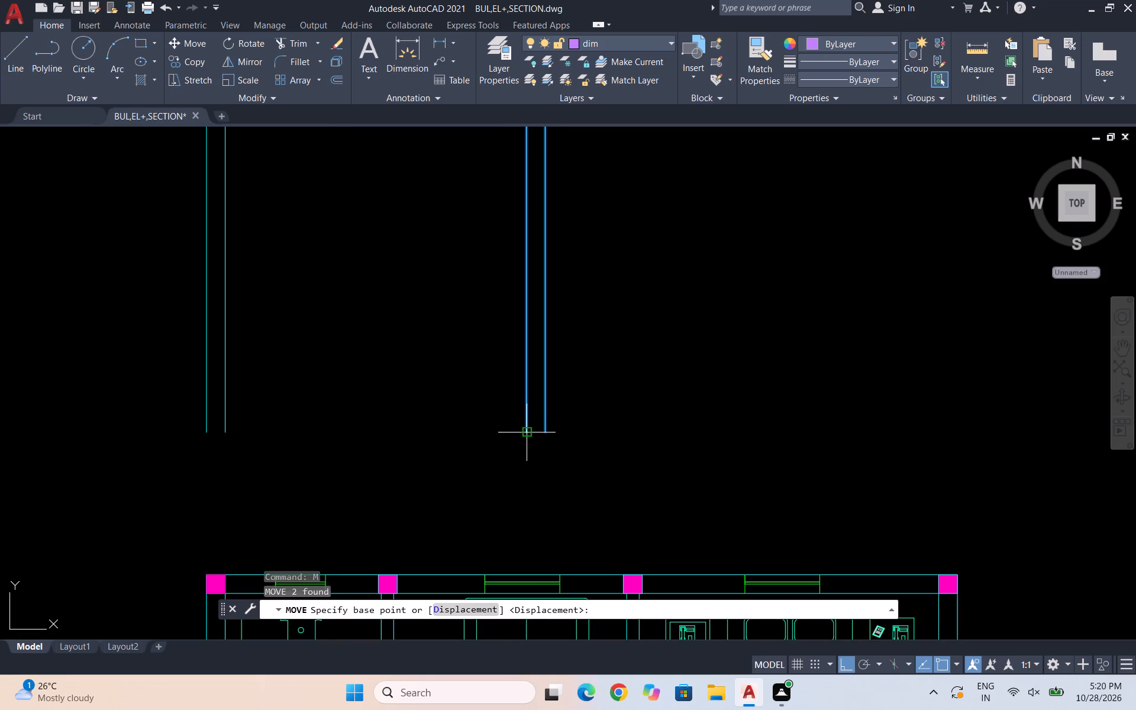
click(526, 435)
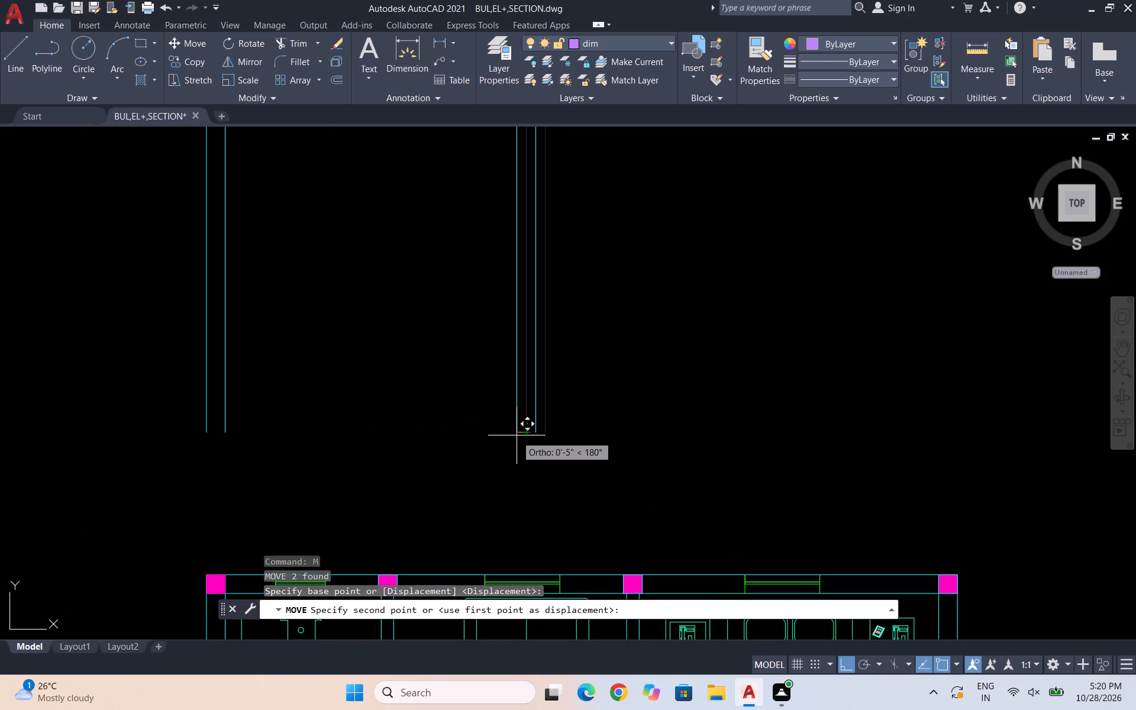
click(517, 435)
scroll(559, 409, down, 2)
key(Escape)
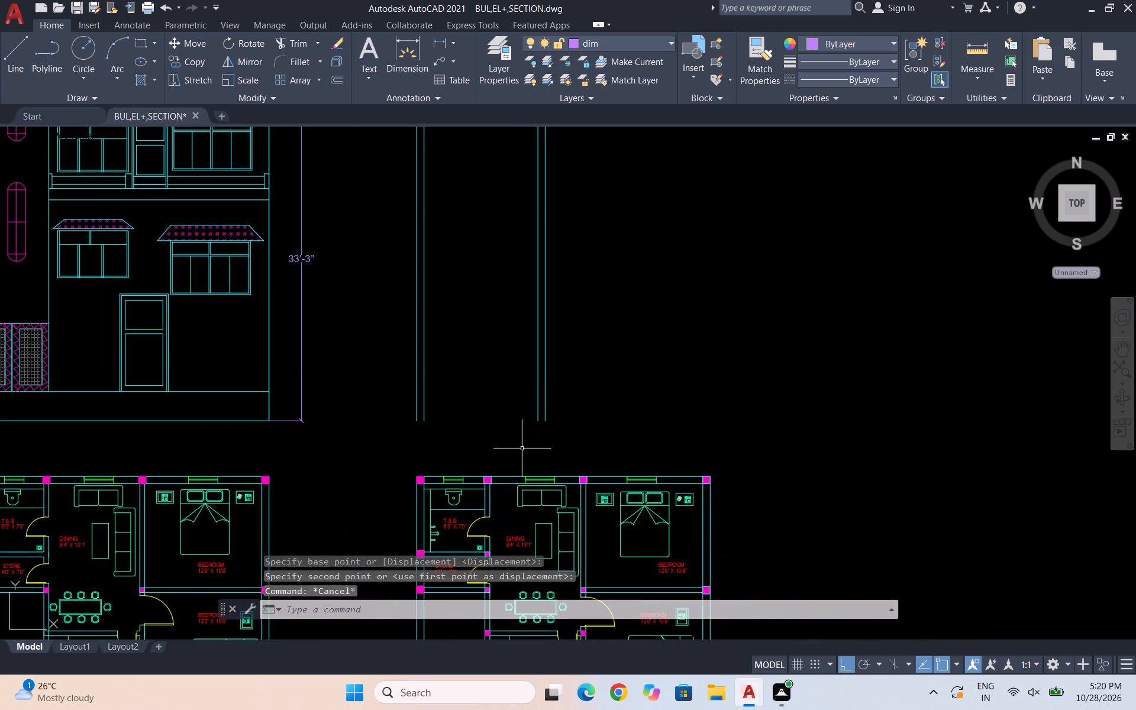
Copy the middle wall pair to the right, aligning its outer line with the outer face of the second plan's bedroom wall.
scroll(525, 448, down, 2)
click(596, 424)
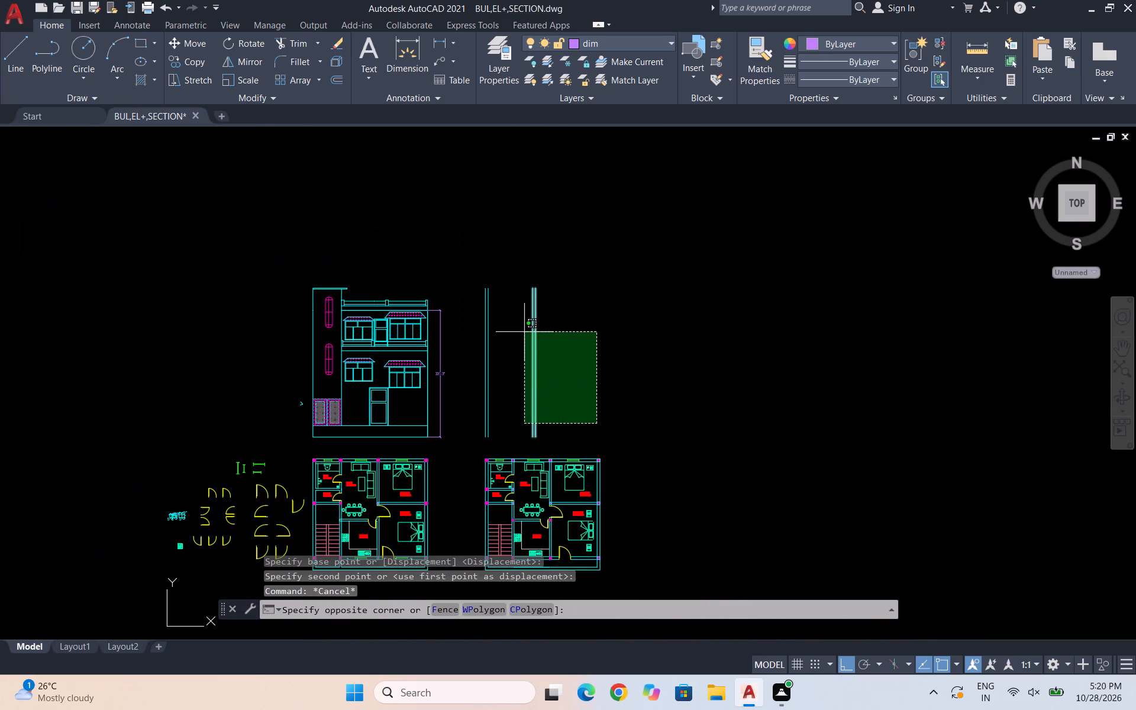
click(524, 331)
scroll(612, 444, down, 1)
text(co)
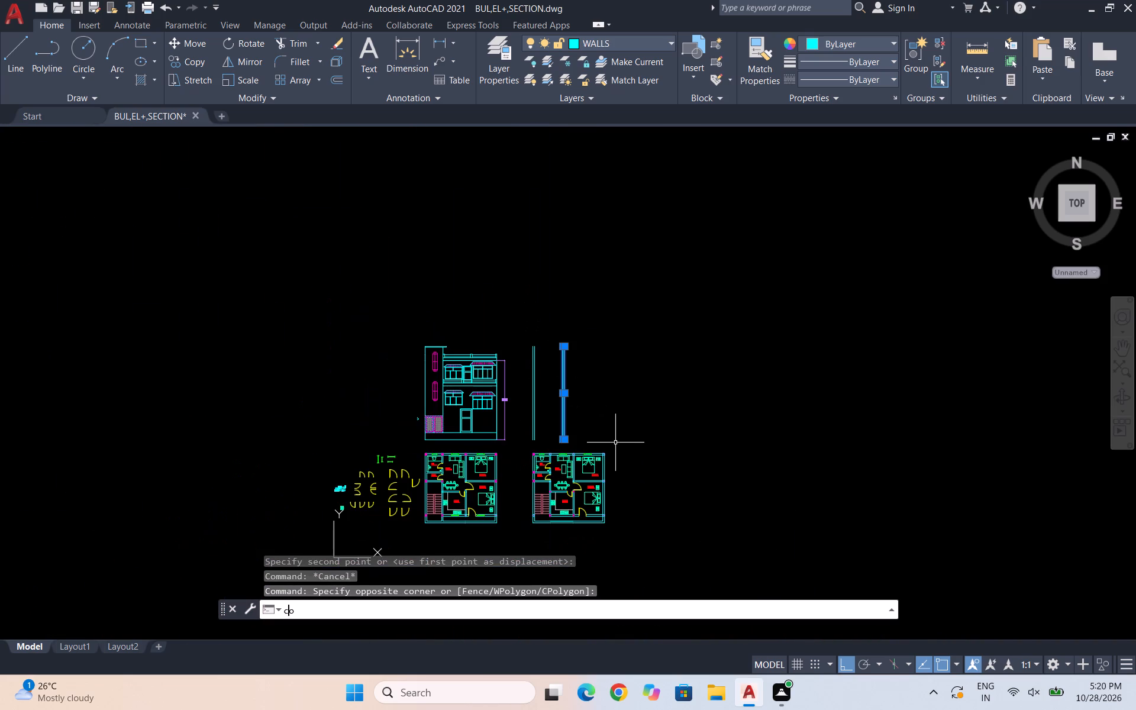
key(Return)
scroll(575, 473, up, 1)
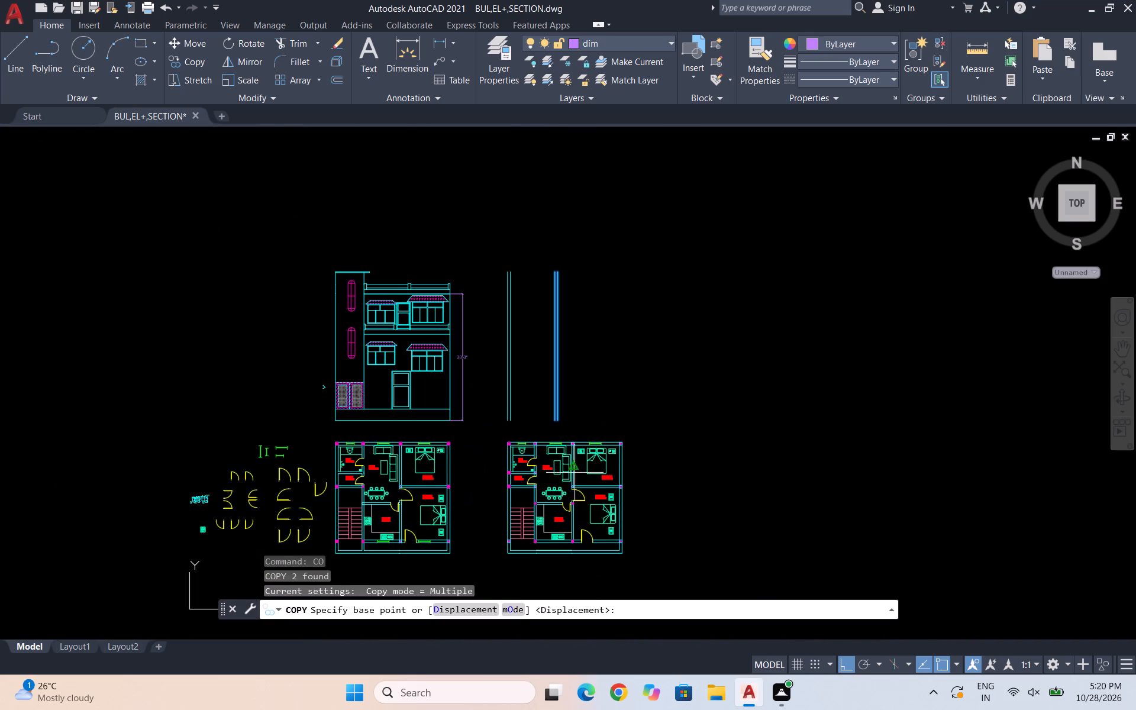
scroll(566, 427, up, 3)
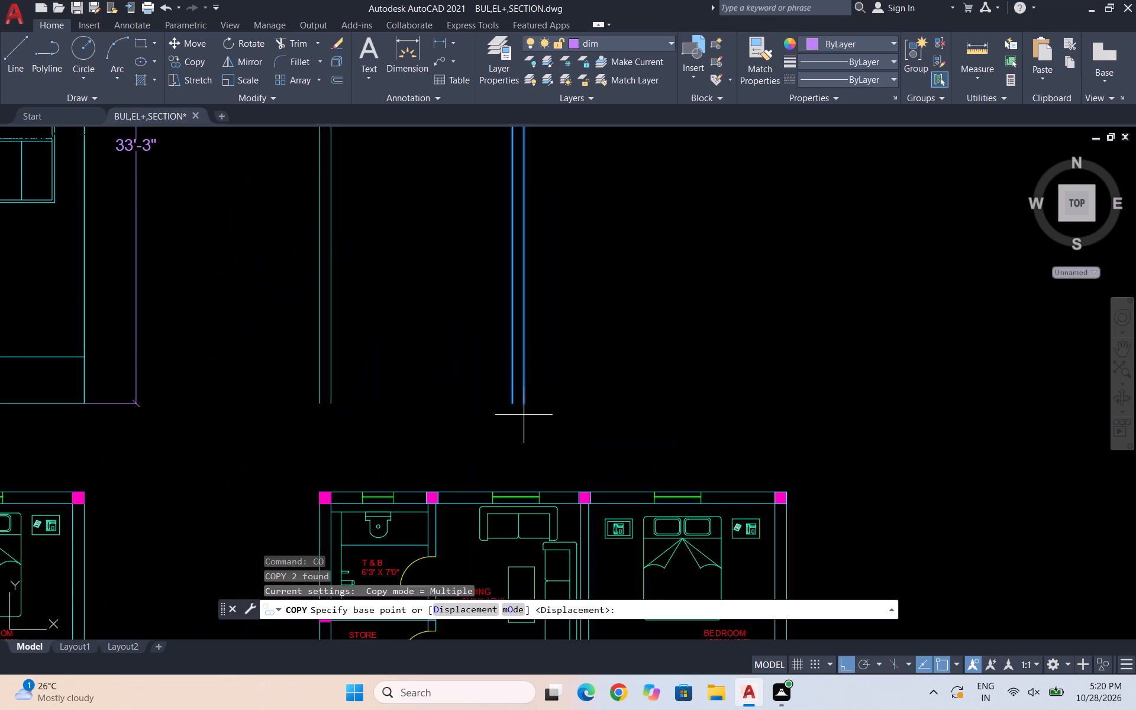
click(522, 405)
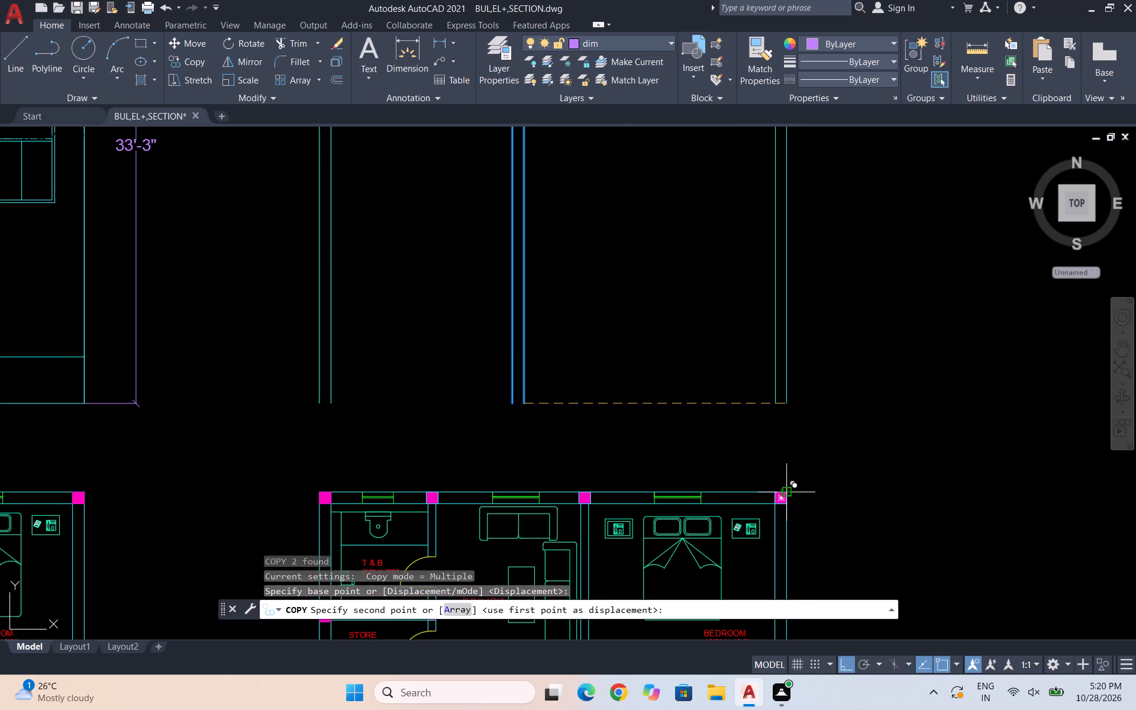
click(786, 451)
scroll(757, 425, down, 1)
key(Escape)
scroll(762, 410, down, 2)
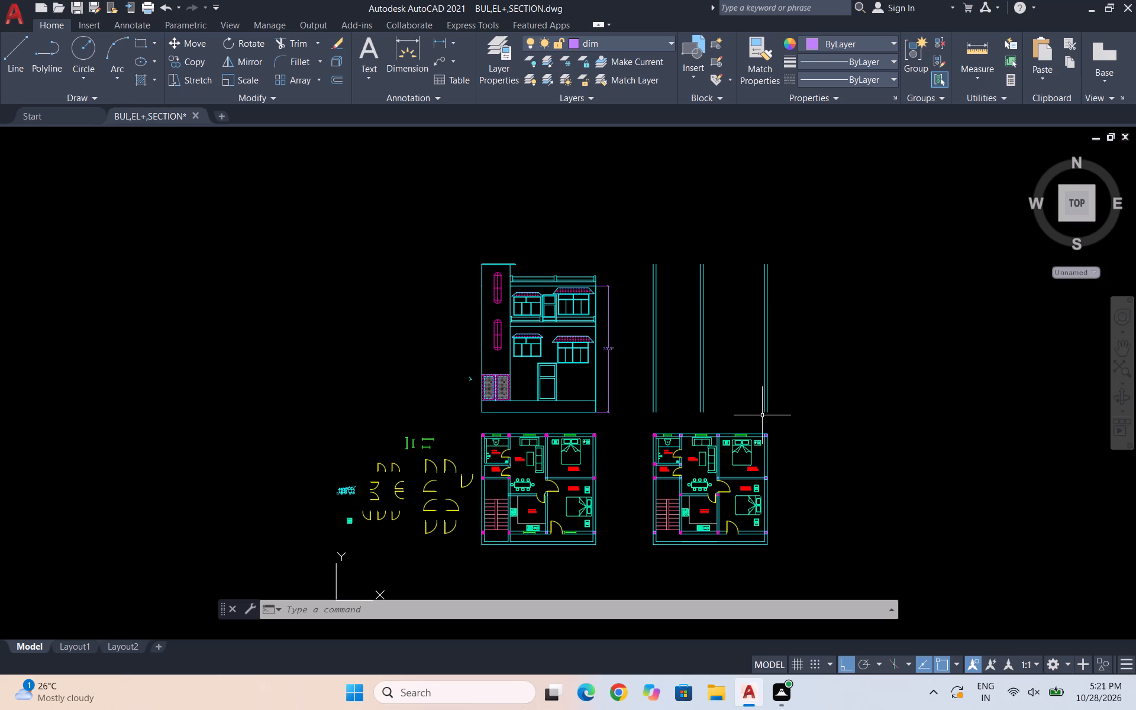
key(Escape)
key(Escape)
key(Escape)
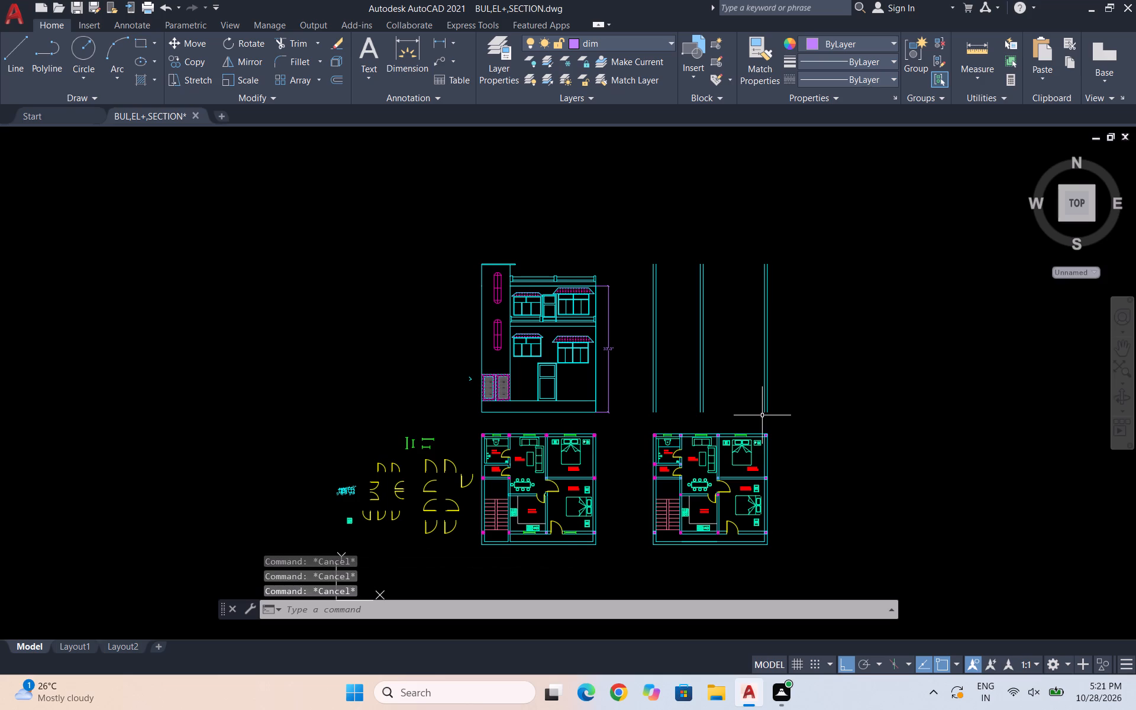
Draw a horizontal line at the elevation's plinth level, from the section's left outer wall face to its right outer wall face.
key(Escape)
key(l)
key(Return)
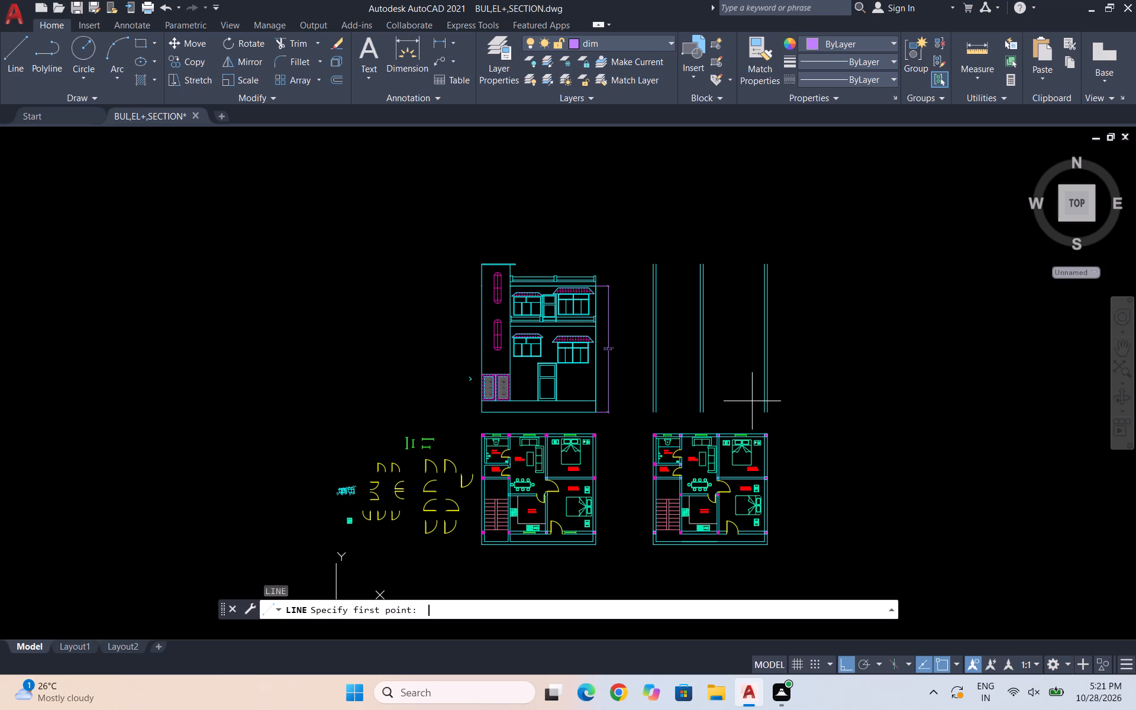
scroll(679, 392, up, 1)
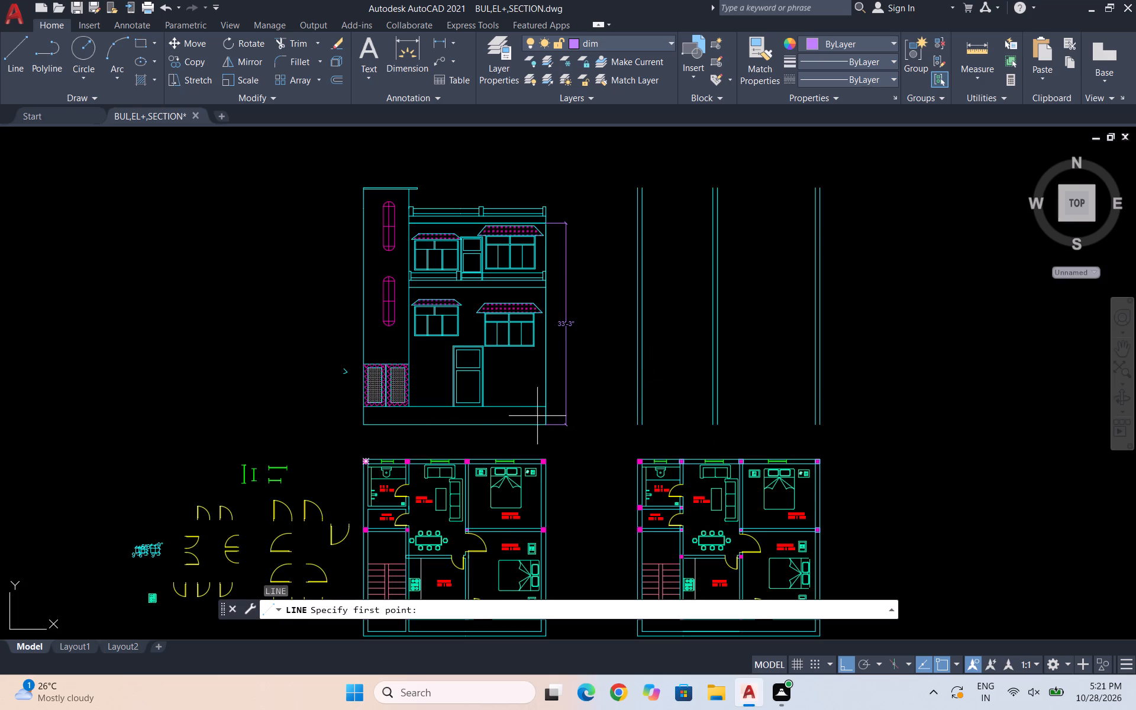
click(637, 407)
scroll(739, 384, down, 1)
scroll(758, 405, up, 2)
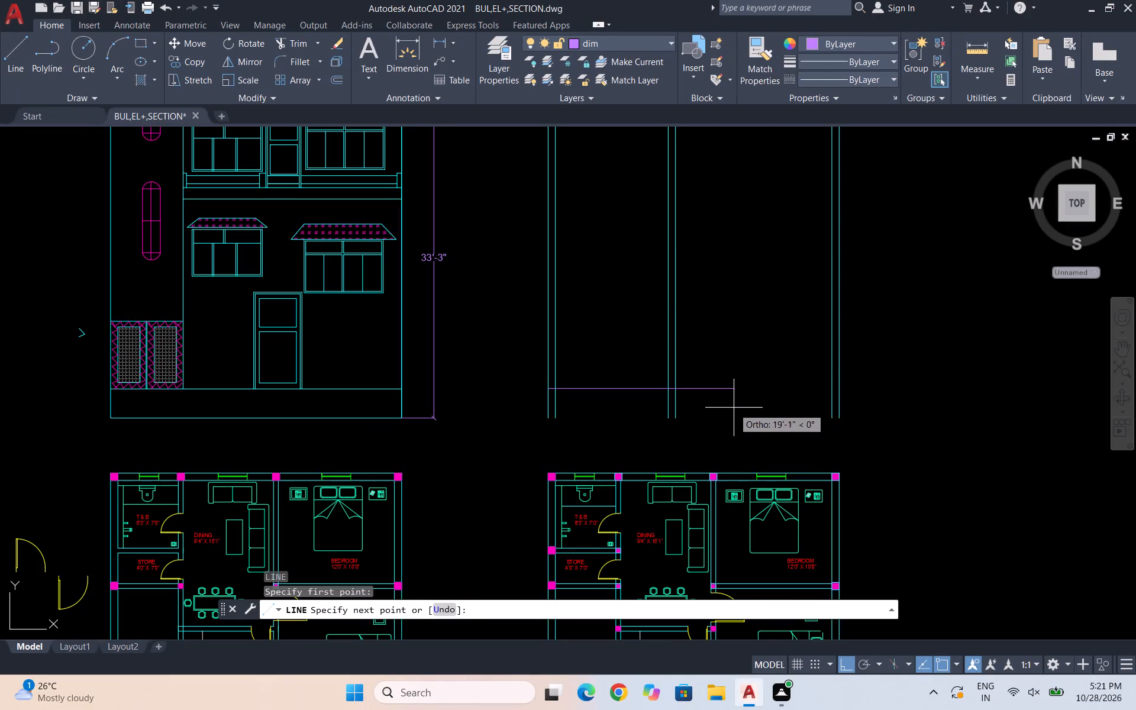
scroll(812, 378, up, 2)
click(879, 405)
key(Escape)
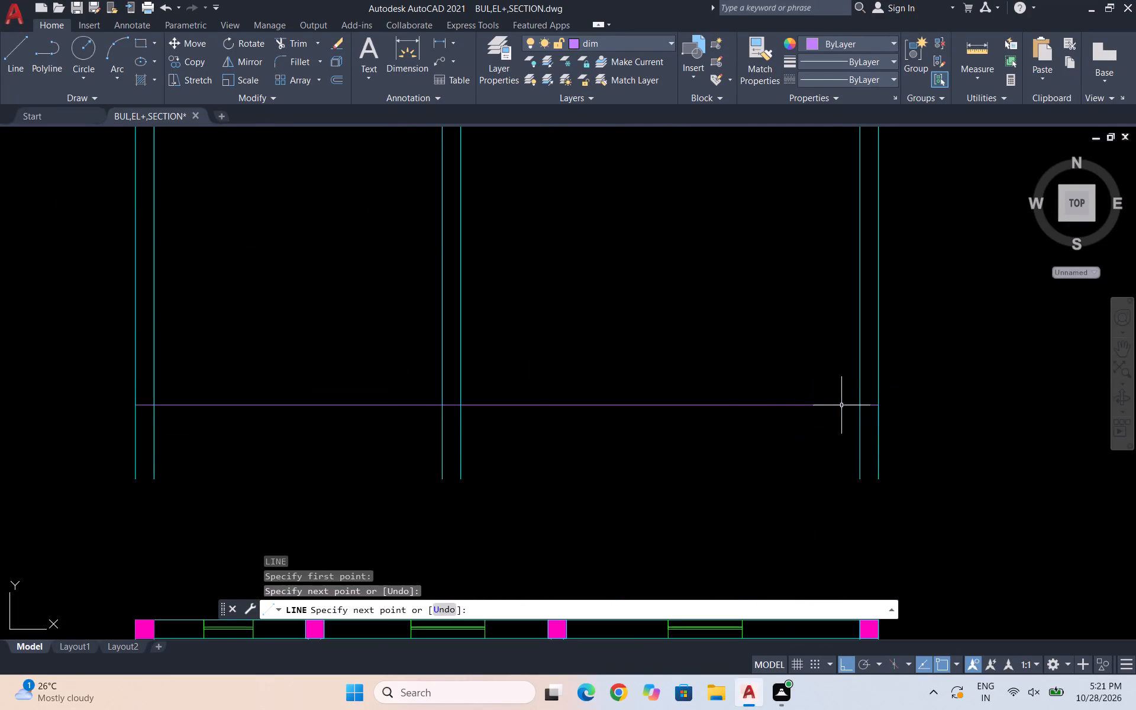
Assign the new horizontal plinth line to the WALLS layer.
drag(757, 421, 729, 406)
click(712, 398)
click(624, 44)
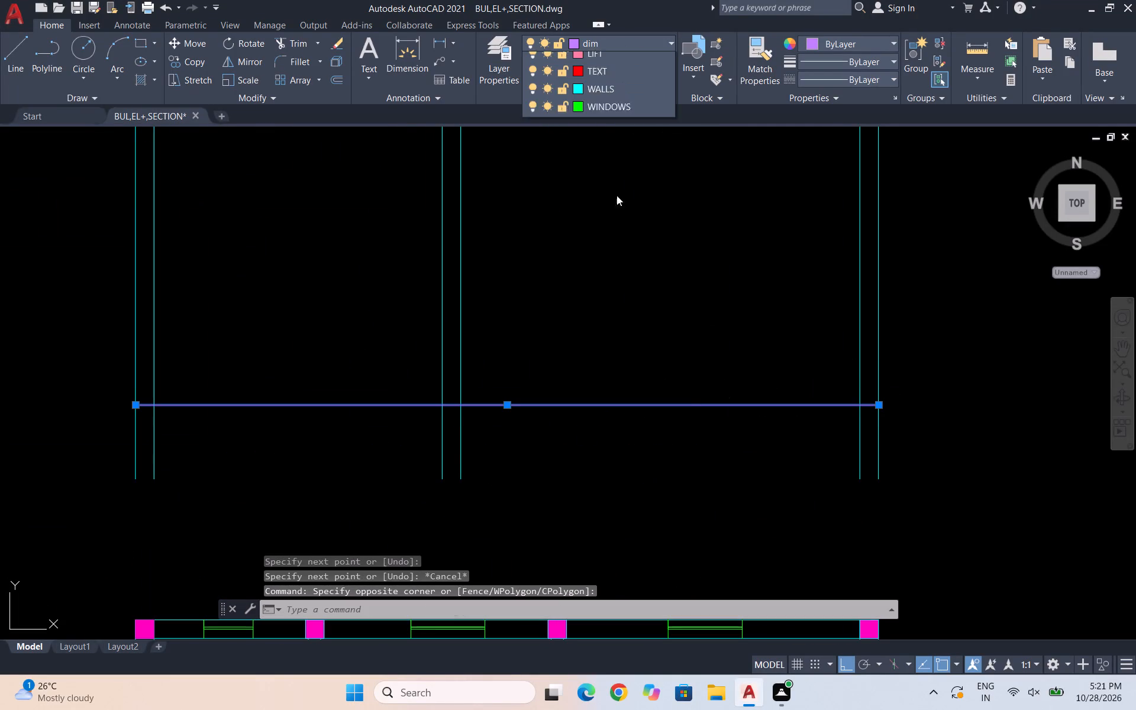
click(619, 227)
key(Escape)
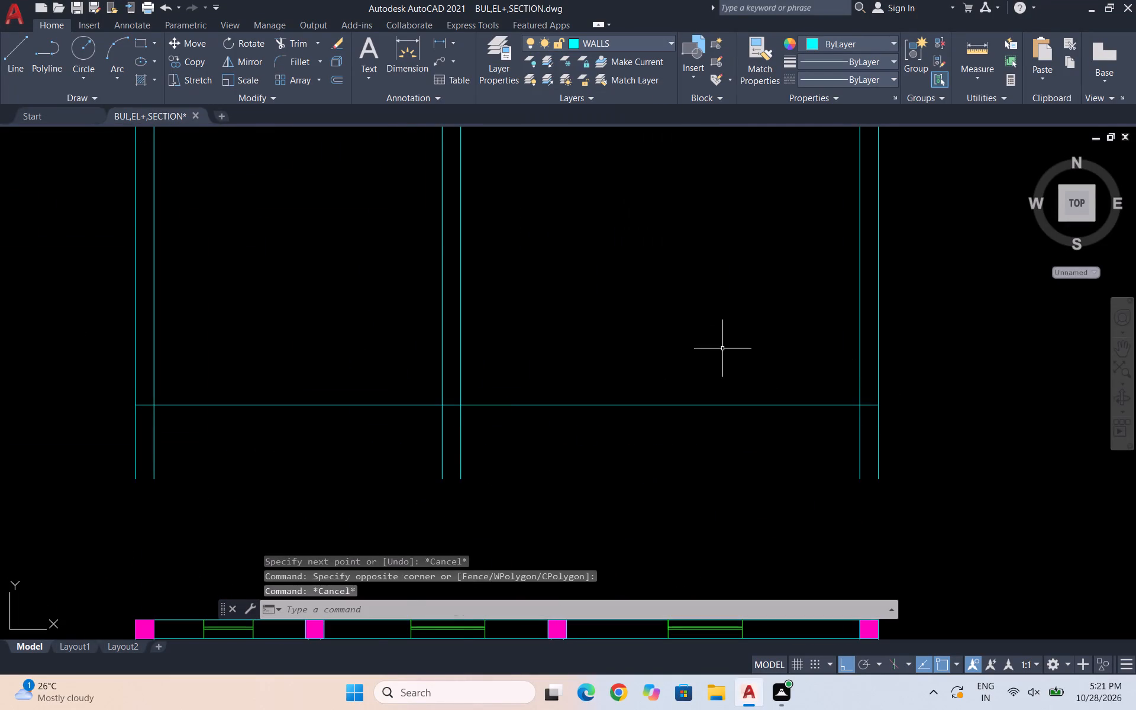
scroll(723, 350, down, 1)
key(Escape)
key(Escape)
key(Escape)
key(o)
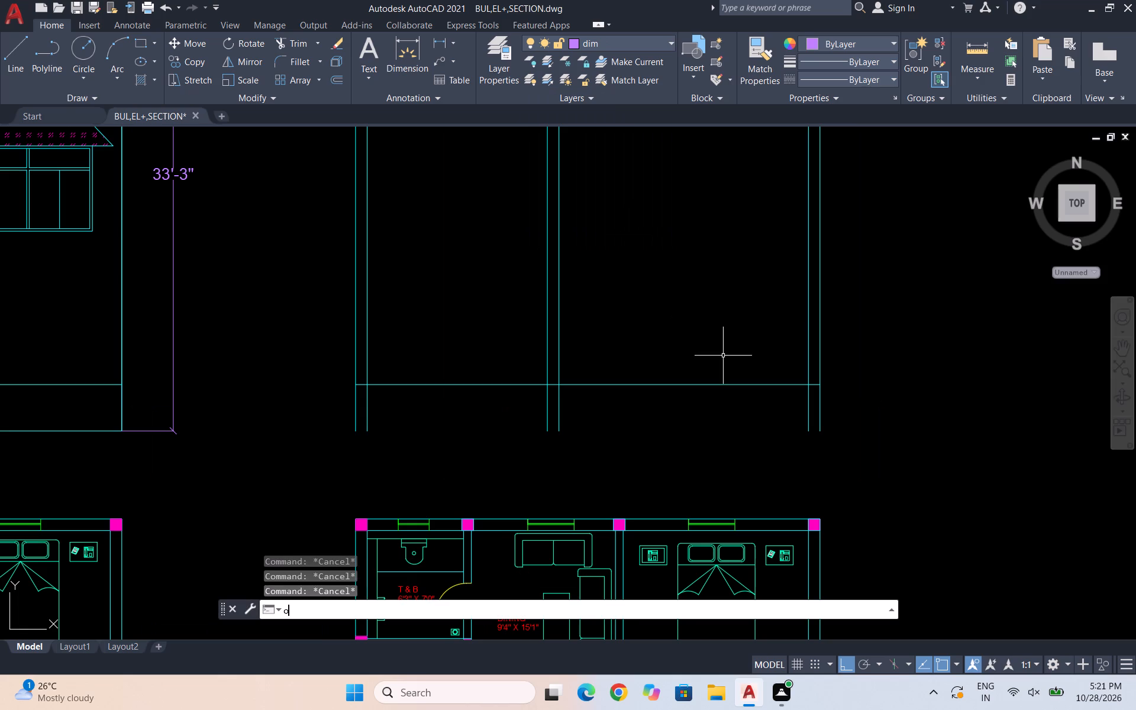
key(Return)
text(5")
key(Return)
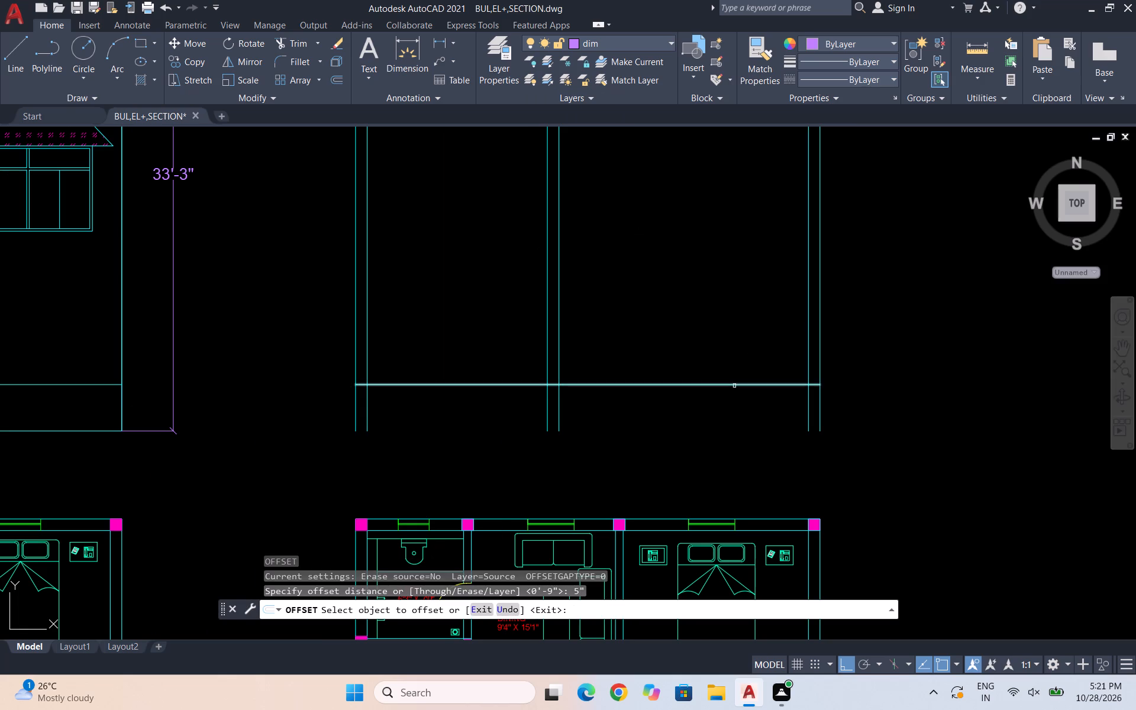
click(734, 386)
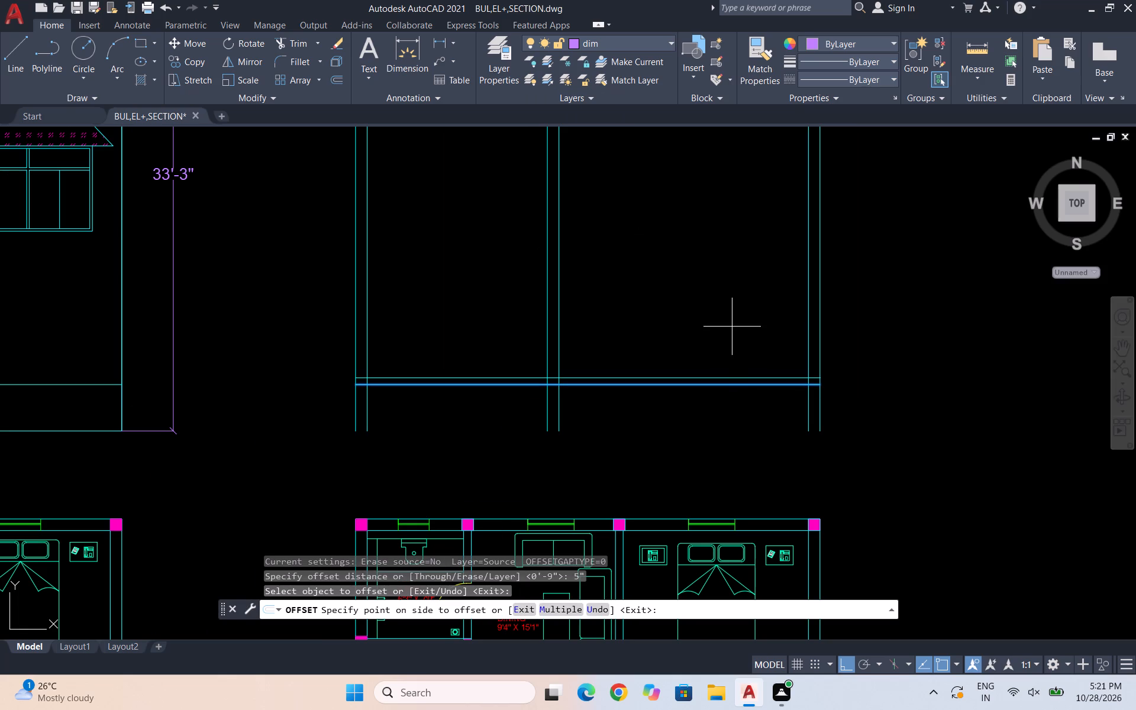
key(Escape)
Offset the section's horizontal plinth line 9" upward.
key(o)
key(Return)
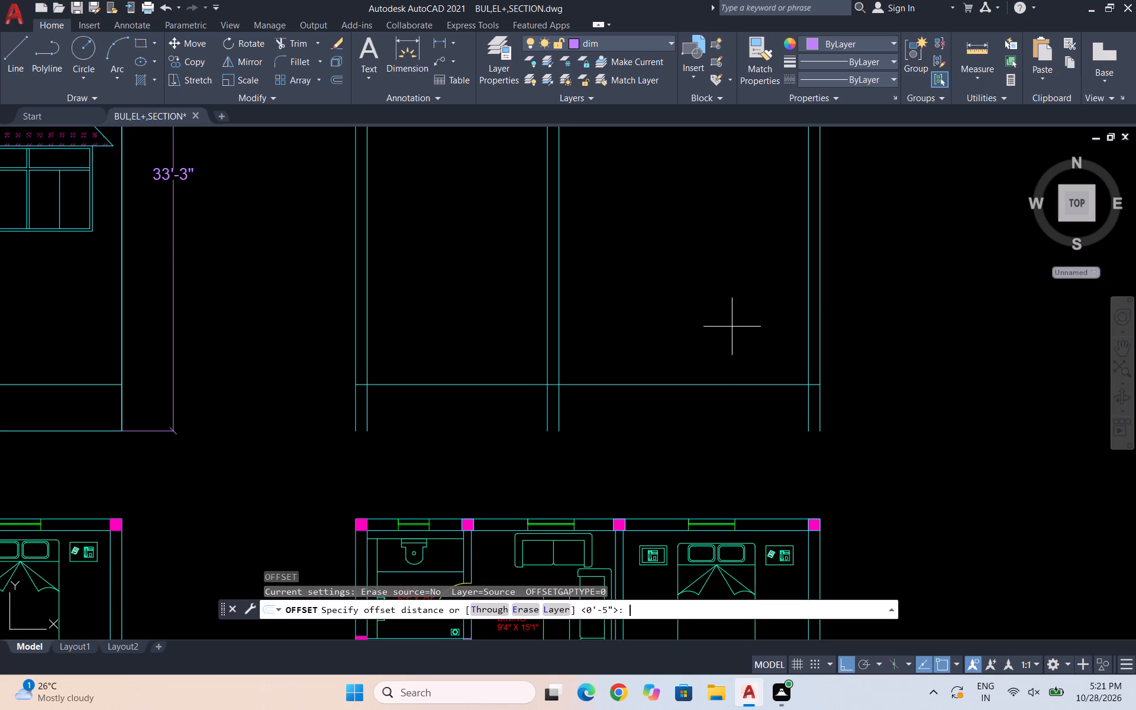
text(9")
key(Return)
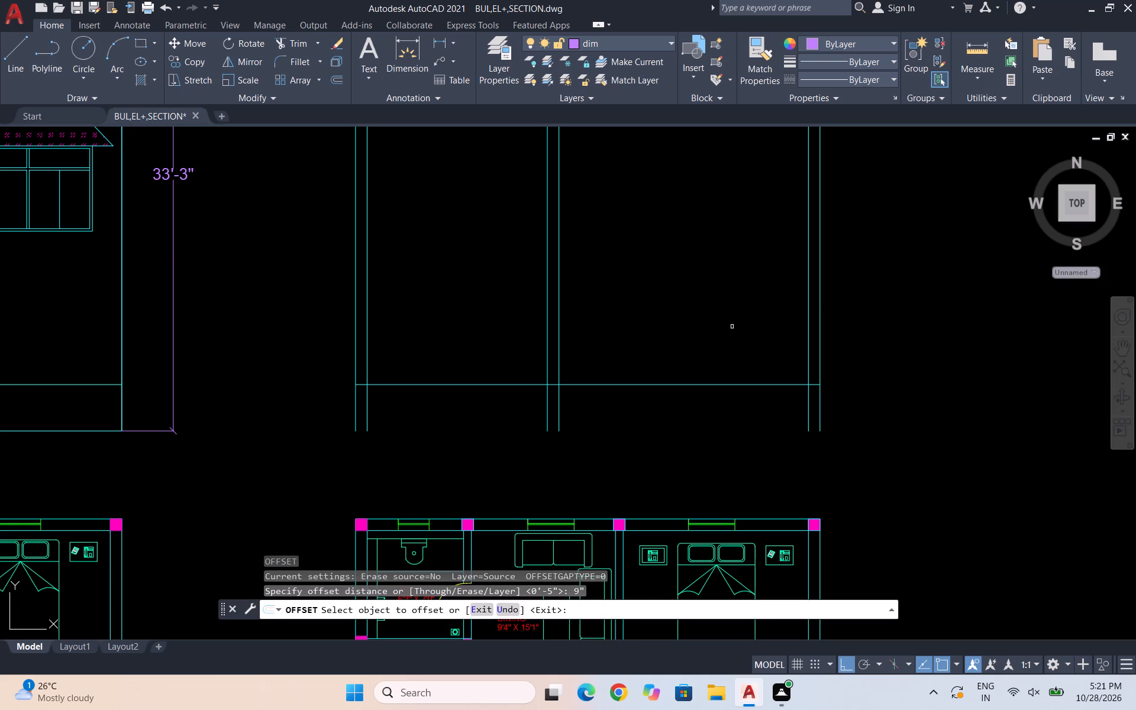
drag(731, 383, 731, 367)
click(717, 318)
key(Escape)
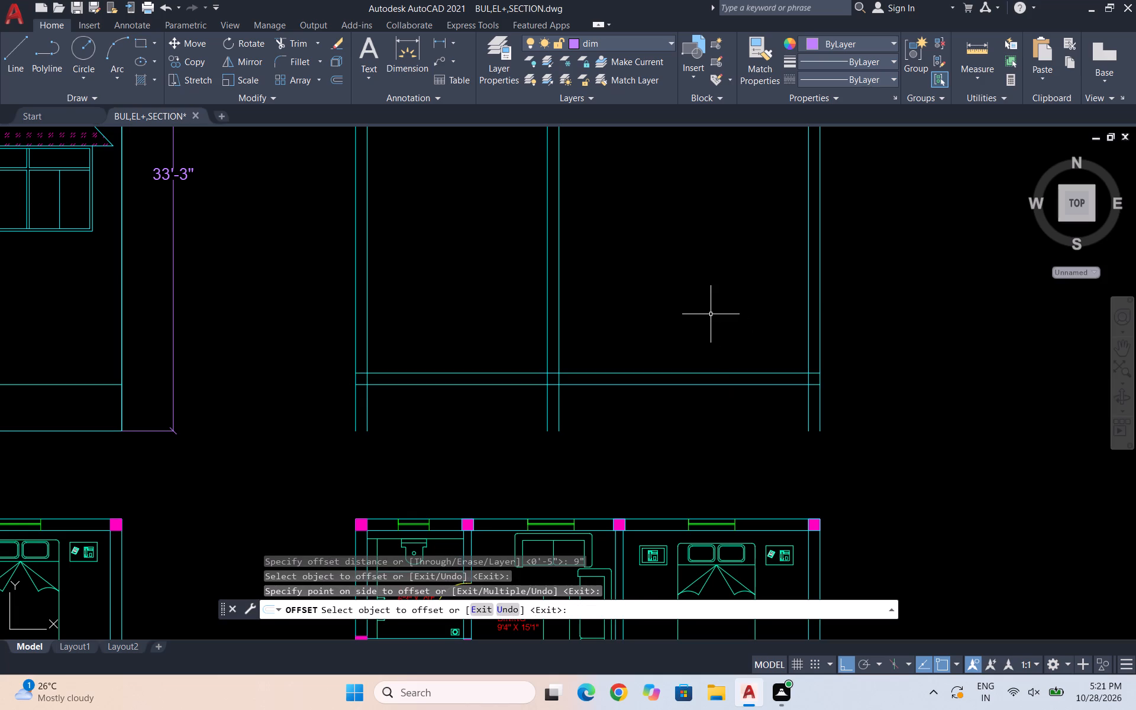
key(Escape)
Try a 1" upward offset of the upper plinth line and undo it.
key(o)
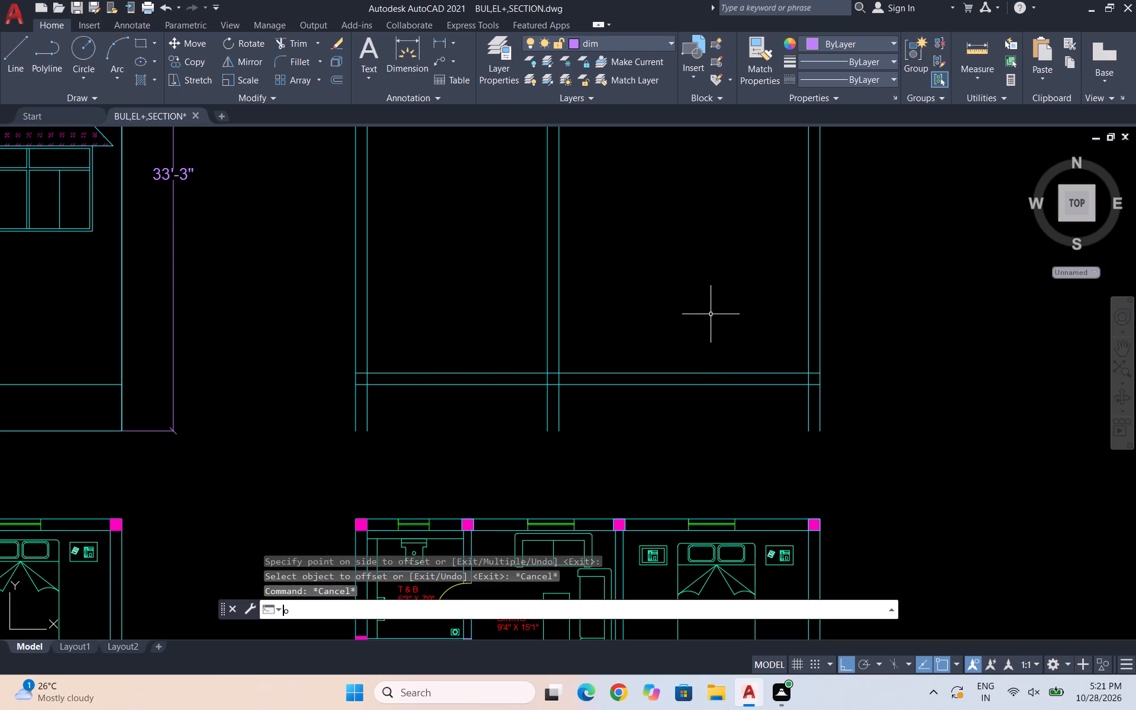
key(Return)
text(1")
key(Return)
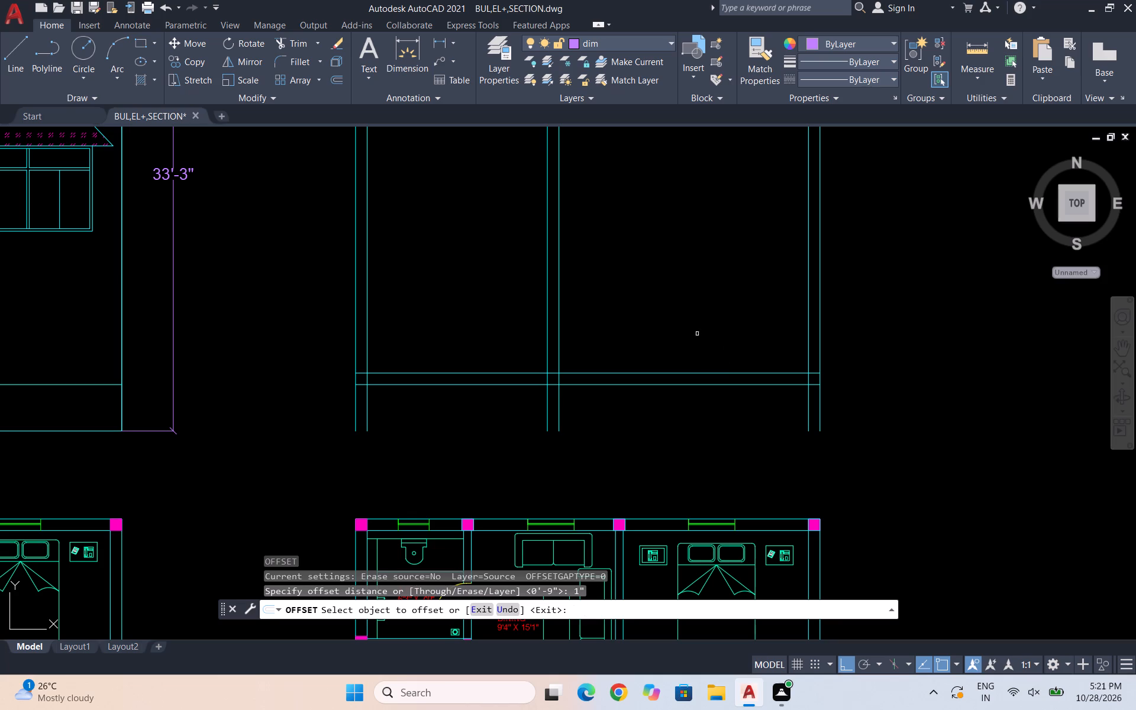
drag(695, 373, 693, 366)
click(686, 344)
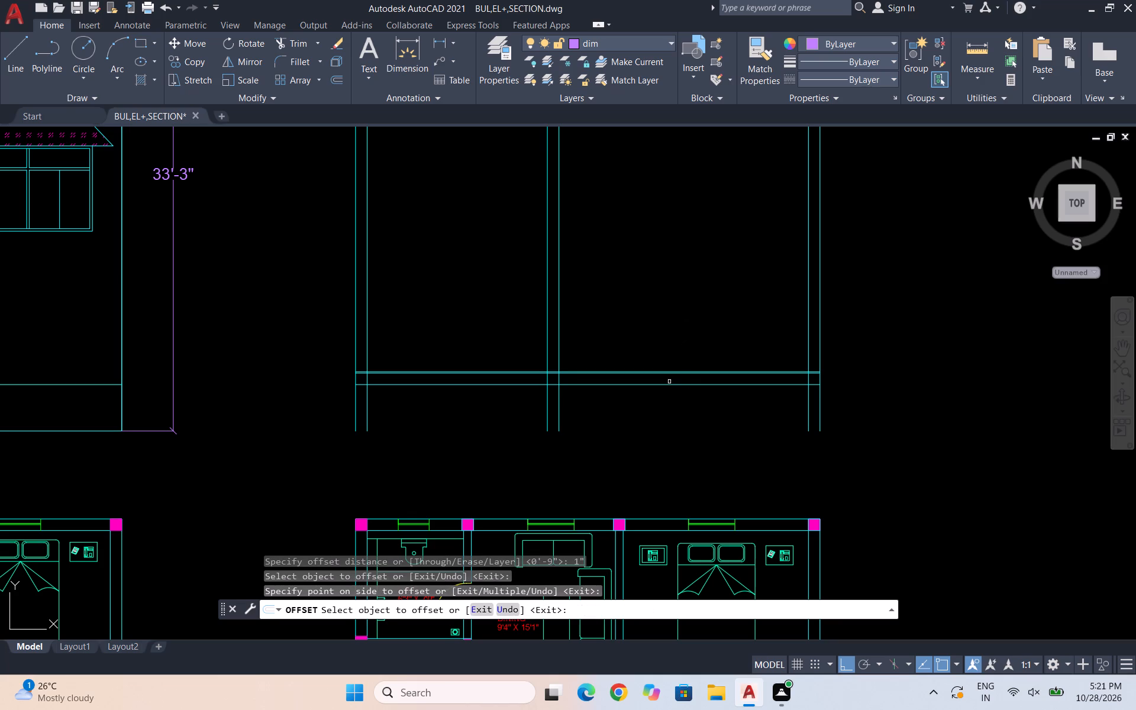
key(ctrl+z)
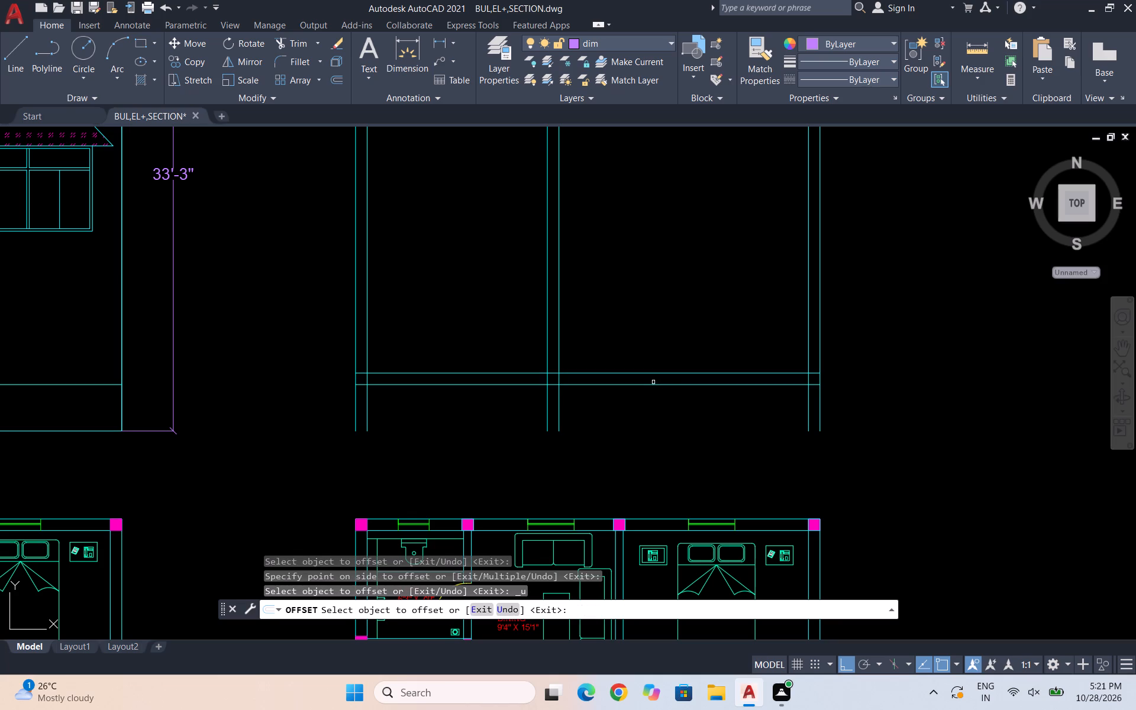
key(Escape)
Offset the upper plinth line upward twice in succession at 3" spacing to form the floor layers.
key(o)
key(Return)
text(3")
key(Return)
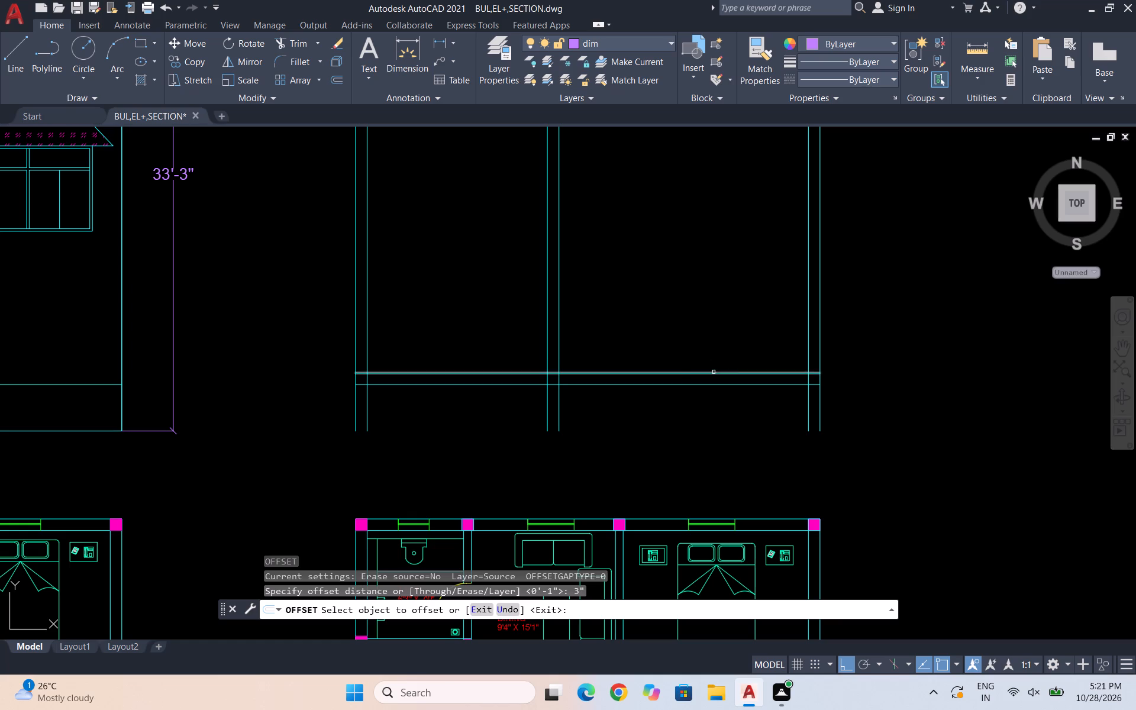
click(714, 372)
click(708, 338)
scroll(685, 418, up, 1)
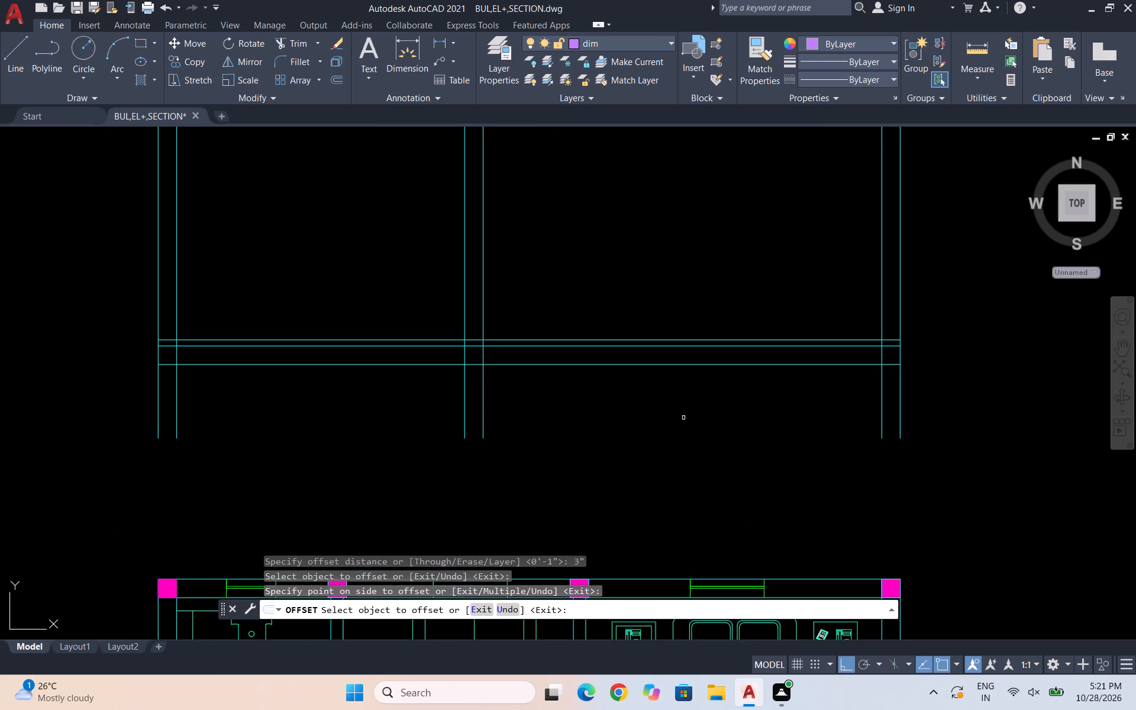
click(687, 338)
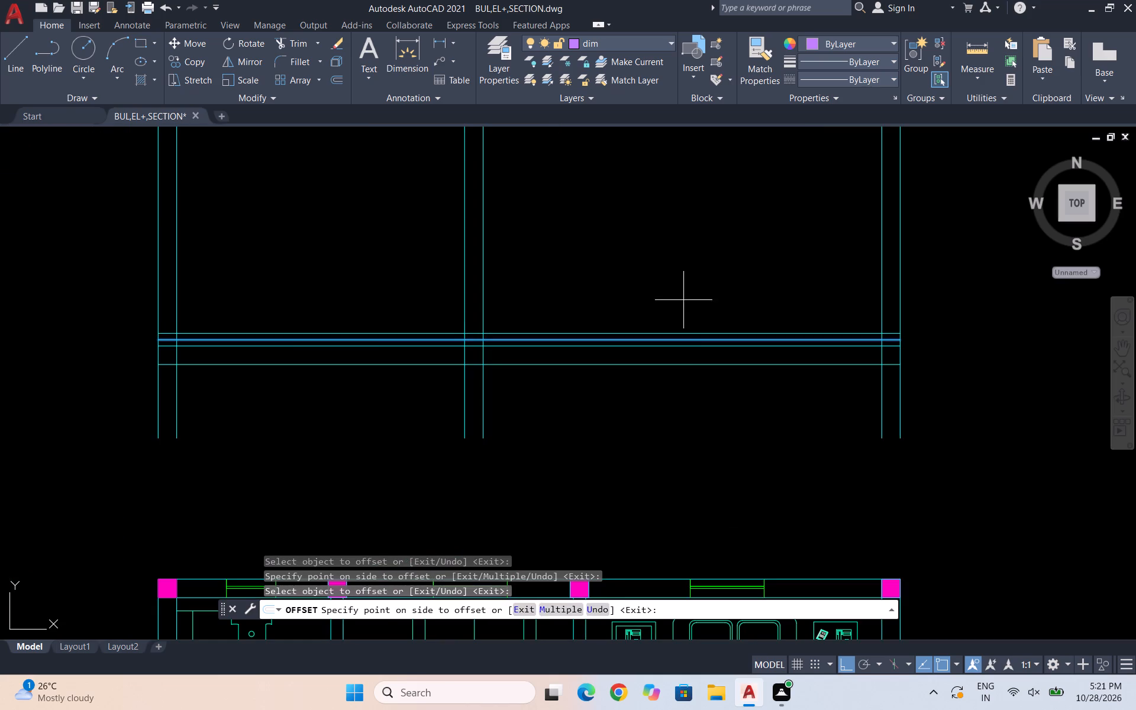
click(683, 300)
key(Escape)
Draw a horizontal line at about mid-height of the section, from the first wall's inner face to the middle wall's near face.
scroll(683, 301, down, 2)
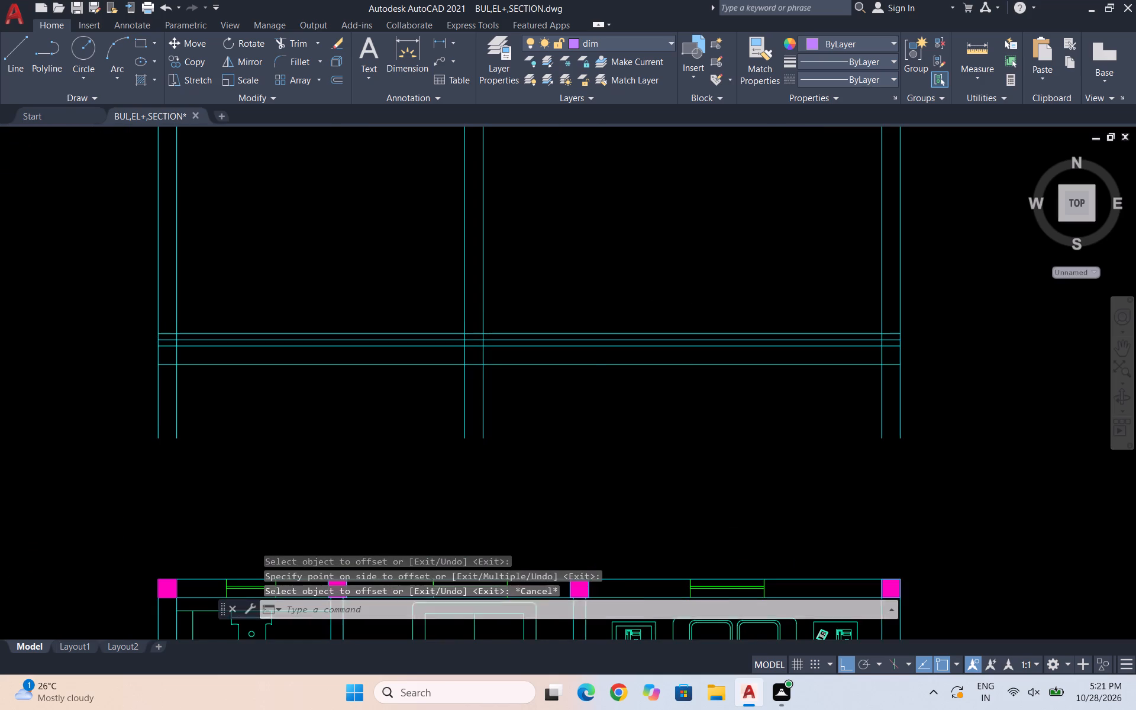
scroll(651, 406, down, 1)
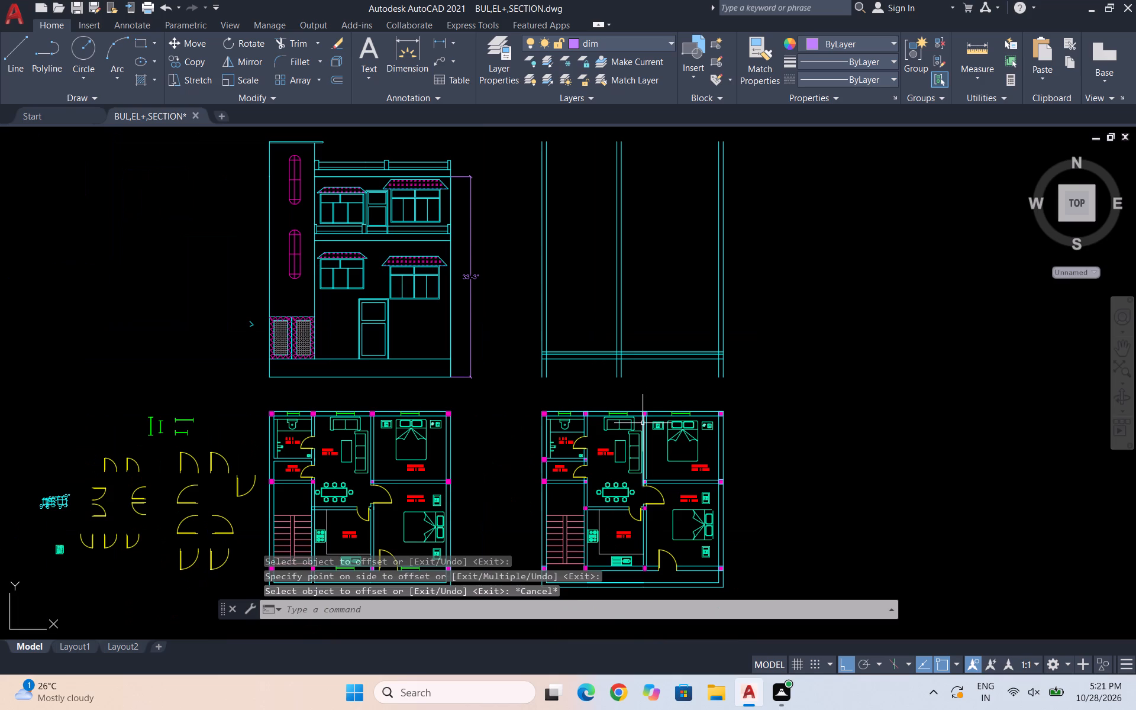
key(Escape)
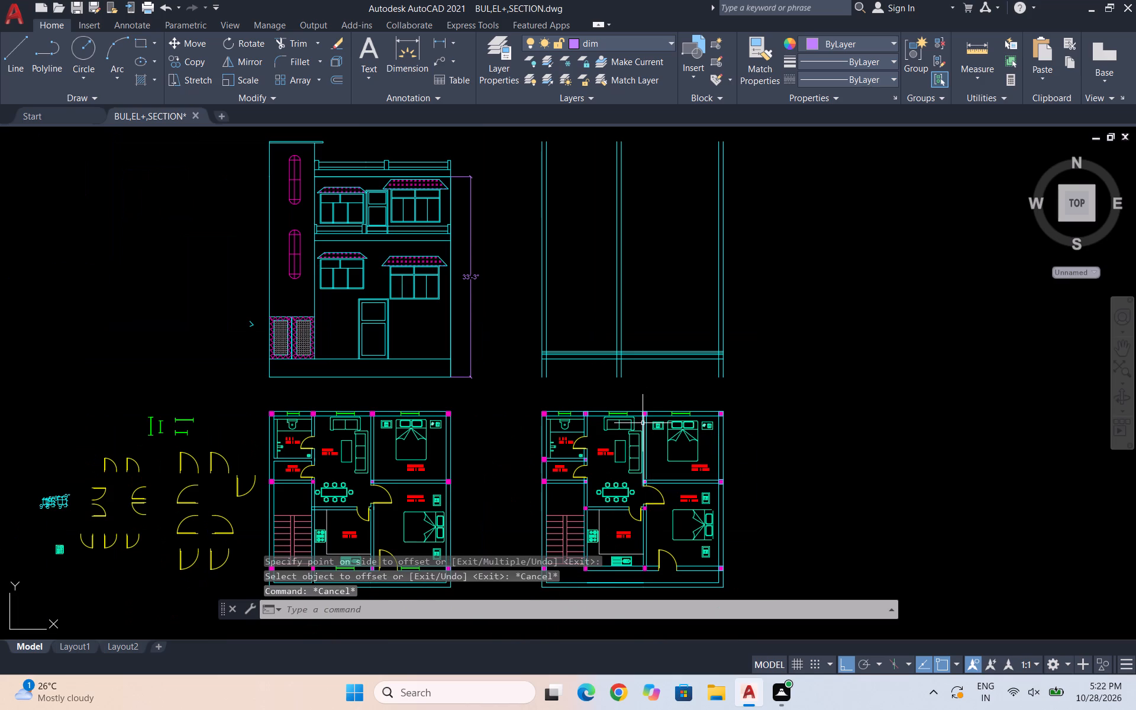
key(l)
key(Return)
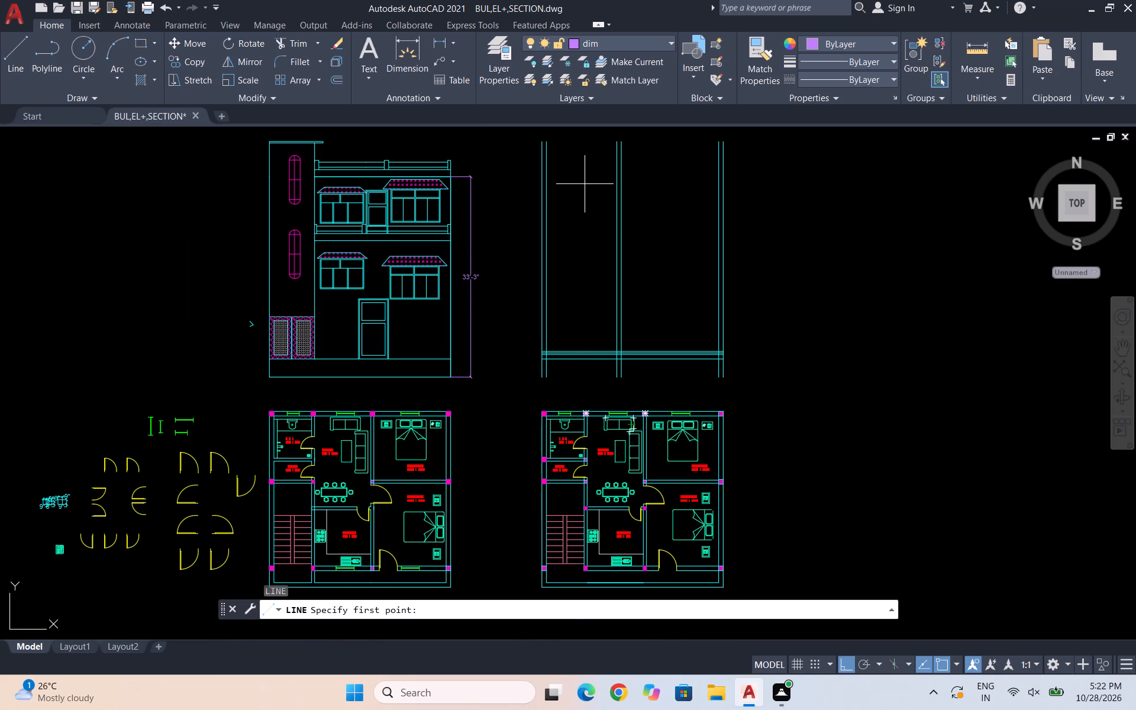
scroll(588, 179, up, 1)
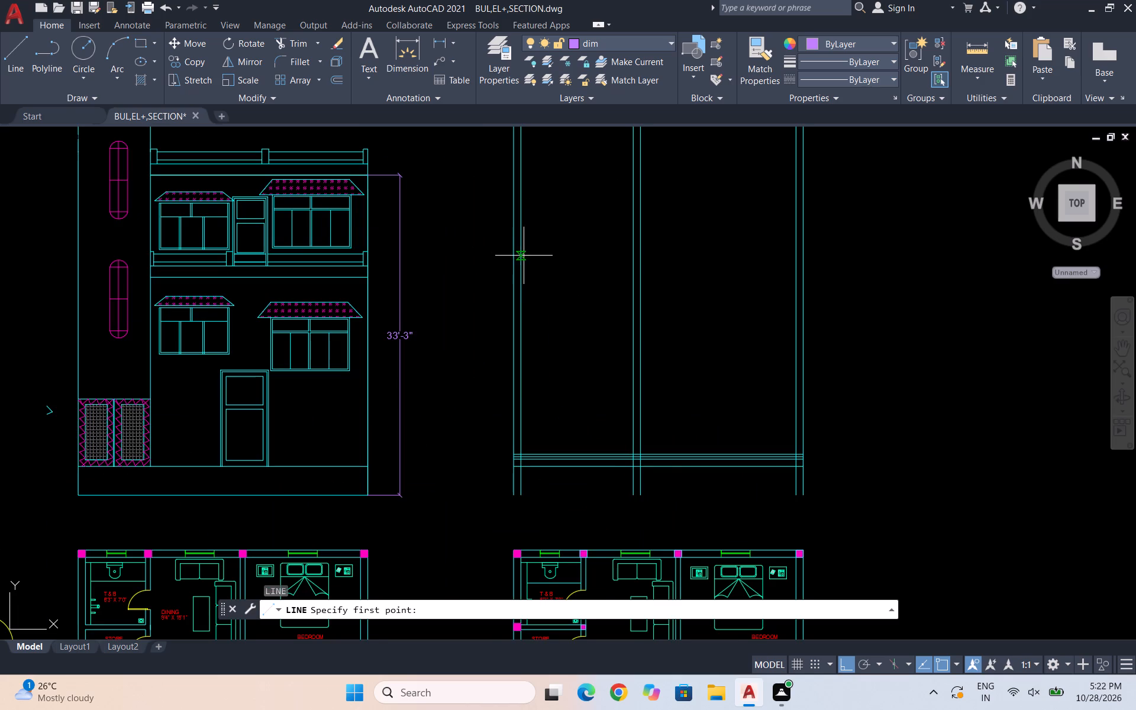
scroll(518, 285, down, 1)
scroll(519, 277, up, 1)
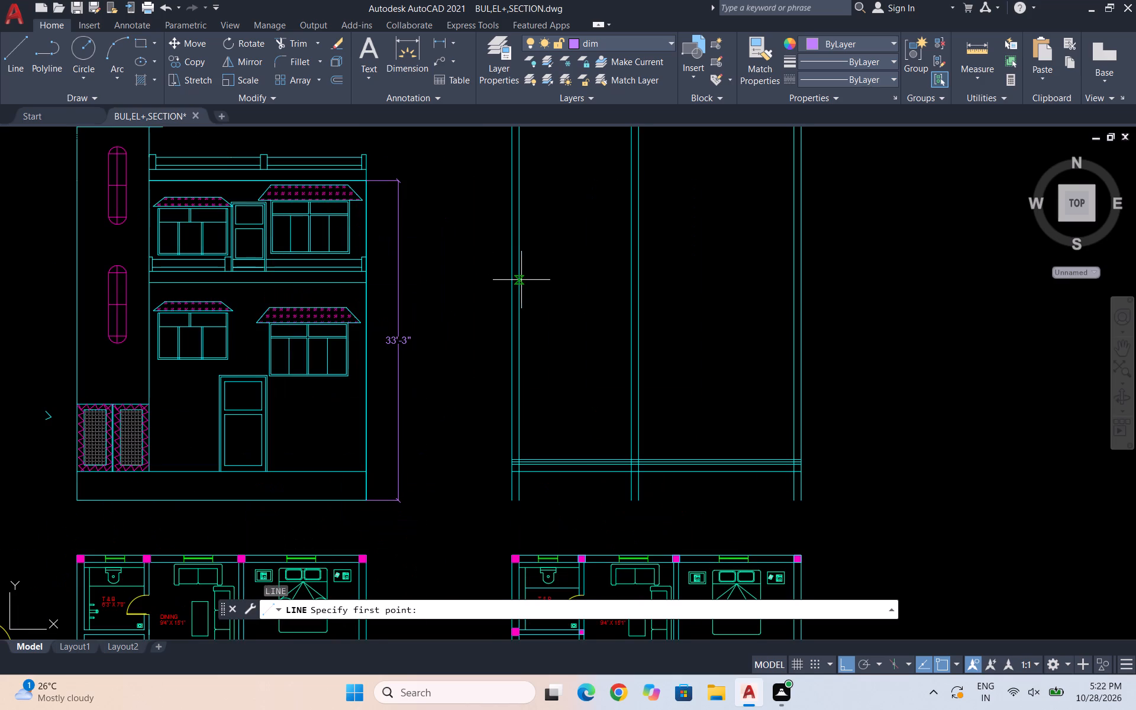
click(518, 279)
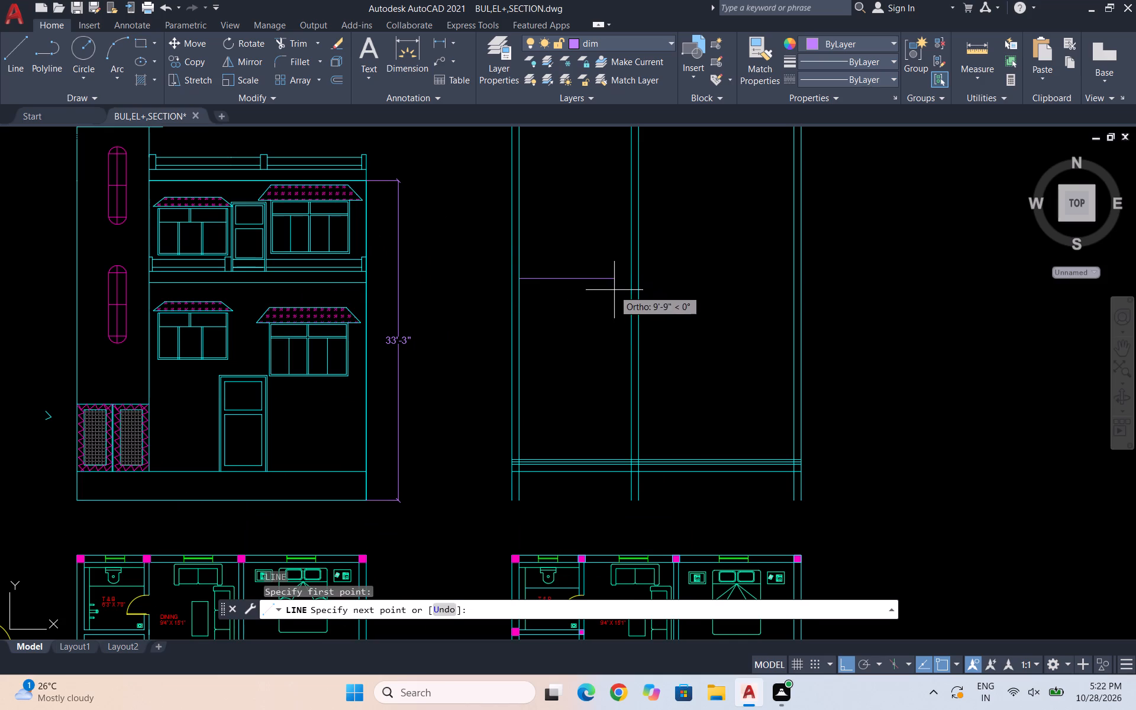
click(634, 278)
key(Escape)
Assign the new mid-height horizontal line to the WALLS layer.
drag(592, 290, 573, 272)
click(560, 262)
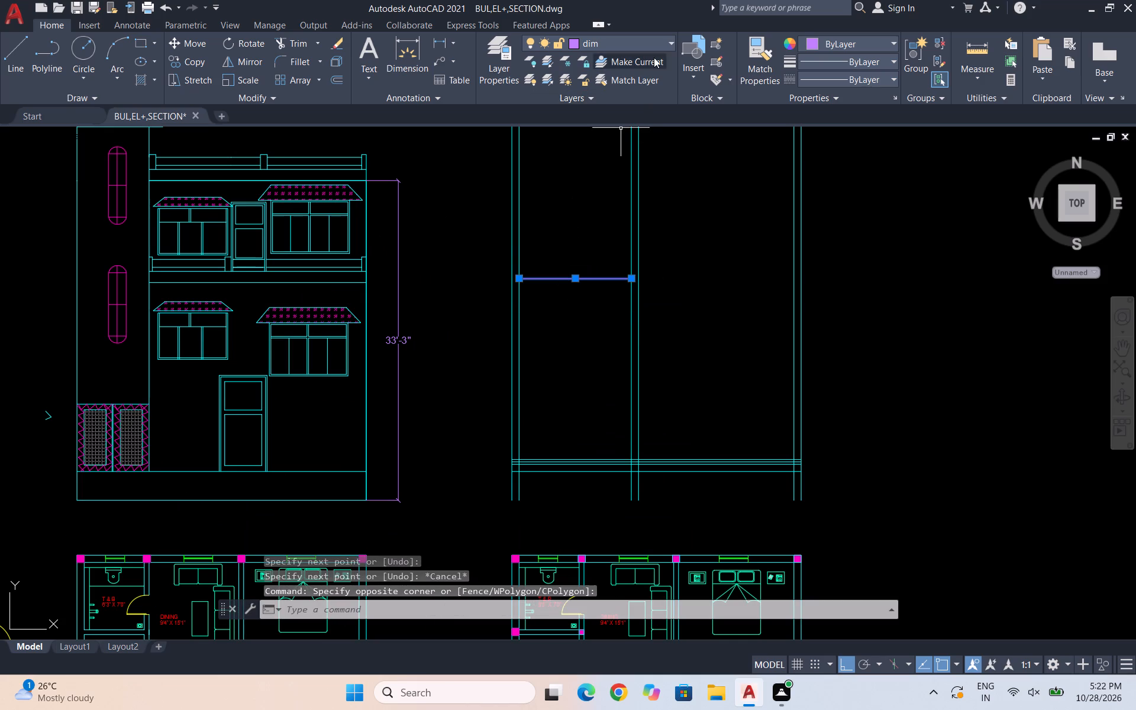
click(648, 42)
click(602, 227)
key(Escape)
key(Escape)
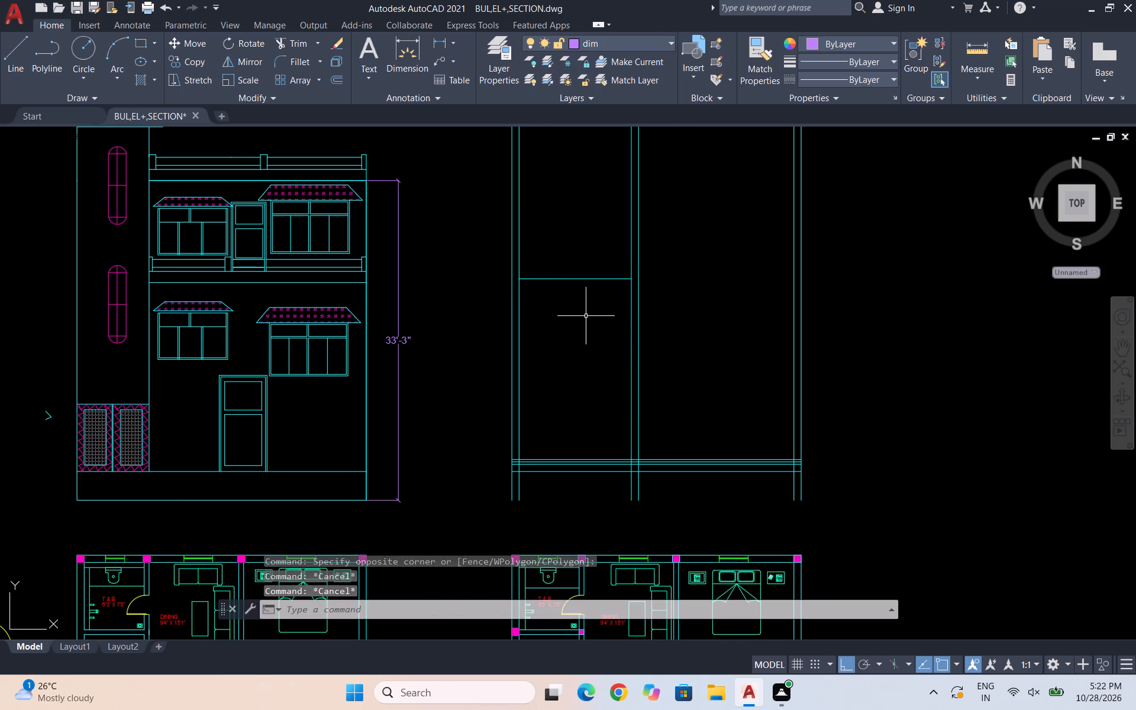
key(Escape)
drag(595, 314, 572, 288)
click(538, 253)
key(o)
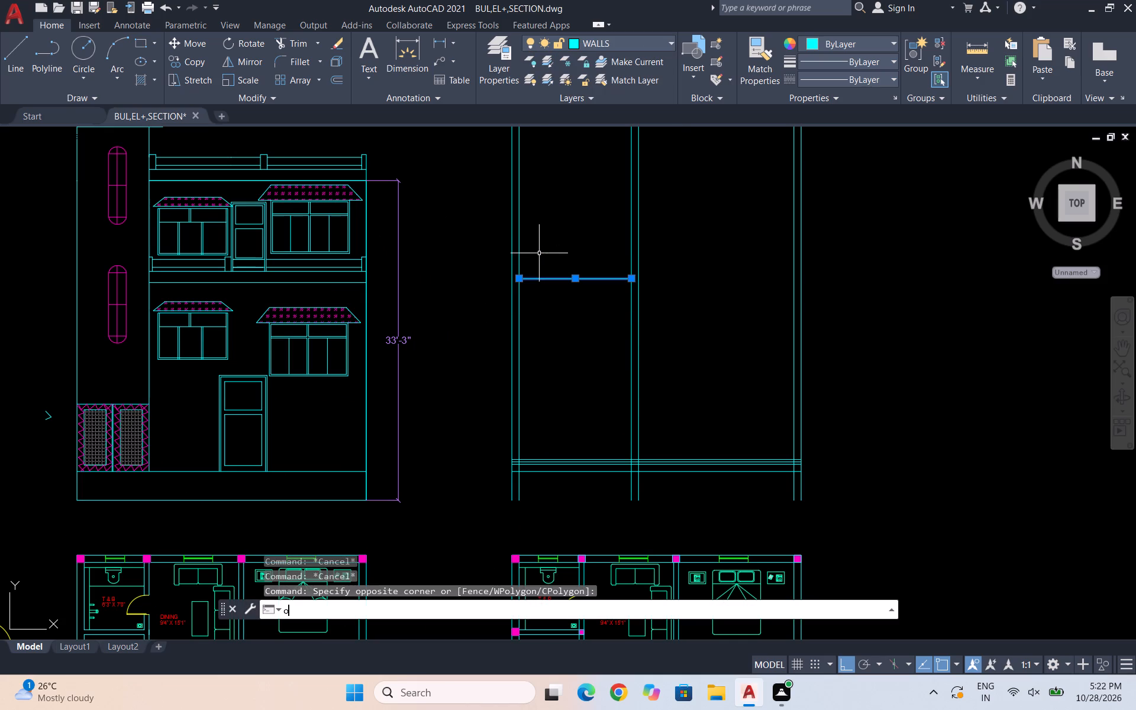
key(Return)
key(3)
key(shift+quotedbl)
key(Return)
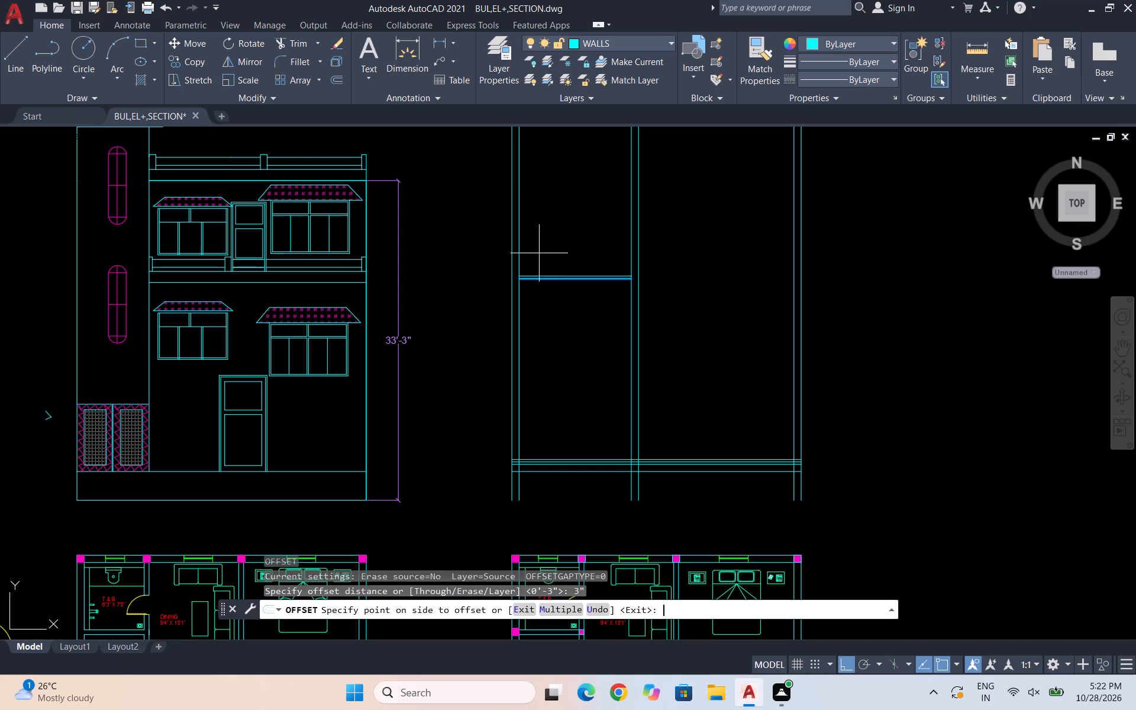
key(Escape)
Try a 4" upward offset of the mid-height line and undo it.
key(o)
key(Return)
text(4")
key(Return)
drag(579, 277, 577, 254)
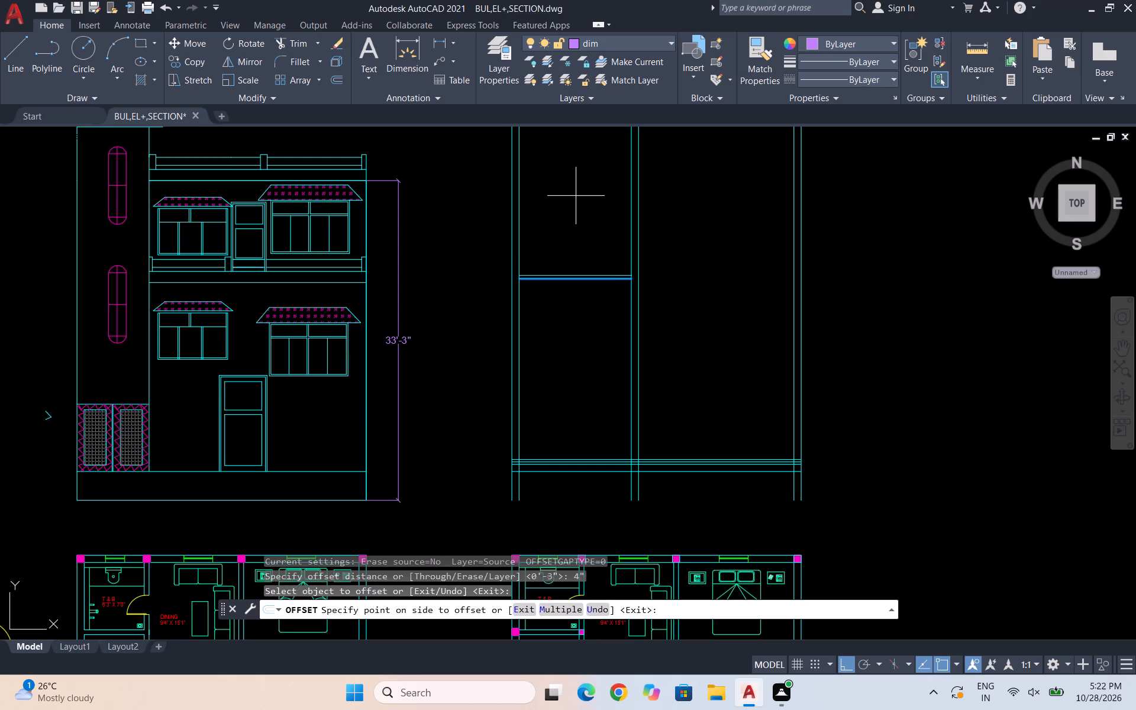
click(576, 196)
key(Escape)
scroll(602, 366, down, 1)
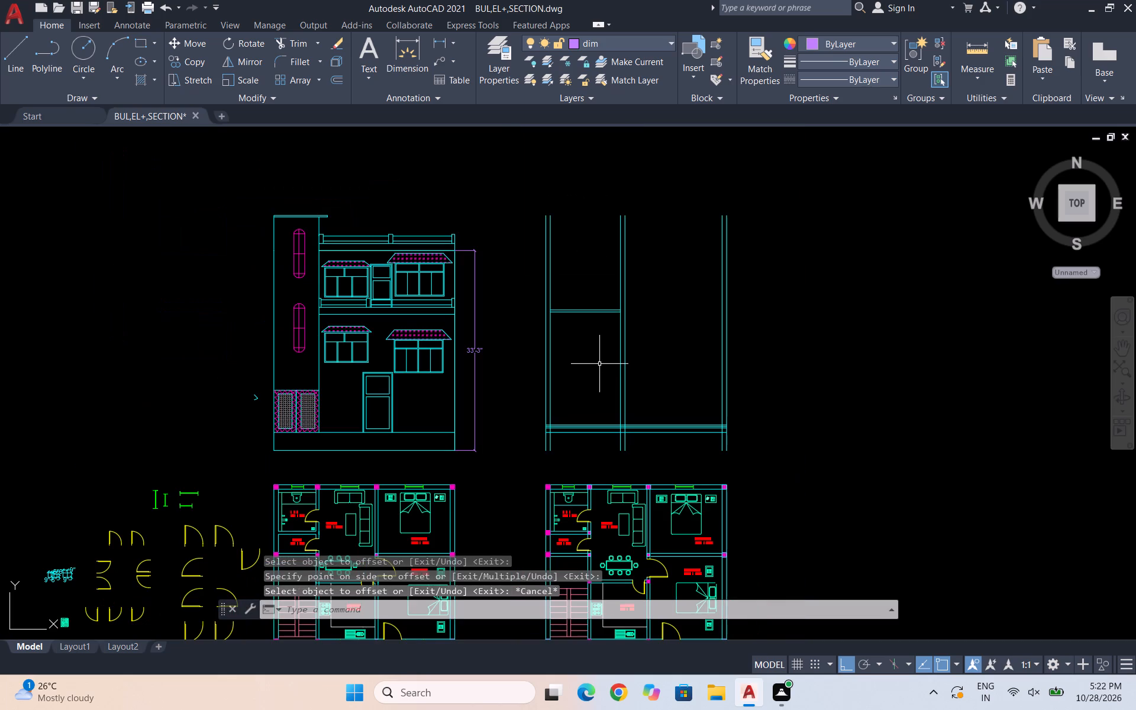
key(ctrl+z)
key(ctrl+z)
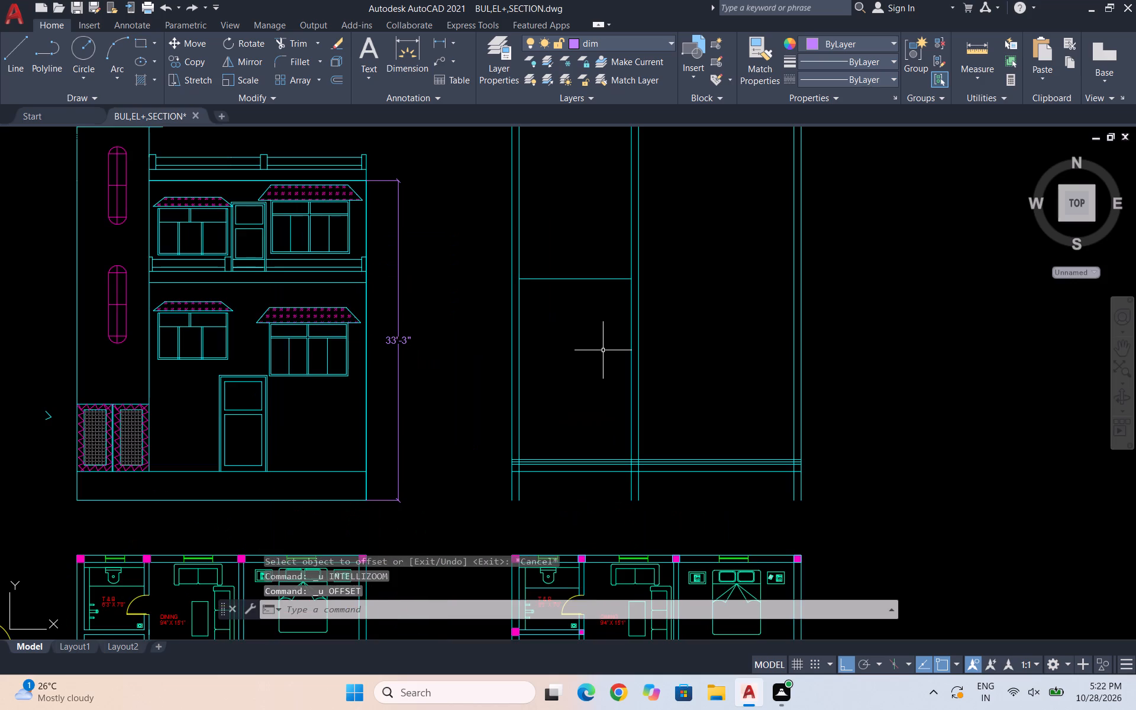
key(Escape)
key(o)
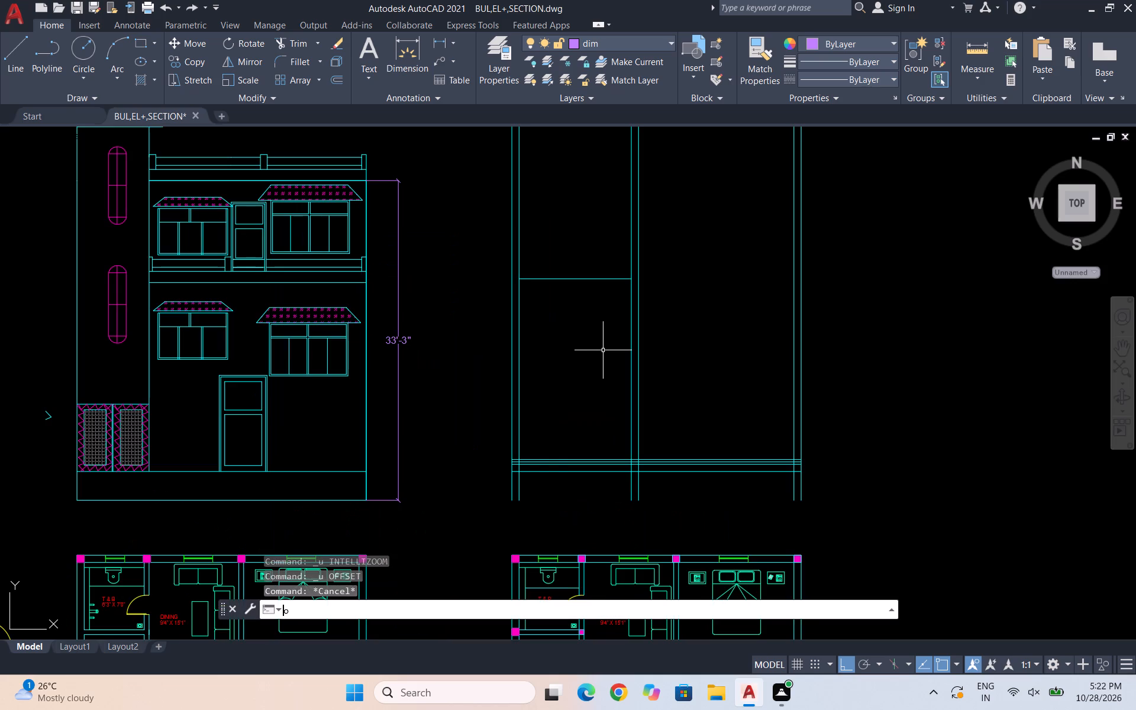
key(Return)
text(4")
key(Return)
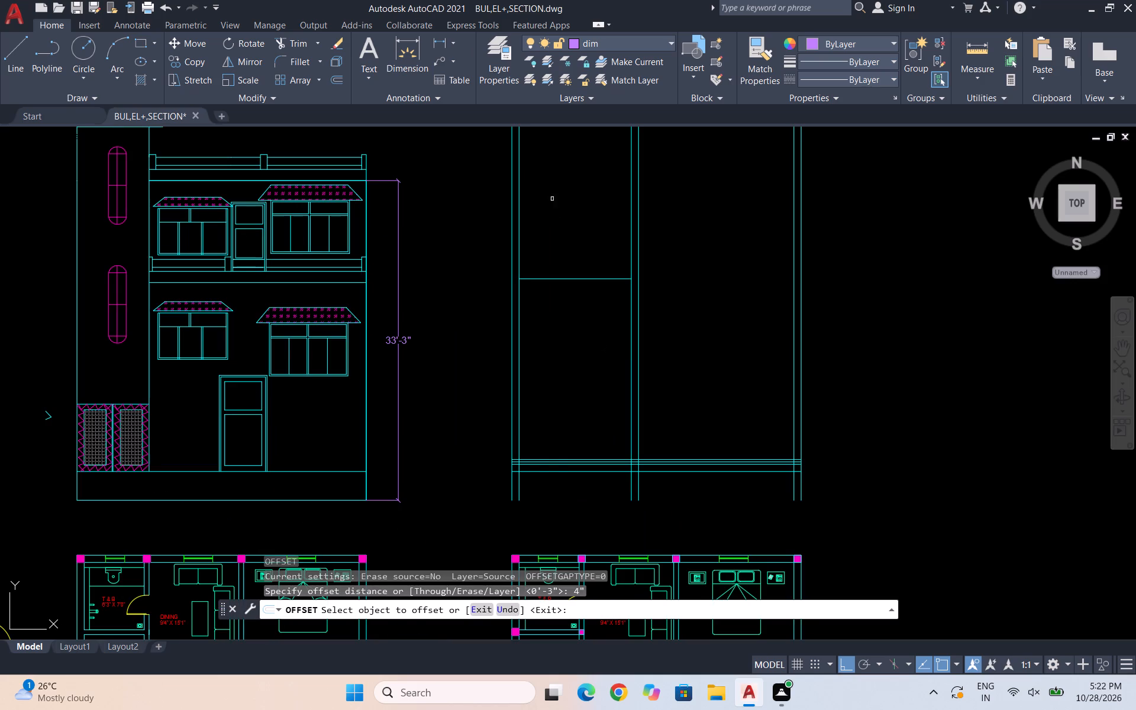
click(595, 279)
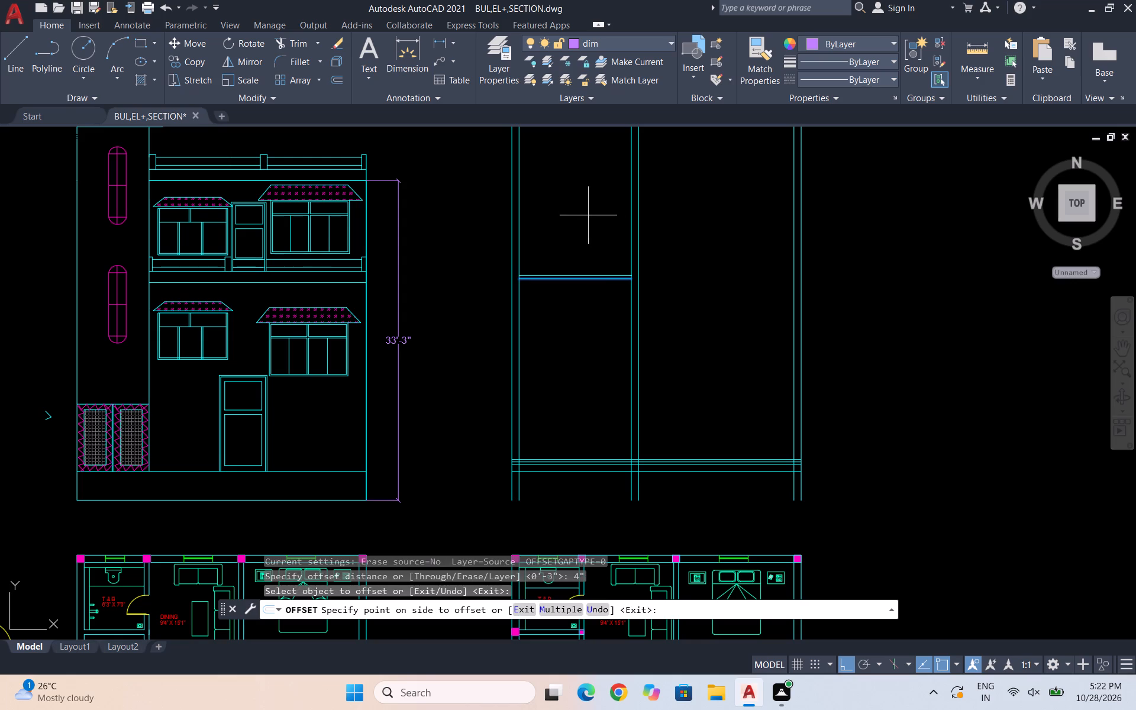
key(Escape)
Offset the mid-height line 6" upward to form the slab between the first and middle walls.
key(o)
key(Return)
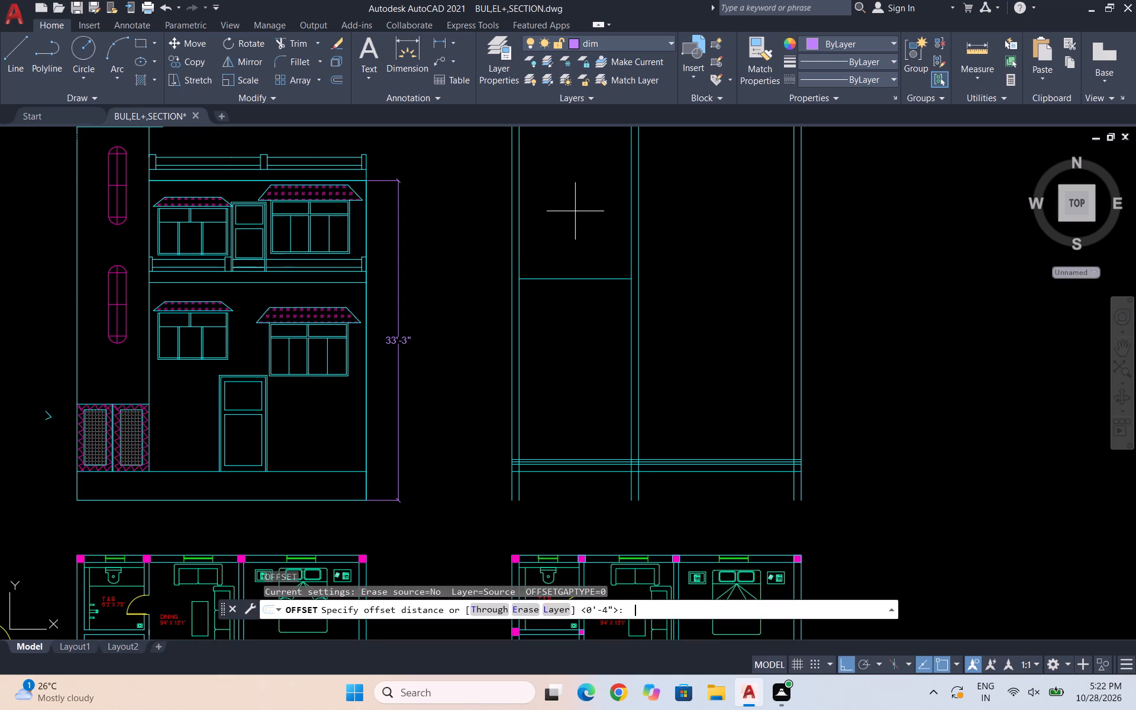
text(6")
key(Return)
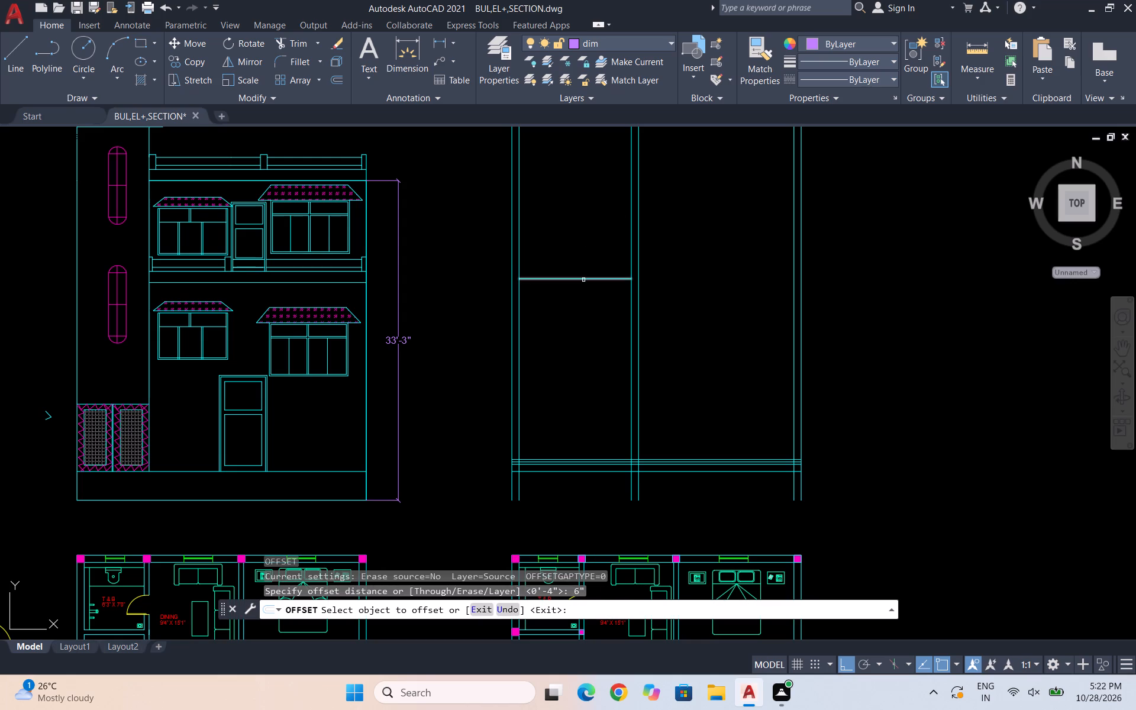
drag(583, 280, 585, 272)
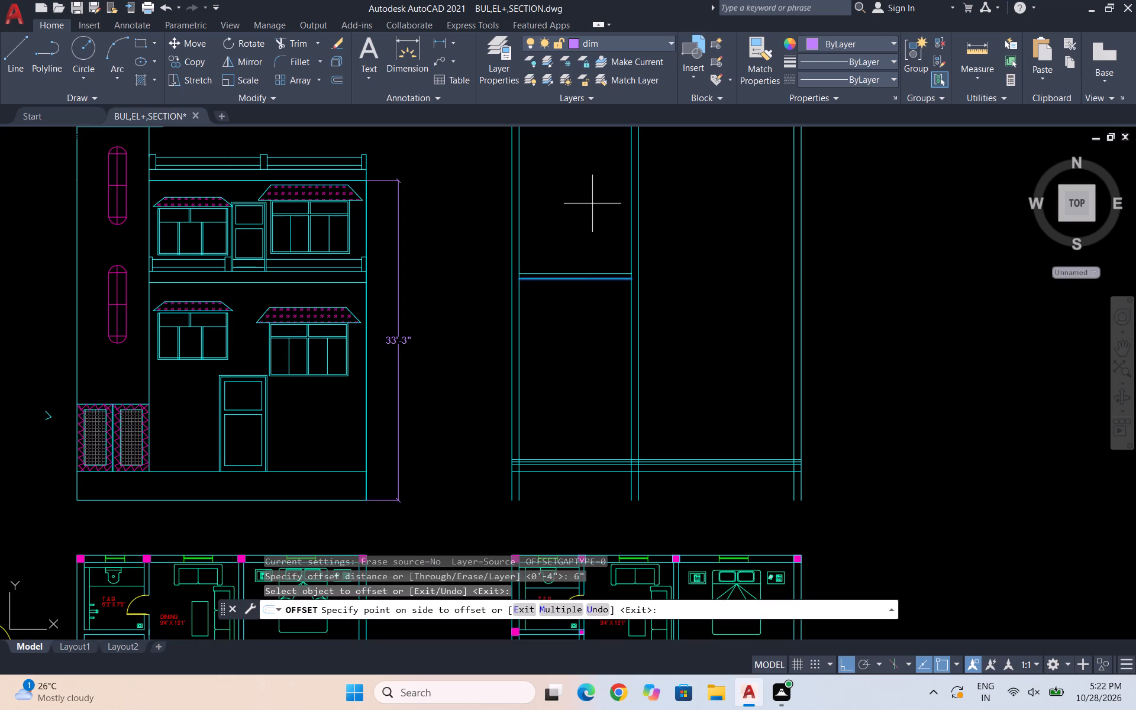
click(592, 204)
scroll(528, 399, down, 2)
key(Escape)
key(Escape)
Copy the two mid-height slab lines straight up between the first and middle walls to form an upper slab near the wall tops.
scroll(534, 392, up, 1)
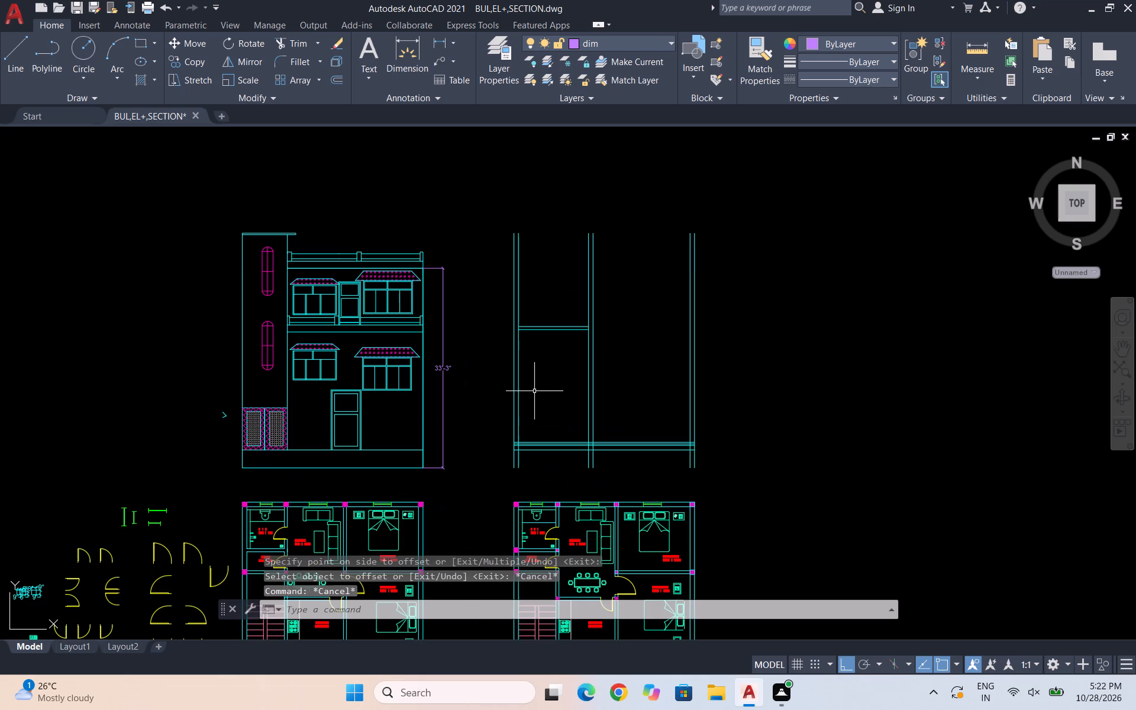
drag(575, 357, 561, 333)
click(547, 288)
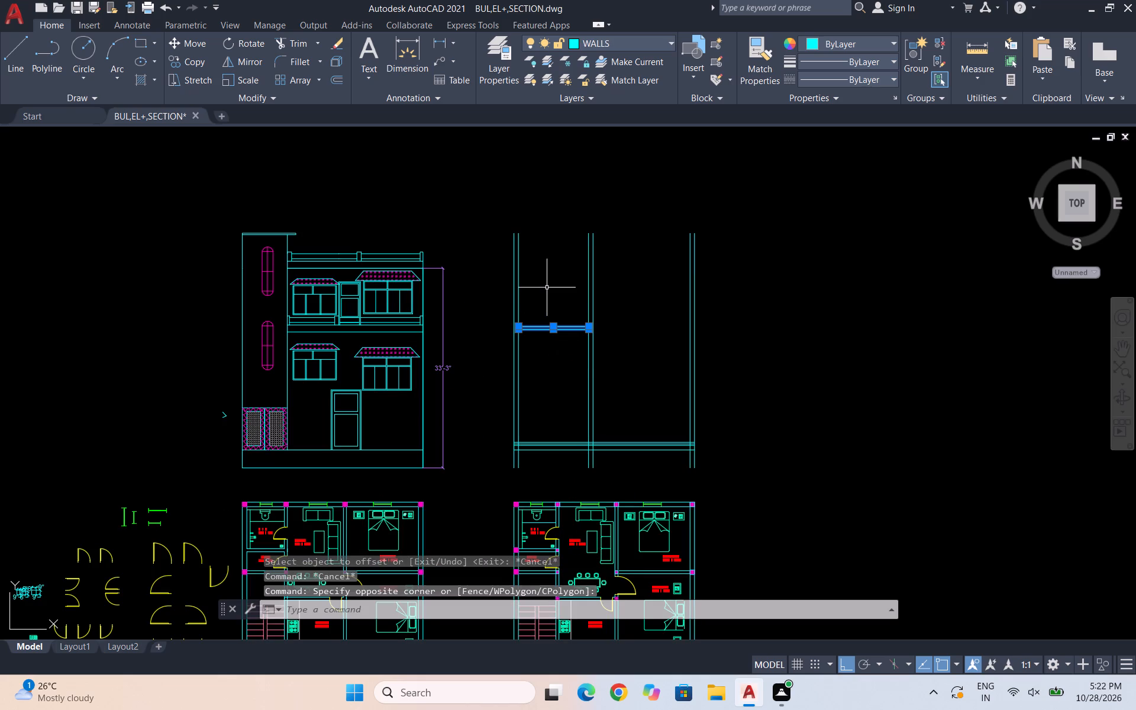
text(co)
key(Return)
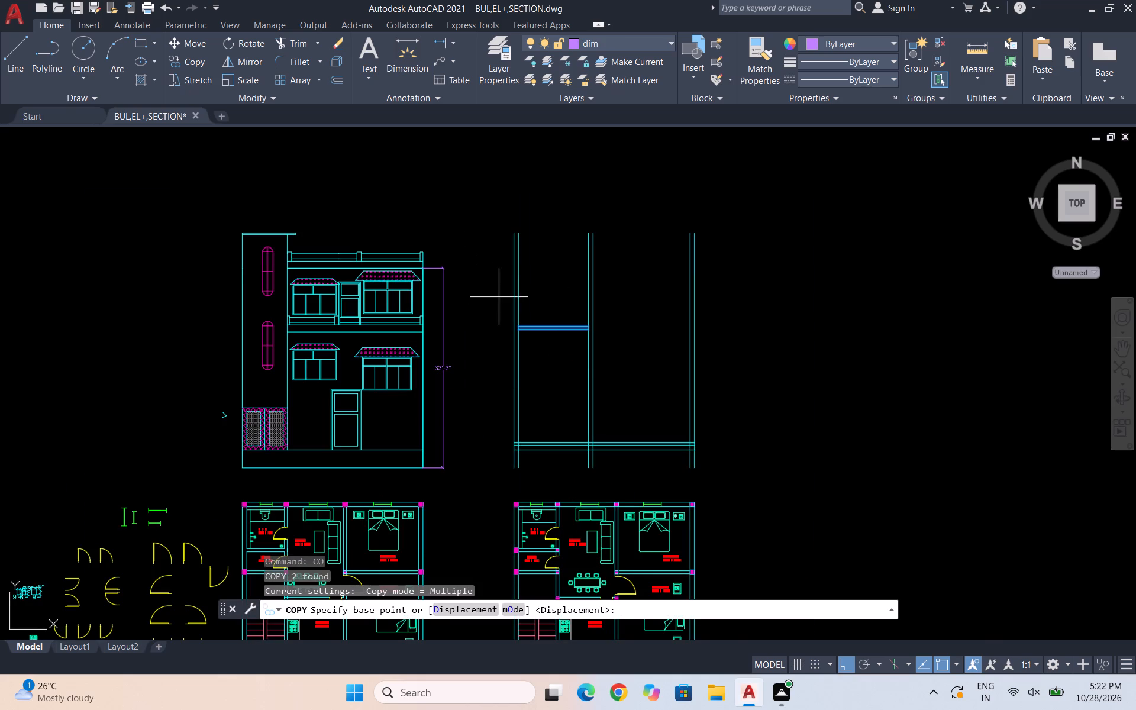
scroll(499, 297, up, 2)
click(550, 379)
scroll(572, 260, down, 3)
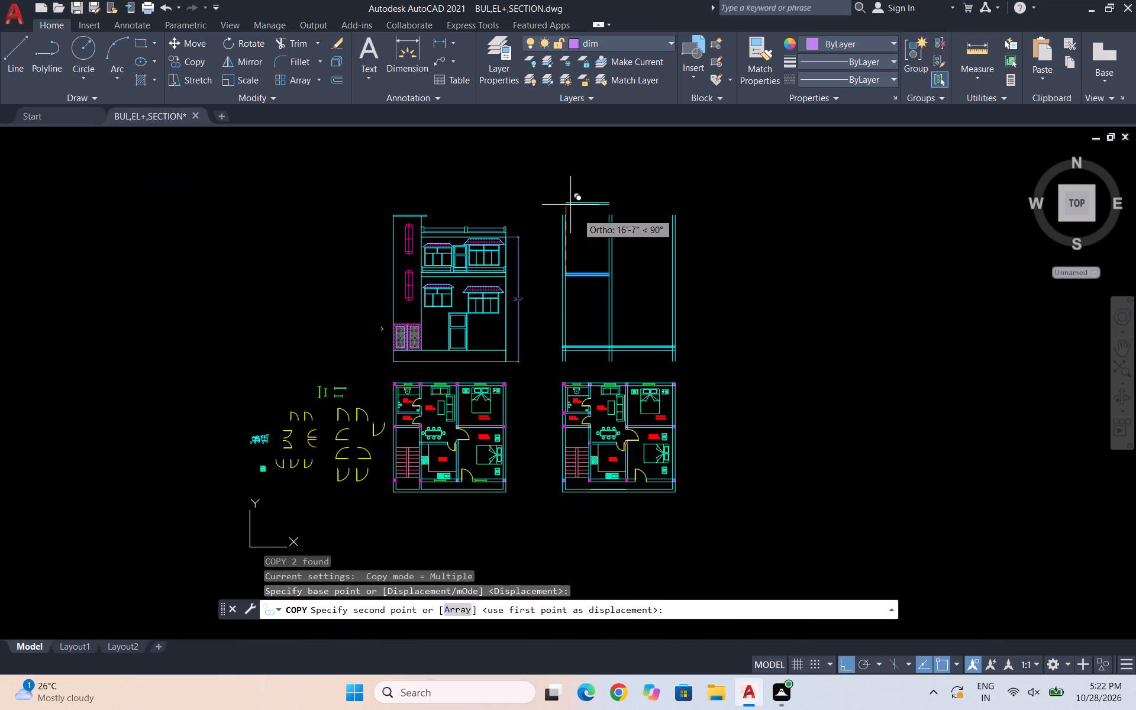
scroll(583, 227, up, 2)
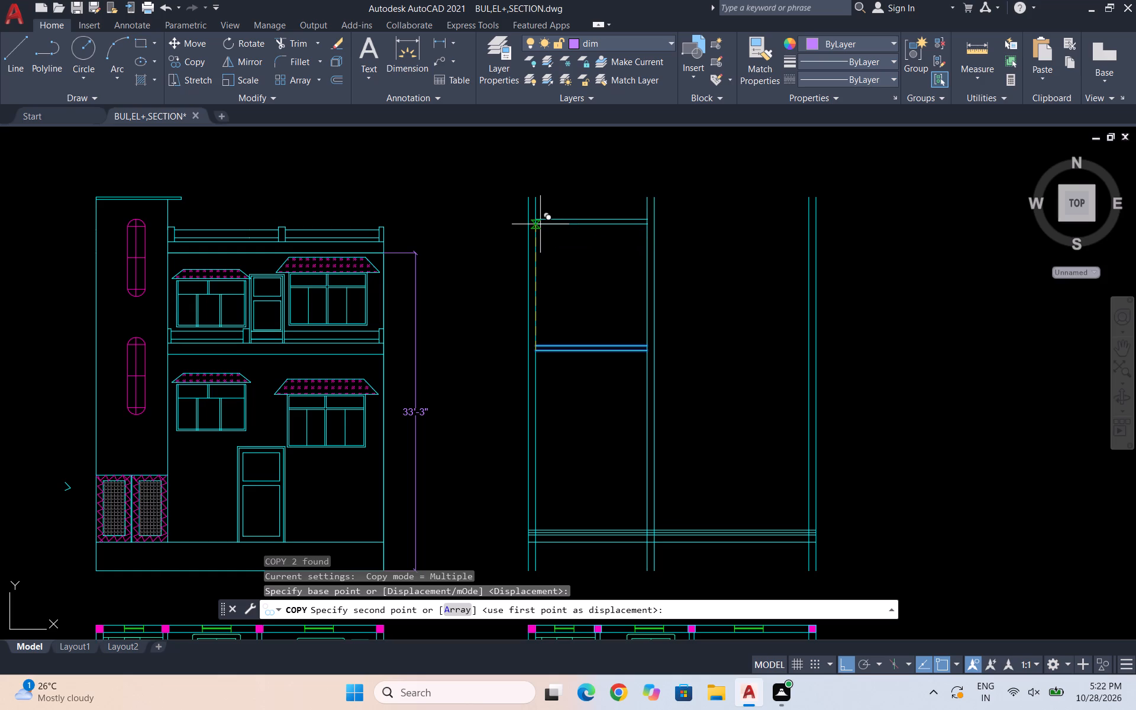
click(540, 222)
key(Escape)
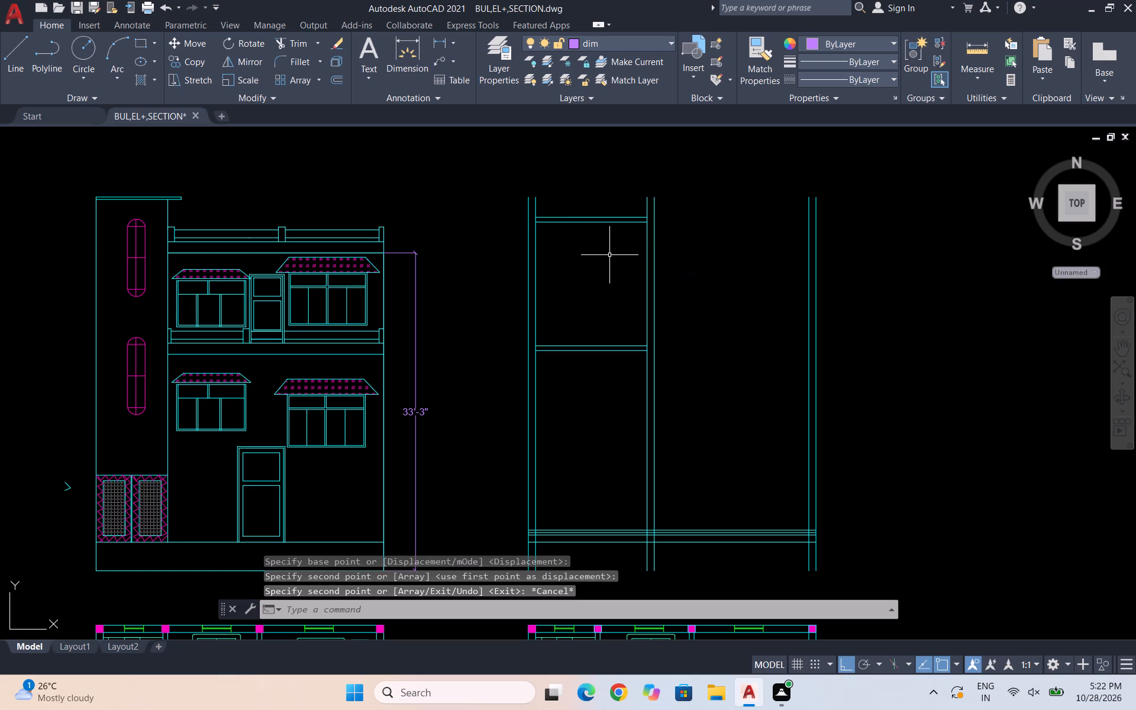
key(Escape)
Draw a 3' horizontal landing line from the last wall's inner face toward the middle wall, a little below the mid-height slab level.
scroll(608, 255, down, 1)
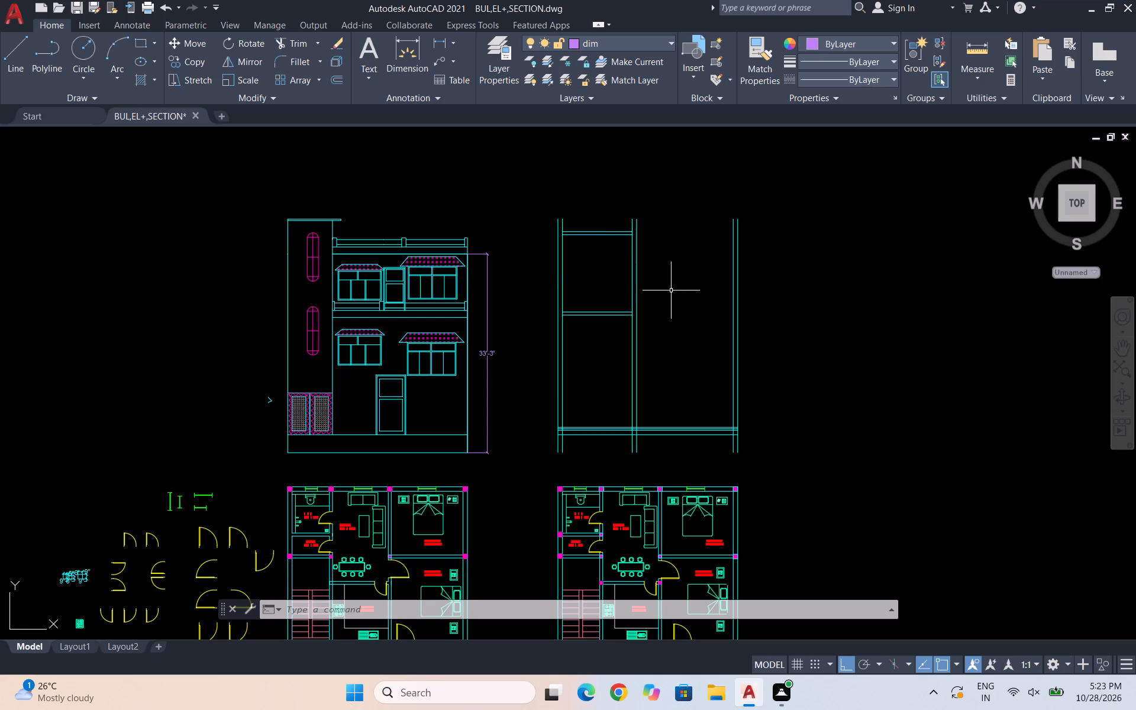
scroll(701, 369, down, 1)
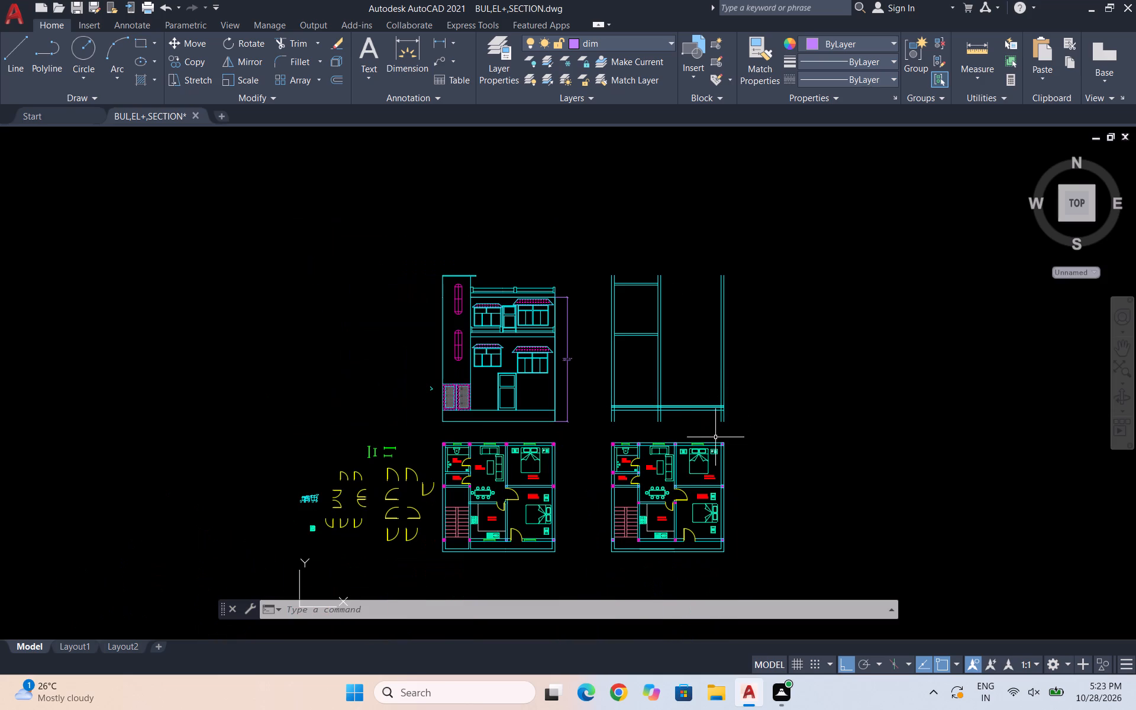
scroll(699, 386, up, 2)
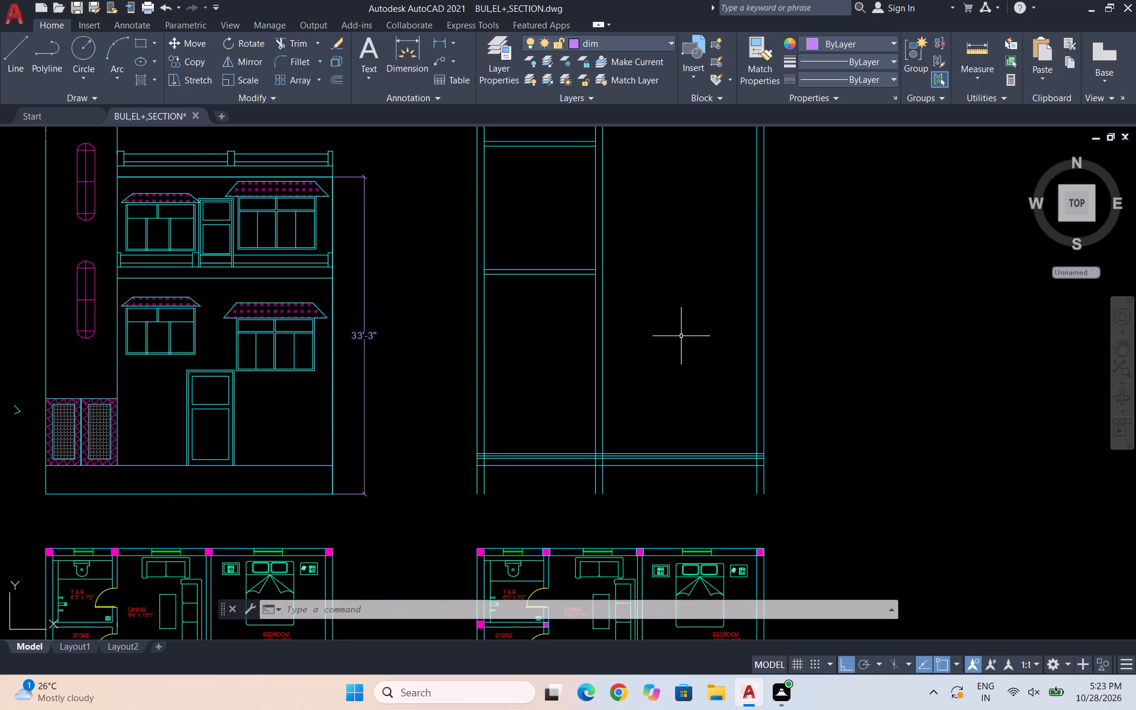
key(l)
key(Return)
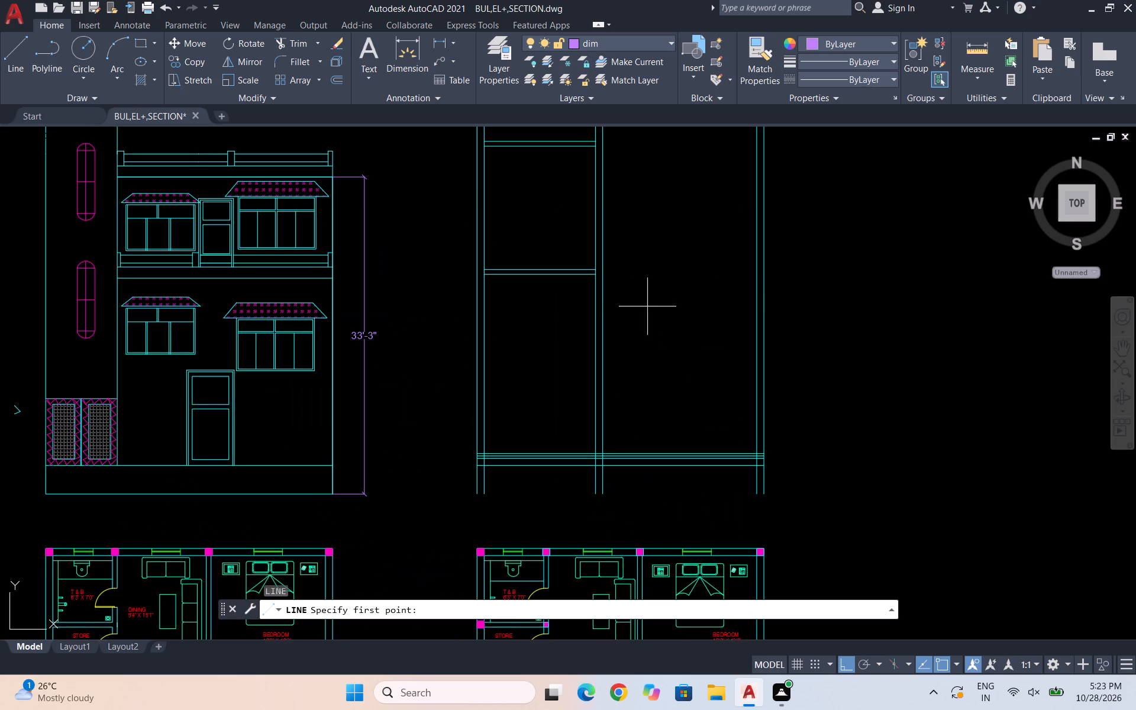
click(753, 311)
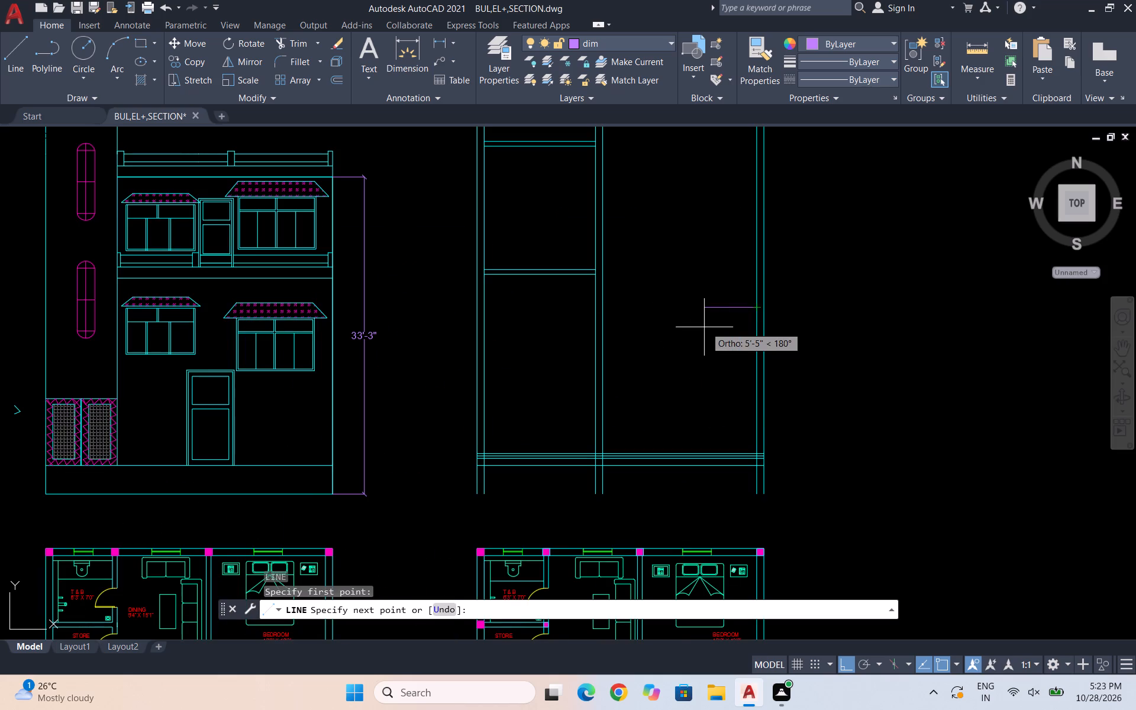
text(3')
key(Return)
key(Return)
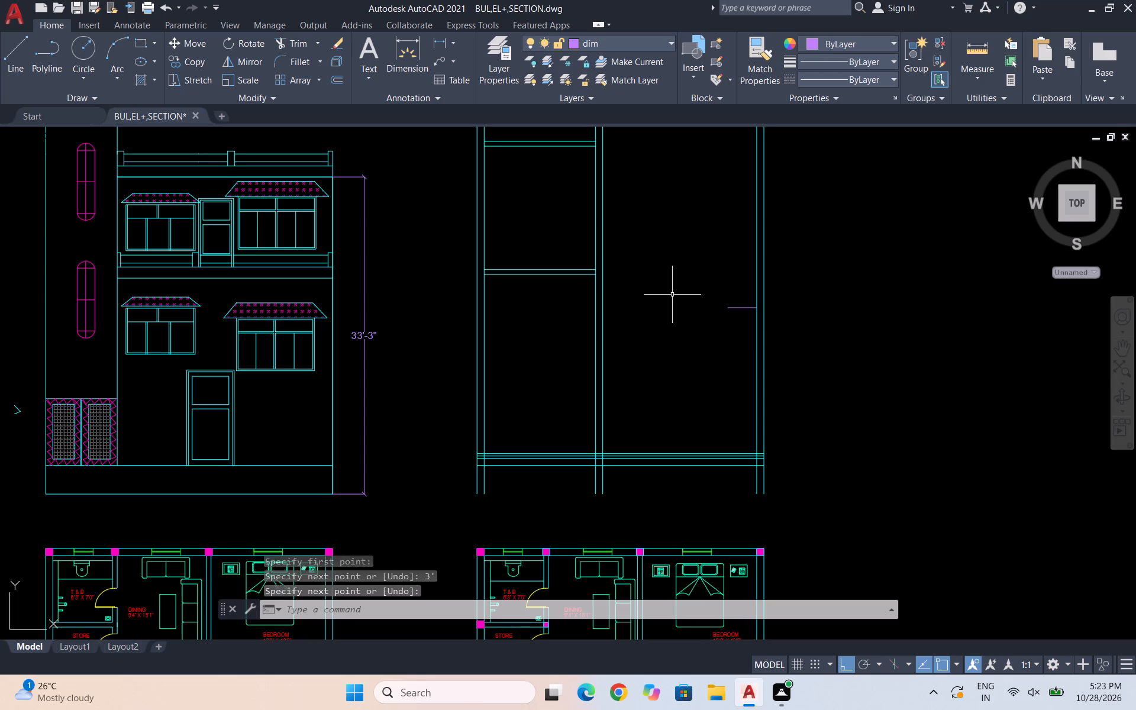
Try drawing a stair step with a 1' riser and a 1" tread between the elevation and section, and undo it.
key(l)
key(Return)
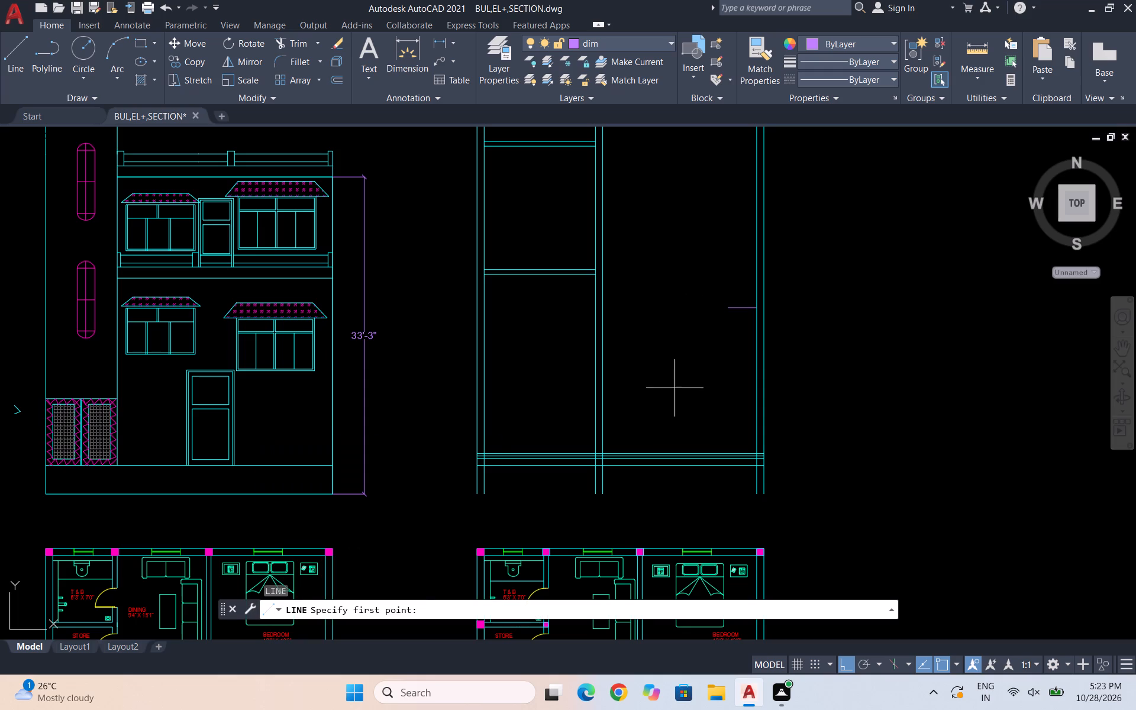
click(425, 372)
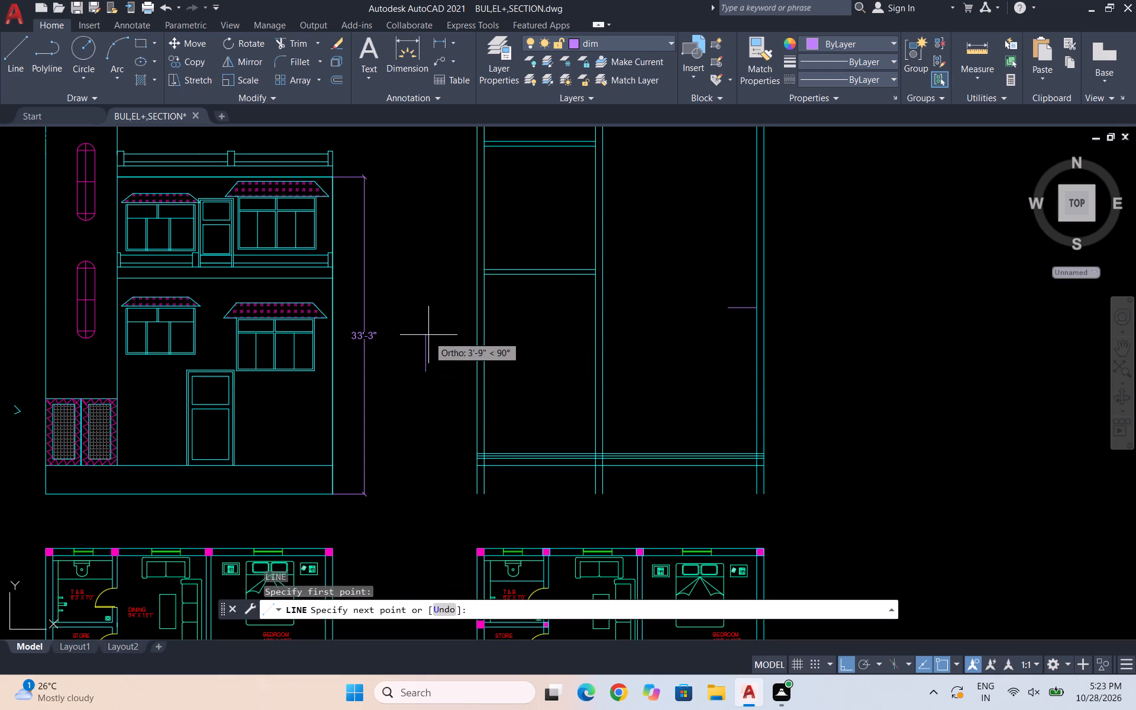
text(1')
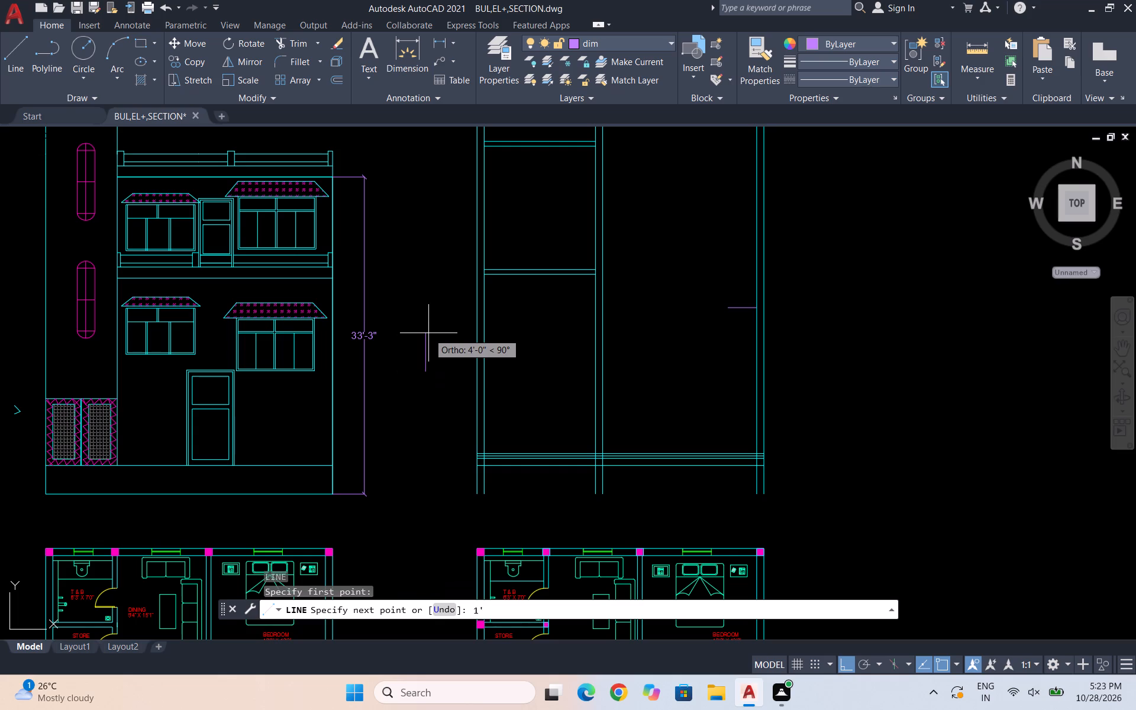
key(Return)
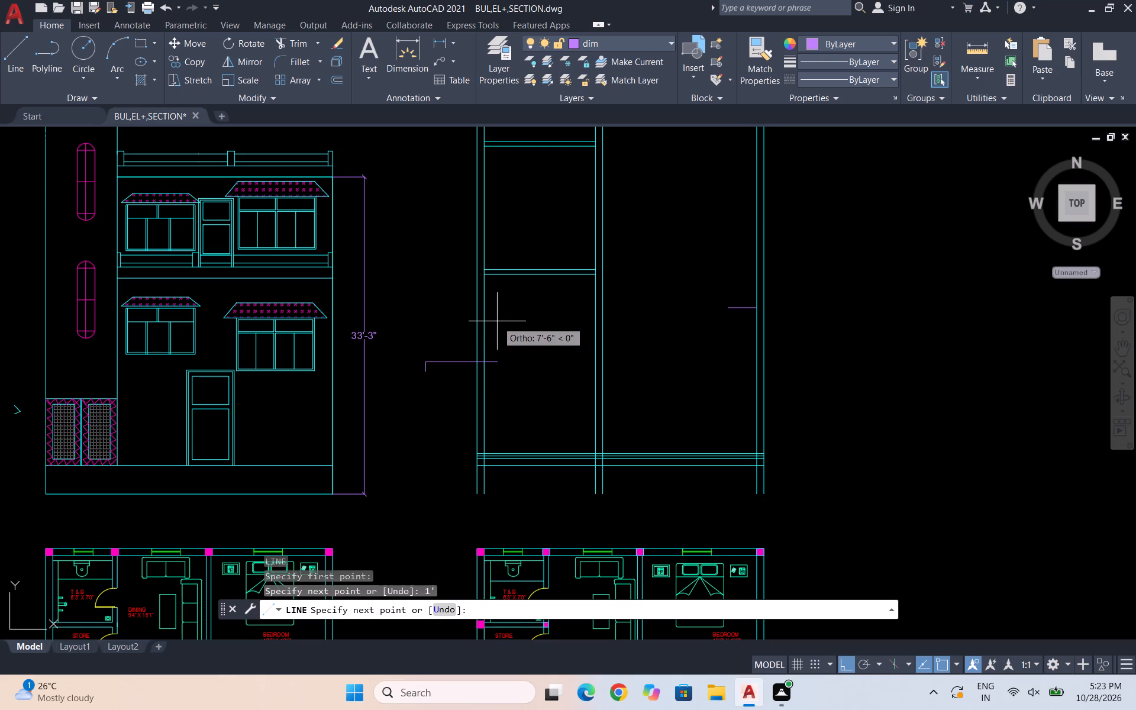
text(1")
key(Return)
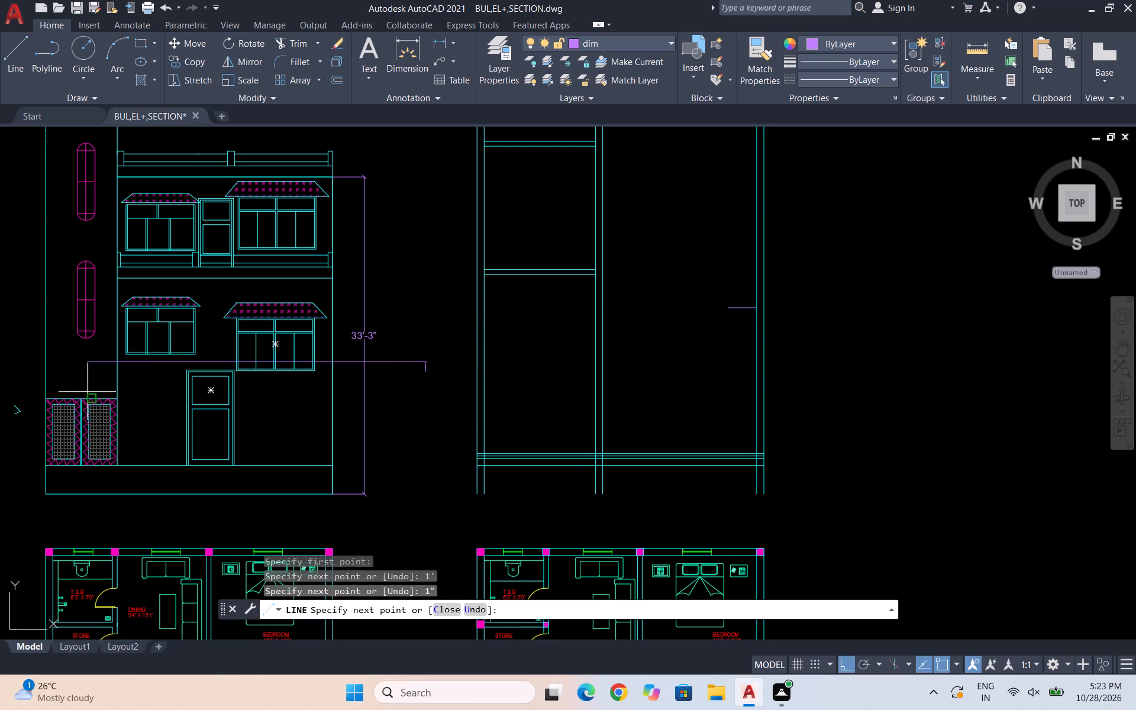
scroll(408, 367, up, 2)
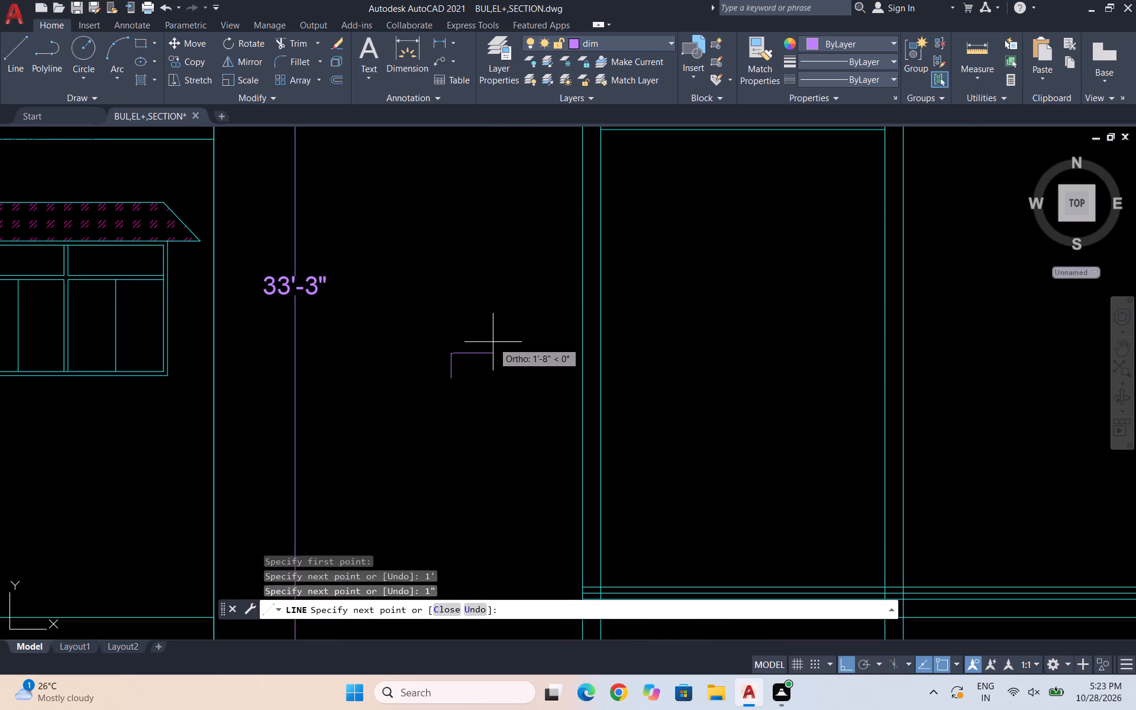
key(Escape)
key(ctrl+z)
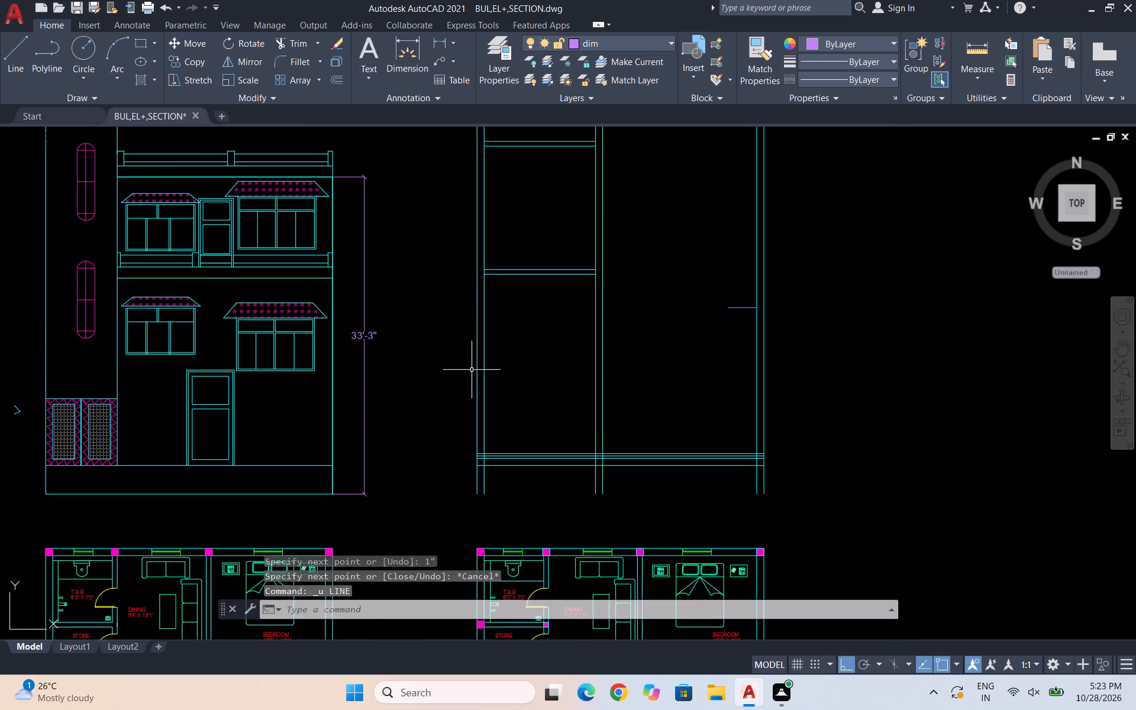
Draw a stair step profile with a 1.5' riser and a 1.5' tread in the space between the elevation and section.
key(Escape)
key(l)
key(Return)
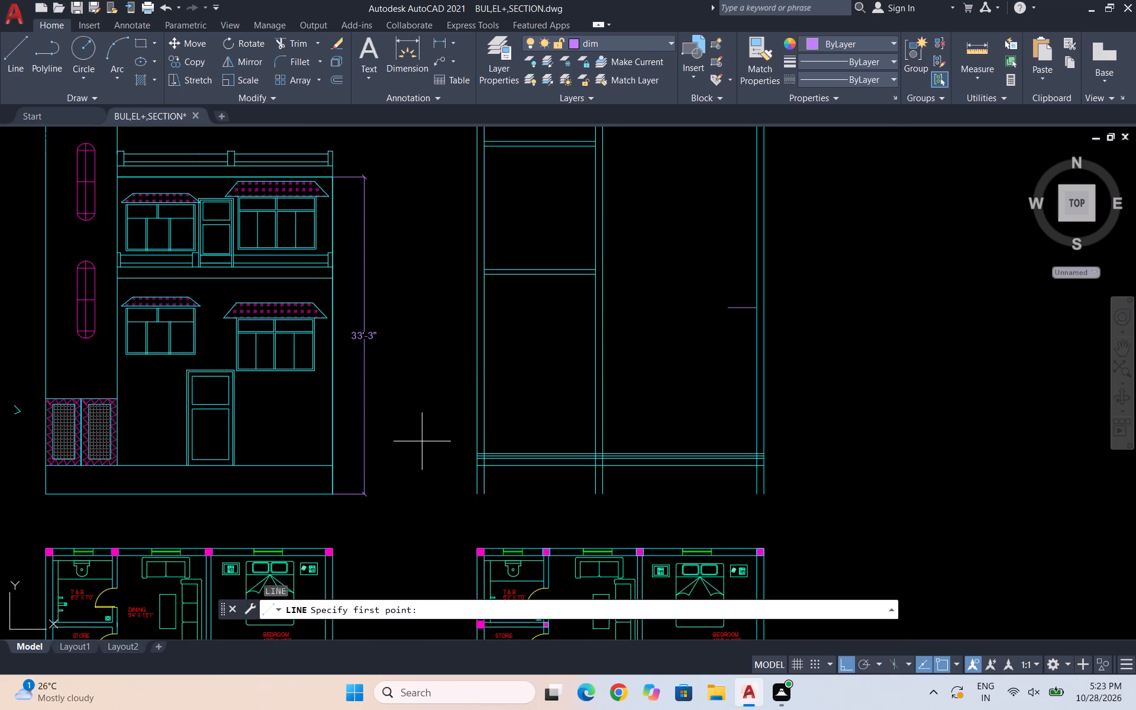
drag(422, 440, 422, 414)
text(1.5')
key(Return)
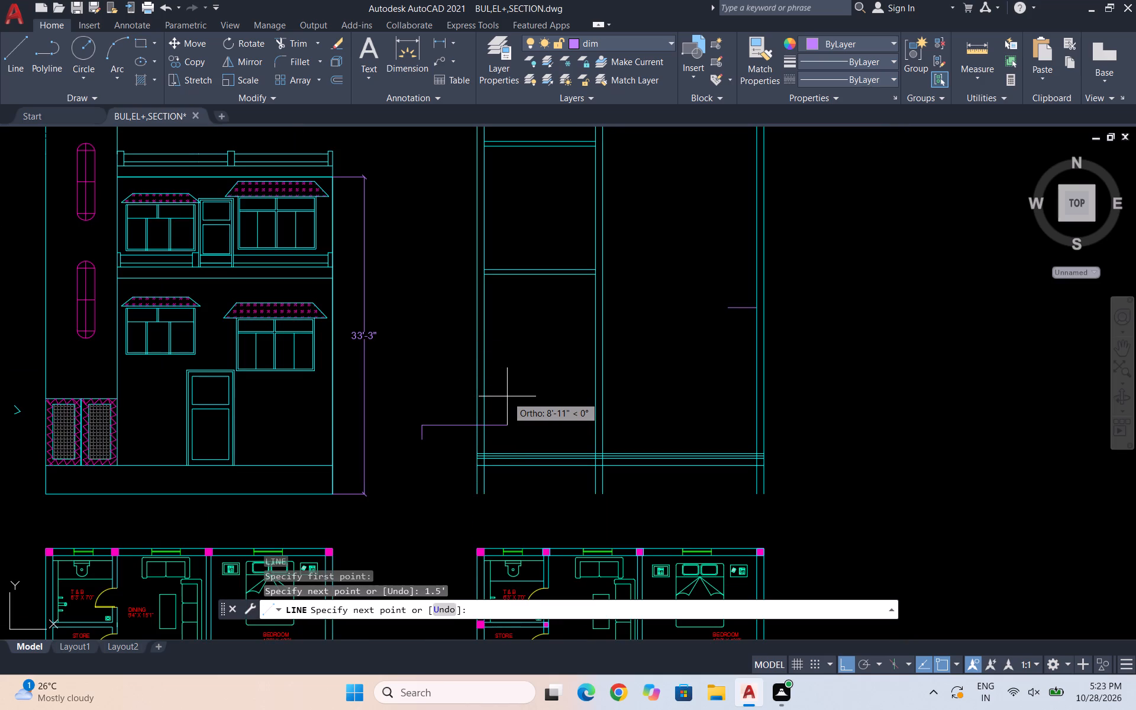
text(1.5')
key(Return)
key(Return)
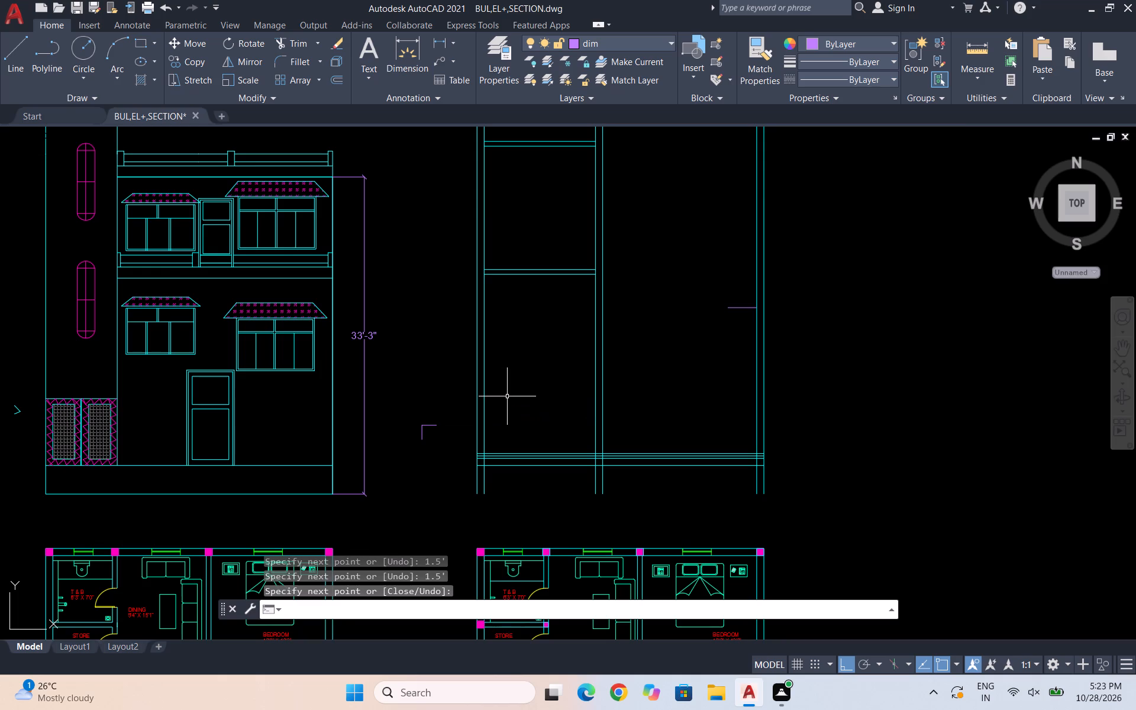
Copy the step profile by its riser's foot onto the section's top floor line, between the middle and last walls.
scroll(424, 427, up, 1)
click(444, 450)
click(382, 412)
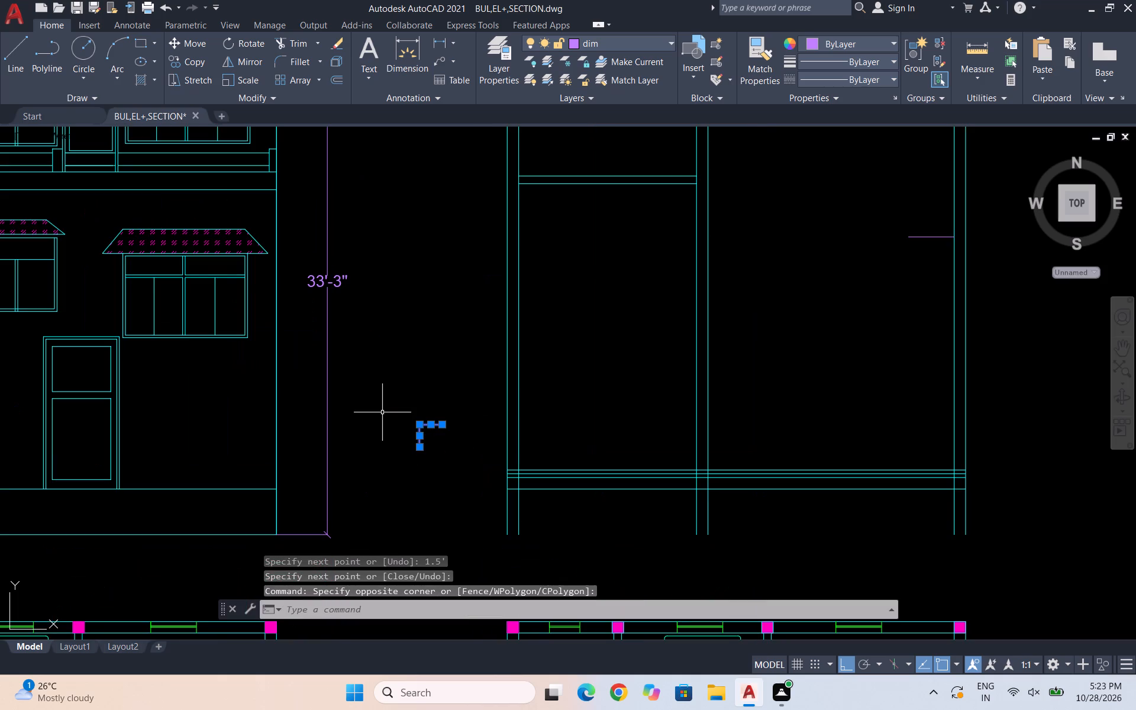
text(co)
key(Return)
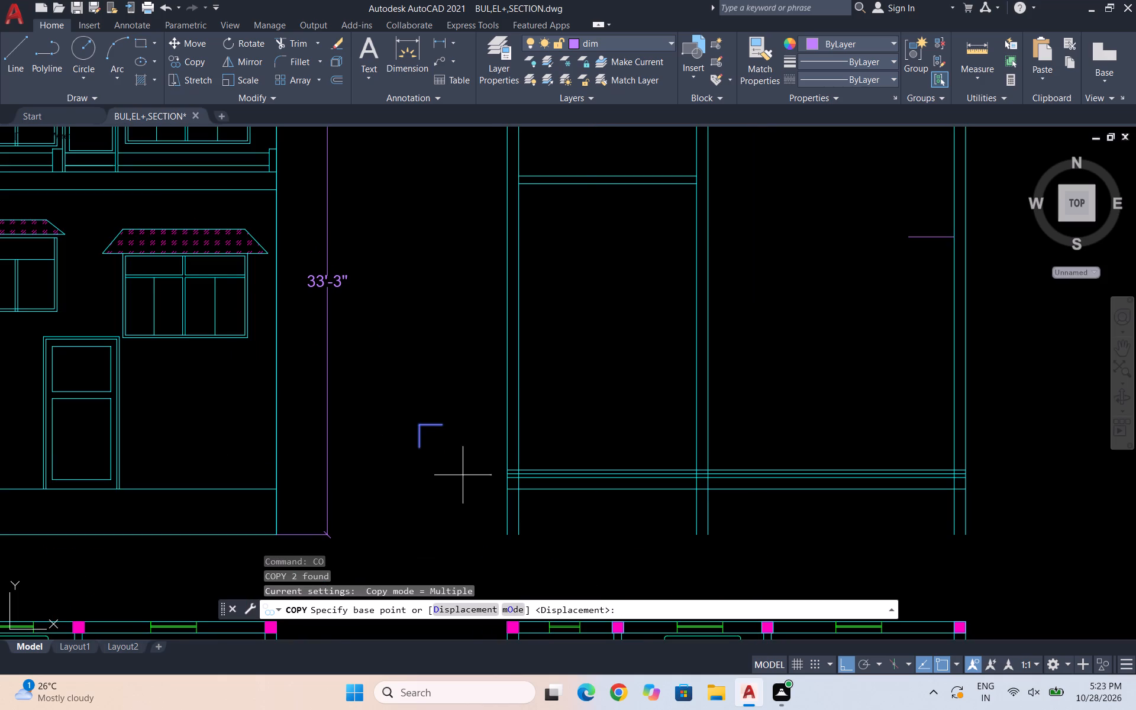
click(422, 447)
scroll(391, 448, down, 1)
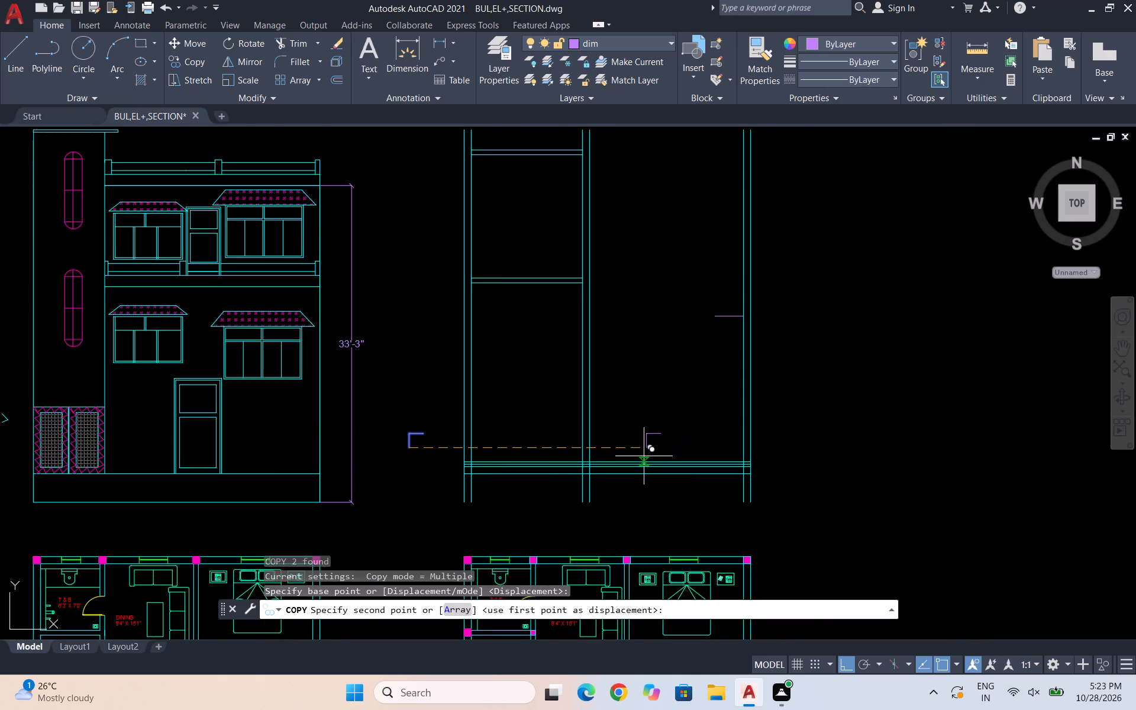
scroll(640, 457, up, 1)
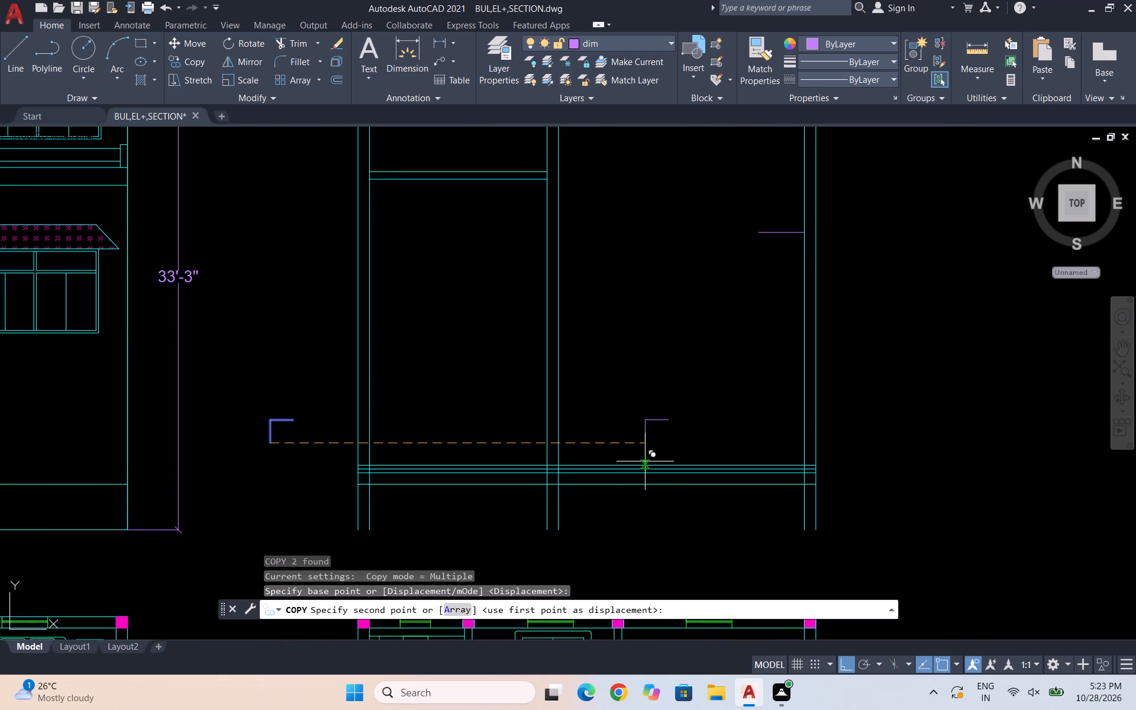
scroll(634, 461, up, 1)
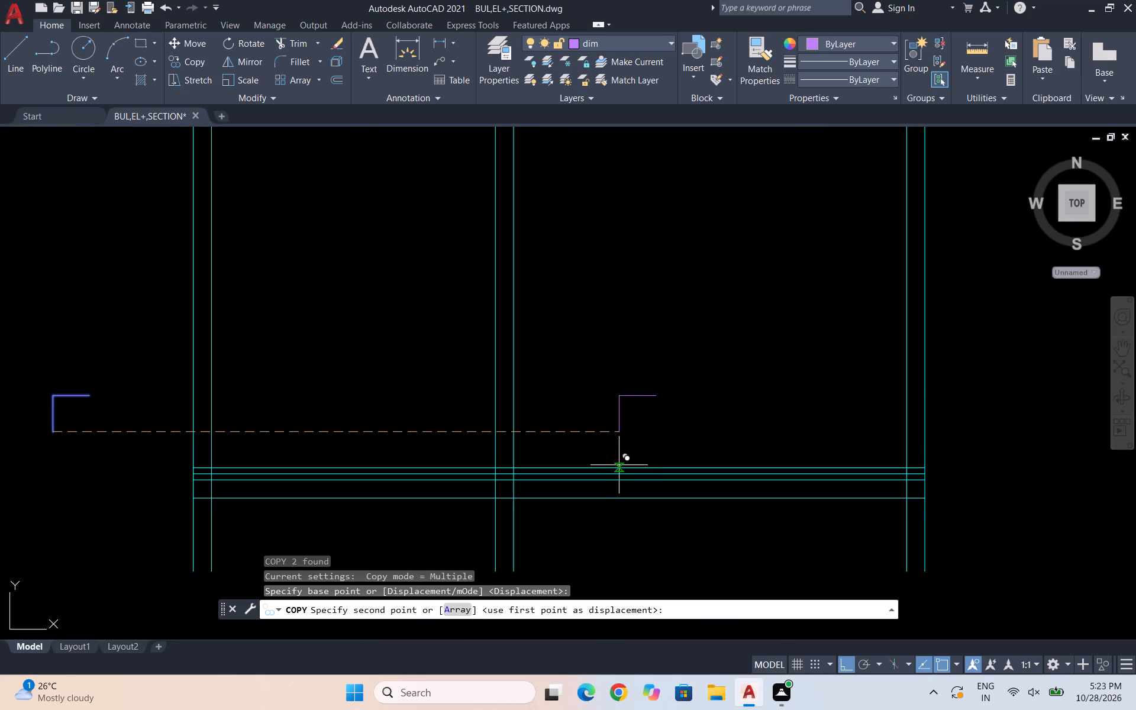
click(616, 467)
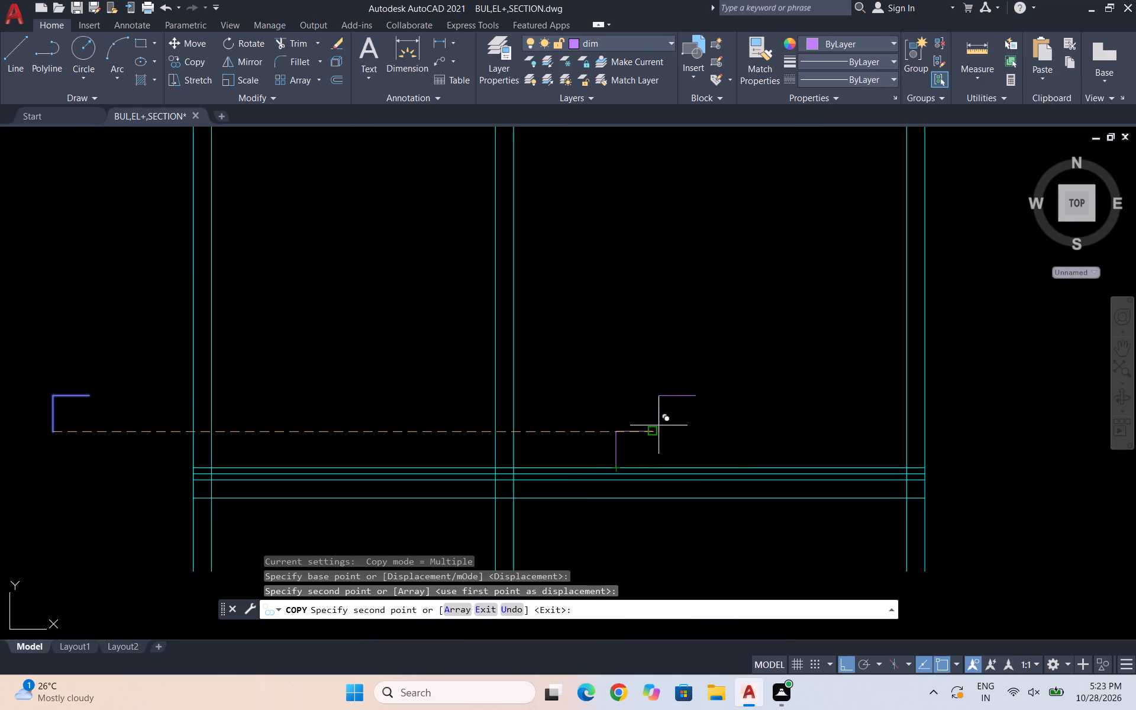
Place seven more copies of the step end to end, building the stair flight up to the last wall's inner face.
click(651, 431)
scroll(511, 454, down, 2)
scroll(559, 443, up, 1)
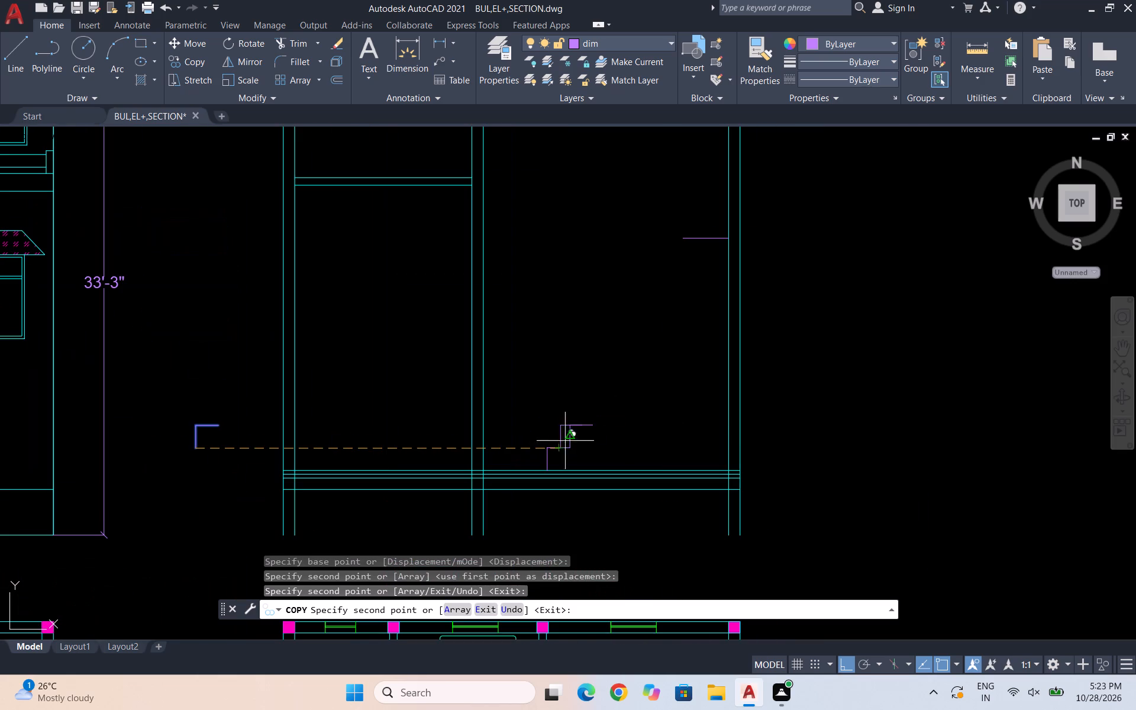
click(593, 425)
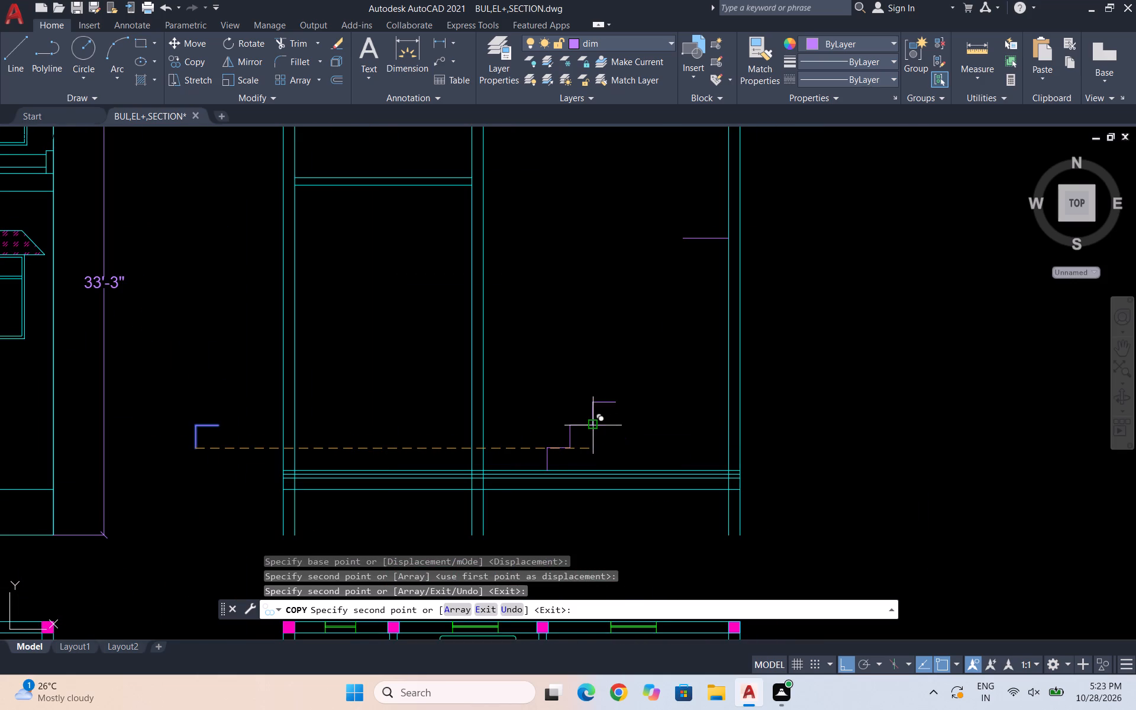
click(617, 402)
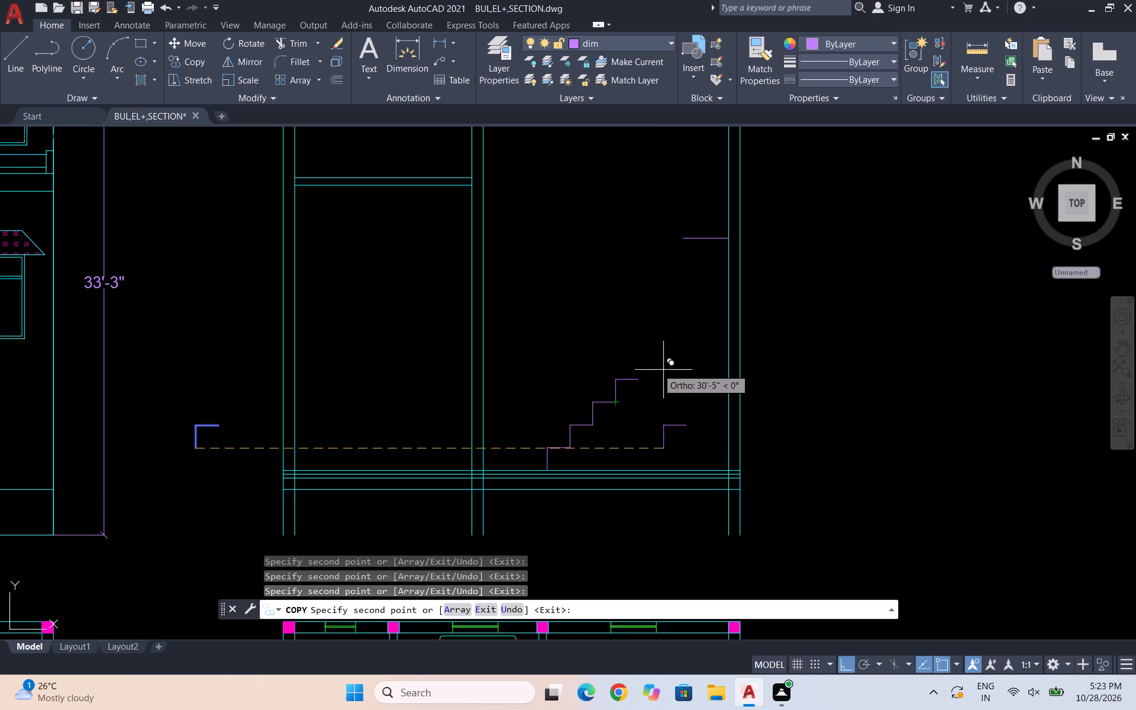
click(640, 381)
click(662, 353)
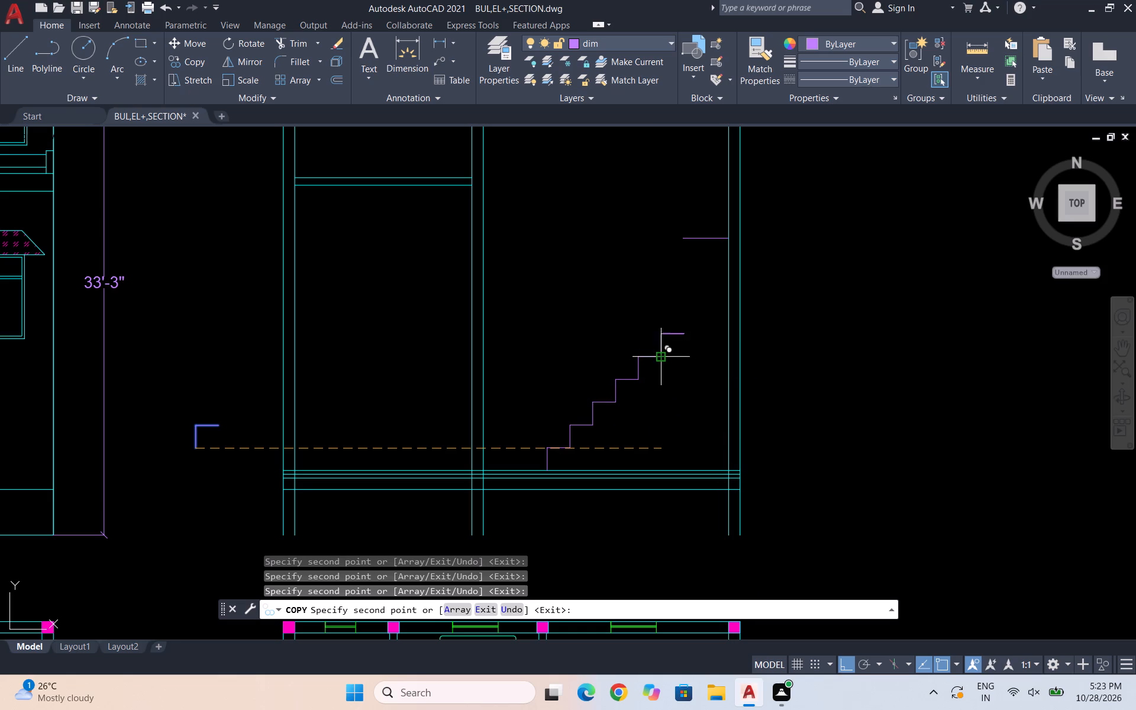
click(680, 335)
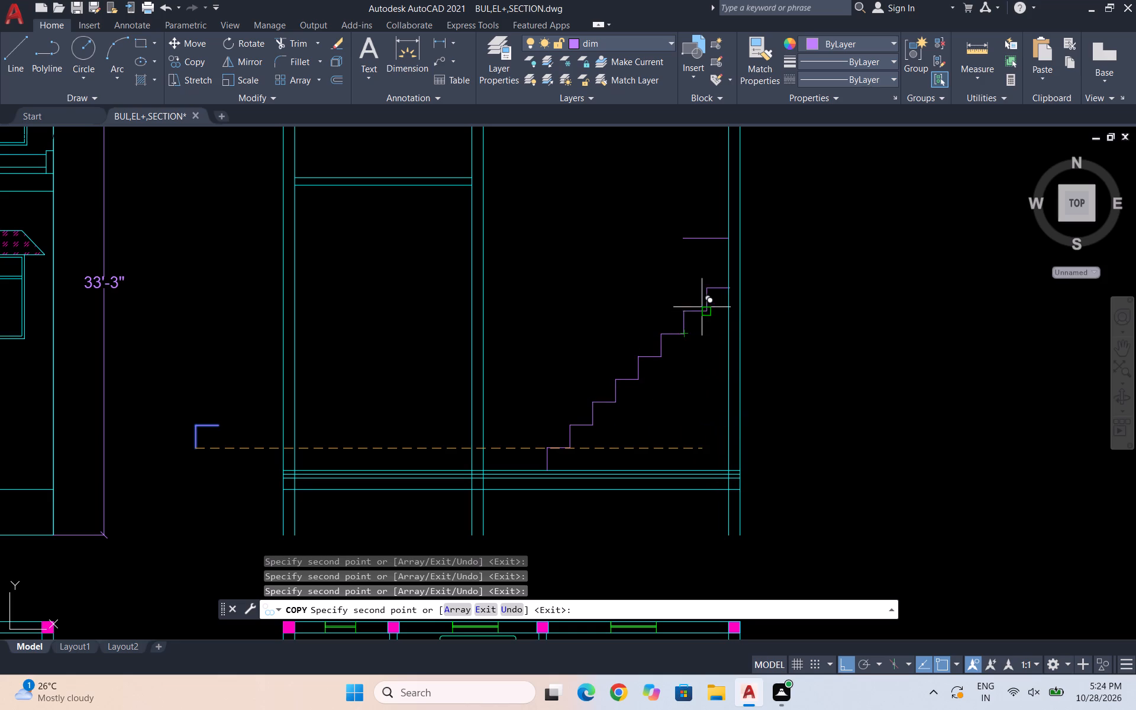
click(706, 312)
key(Escape)
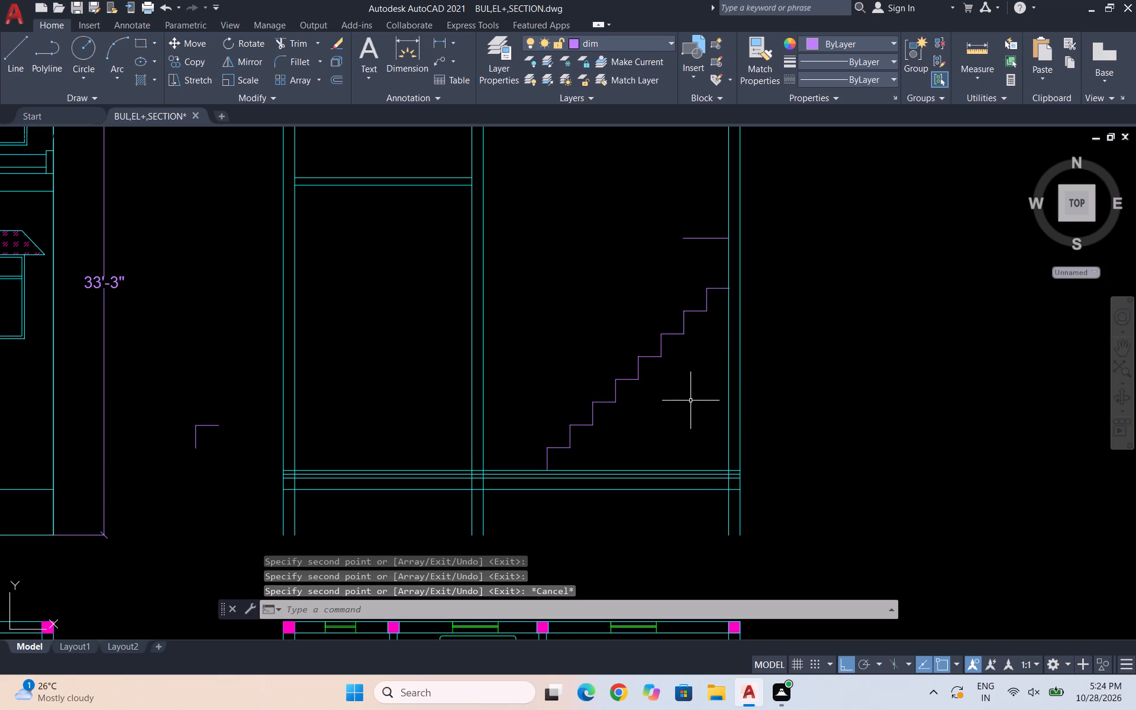
Move the whole stair flight by its top tread's wall-side end up to the free end of the landing line.
click(648, 443)
click(524, 375)
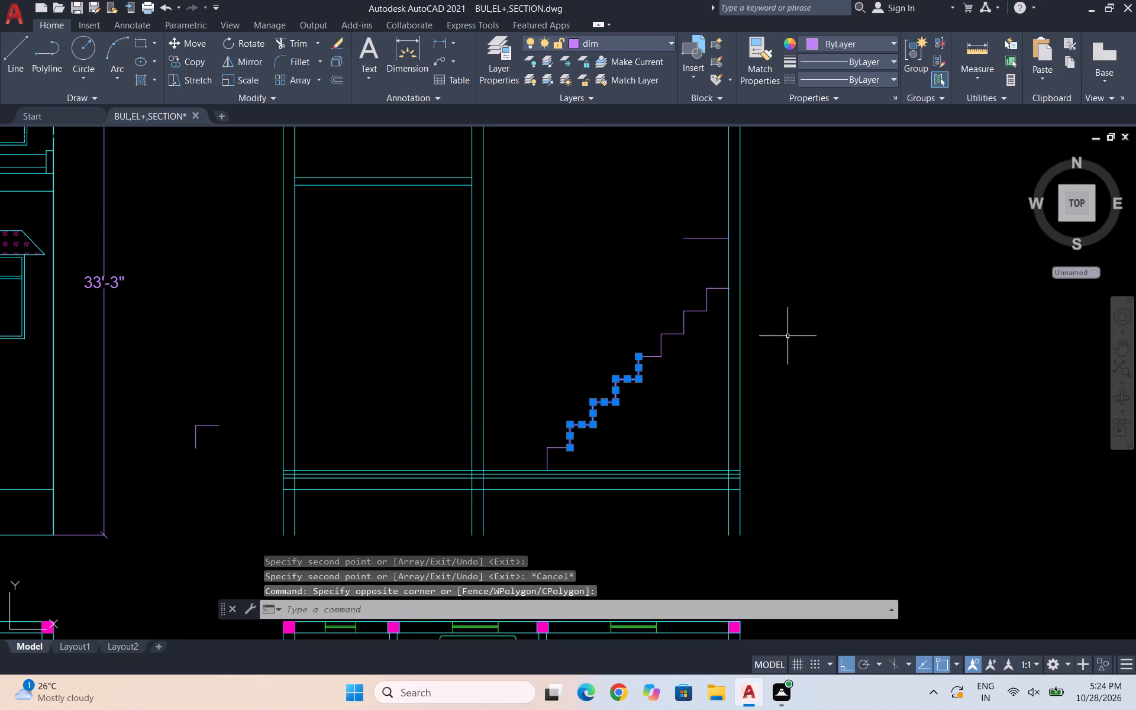
drag(686, 363, 656, 352)
drag(625, 336, 632, 330)
click(696, 330)
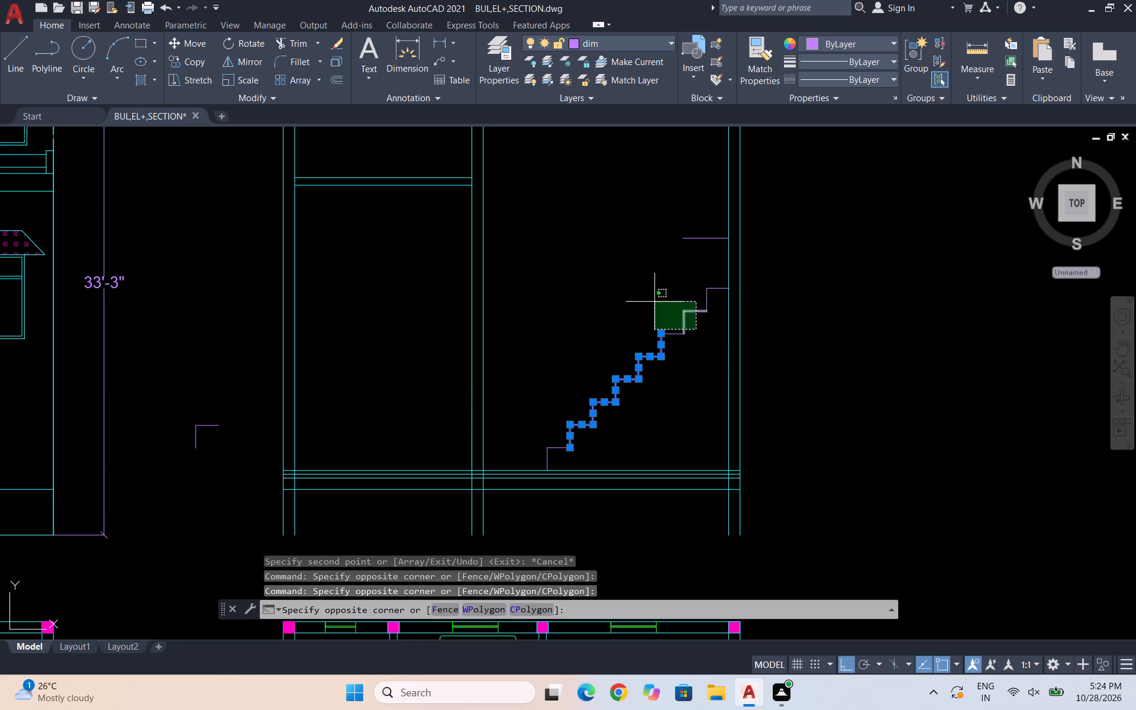
click(653, 302)
drag(693, 351, 674, 341)
drag(615, 325, 631, 325)
scroll(710, 291, up, 2)
drag(734, 321, 725, 306)
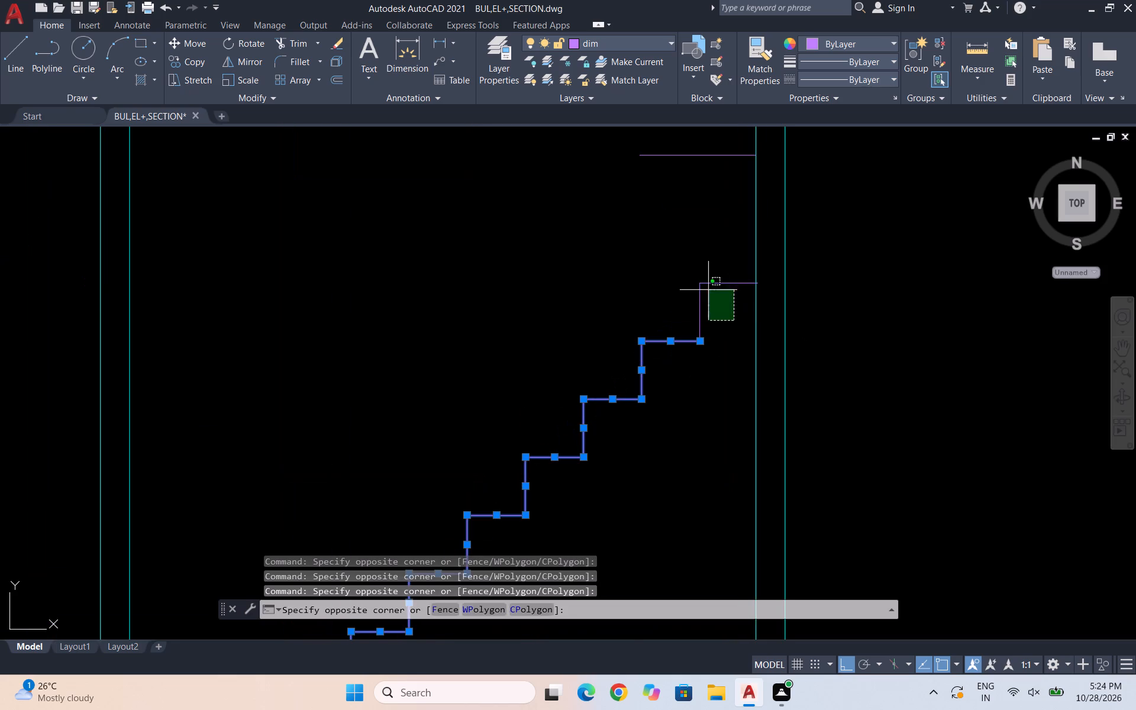
click(666, 270)
scroll(751, 235, down, 2)
scroll(601, 409, up, 1)
drag(619, 440, 607, 440)
click(556, 414)
scroll(564, 429, down, 1)
scroll(501, 455, down, 1)
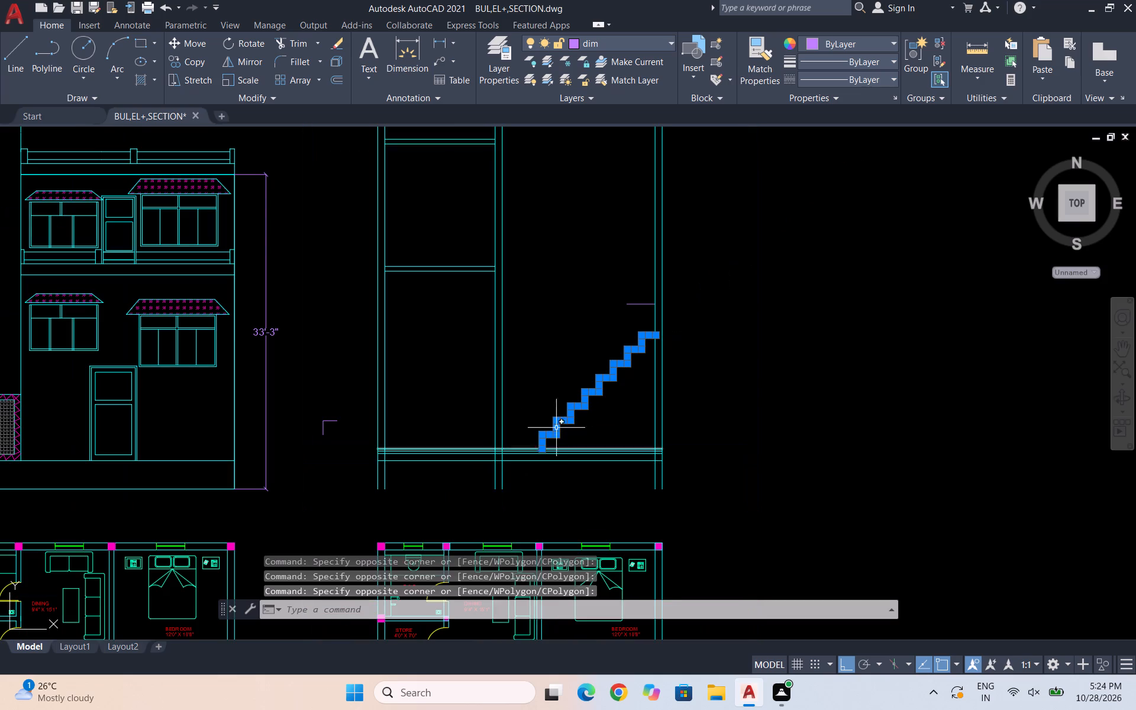
scroll(562, 417, up, 1)
key(m)
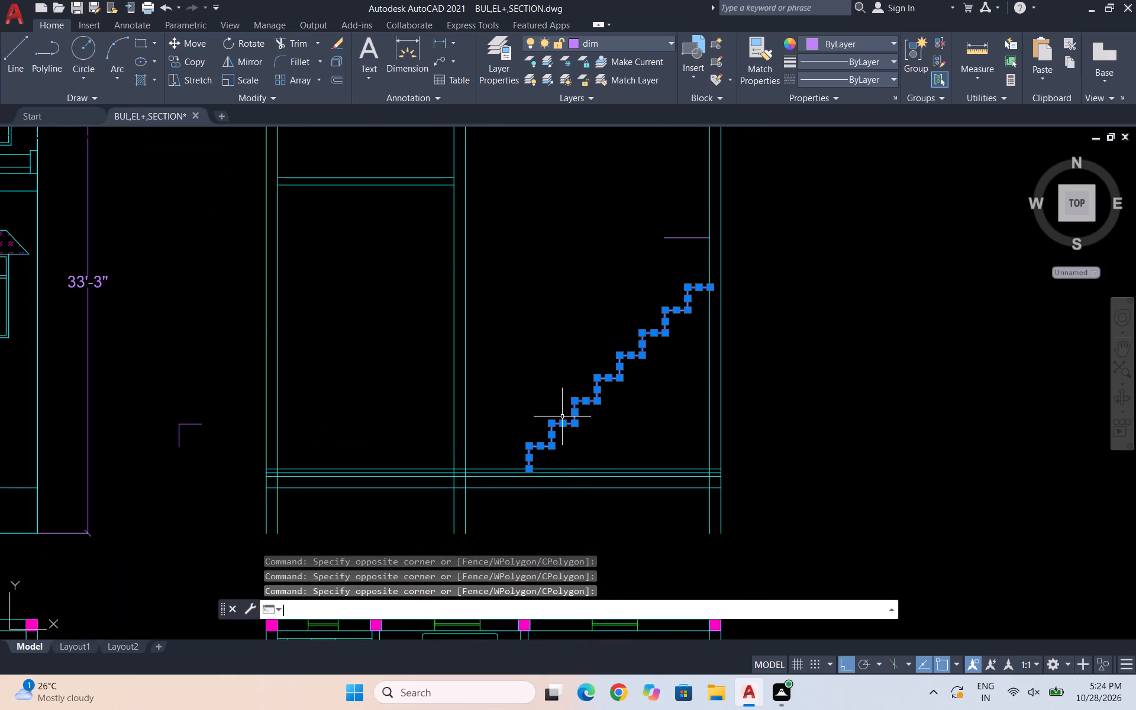
key(Return)
scroll(701, 274, up, 3)
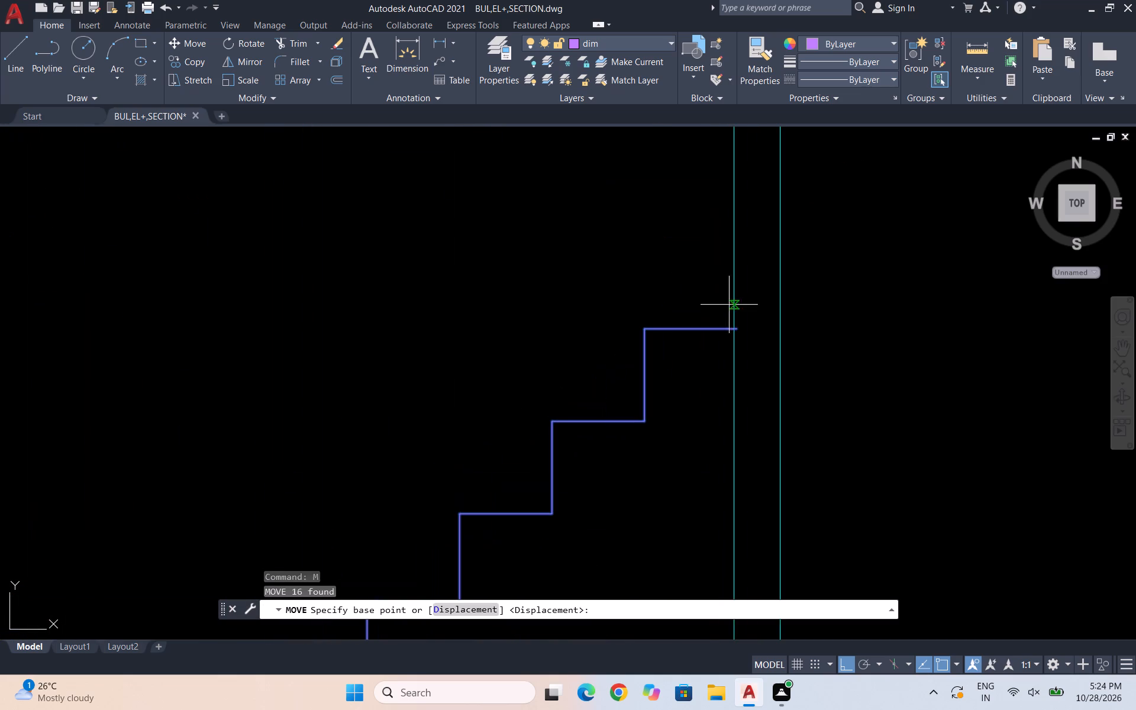
scroll(743, 329, up, 4)
click(698, 322)
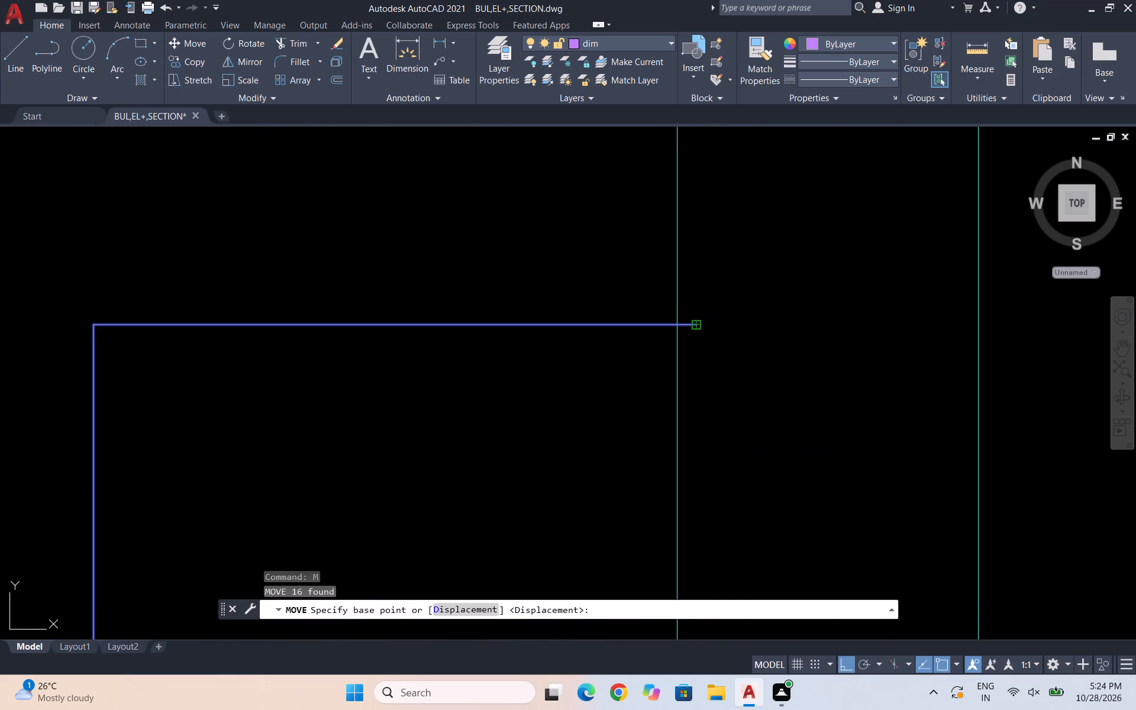
scroll(709, 322, down, 4)
scroll(559, 292, down, 2)
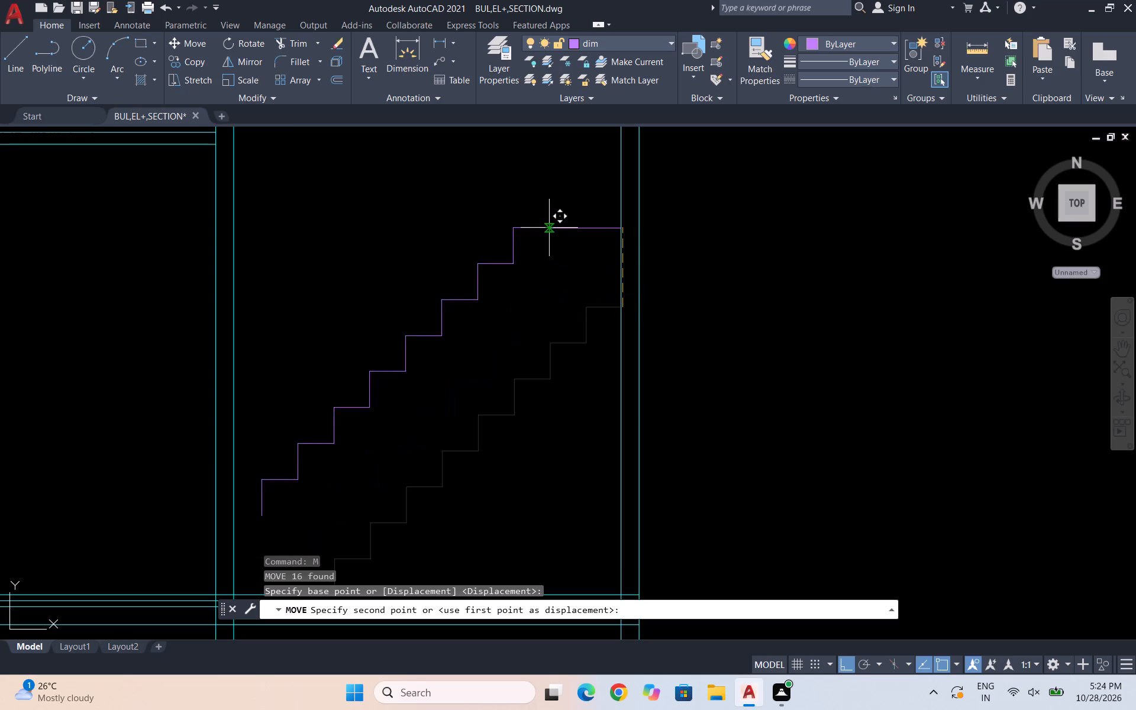
click(547, 231)
Move the flight's risers and treads, except the top tread, horizontally along the landing line towards the section's last wall.
scroll(644, 231, down, 3)
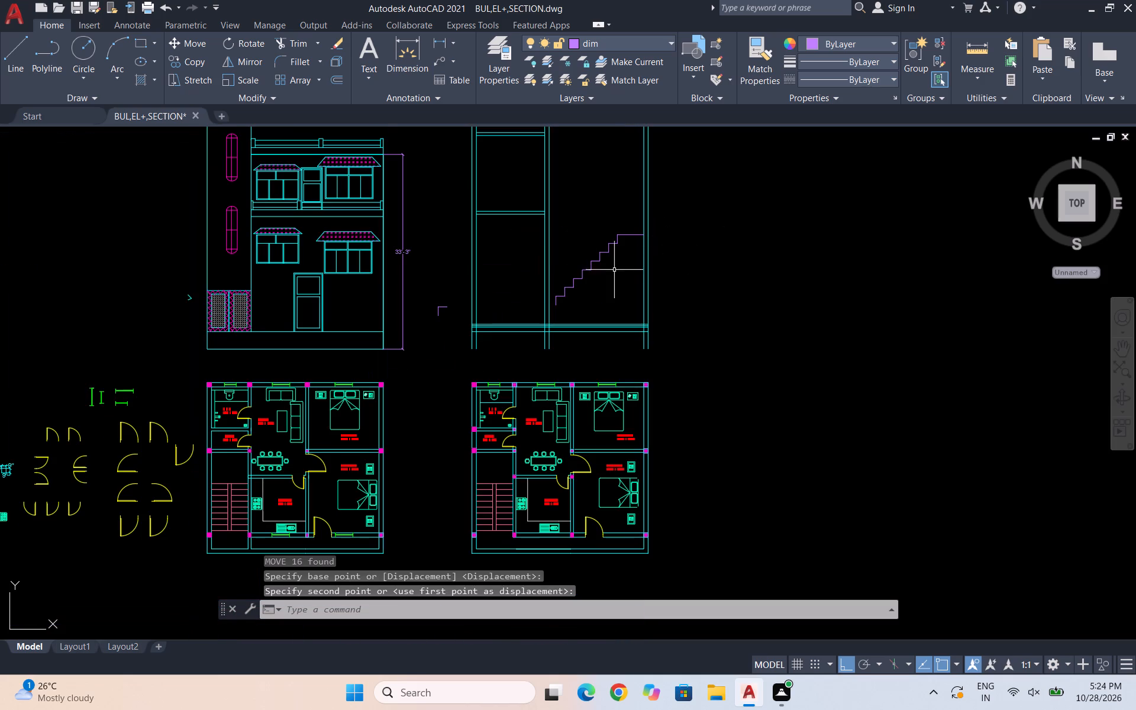
scroll(540, 266, up, 3)
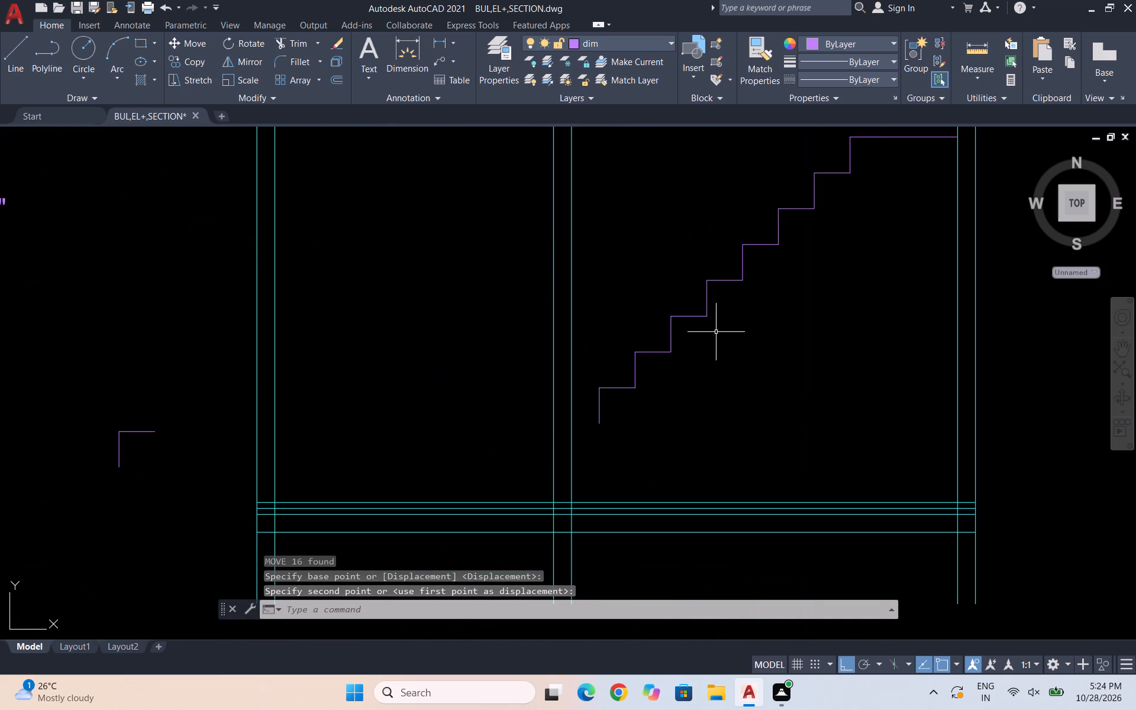
scroll(719, 338, down, 1)
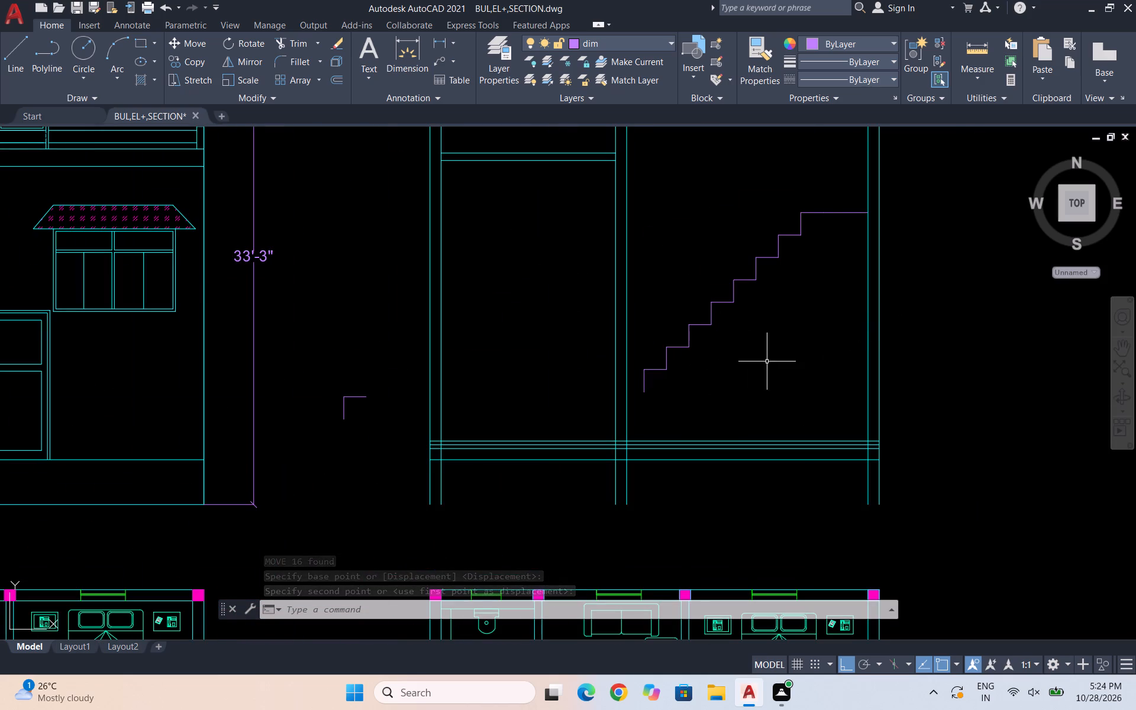
click(788, 389)
click(640, 293)
drag(809, 300, 769, 282)
click(715, 246)
drag(831, 243, 798, 241)
click(750, 228)
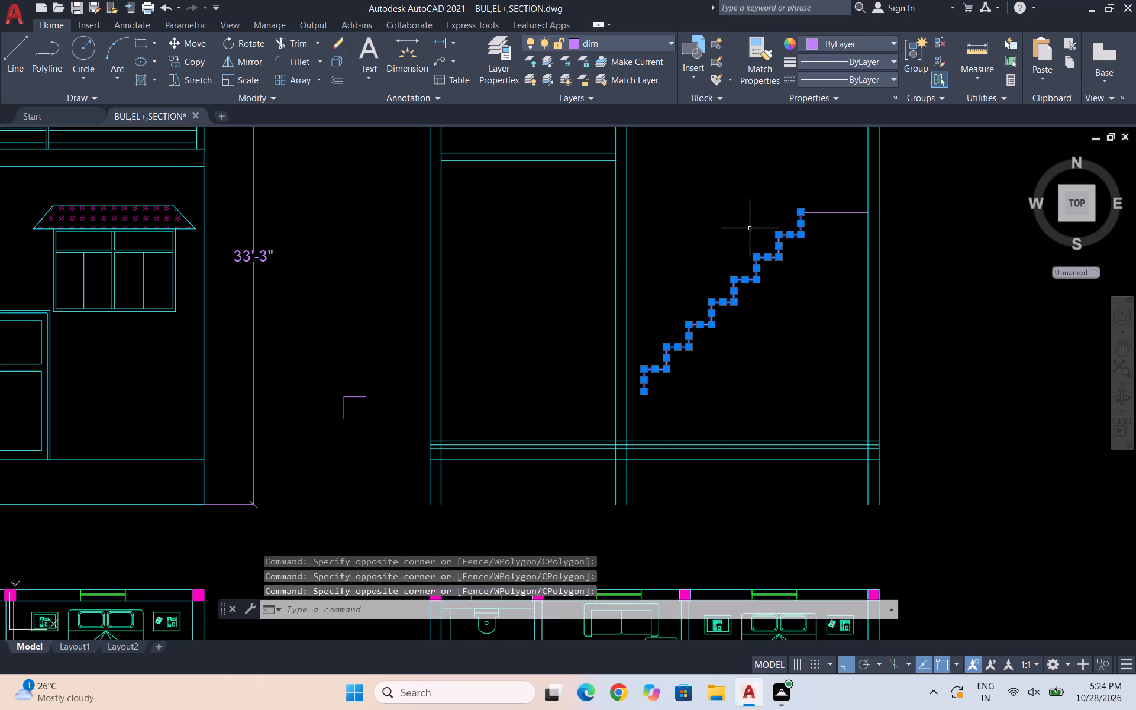
key(m)
key(Return)
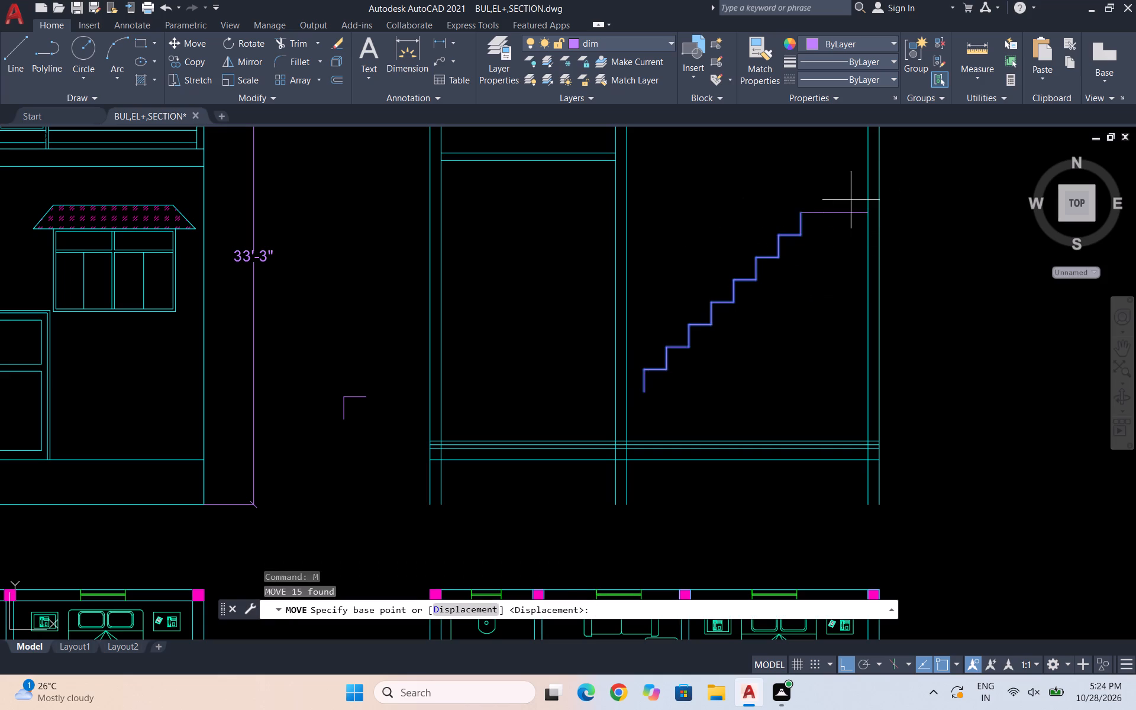
scroll(811, 210, up, 3)
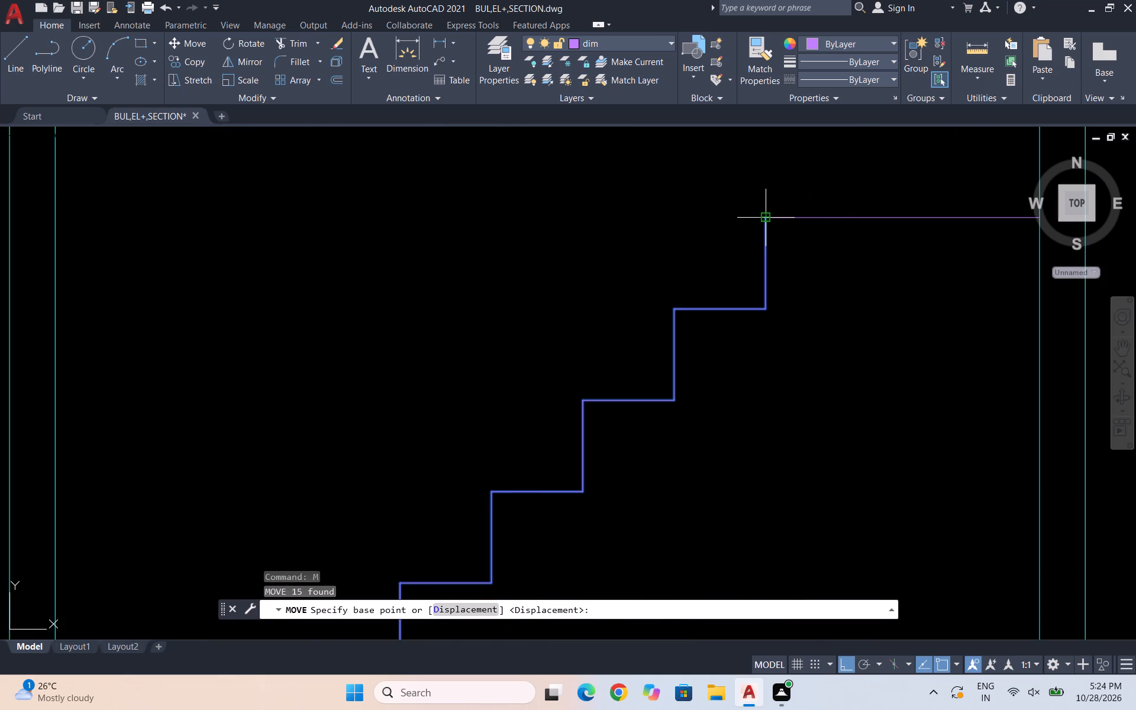
click(766, 219)
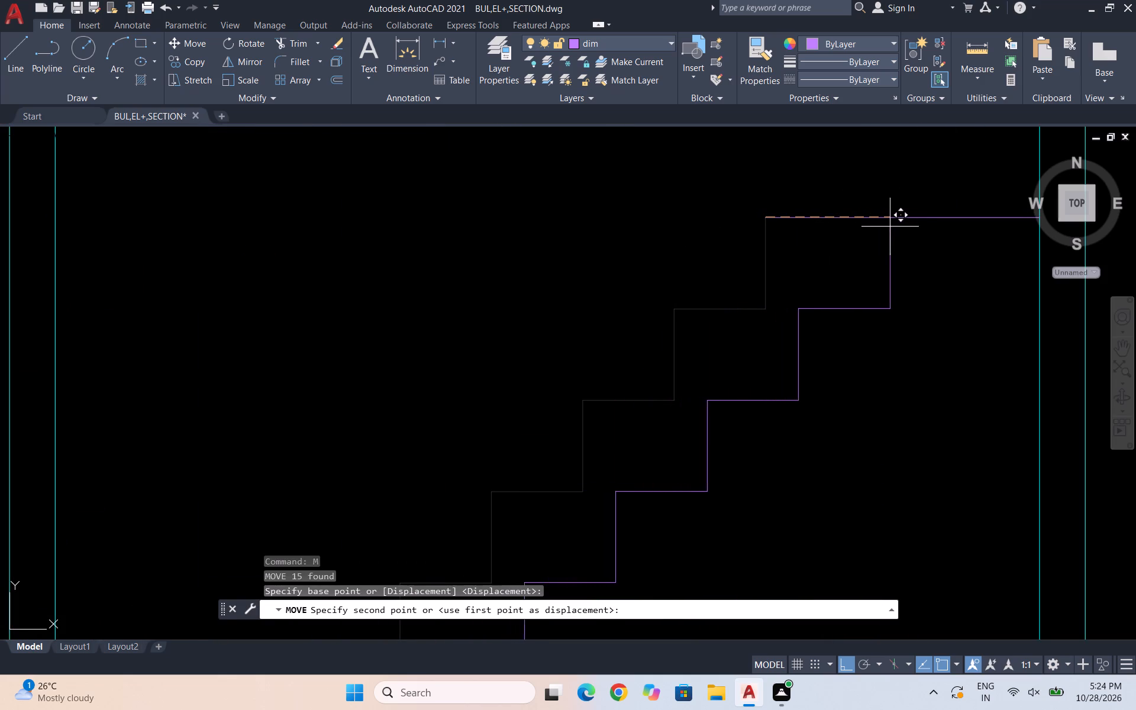
click(899, 228)
Copy the flight's lowest step twice down the slope, each copy's tread joining the foot of the riser above.
scroll(862, 178, down, 3)
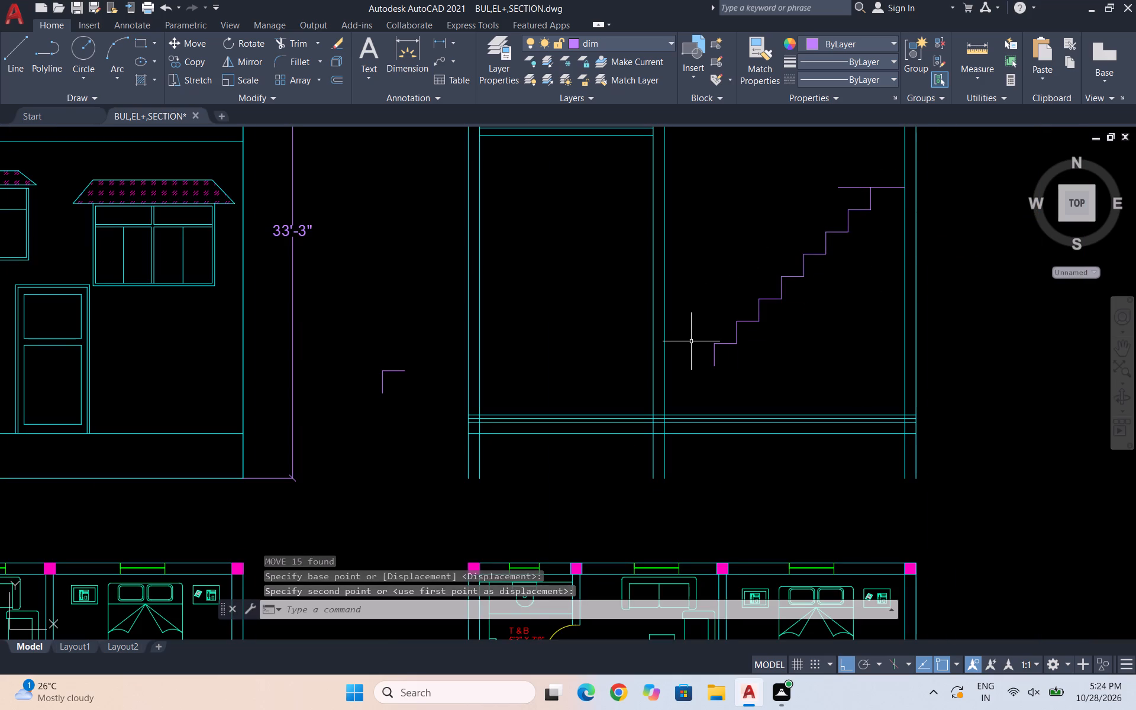
scroll(734, 351, up, 2)
drag(720, 382, 708, 371)
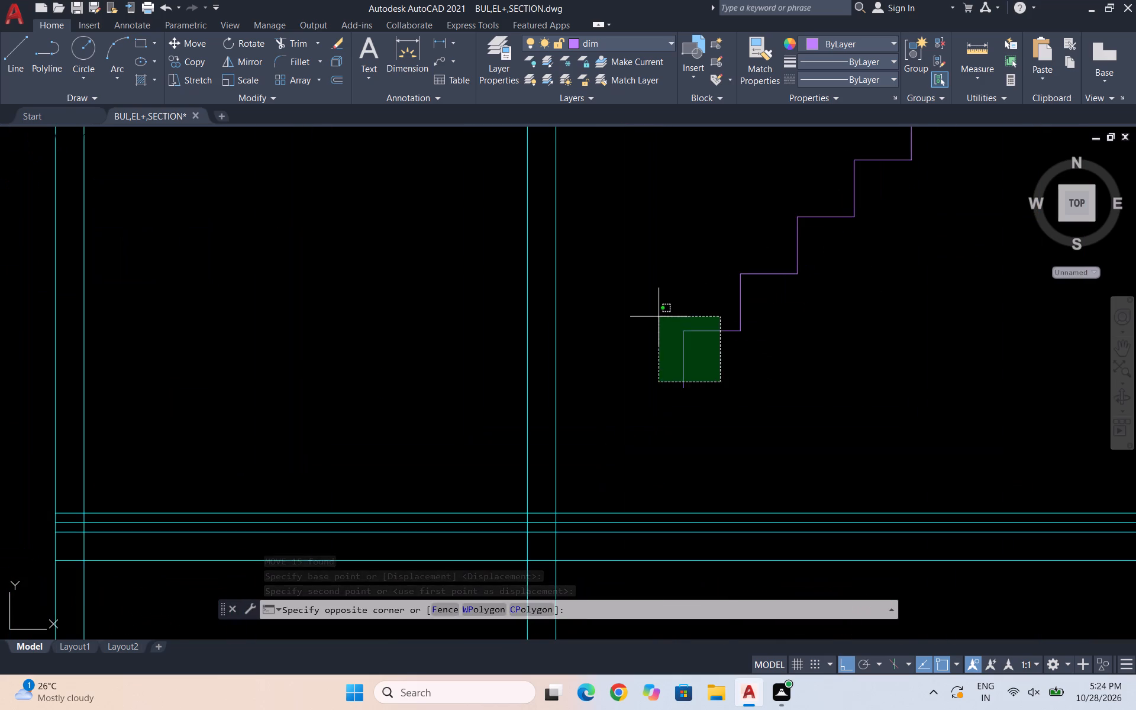
click(659, 316)
text(co)
key(Return)
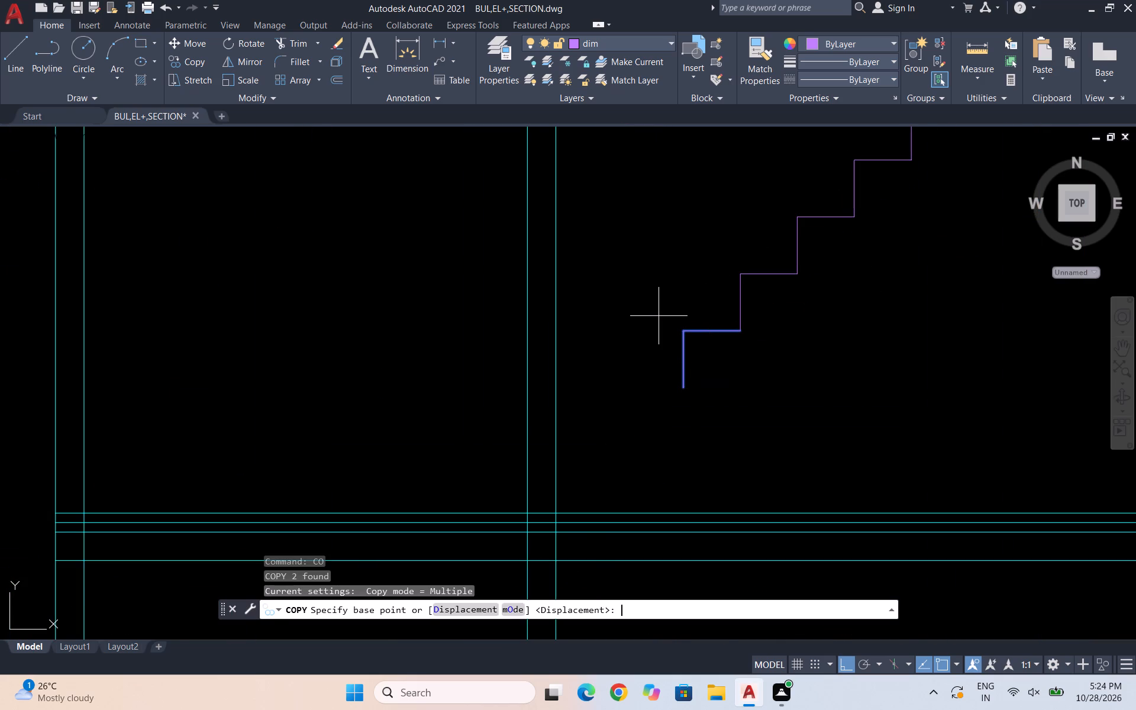
click(742, 333)
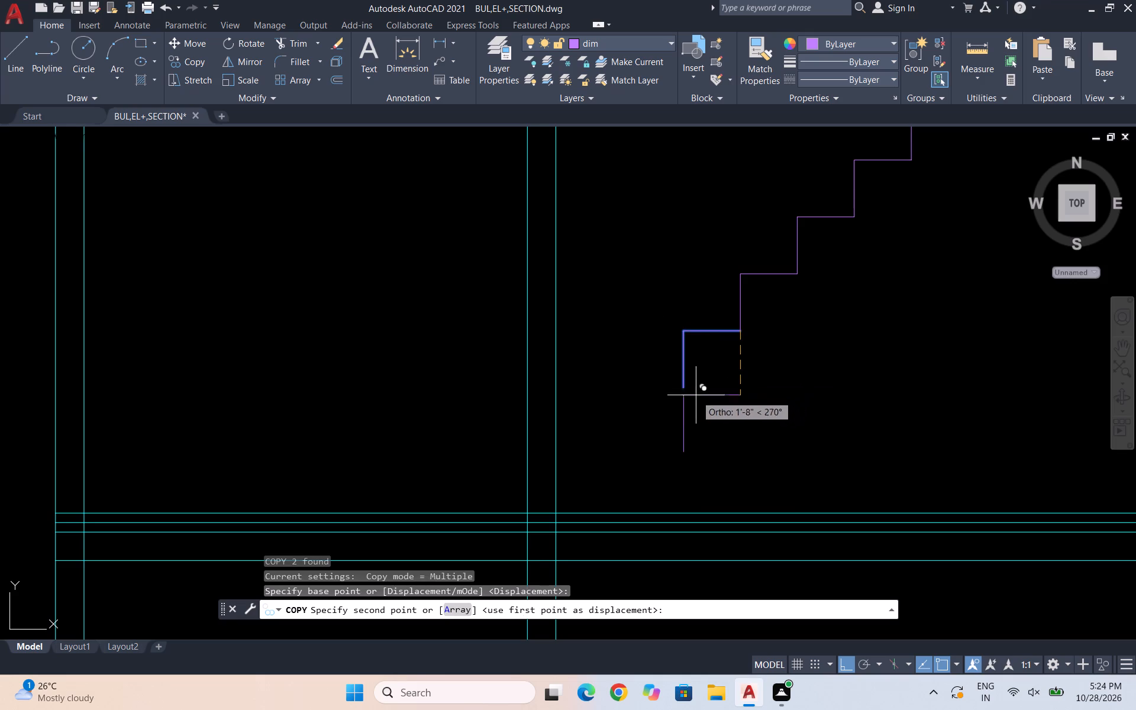
click(686, 390)
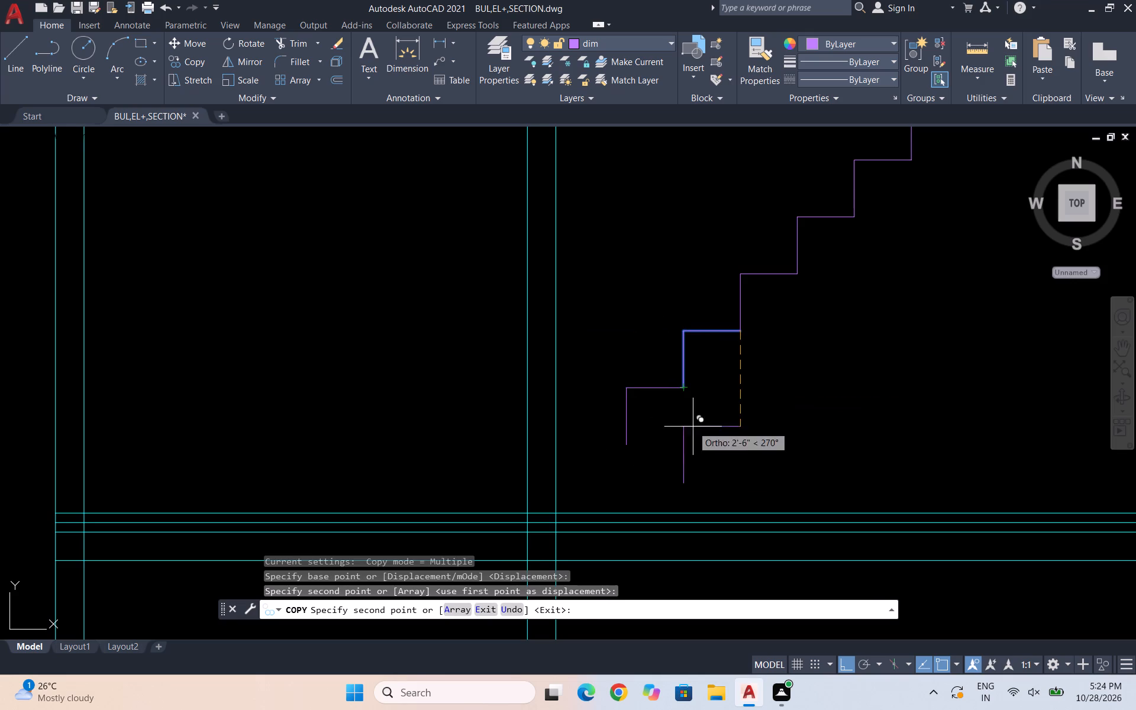
click(629, 447)
key(Escape)
Move the lengthened stair flight by its top riser's upper end further along the landing line, closer to the last wall.
scroll(656, 441, down, 2)
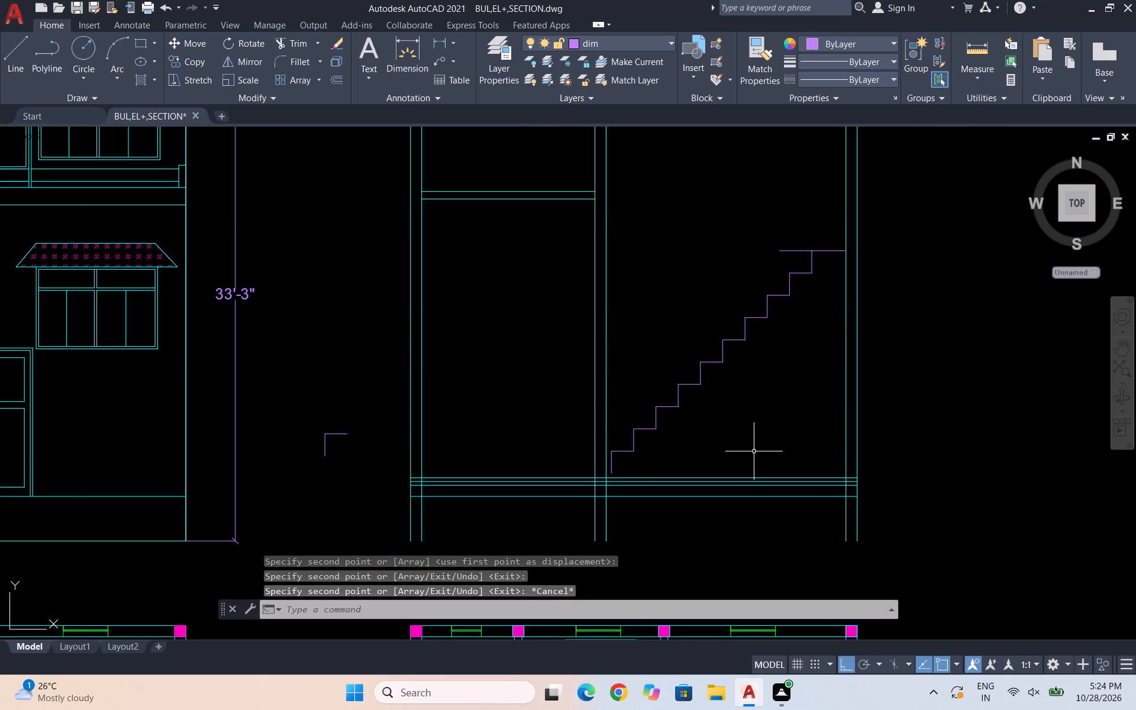
scroll(622, 466, up, 1)
click(681, 467)
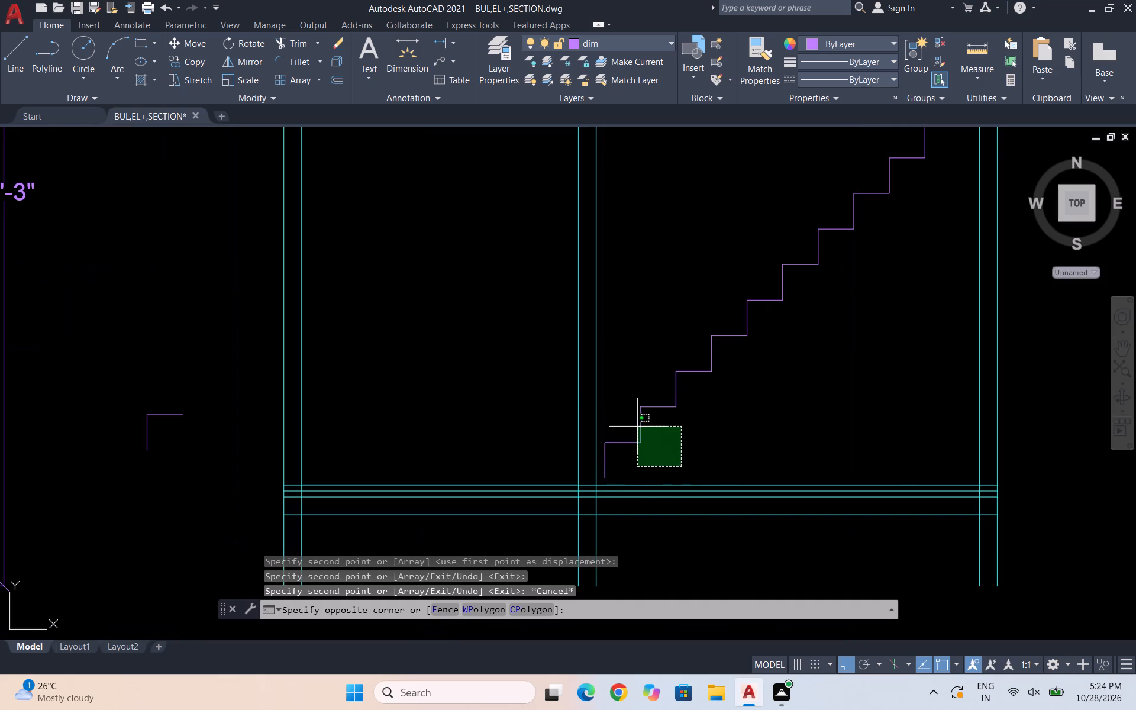
key(Escape)
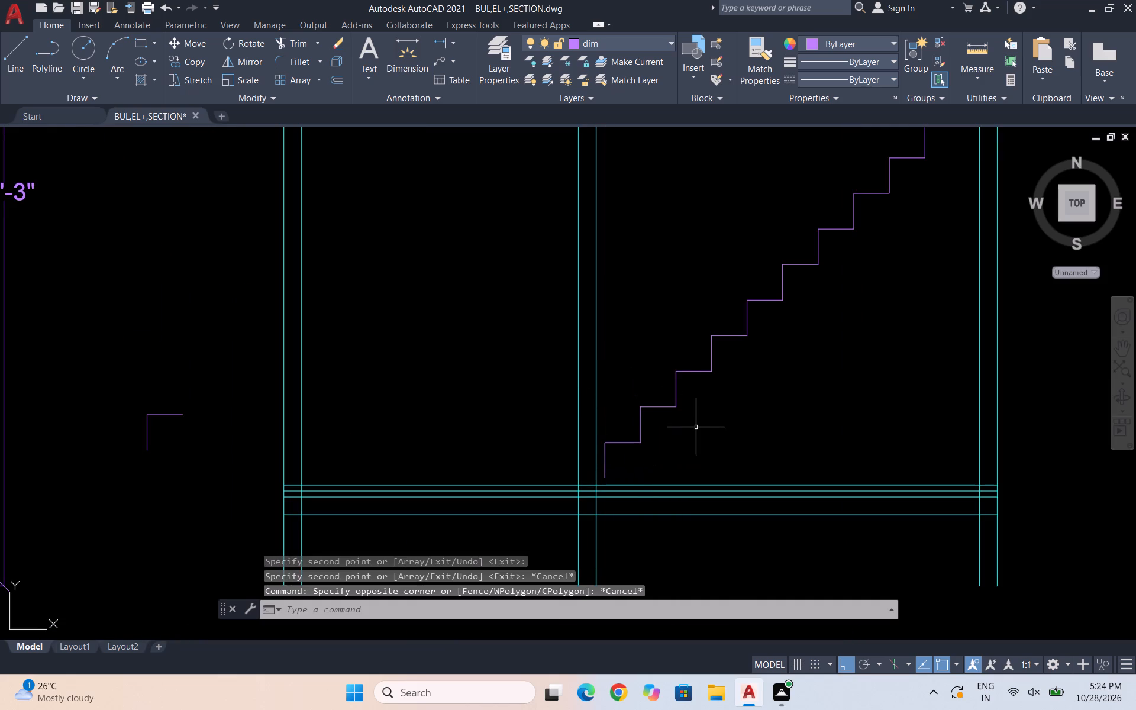
scroll(647, 452, up, 2)
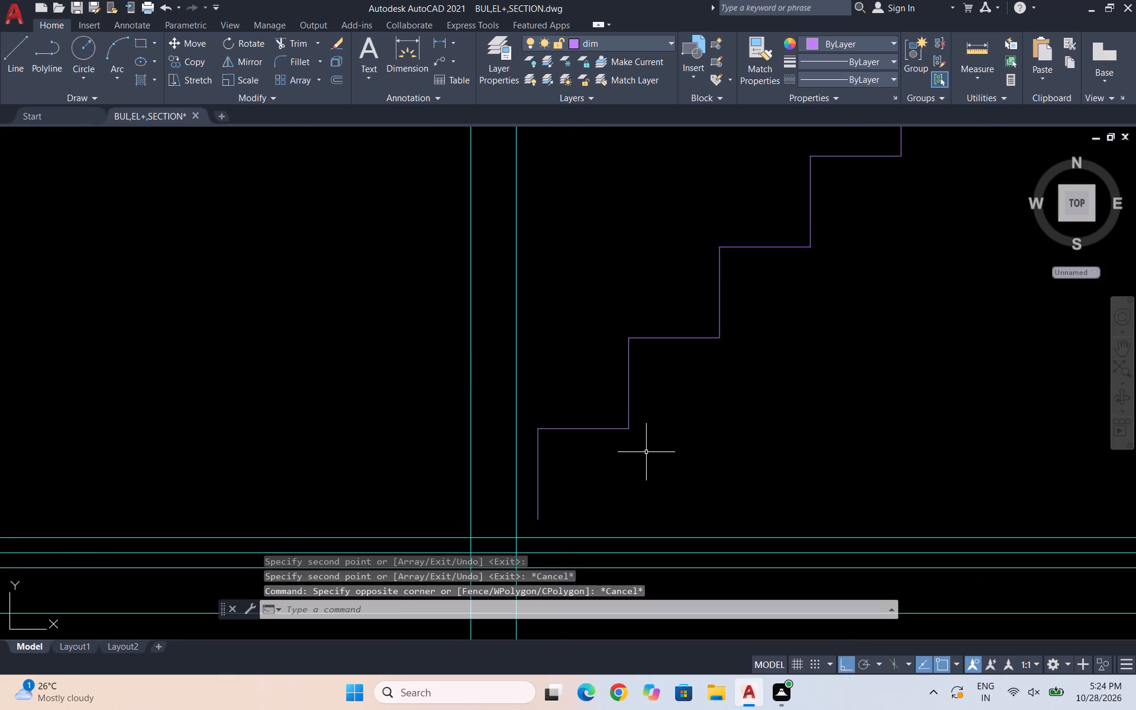
click(650, 476)
click(537, 407)
drag(879, 435, 815, 409)
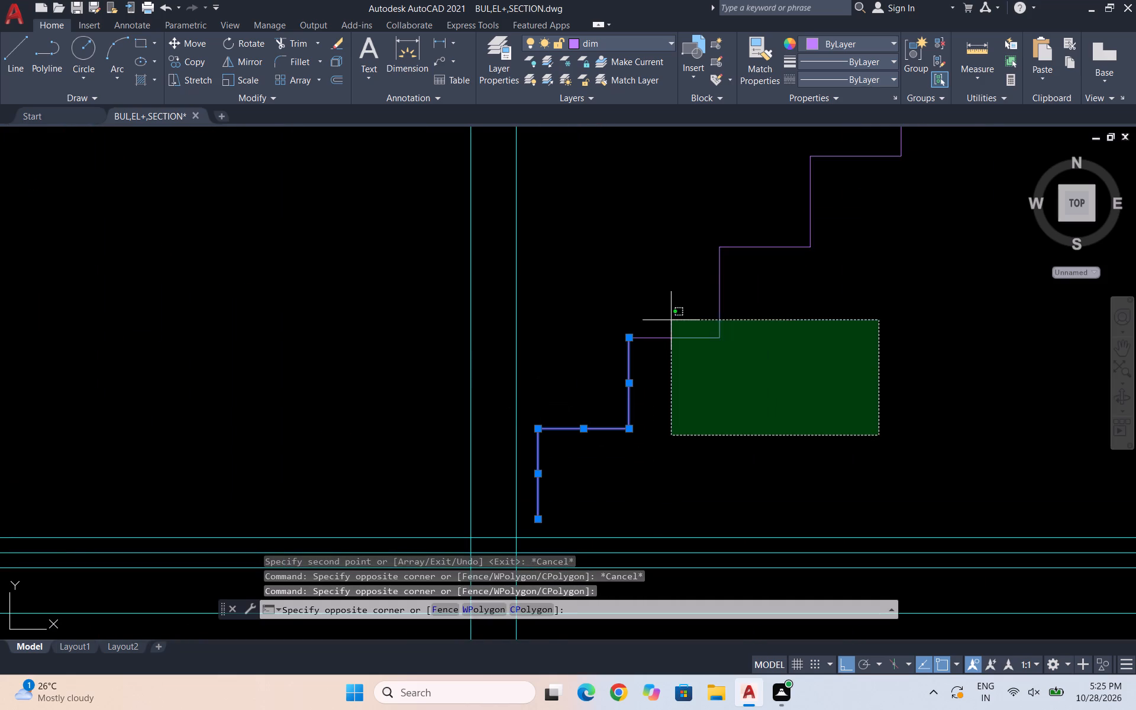
click(631, 224)
scroll(602, 409, down, 3)
click(738, 406)
click(659, 369)
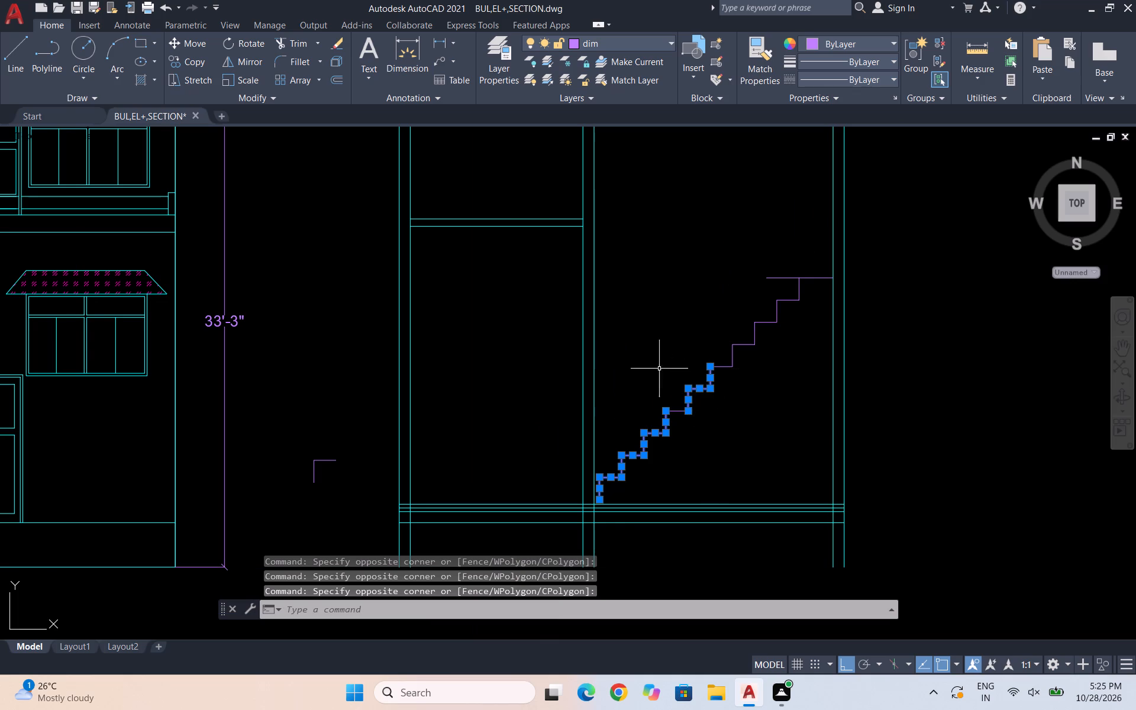
drag(713, 447, 709, 440)
click(661, 401)
click(776, 406)
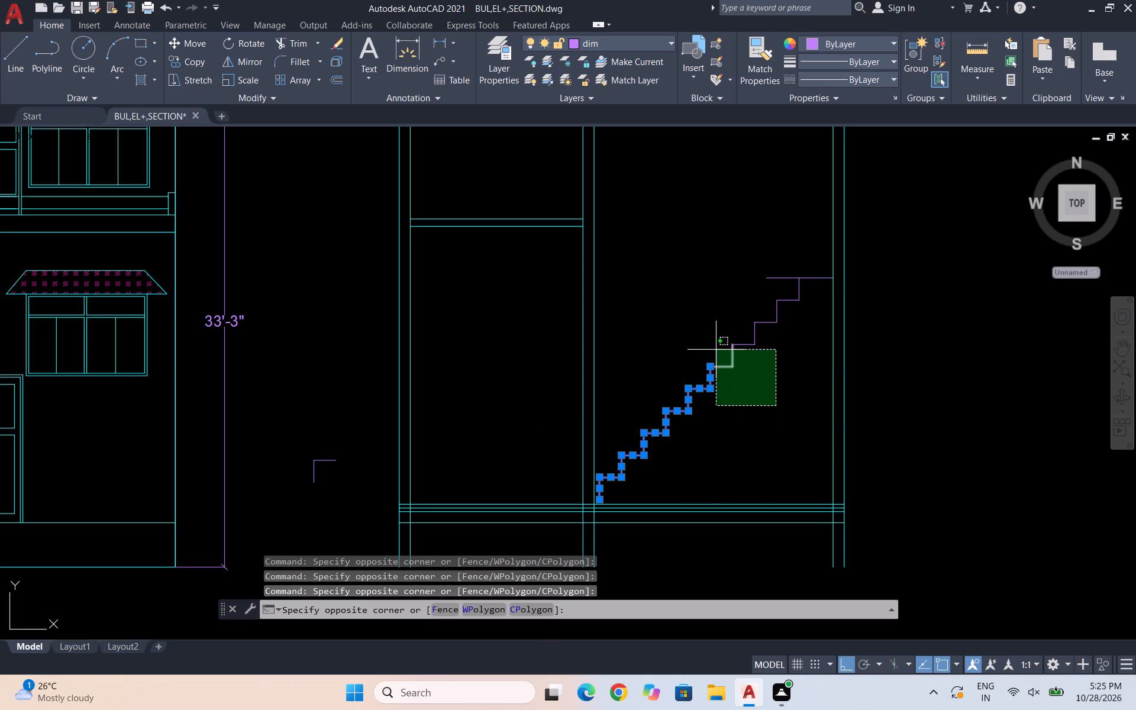
click(716, 350)
click(792, 355)
click(699, 310)
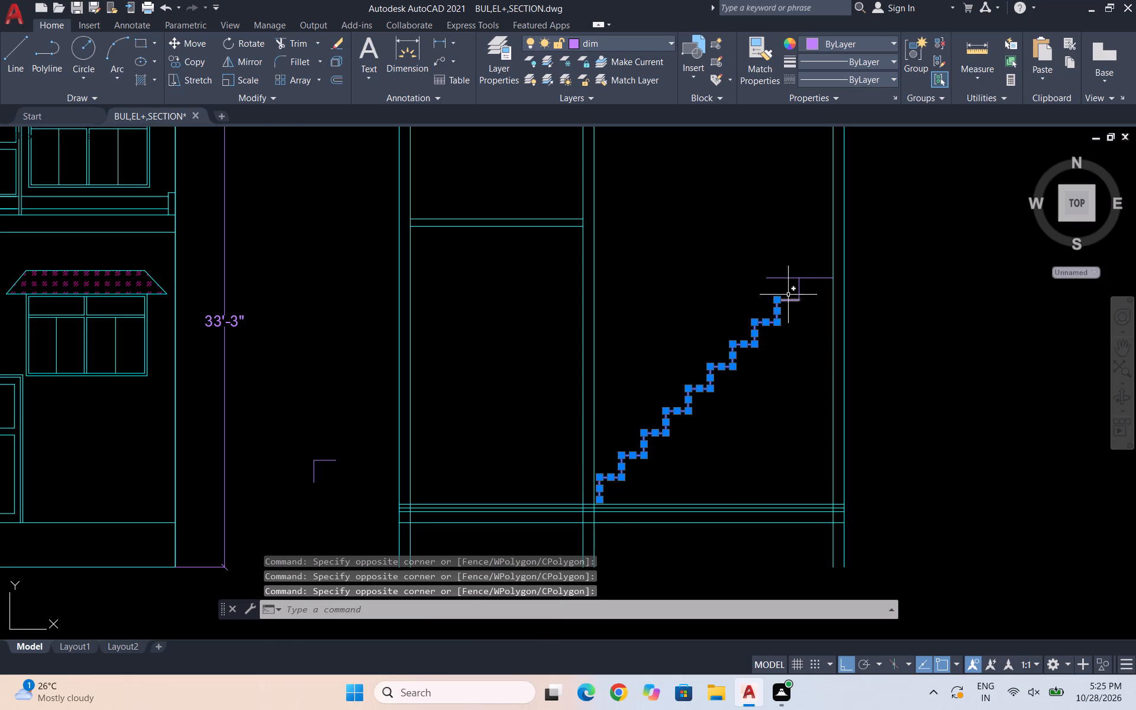
scroll(788, 293, up, 2)
click(839, 325)
click(769, 290)
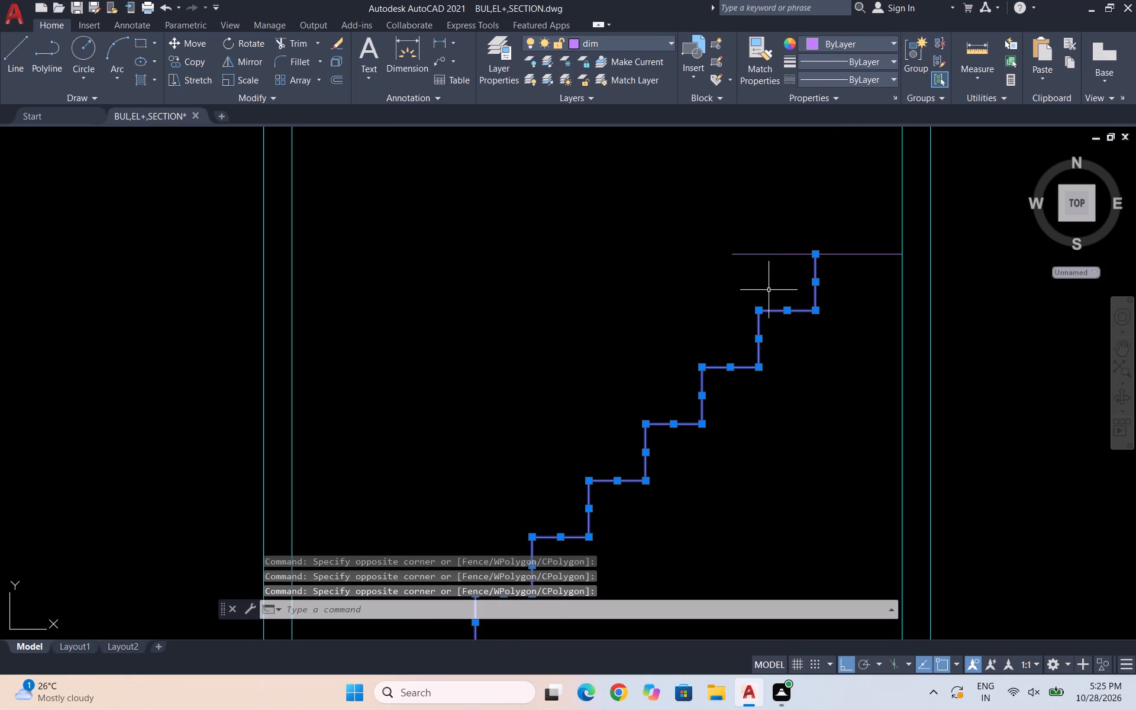
key(m)
key(Return)
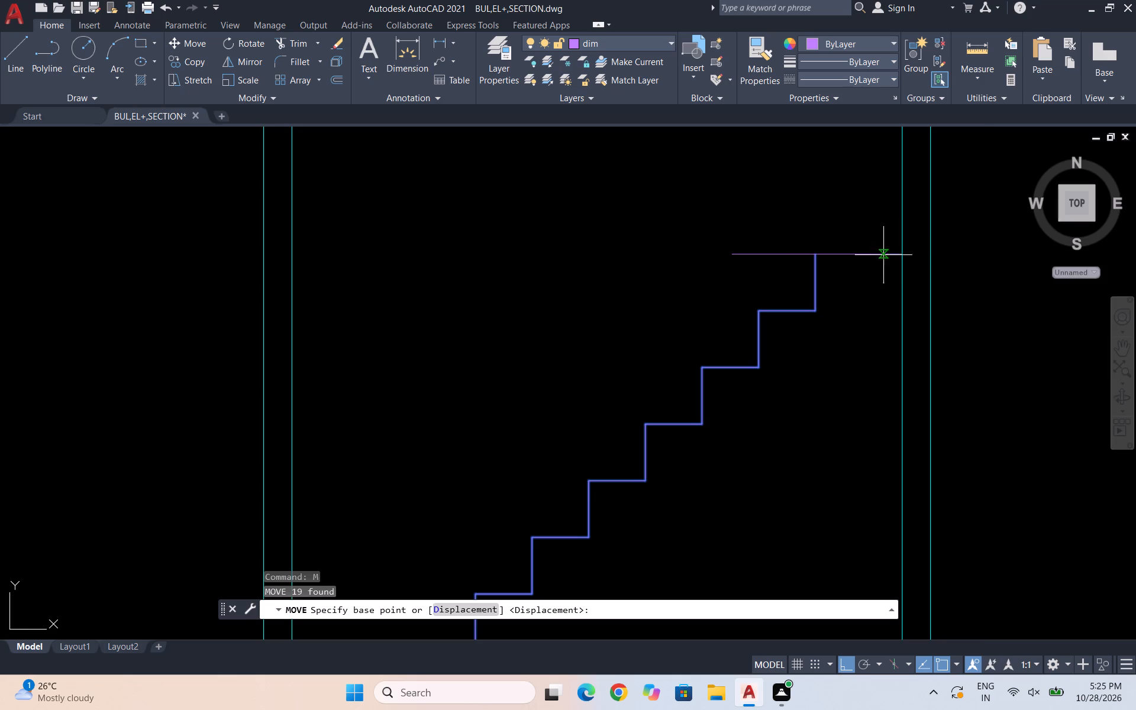
scroll(841, 266, up, 1)
click(801, 246)
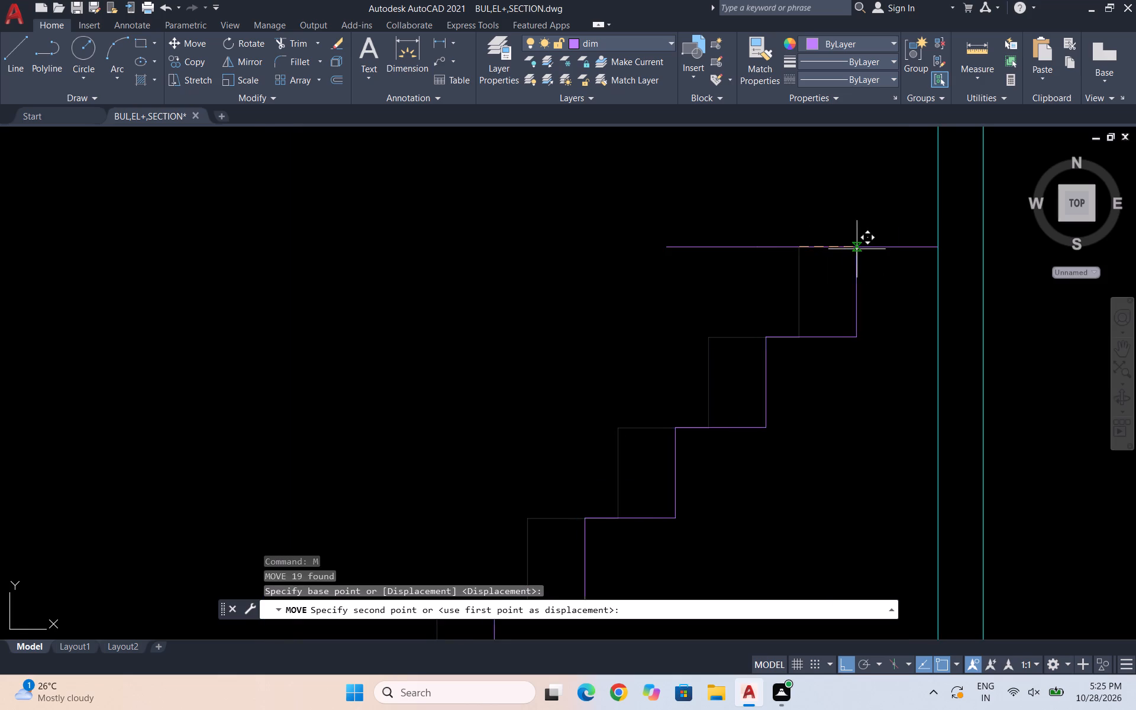
click(856, 247)
Extend the stair flight's lowest riser down to the top floor line of the section.
scroll(935, 185, down, 2)
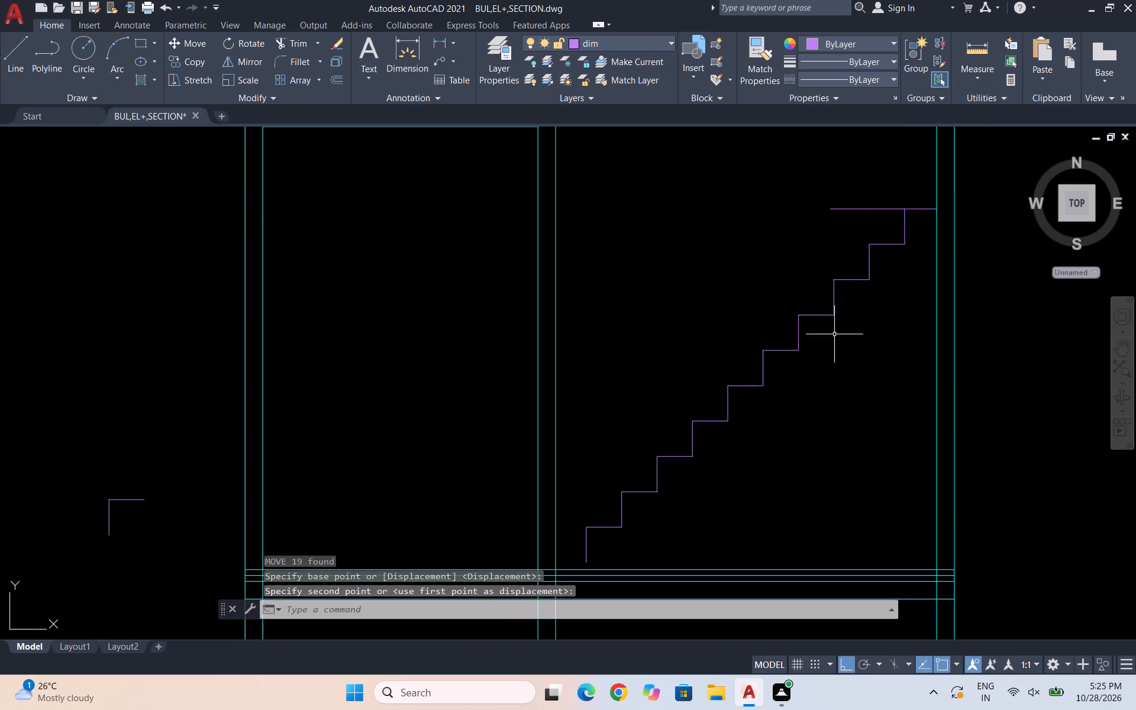
scroll(795, 341, down, 2)
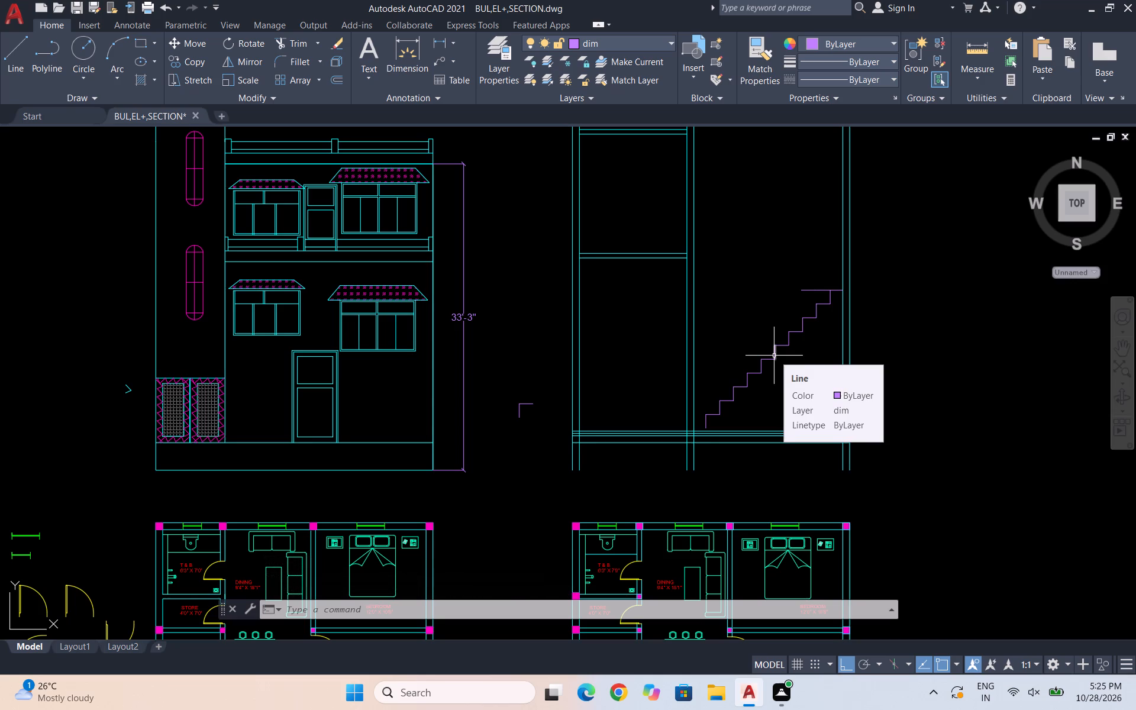
scroll(704, 437, up, 2)
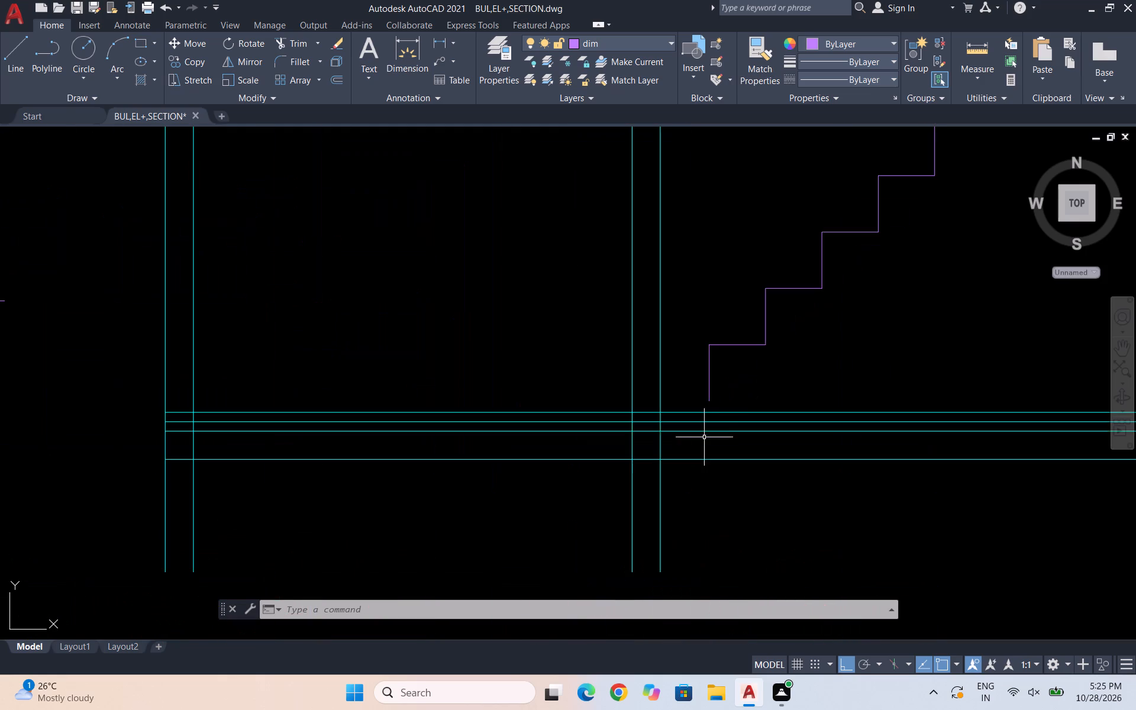
scroll(704, 437, up, 1)
key(Escape)
key(Escape)
text(ex)
key(Return)
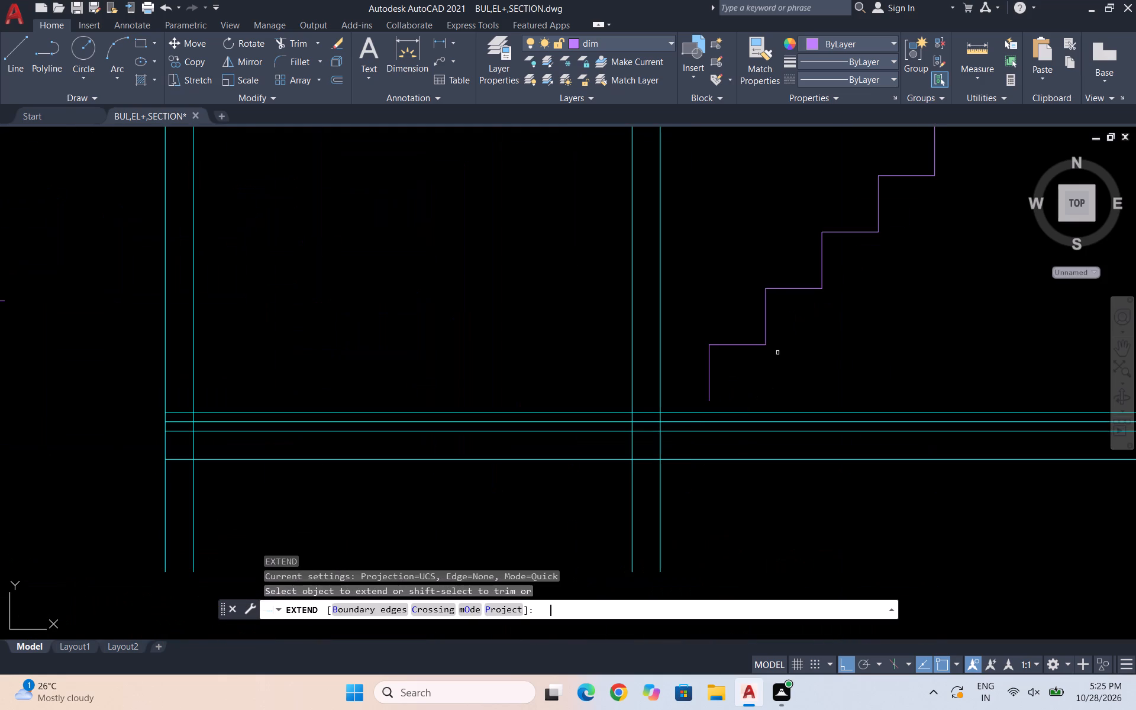
click(710, 387)
key(Escape)
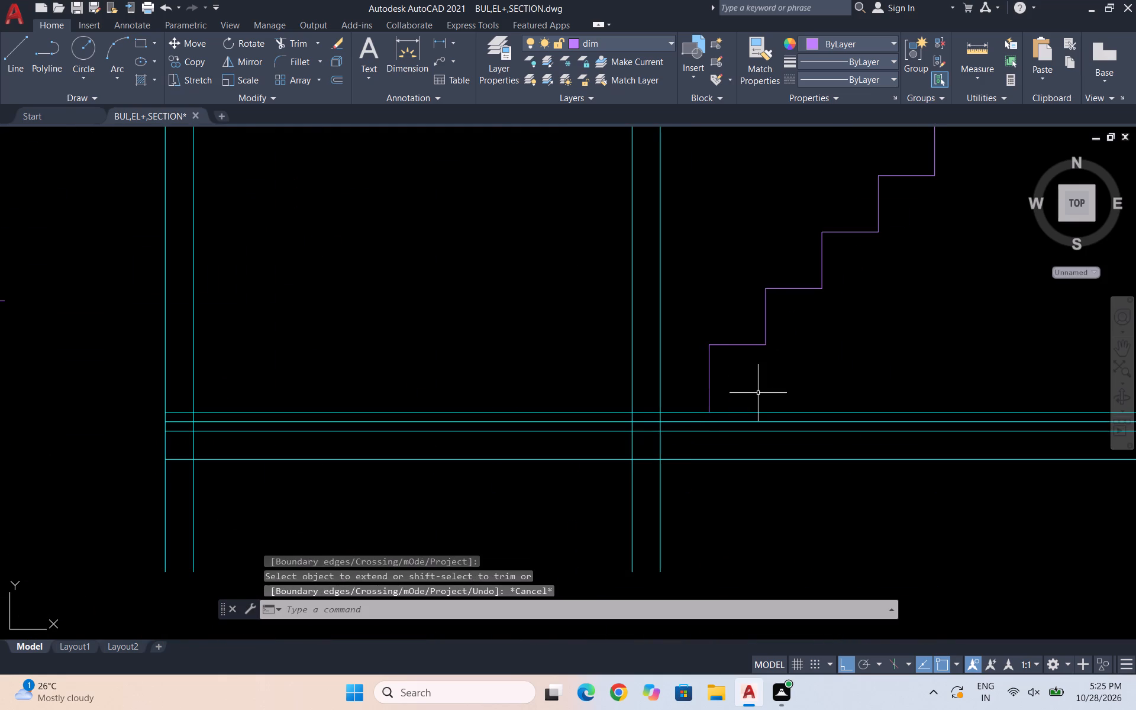
key(Escape)
key(Escape)
key(Escape)
key(Escape)
key(Escape)
key(Escape)
key(Escape)
key(Escape)
key(Escape)
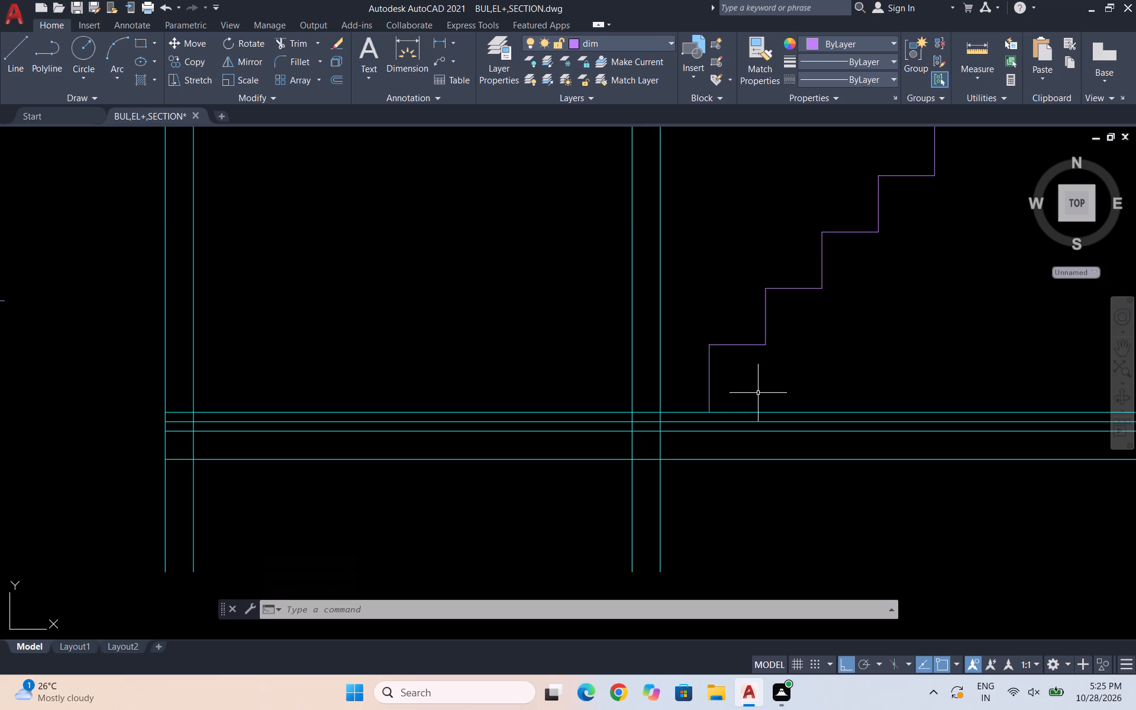
Save the drawing.
key(ctrl+s)
key(ctrl+s)
Erase the landing line and the top tread overlapping it at the head of the flight.
scroll(648, 39, down, 3)
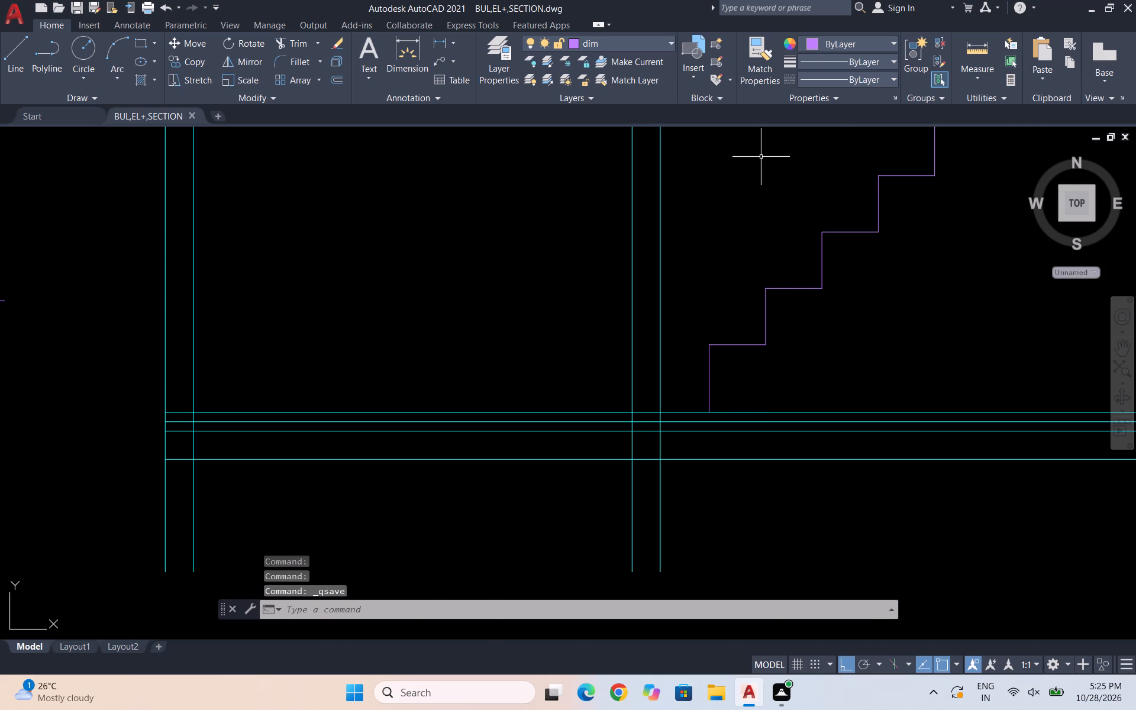
scroll(628, 143, down, 1)
scroll(682, 276, down, 3)
scroll(753, 195, up, 2)
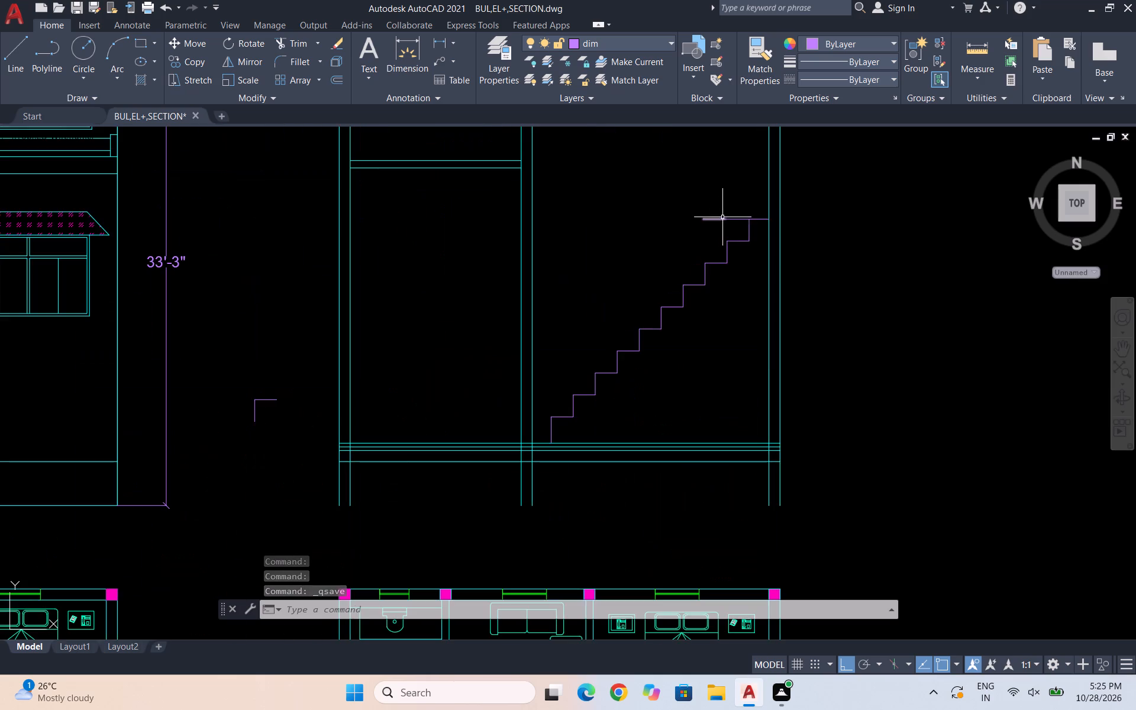
scroll(721, 218, up, 1)
drag(742, 230, 730, 221)
click(701, 205)
key(Delete)
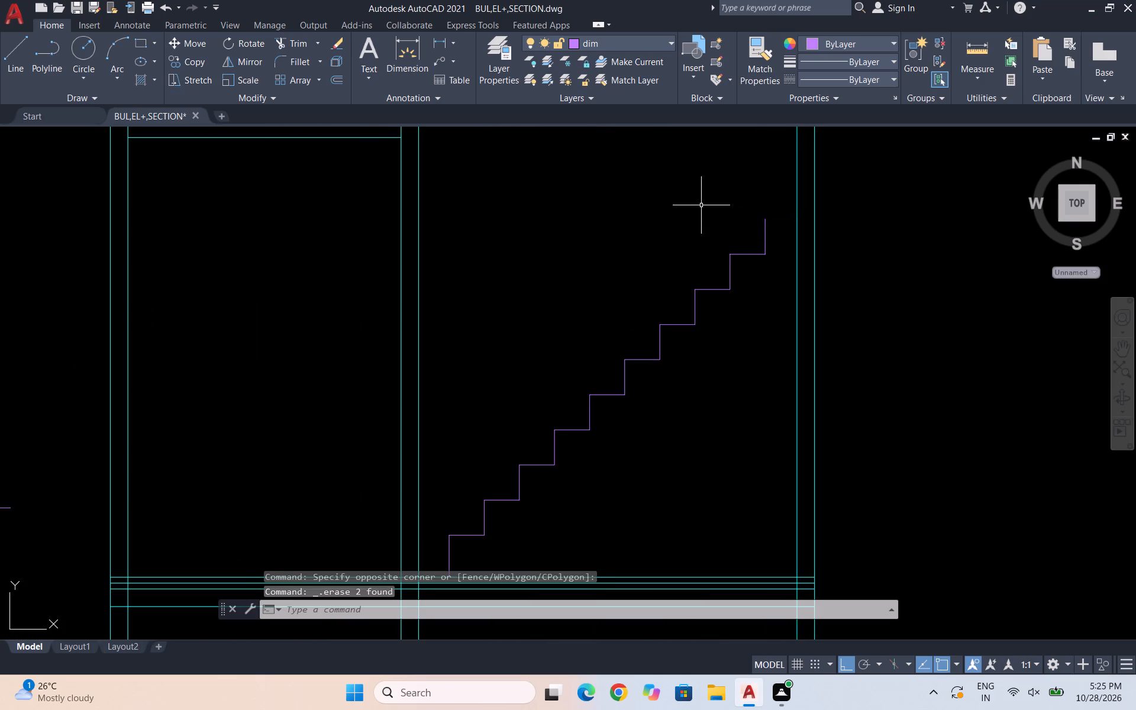
Draw a horizontal line from the top riser's upper end to the inner face of the section's last wall.
key(Escape)
key(l)
key(Return)
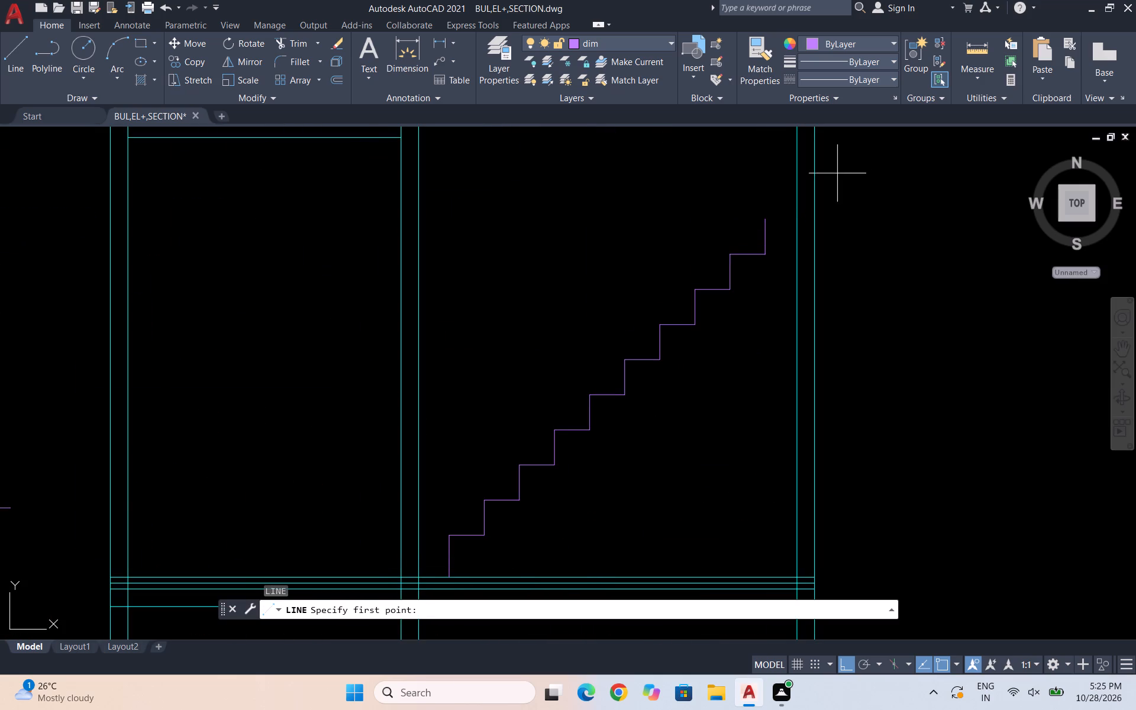
scroll(725, 201, up, 2)
click(828, 248)
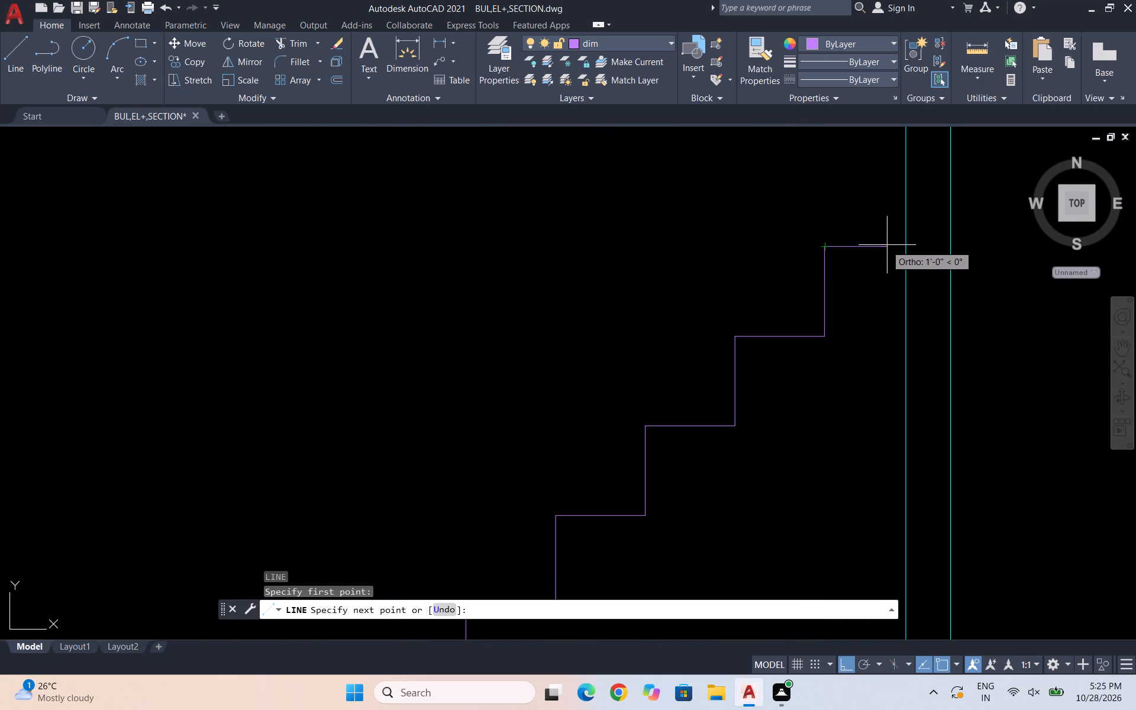
click(906, 249)
key(Escape)
Erase the flight's lowest tread and the riser directly above it.
scroll(873, 243, down, 1)
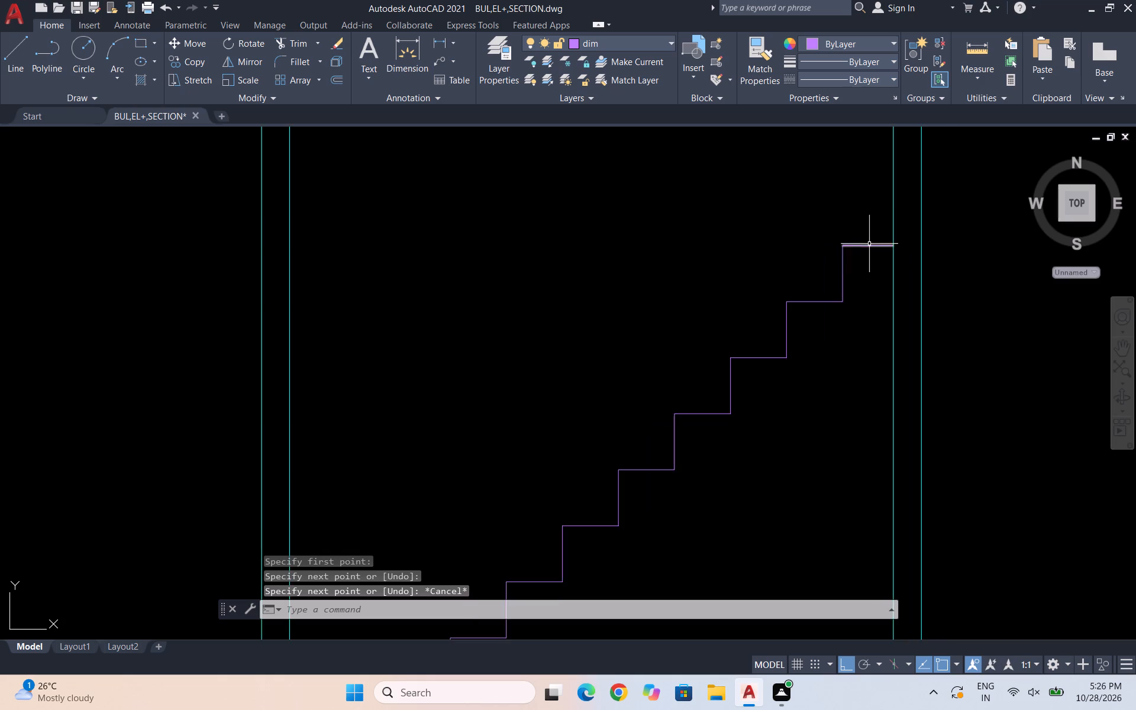
scroll(745, 289, down, 1)
scroll(811, 259, down, 2)
scroll(682, 394, down, 1)
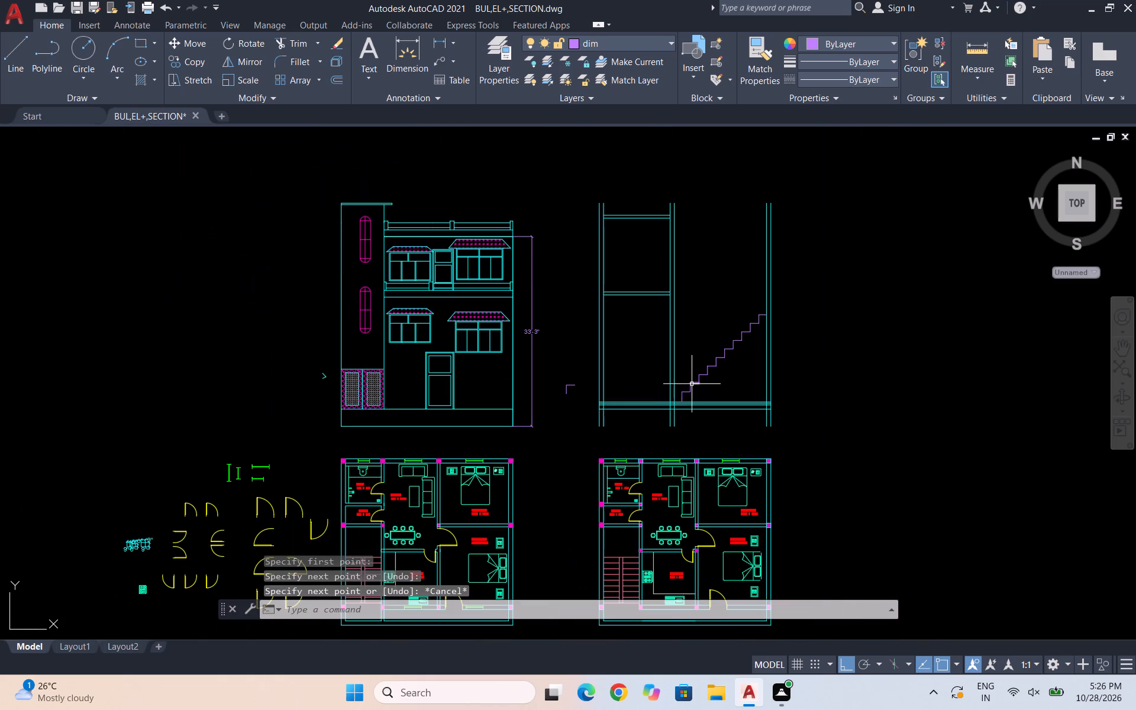
scroll(692, 384, up, 3)
scroll(690, 399, down, 2)
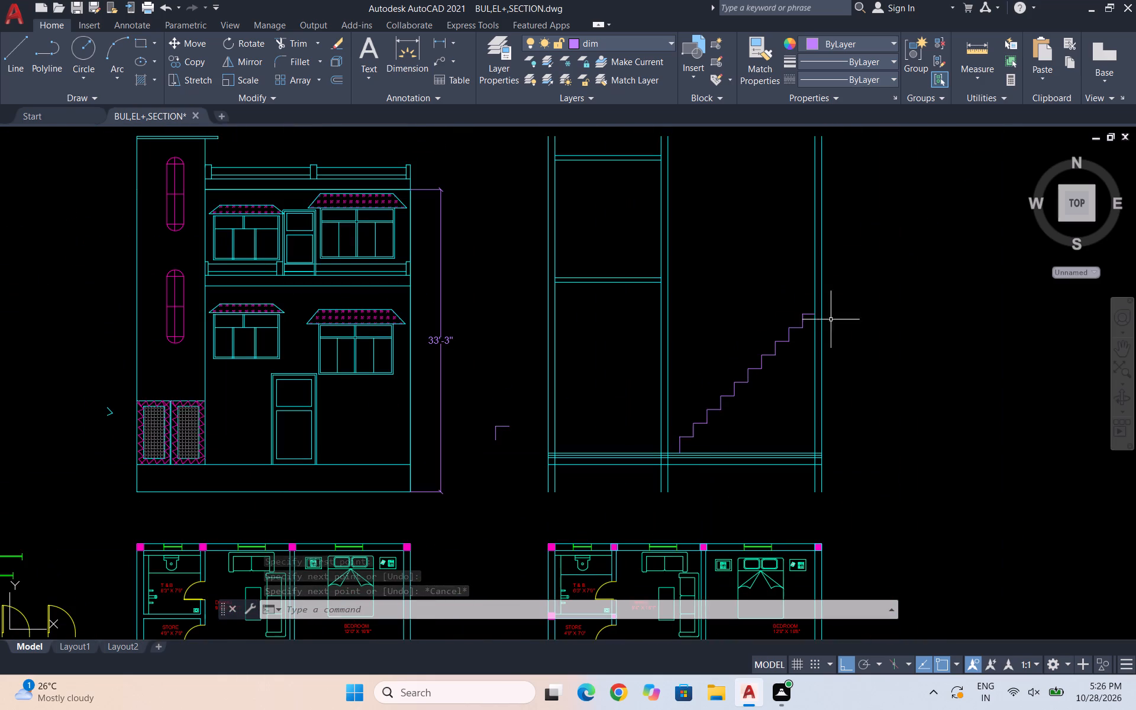
scroll(721, 411, up, 1)
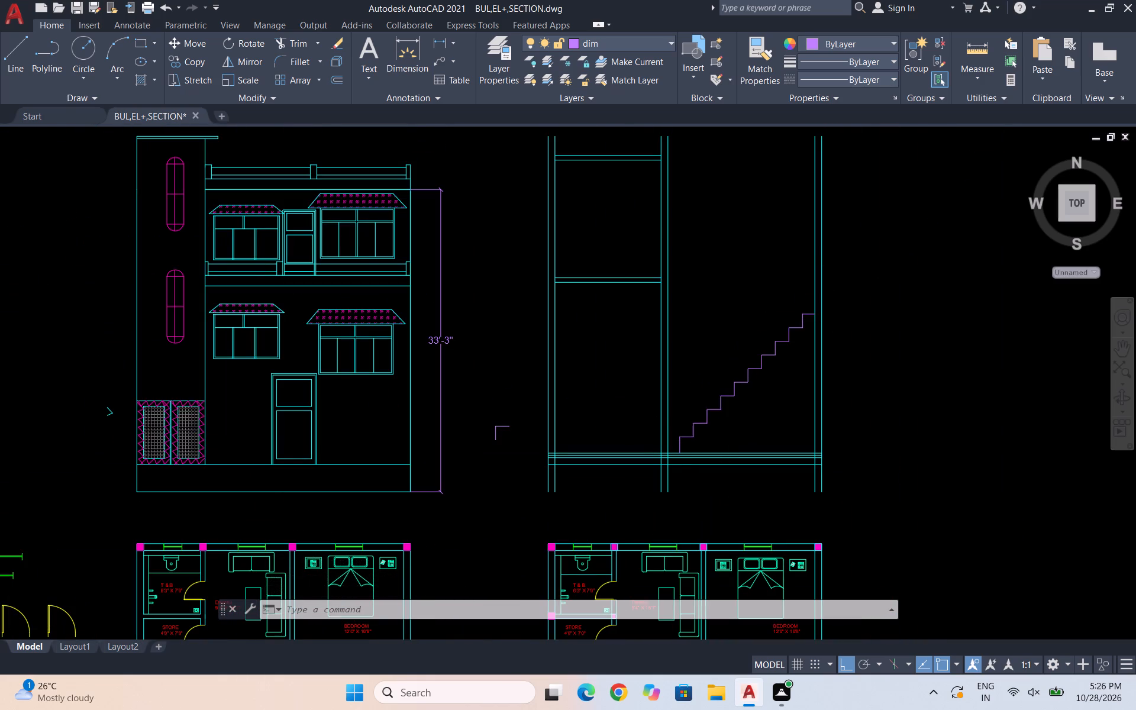
scroll(721, 410, up, 1)
scroll(686, 430, down, 2)
scroll(664, 445, up, 2)
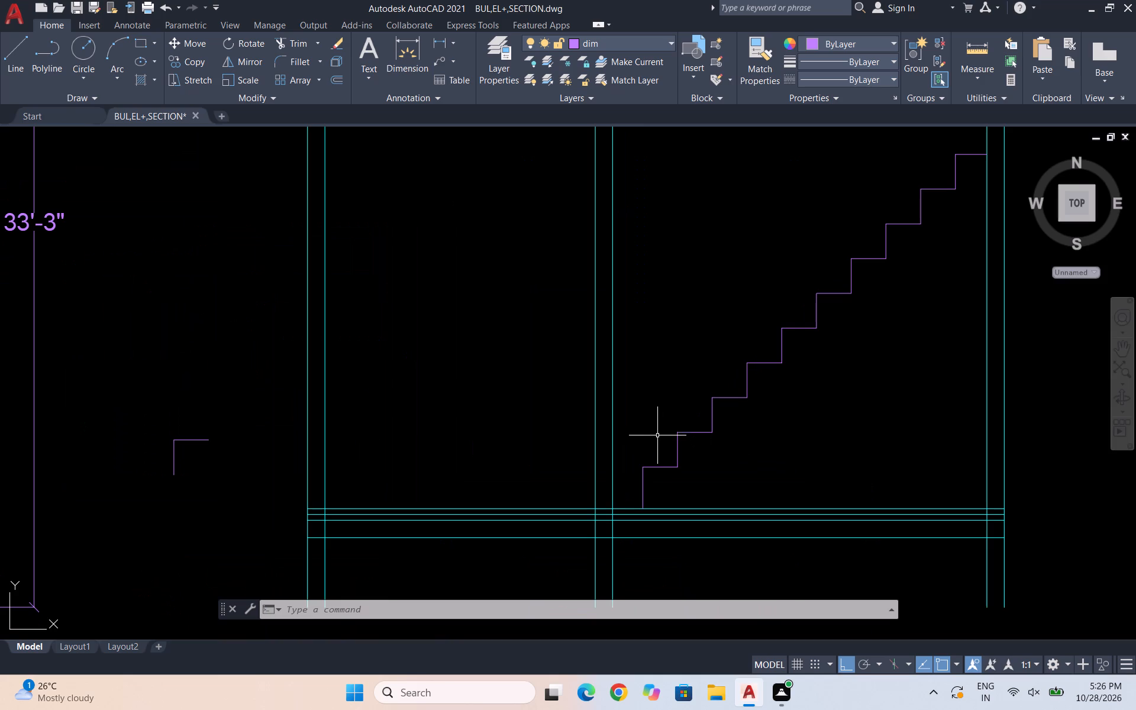
click(685, 488)
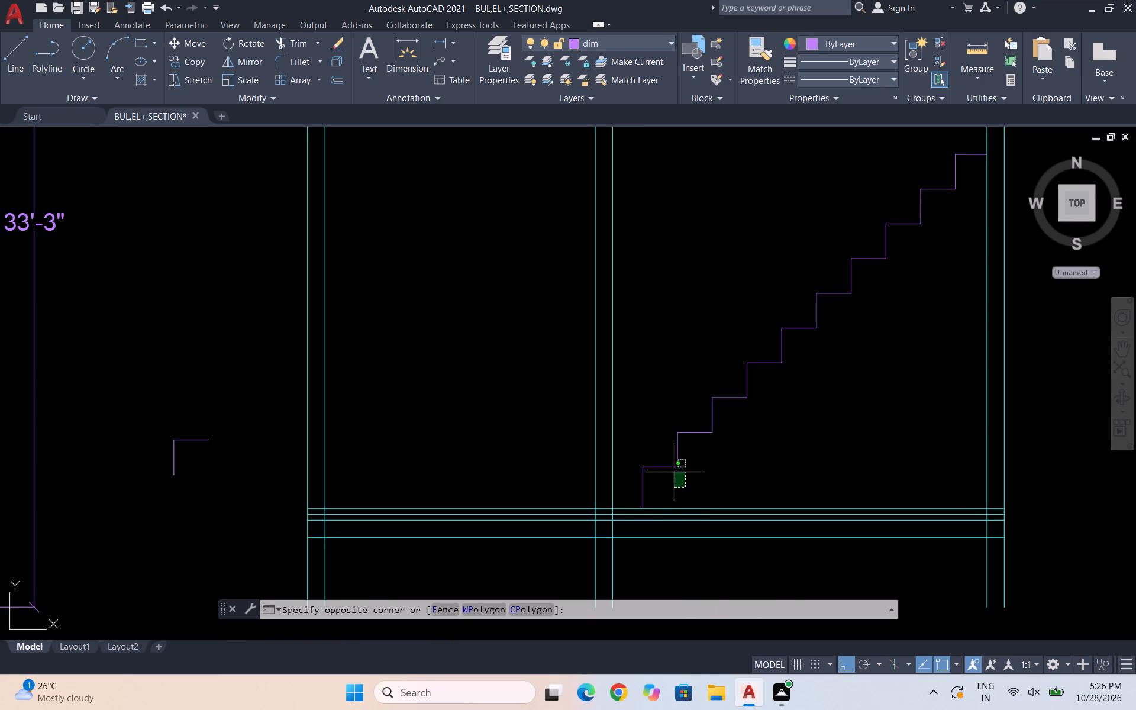
click(653, 439)
key(Delete)
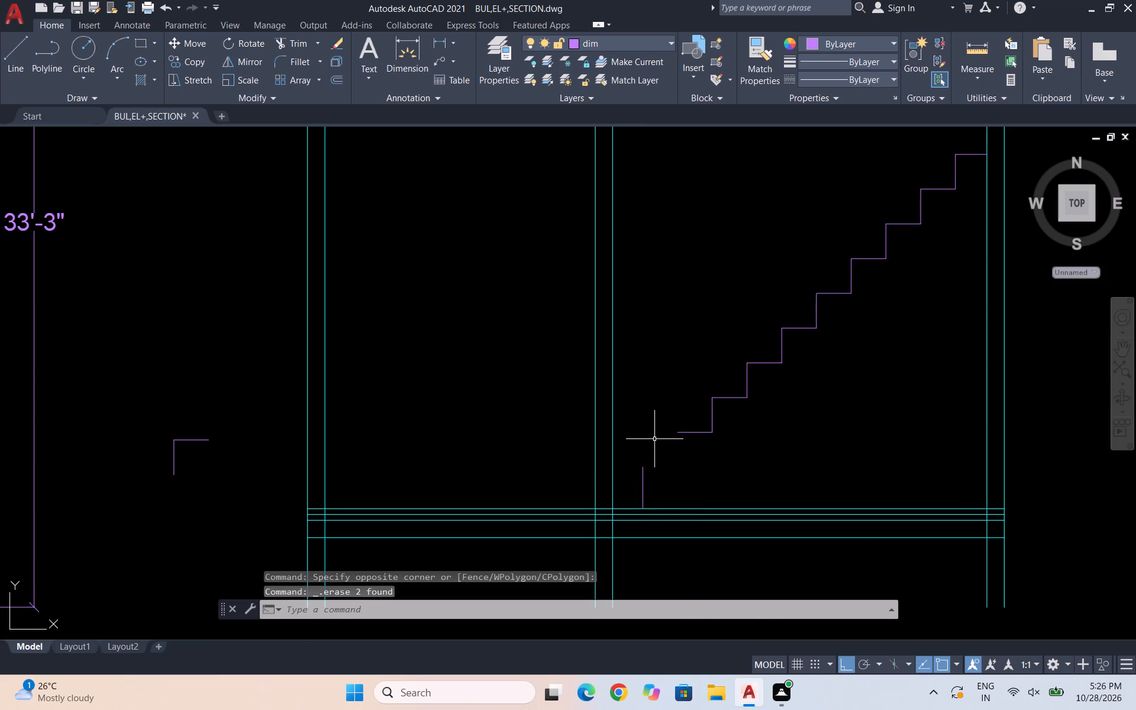
Move the detached bottom riser by its upper end to the free end of the lowest remaining tread.
click(656, 485)
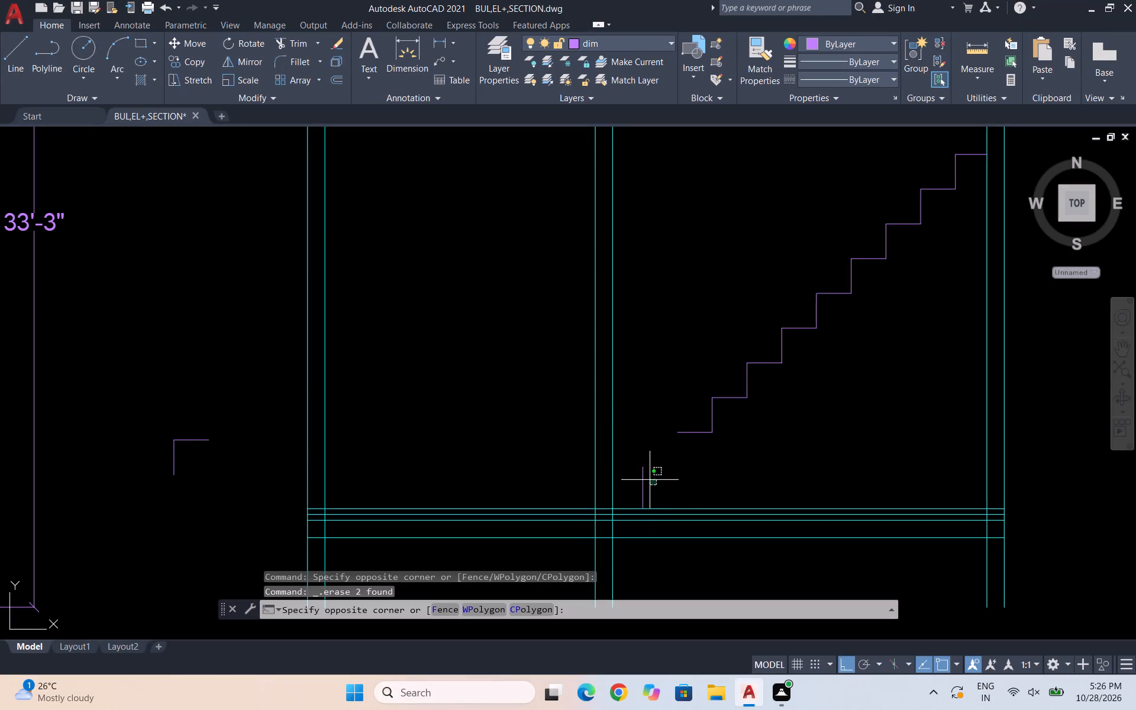
click(636, 476)
key(m)
key(Return)
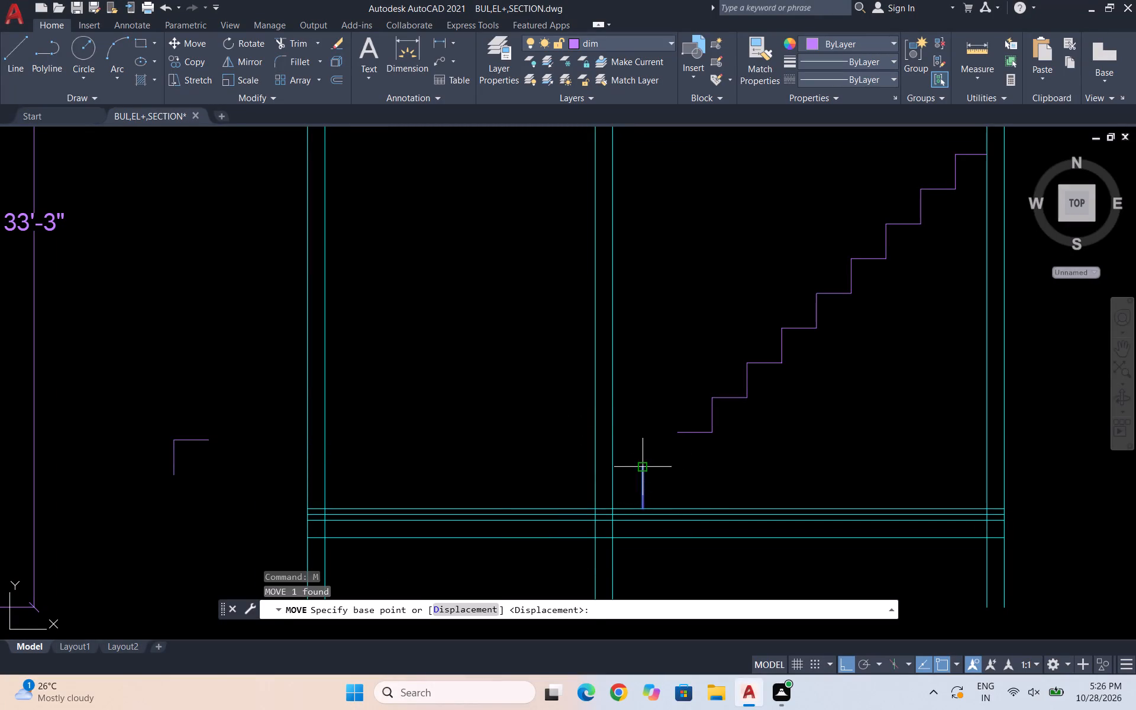
click(646, 468)
click(678, 436)
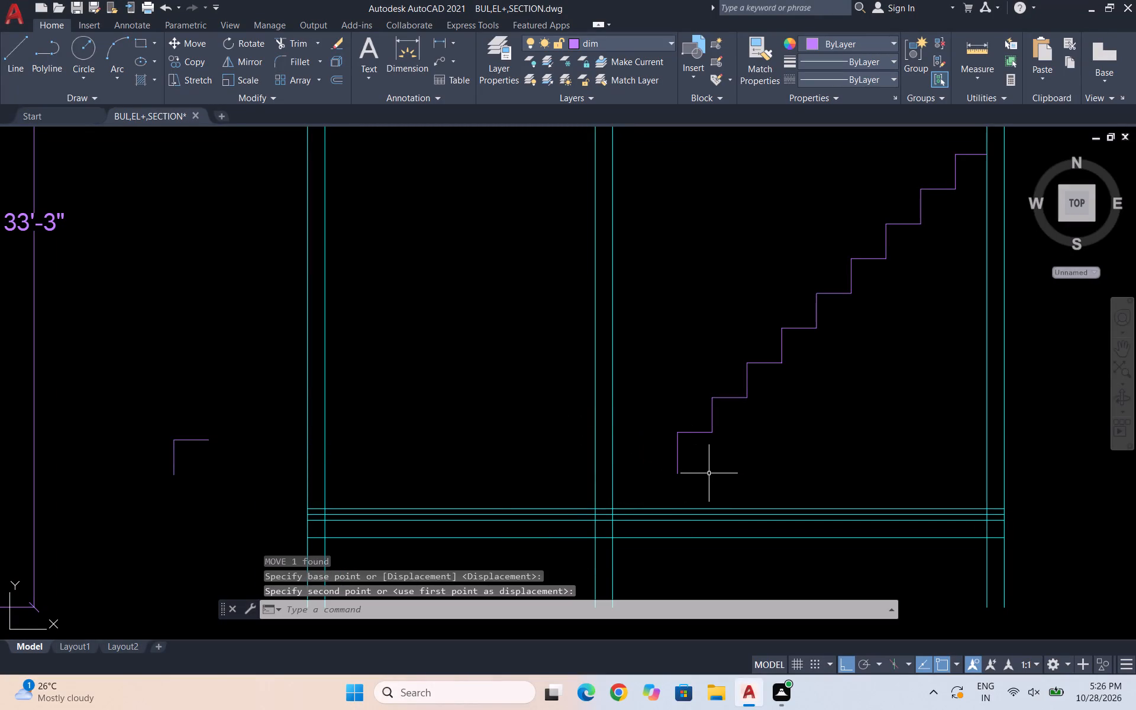
Extend the relocated bottom riser down to the top floor line.
key(Escape)
text(ex)
key(Return)
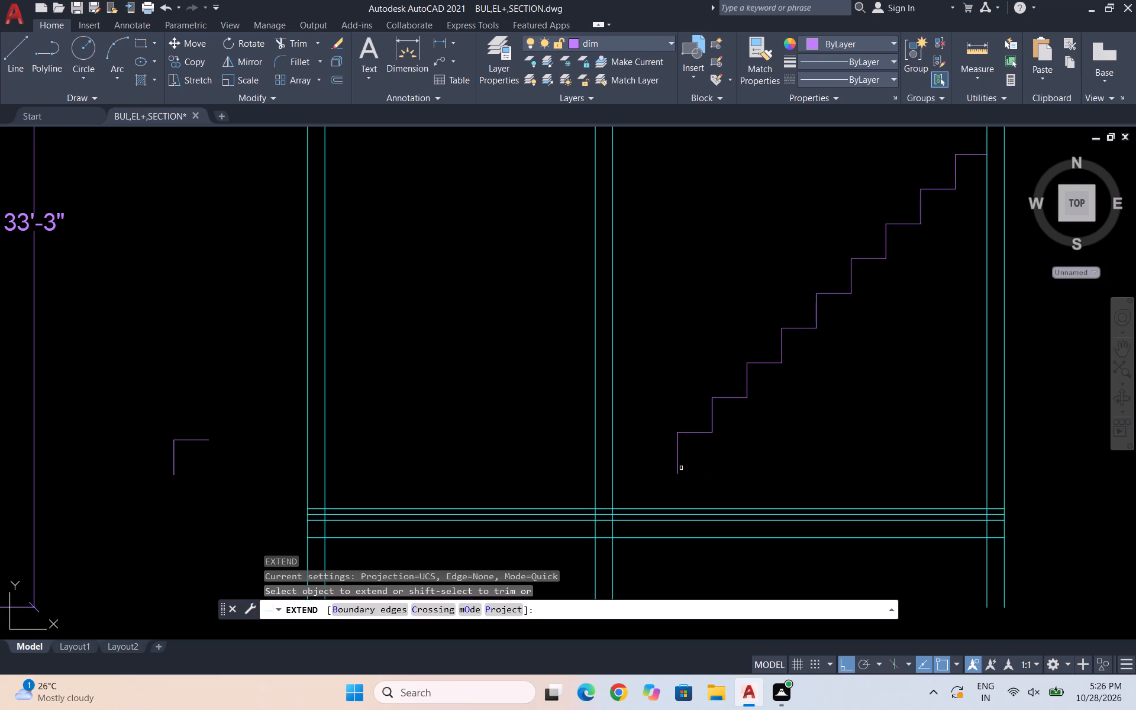
click(676, 463)
key(Escape)
key(Escape)
key(Escape)
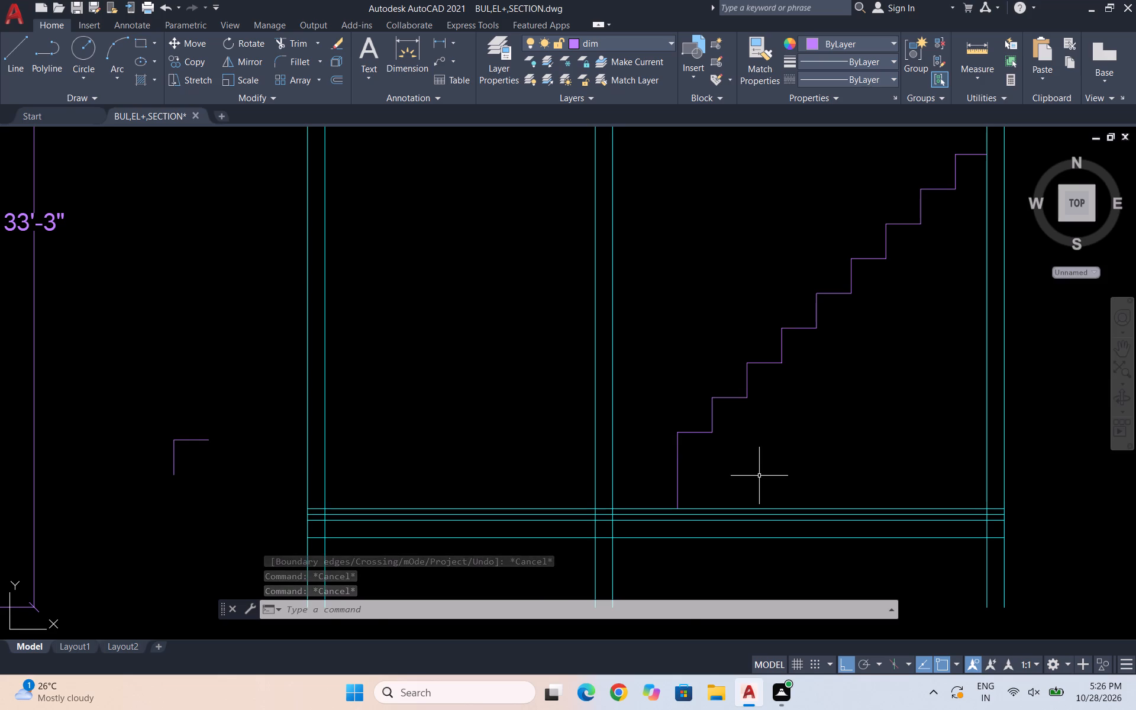
Mirror the whole stair flight upward about a horizontal line just above its top tread, keeping the original flight.
scroll(758, 484, down, 3)
scroll(798, 390, up, 2)
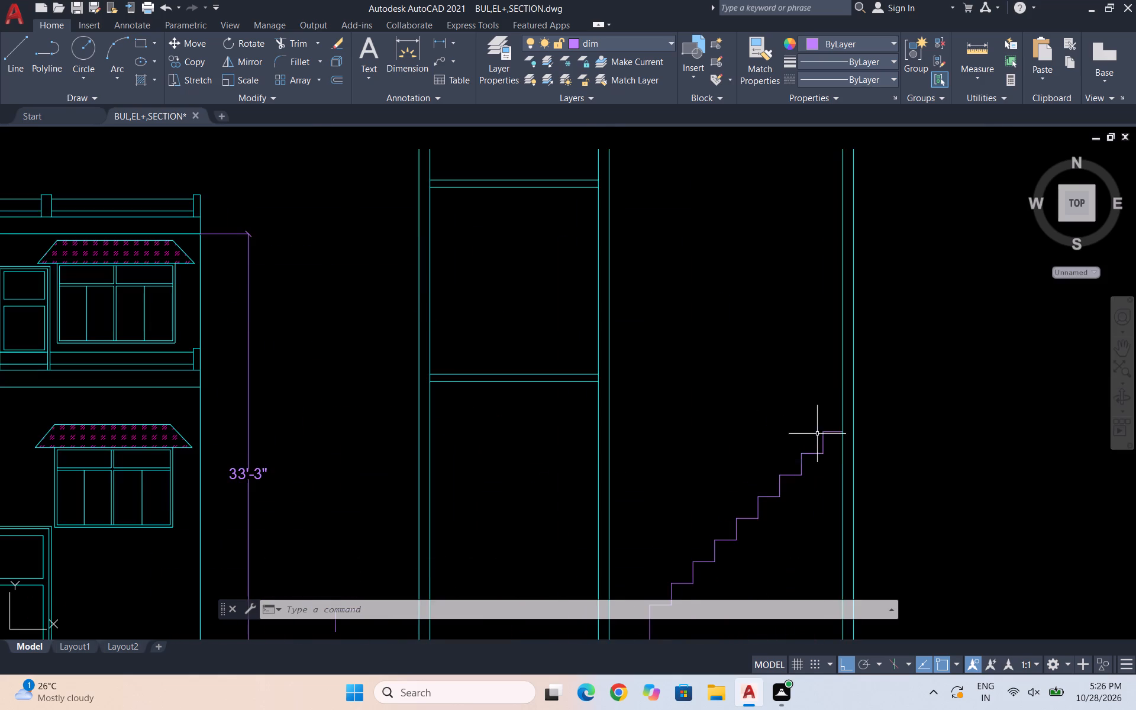
scroll(817, 423, down, 1)
drag(754, 551, 747, 547)
click(719, 513)
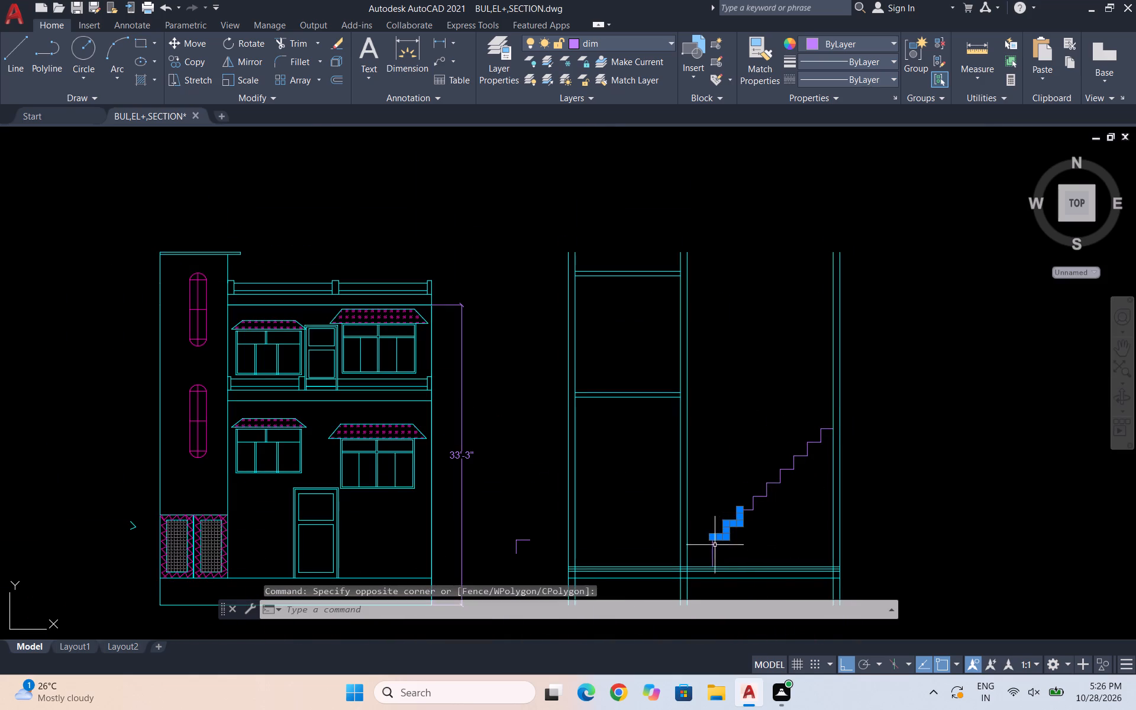
scroll(715, 545, up, 2)
click(719, 548)
click(686, 536)
scroll(735, 536, down, 1)
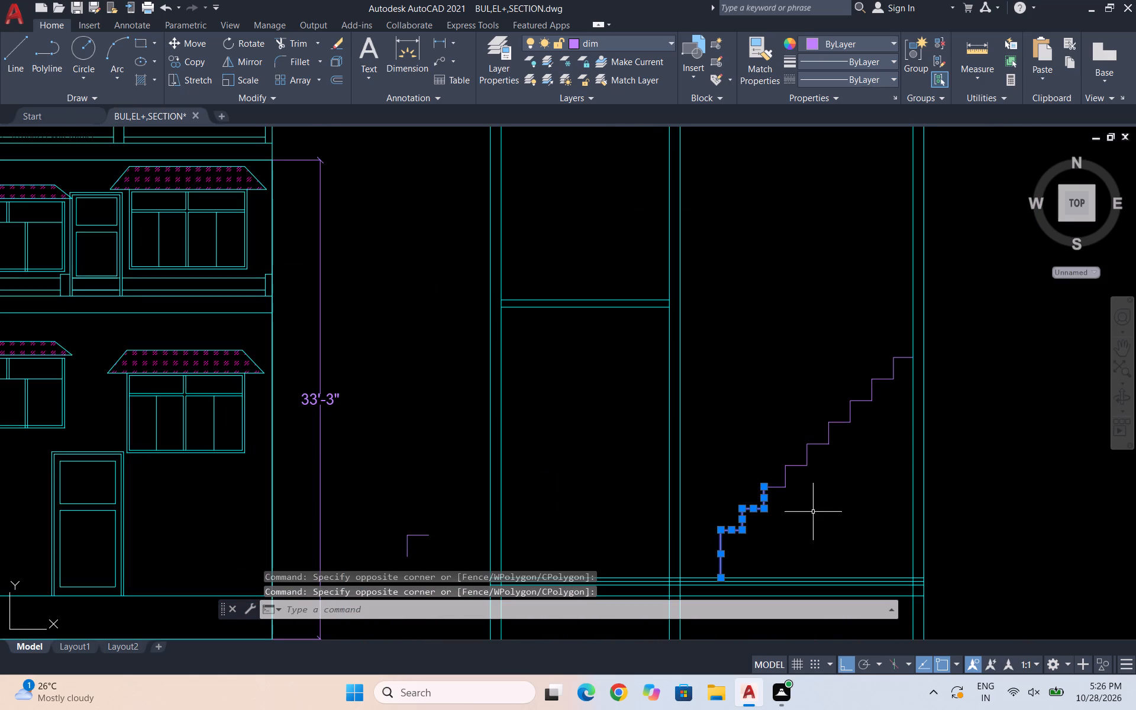
drag(813, 512, 809, 503)
click(751, 467)
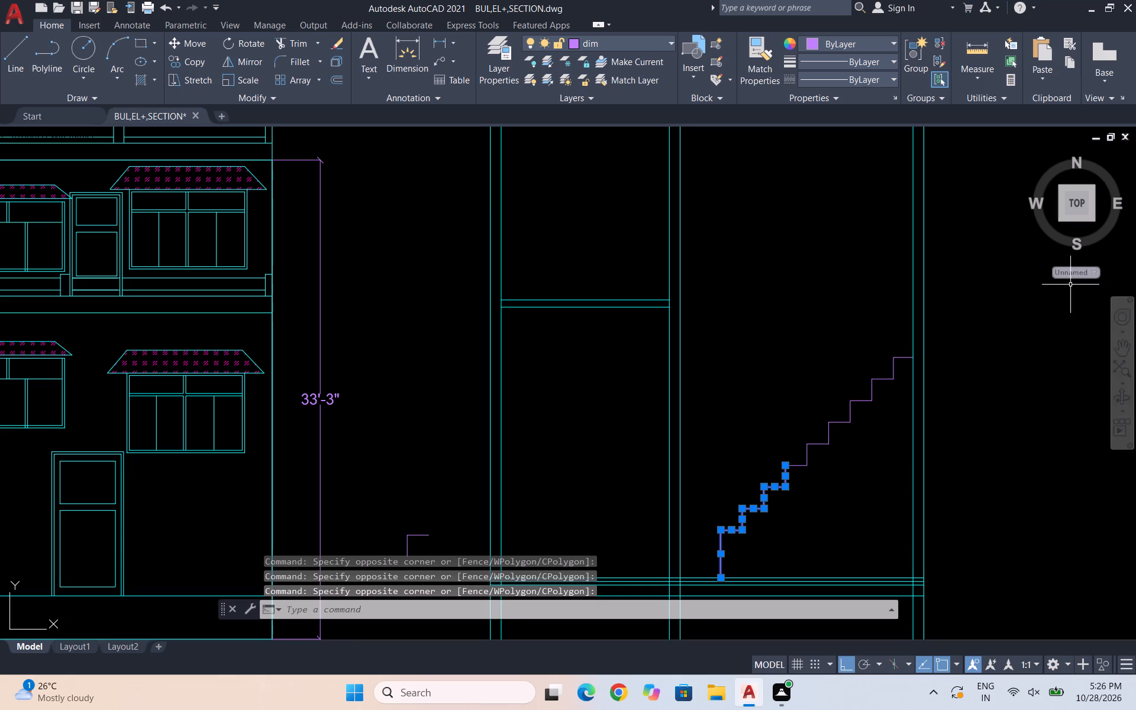
click(864, 474)
click(781, 418)
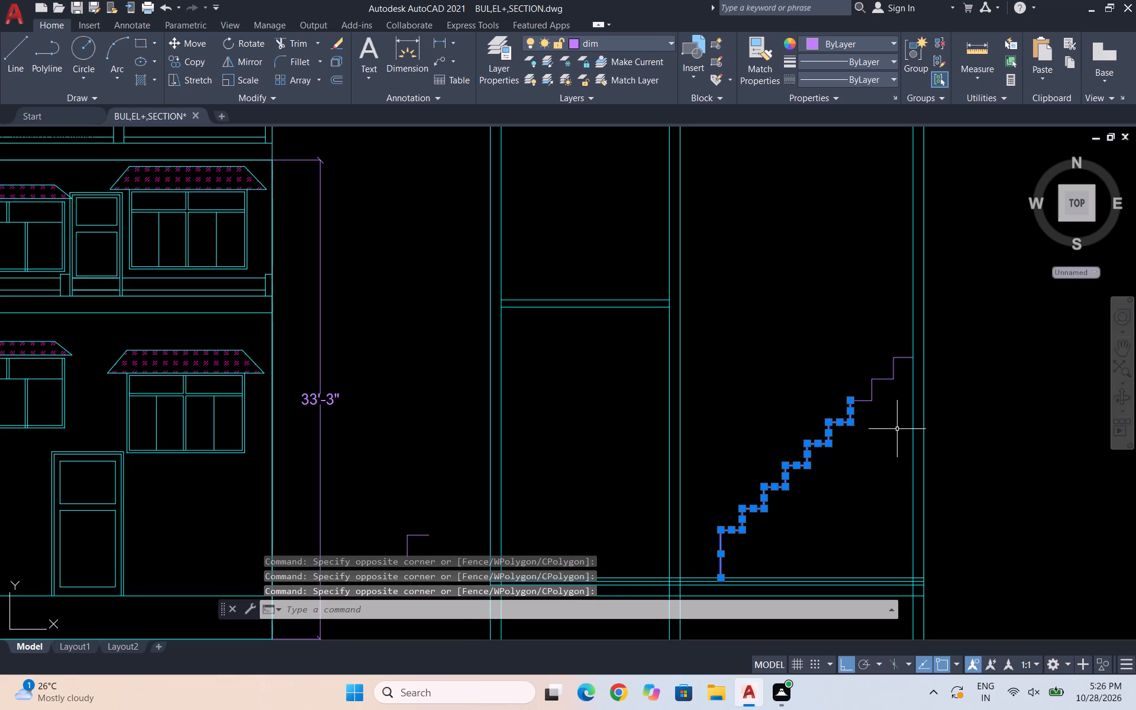
key(ctrl+super+F24)
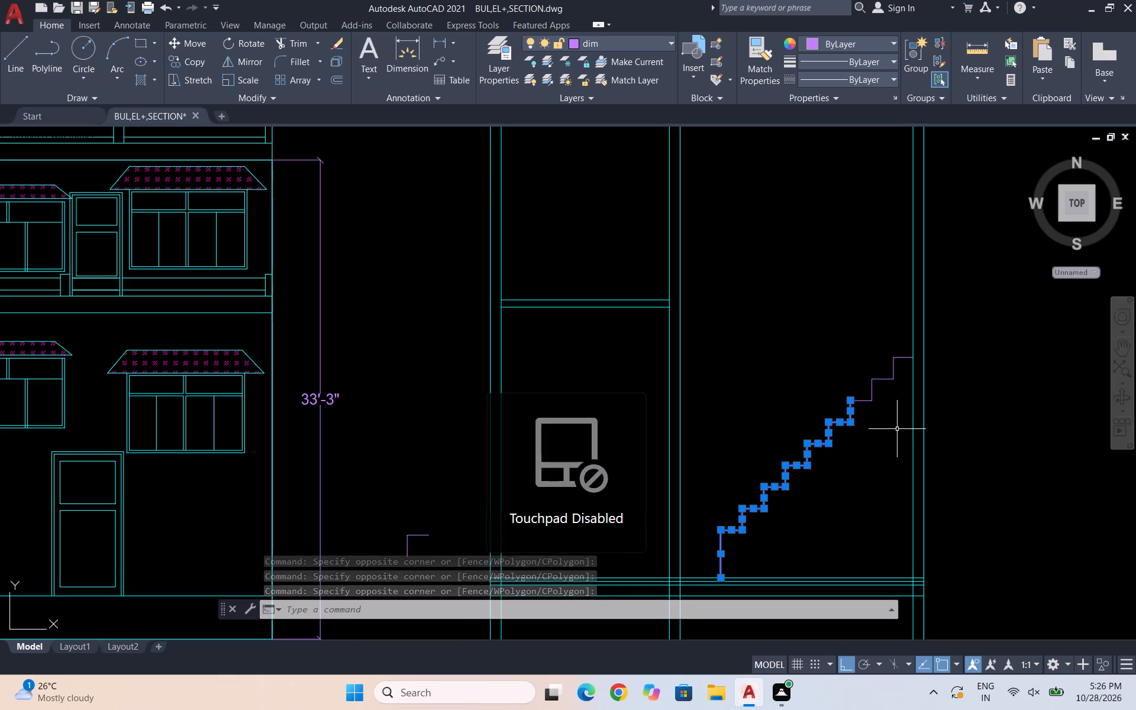
key(ctrl+super+F24)
click(876, 422)
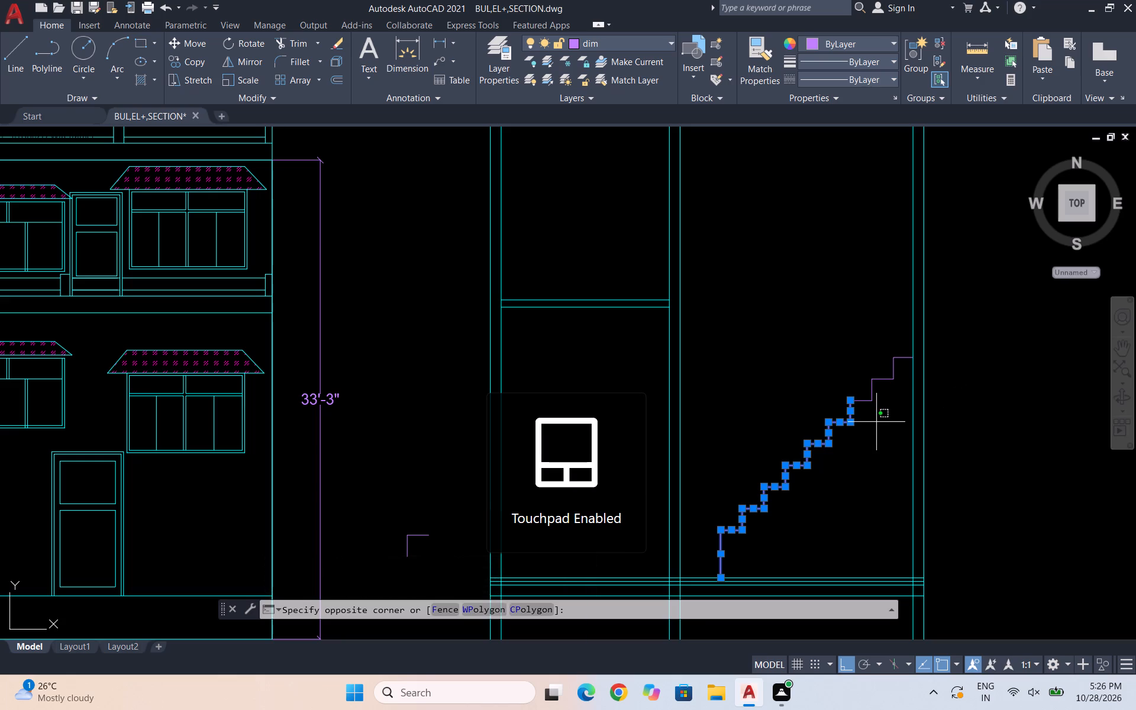
click(831, 334)
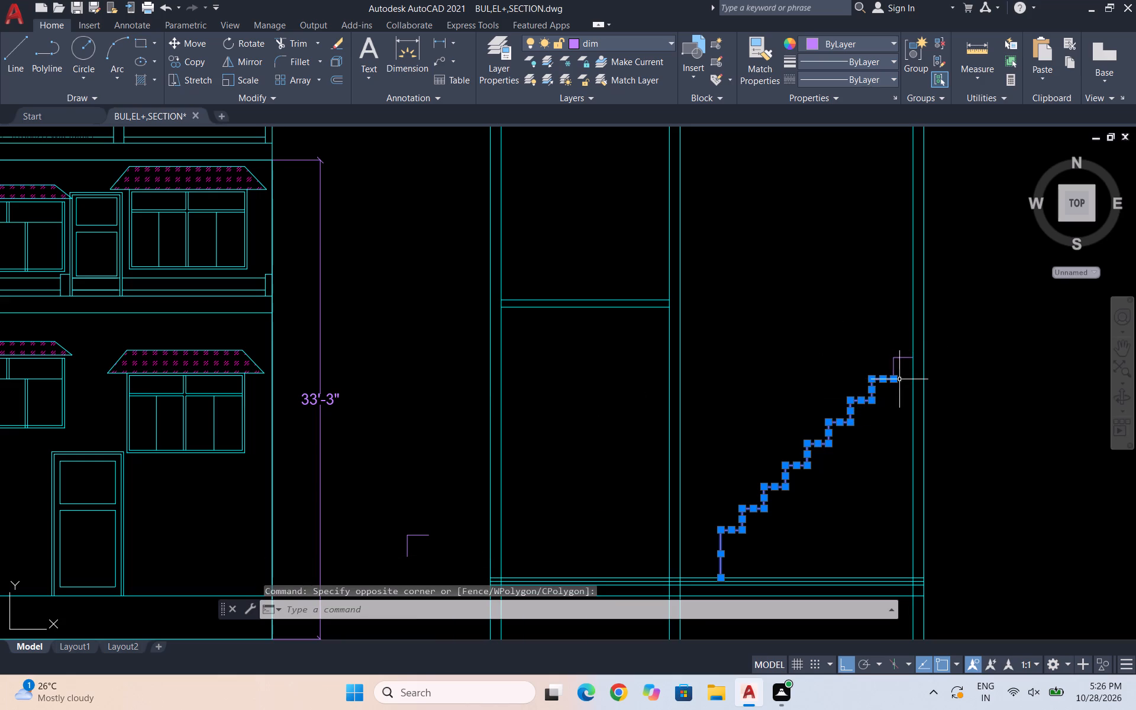
click(906, 374)
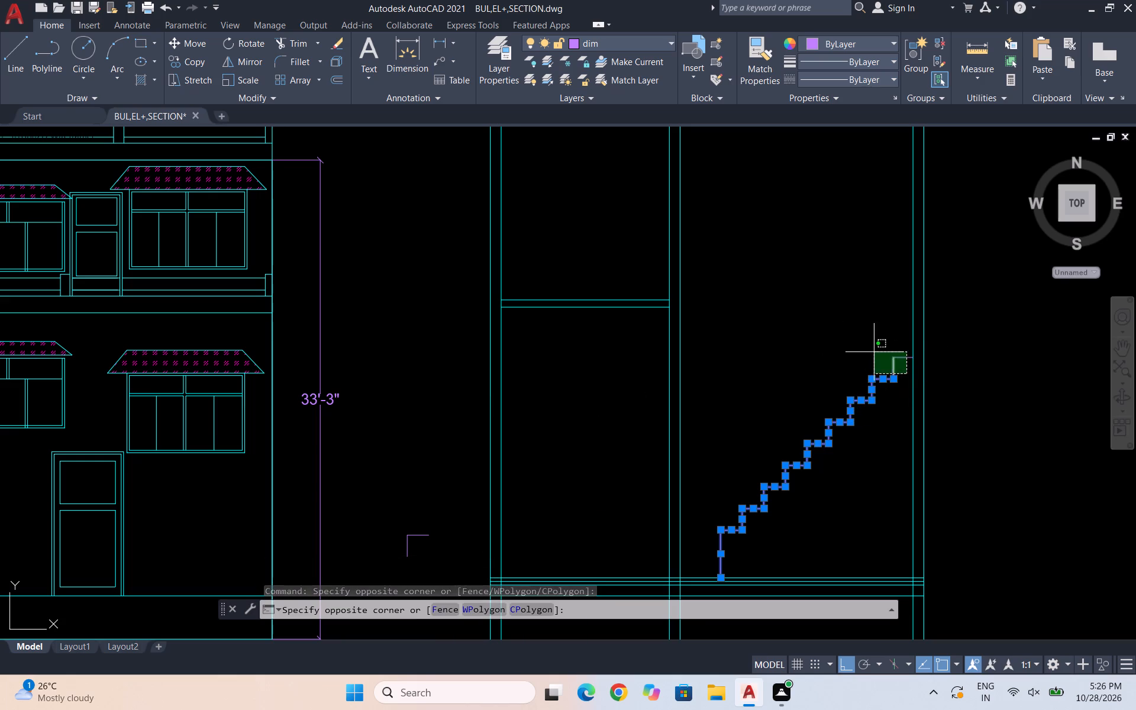
click(843, 340)
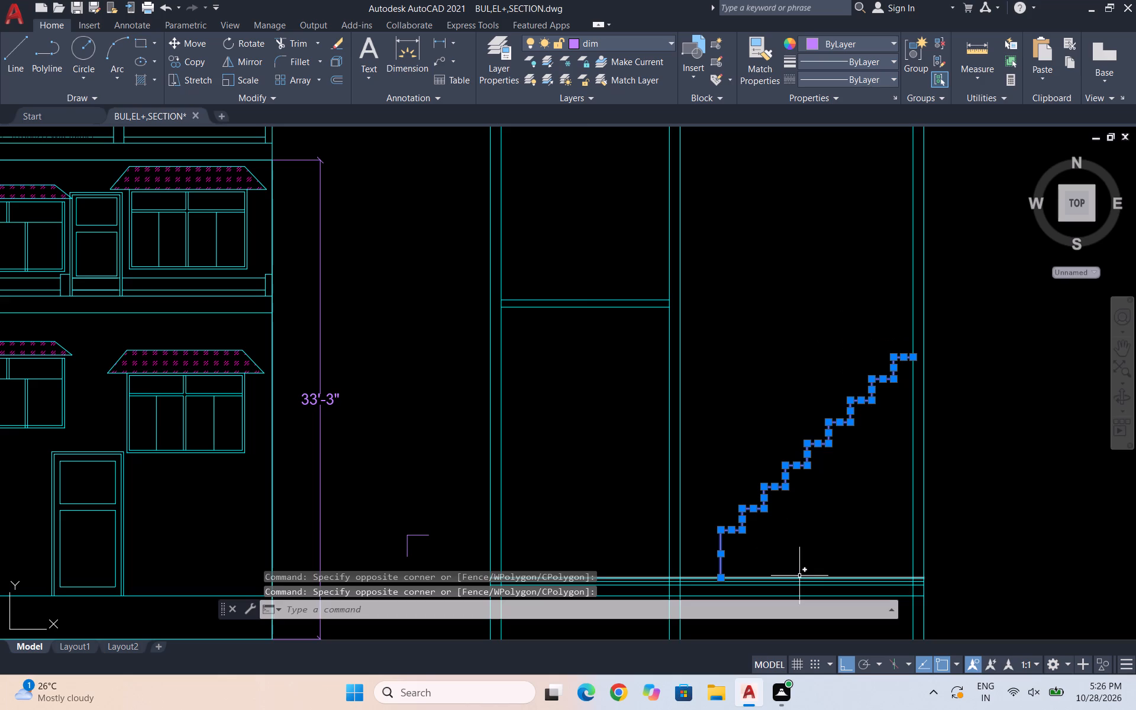
text(mi)
key(Return)
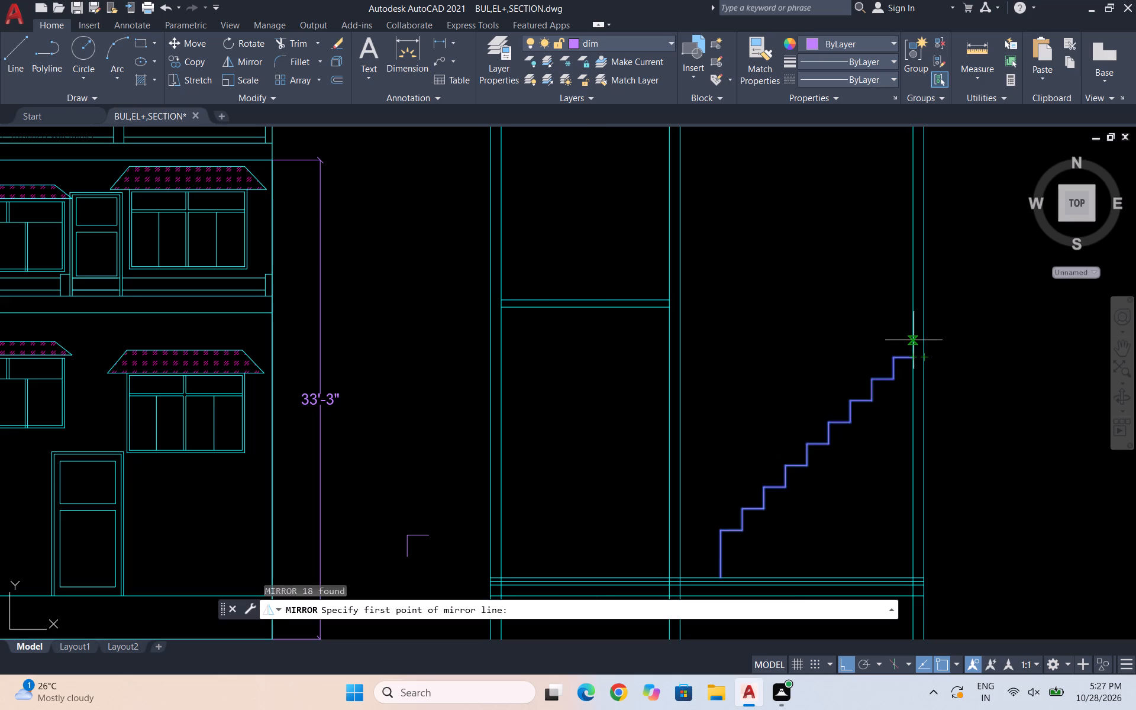
drag(914, 340, 706, 347)
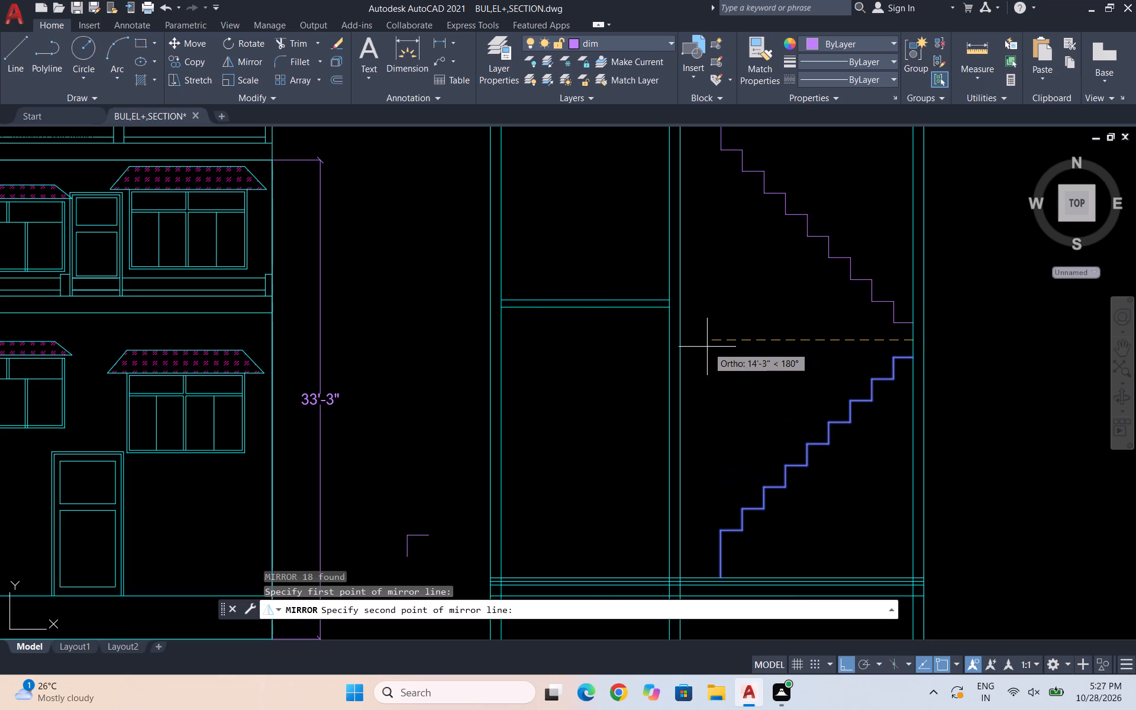
drag(706, 347, 678, 344)
click(678, 344)
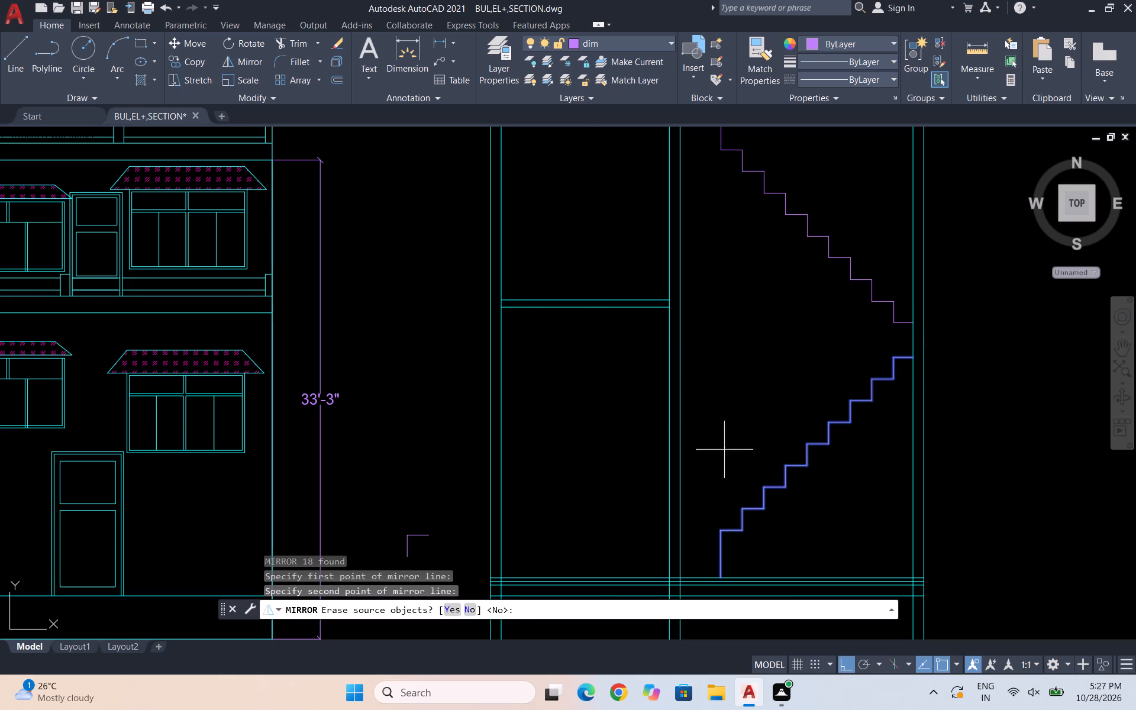
key(space)
Move the mirrored flight by its lowest tread's wall-side end to the upper end of the lower flight's top riser.
scroll(734, 372, down, 1)
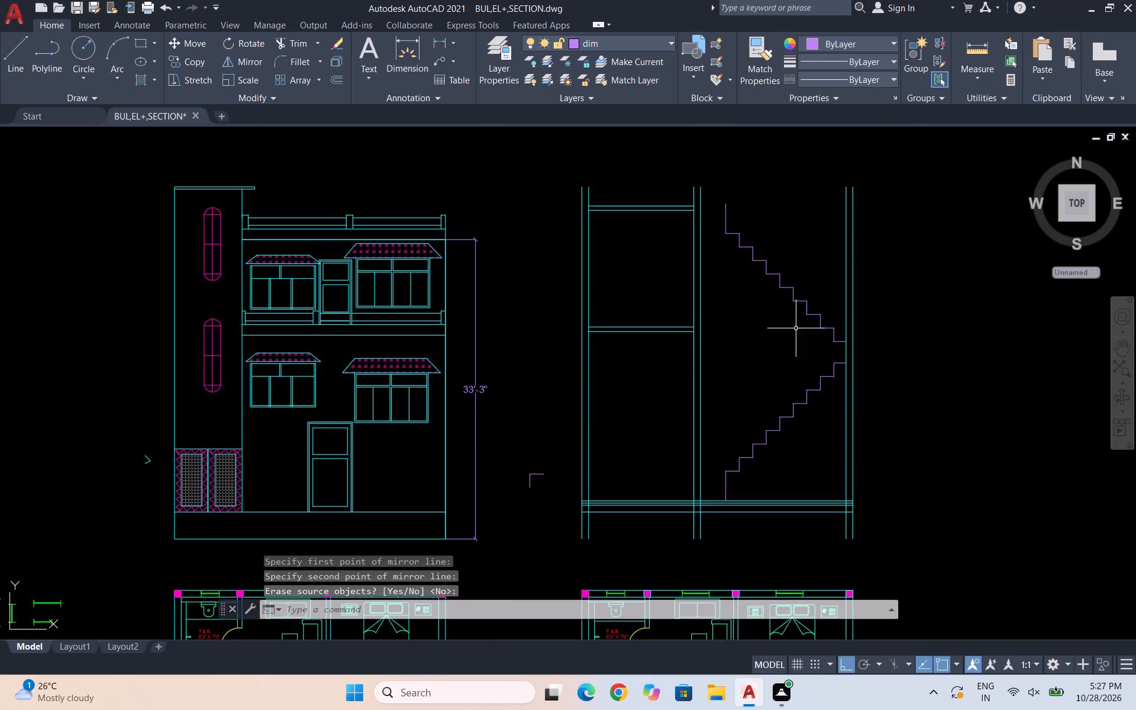
scroll(806, 321, up, 3)
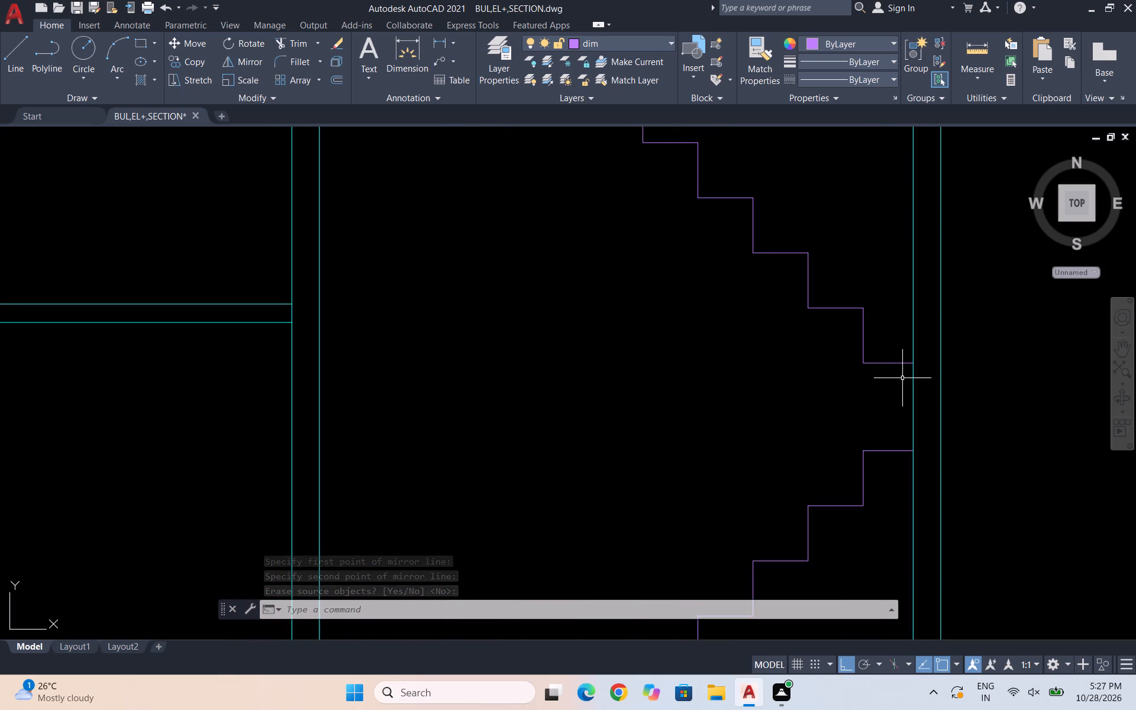
click(904, 380)
scroll(843, 333, down, 2)
scroll(748, 221, down, 1)
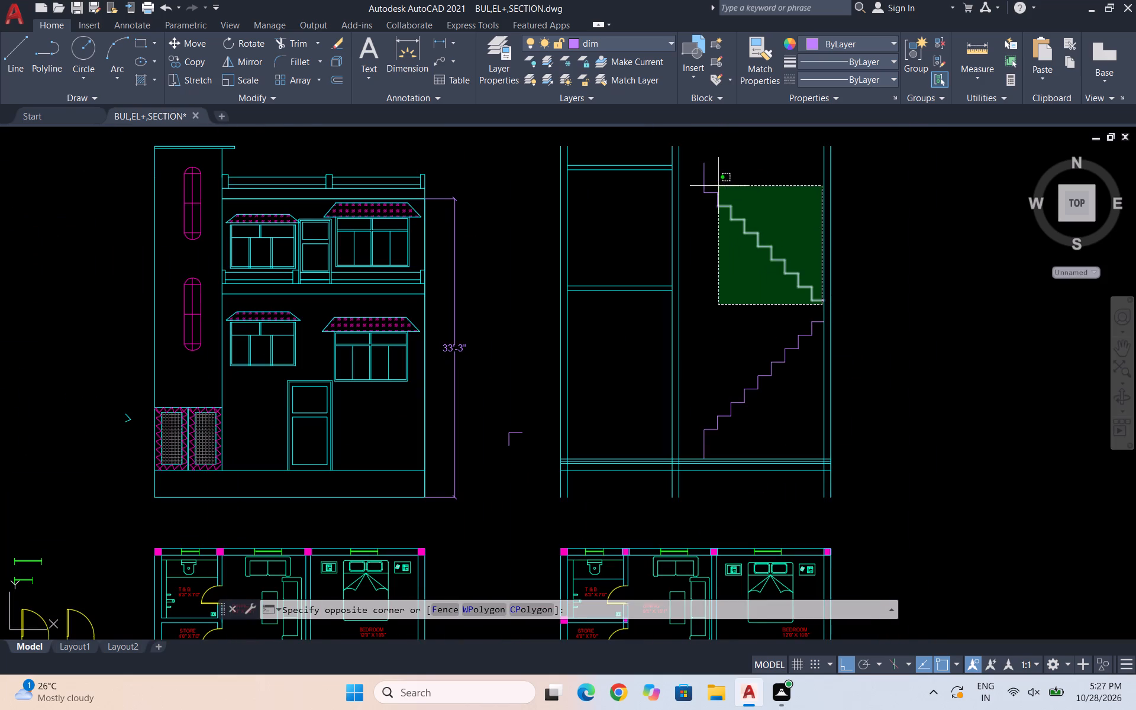
click(693, 159)
key(m)
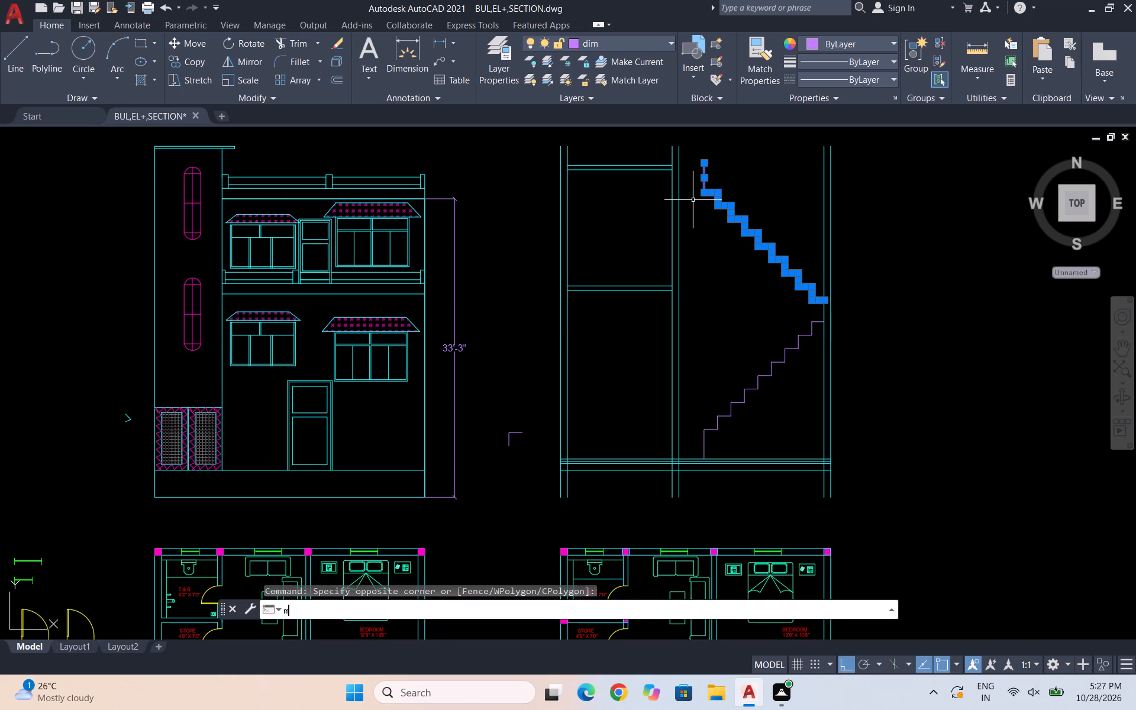
key(Return)
scroll(798, 313, up, 2)
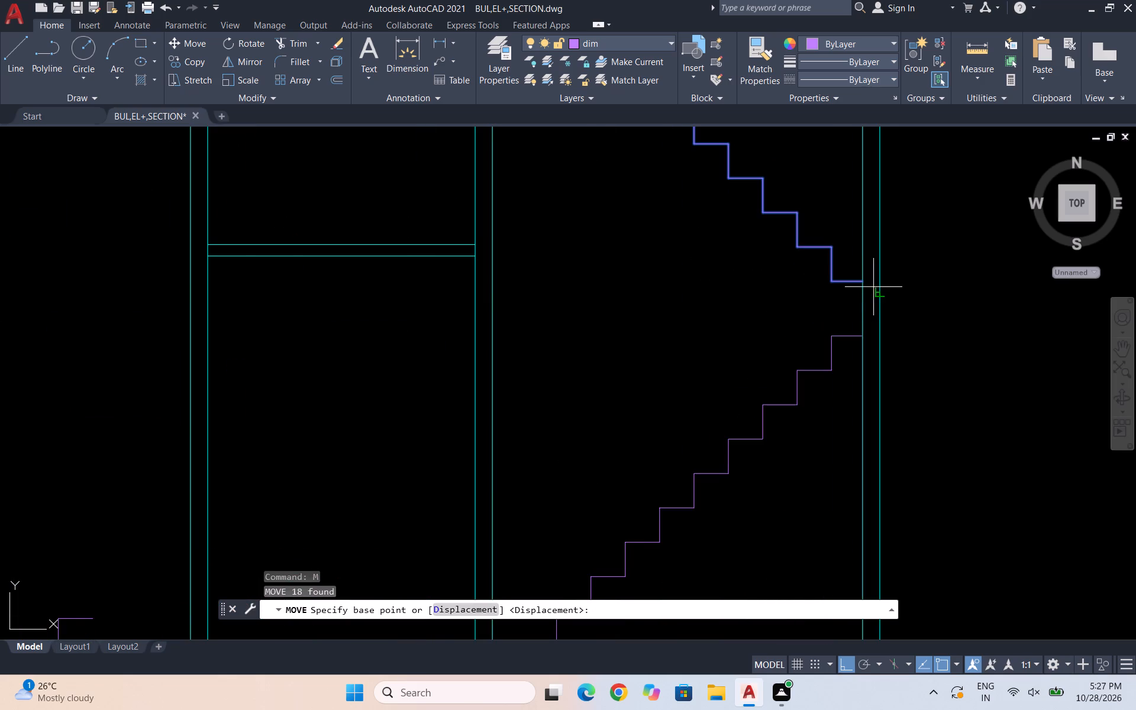
click(861, 282)
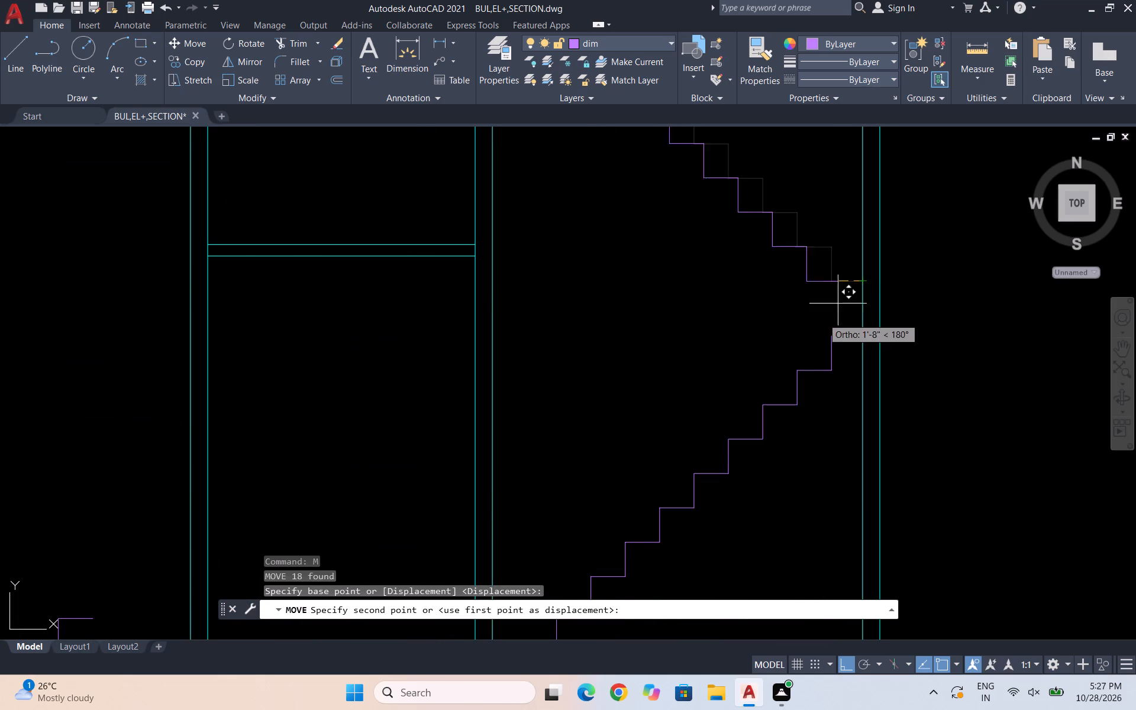
click(830, 339)
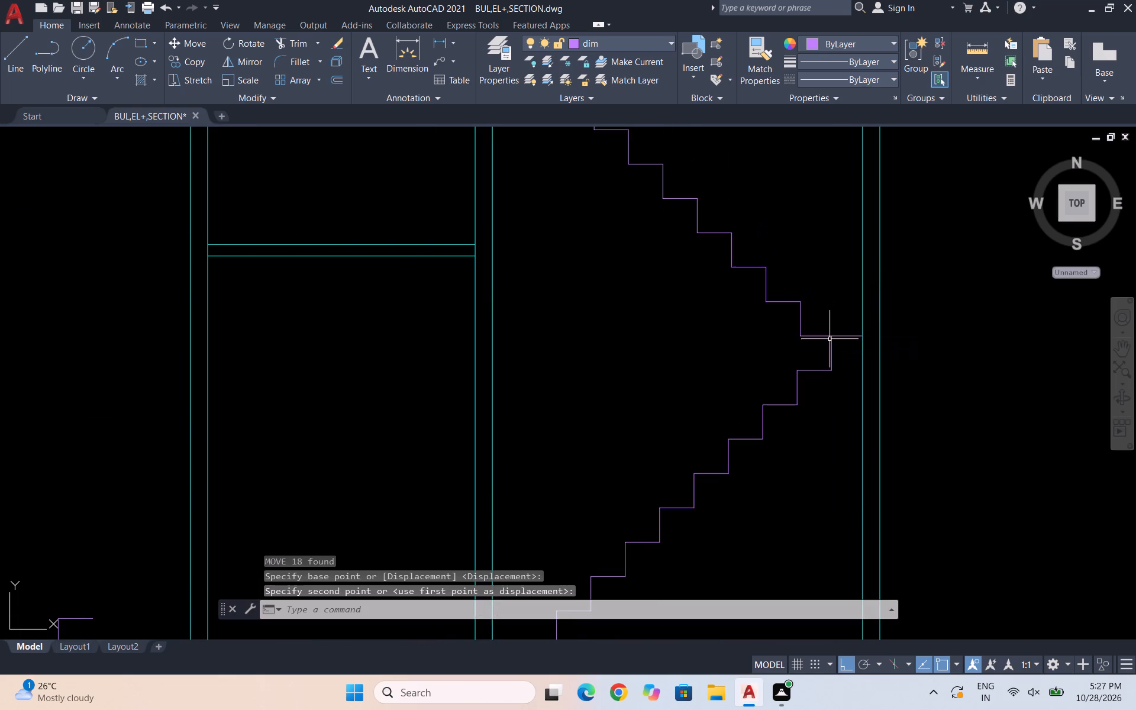
scroll(824, 354, down, 2)
scroll(750, 212, up, 1)
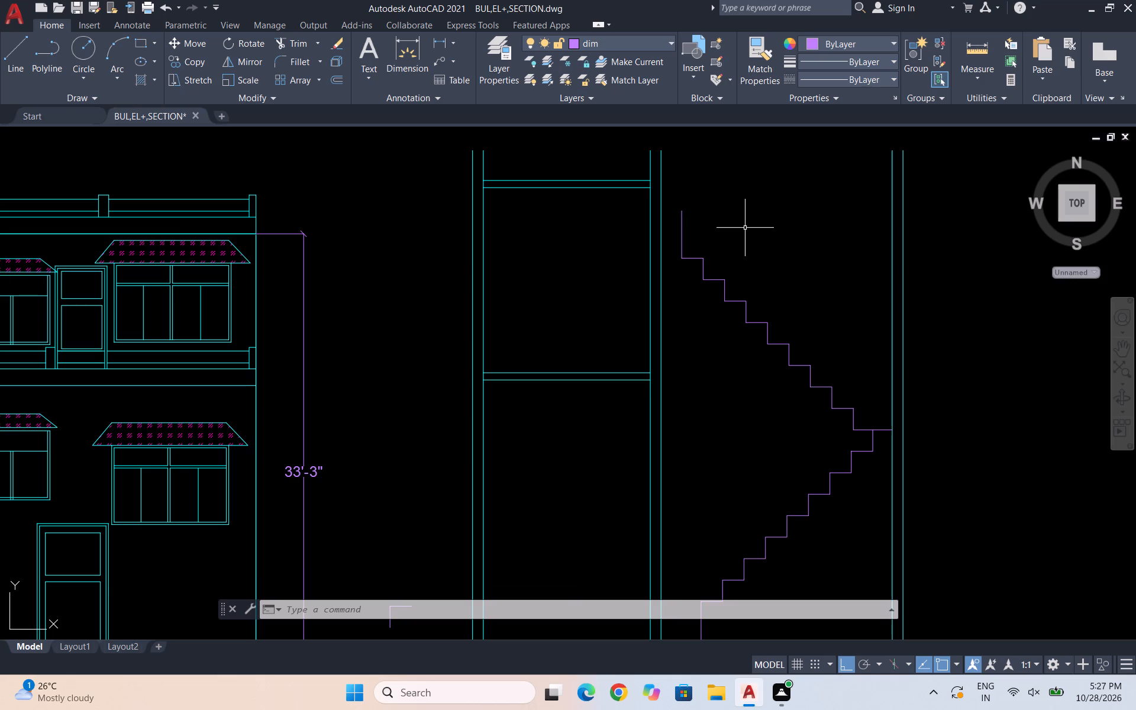
key(Escape)
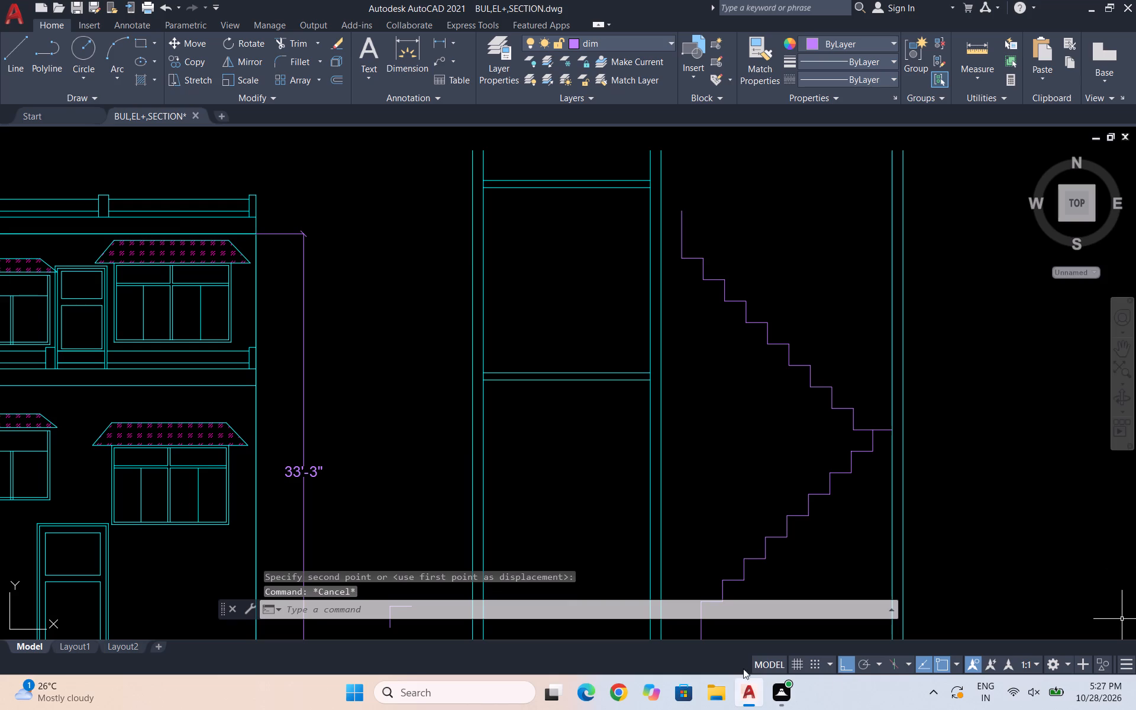
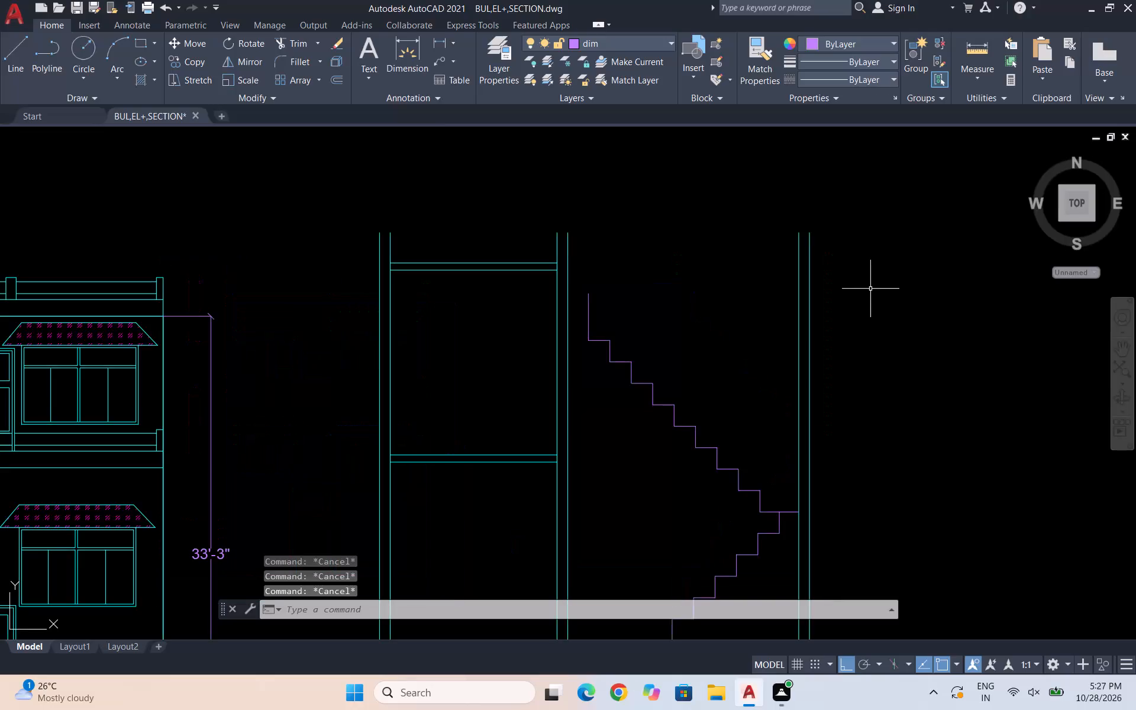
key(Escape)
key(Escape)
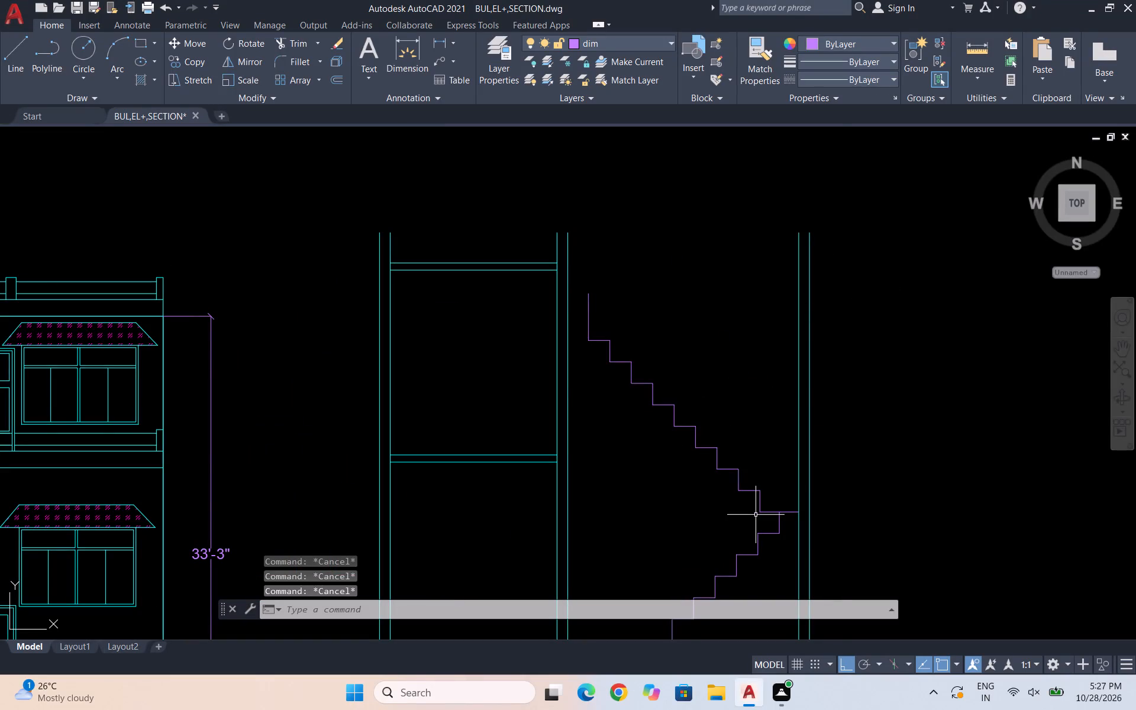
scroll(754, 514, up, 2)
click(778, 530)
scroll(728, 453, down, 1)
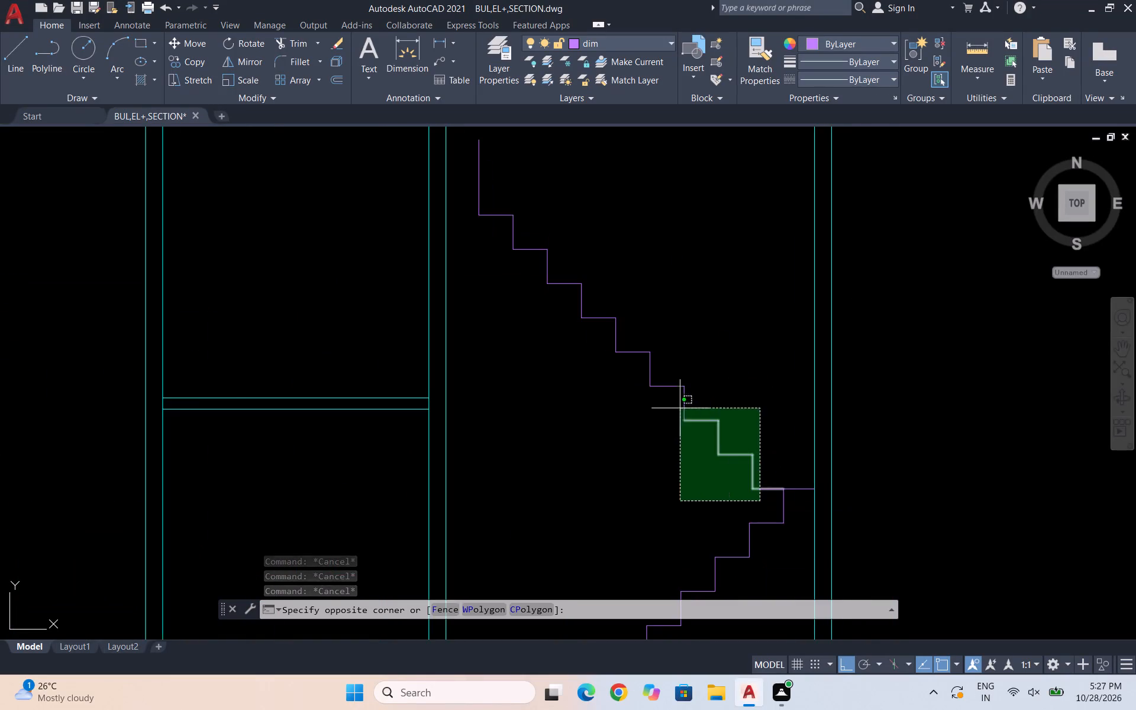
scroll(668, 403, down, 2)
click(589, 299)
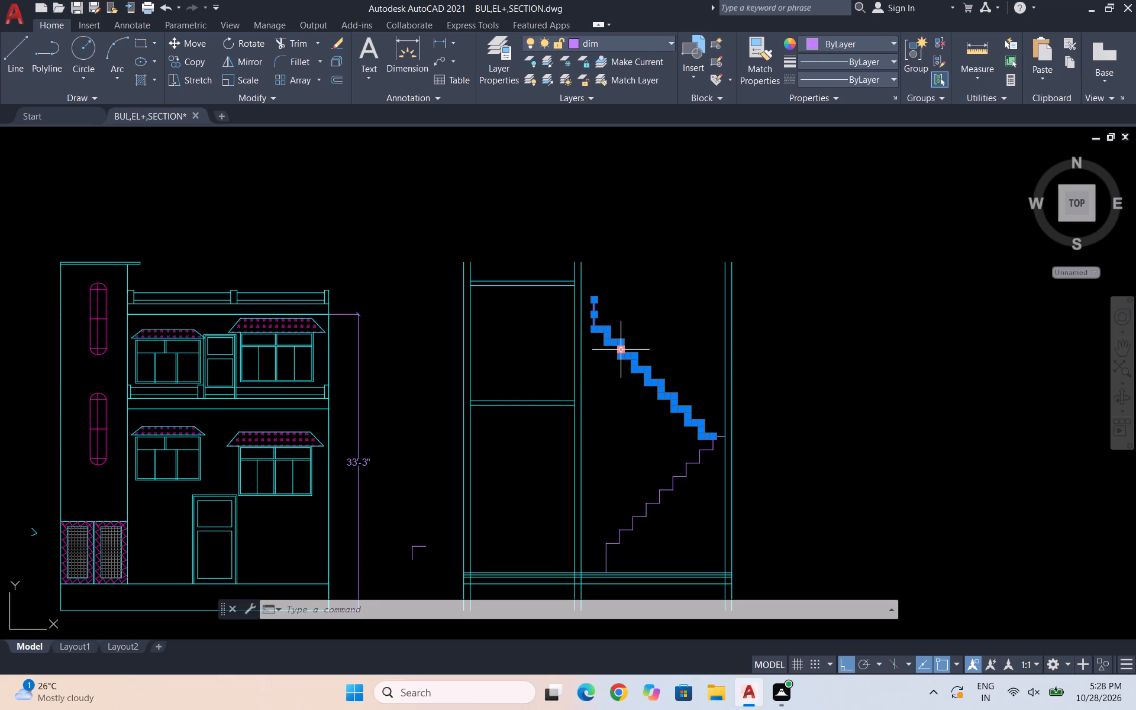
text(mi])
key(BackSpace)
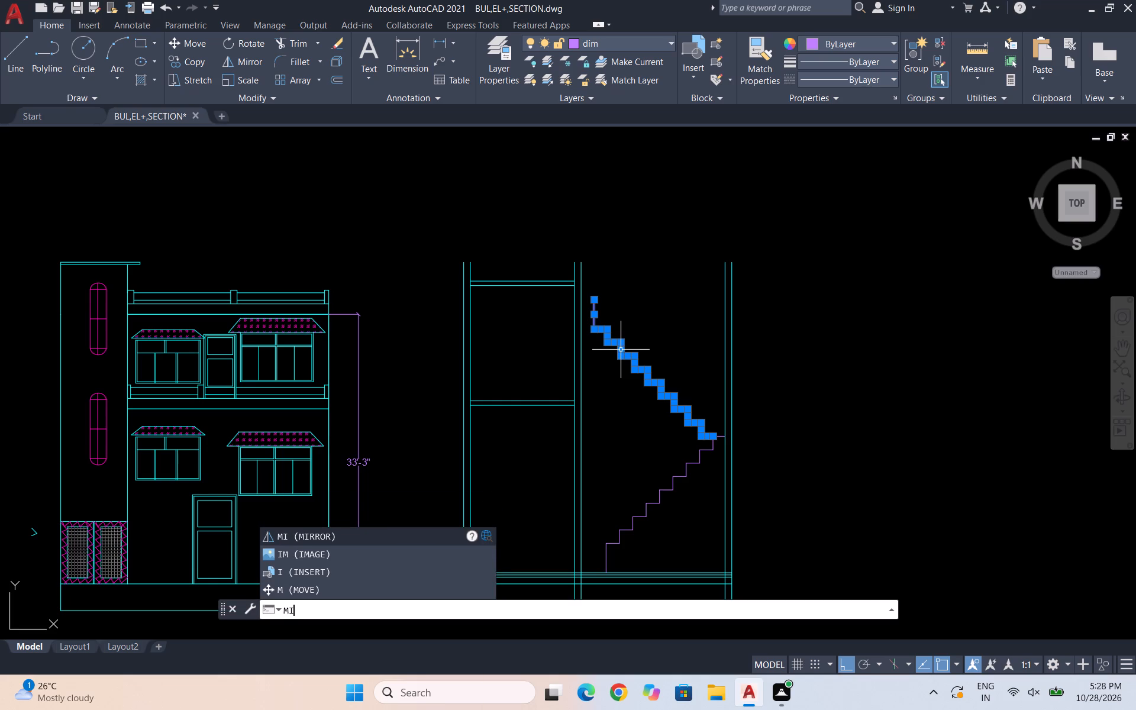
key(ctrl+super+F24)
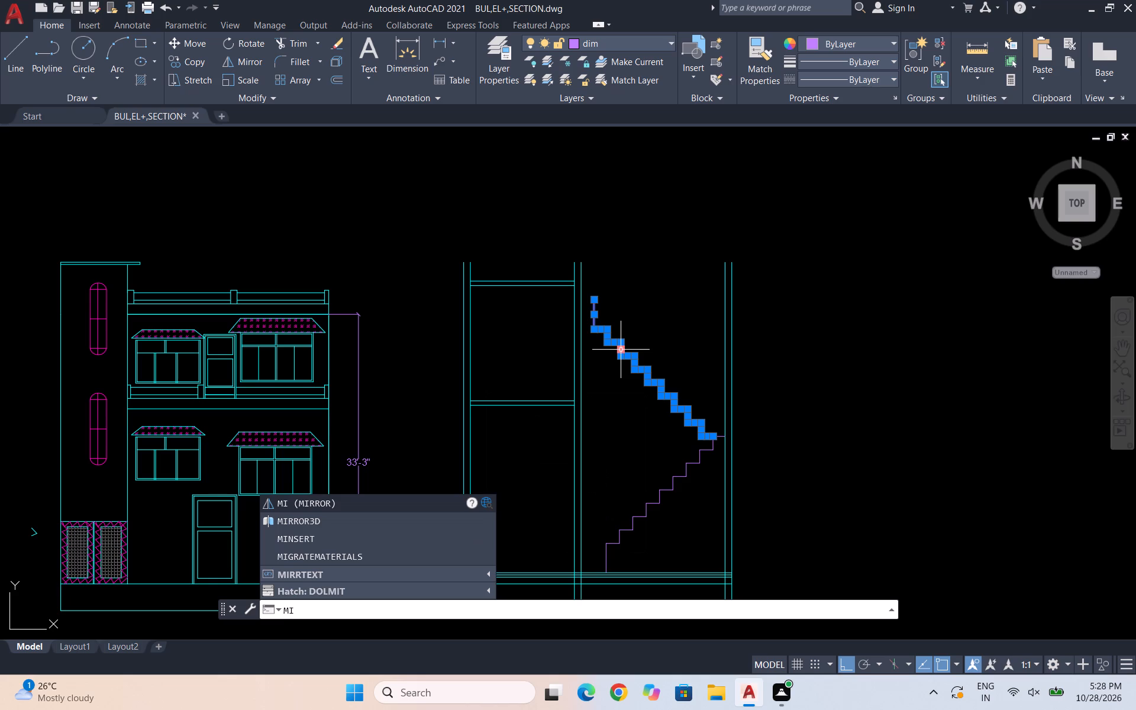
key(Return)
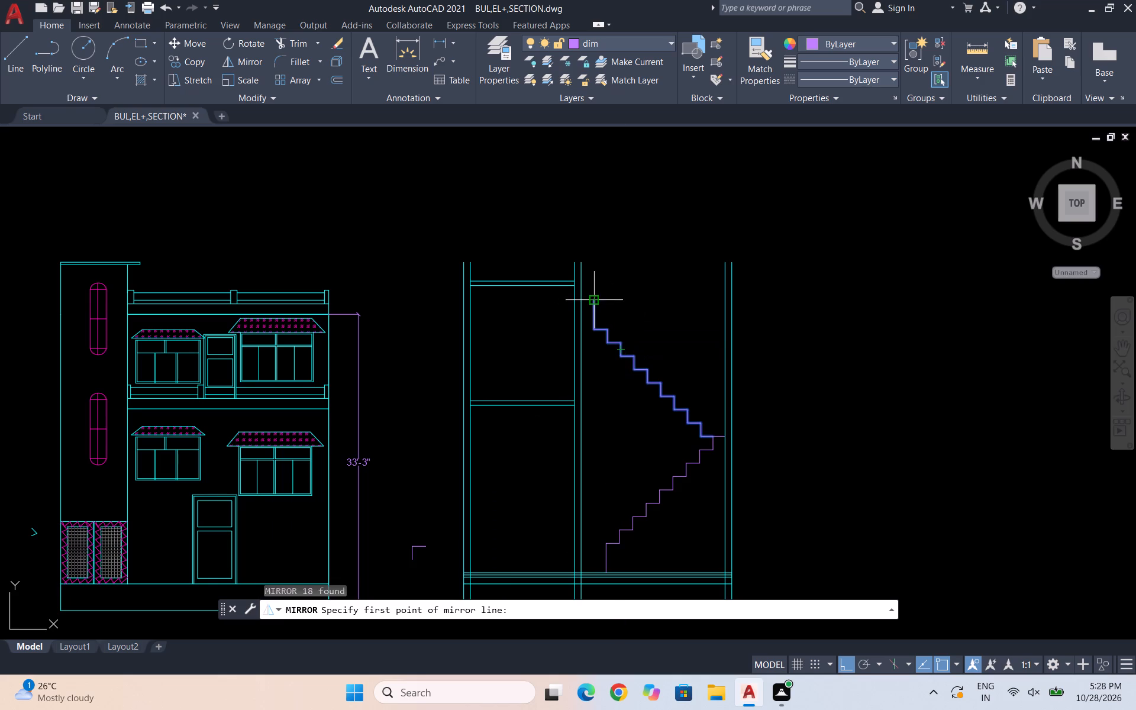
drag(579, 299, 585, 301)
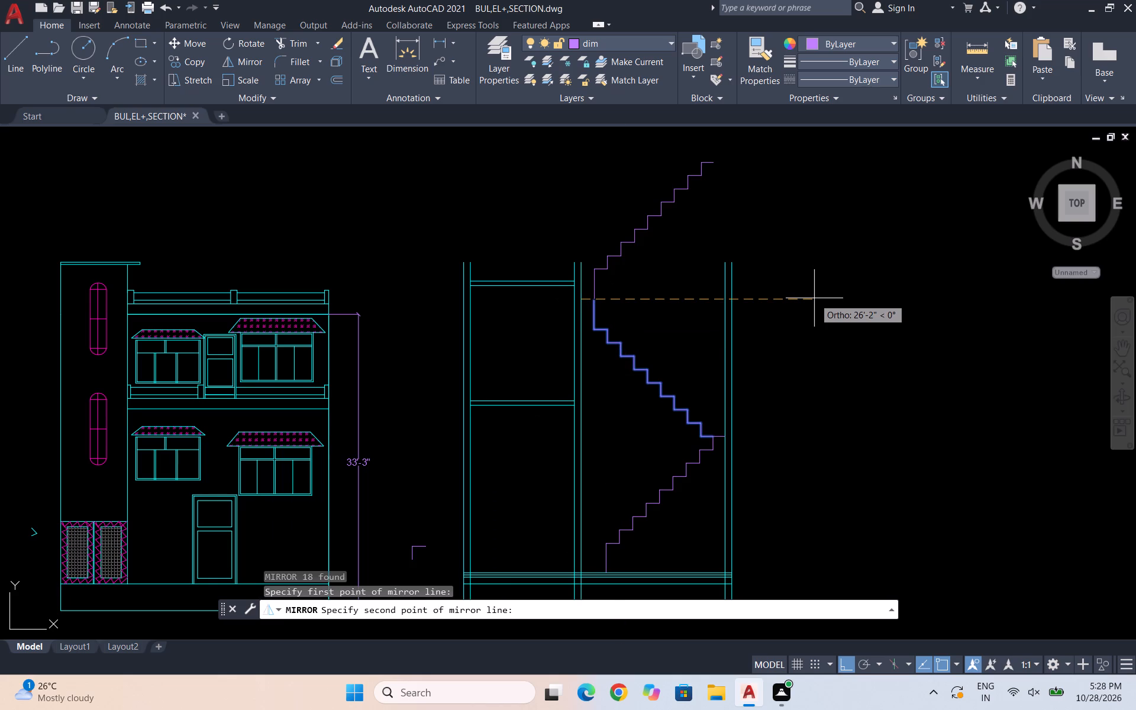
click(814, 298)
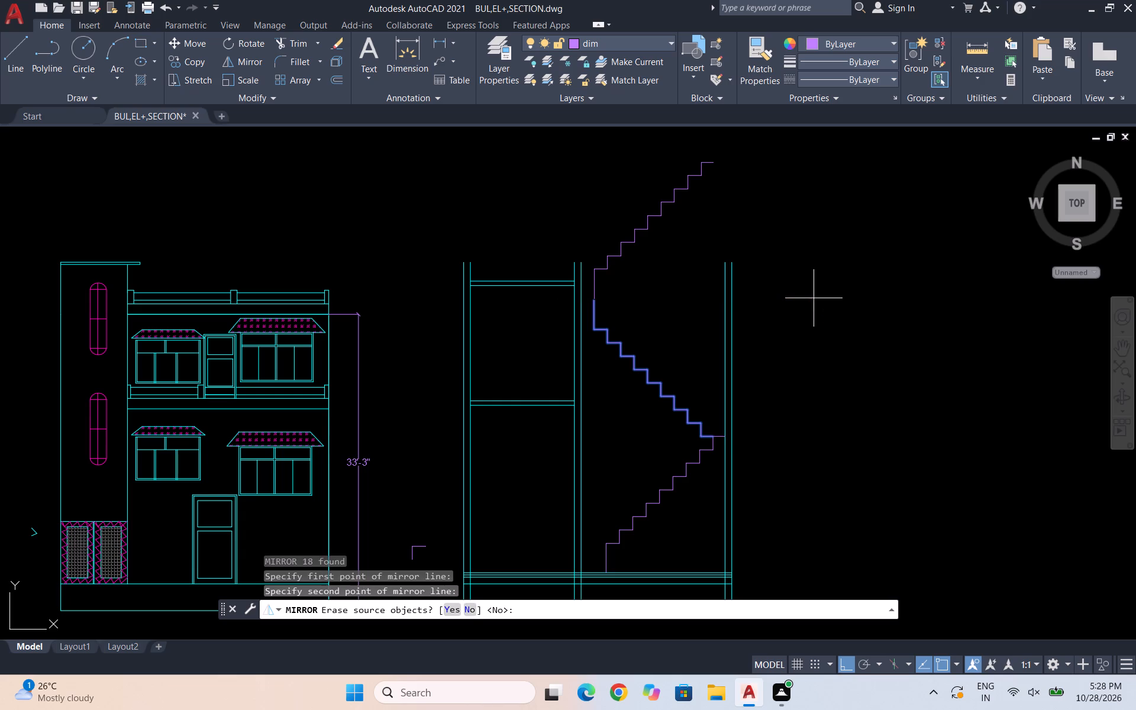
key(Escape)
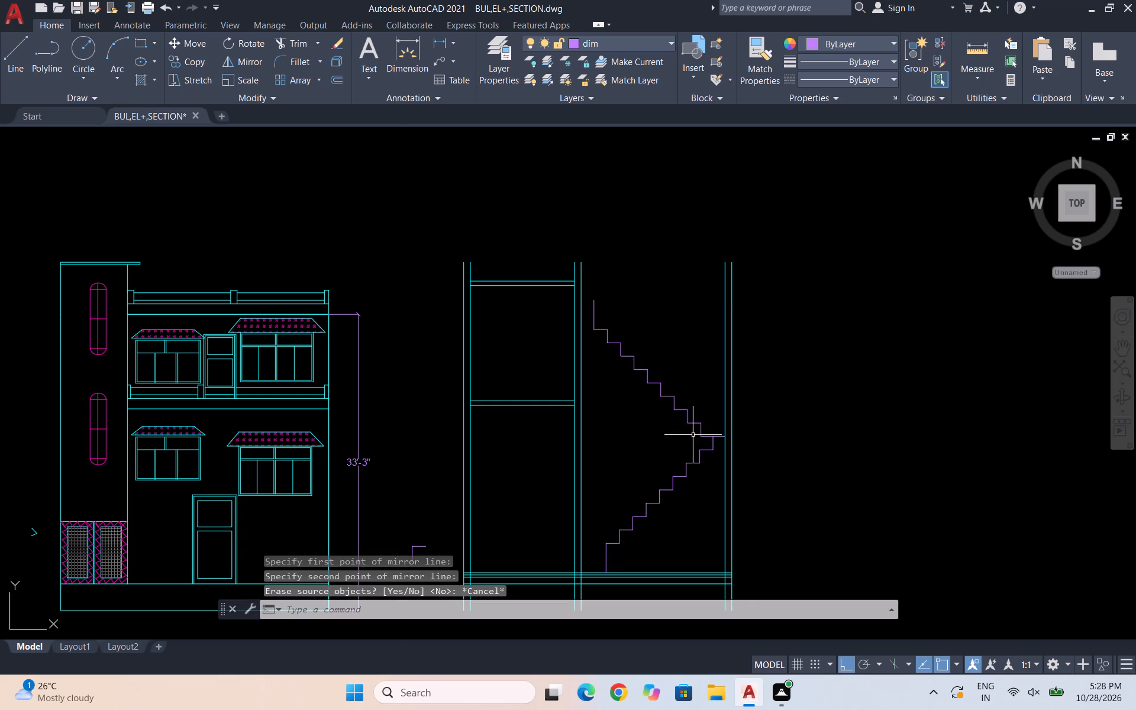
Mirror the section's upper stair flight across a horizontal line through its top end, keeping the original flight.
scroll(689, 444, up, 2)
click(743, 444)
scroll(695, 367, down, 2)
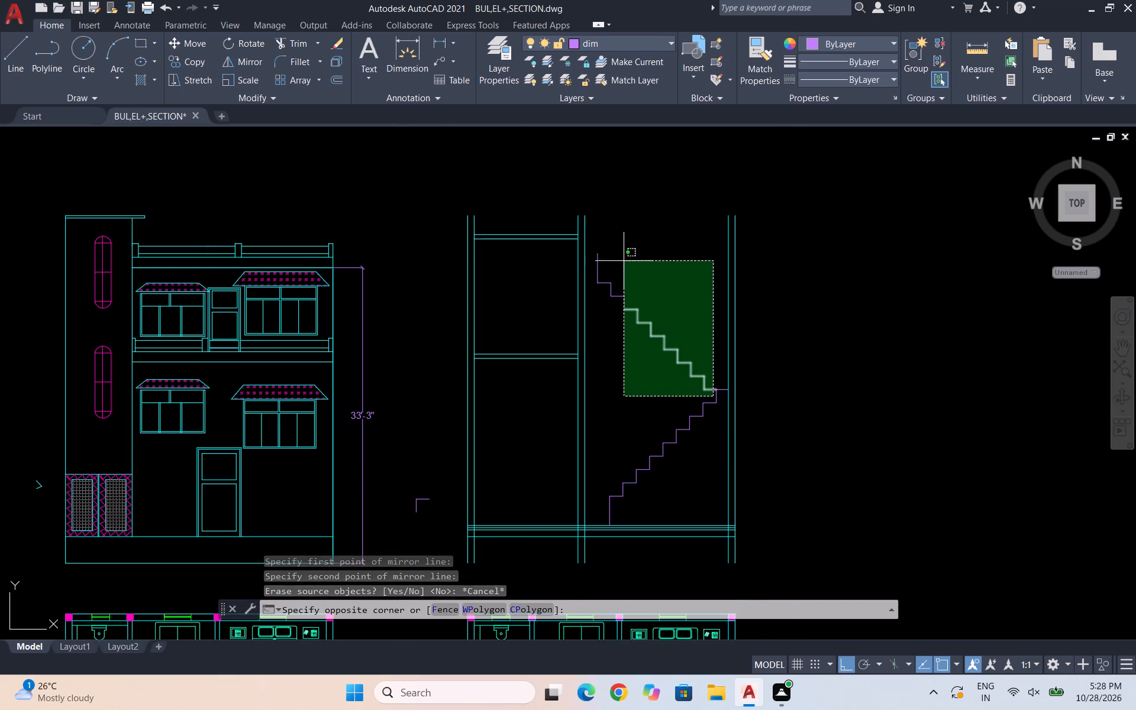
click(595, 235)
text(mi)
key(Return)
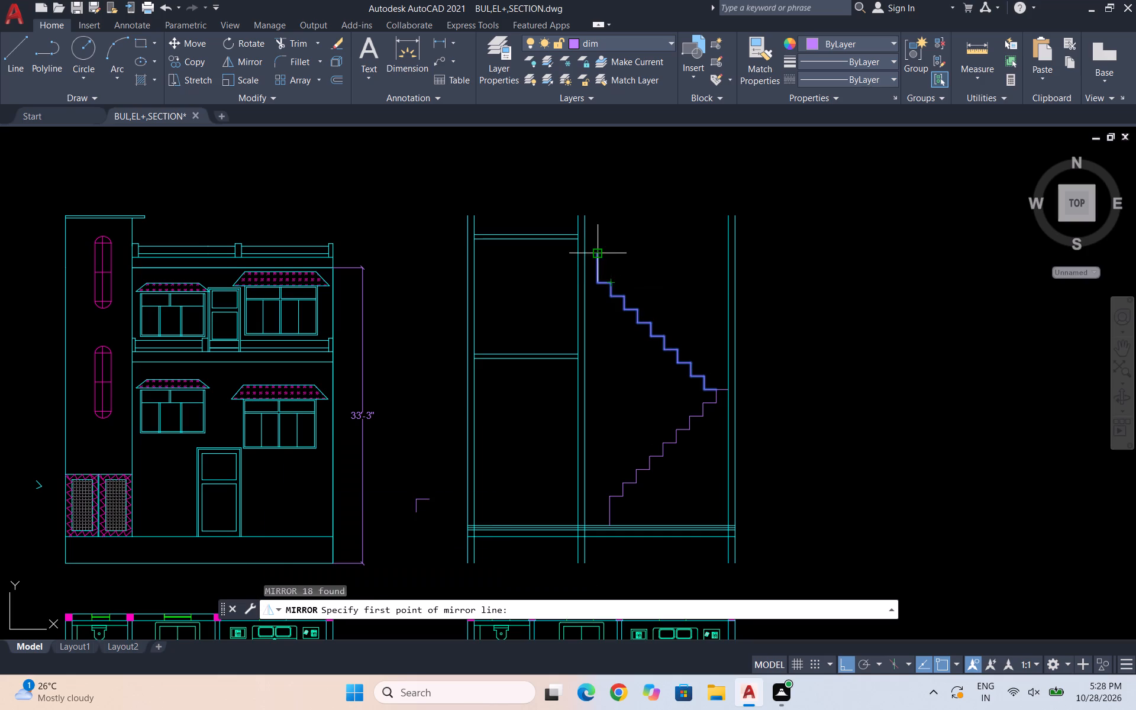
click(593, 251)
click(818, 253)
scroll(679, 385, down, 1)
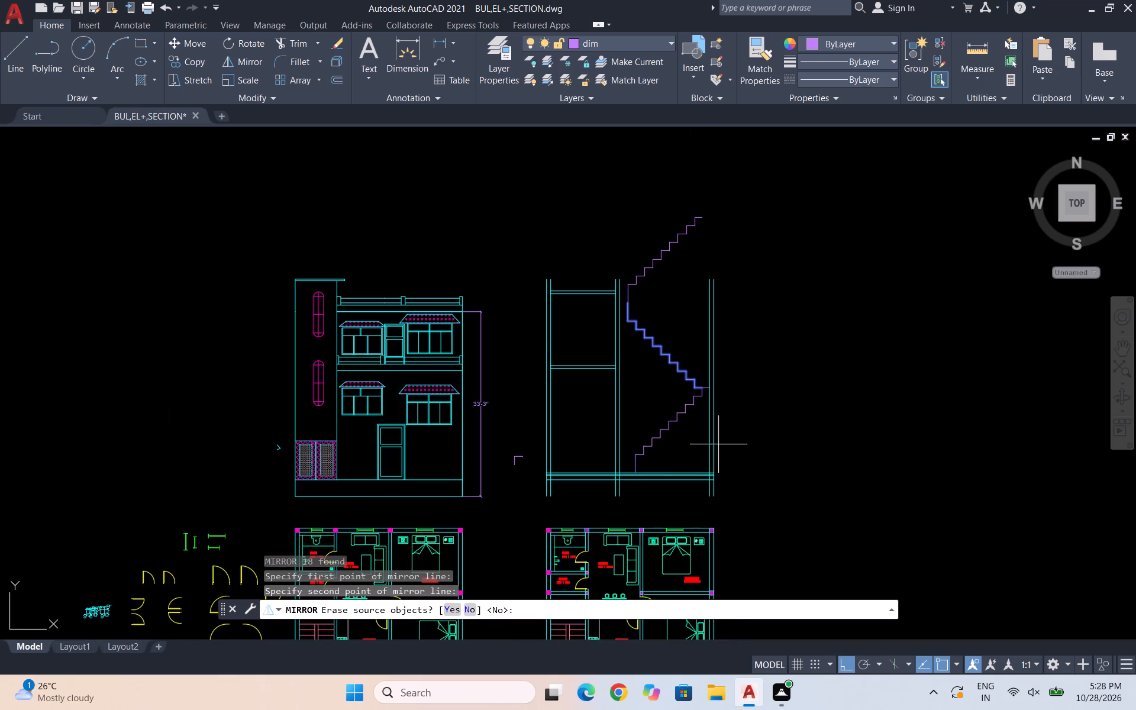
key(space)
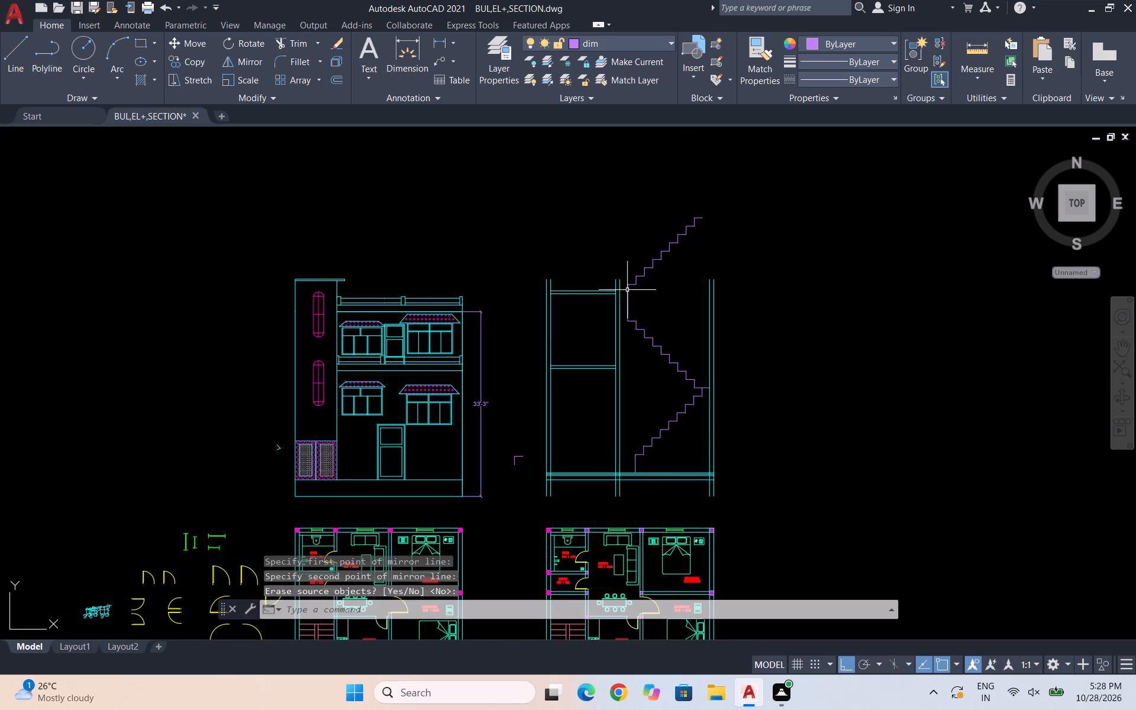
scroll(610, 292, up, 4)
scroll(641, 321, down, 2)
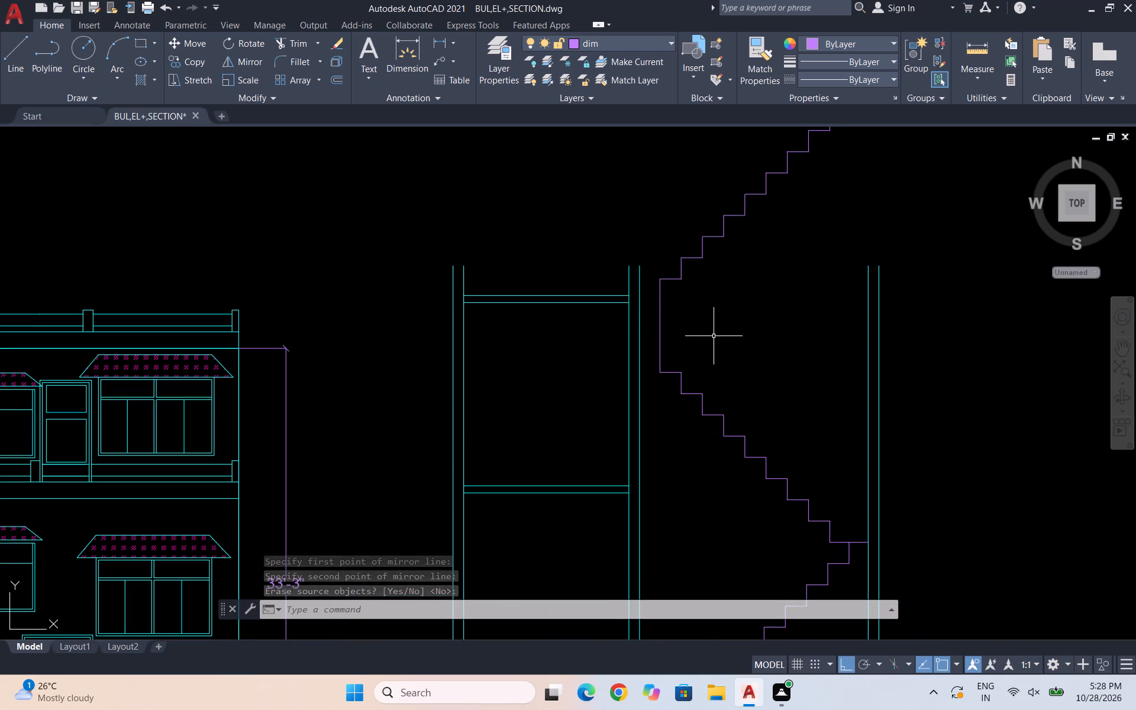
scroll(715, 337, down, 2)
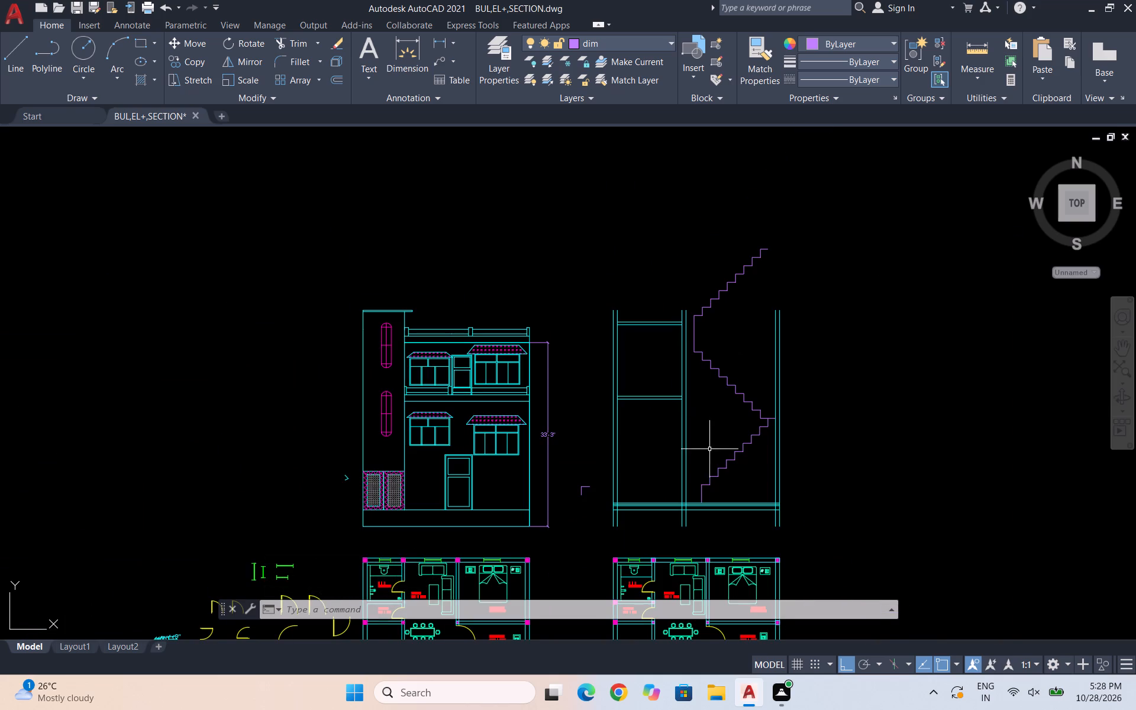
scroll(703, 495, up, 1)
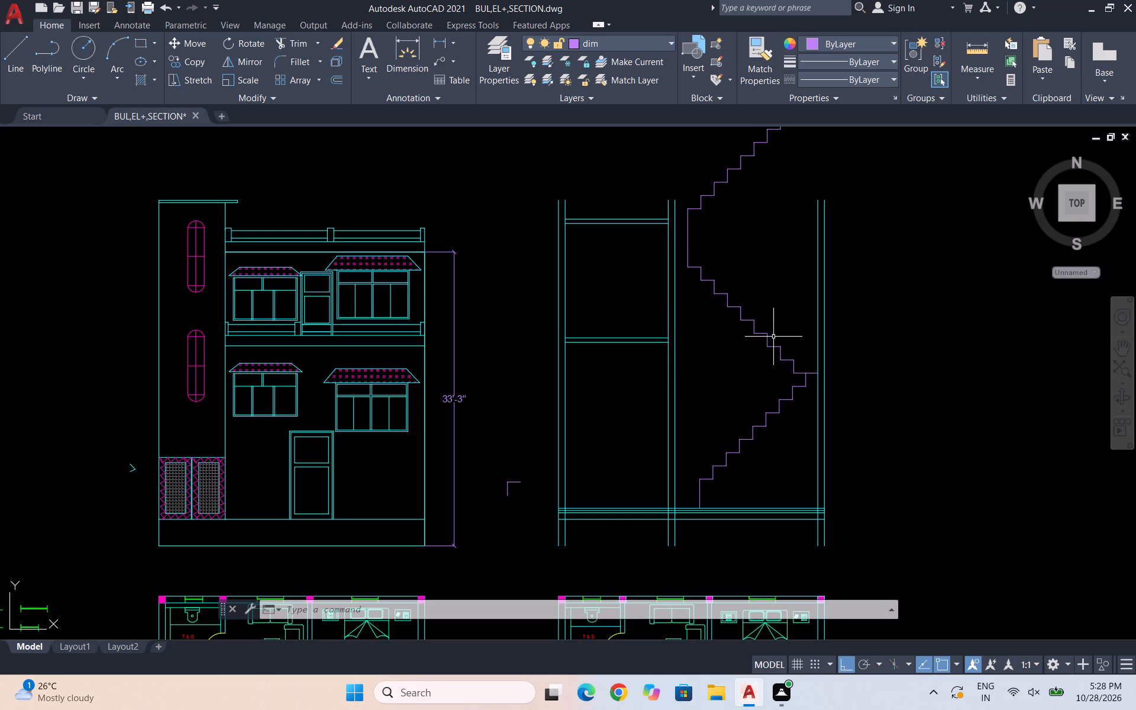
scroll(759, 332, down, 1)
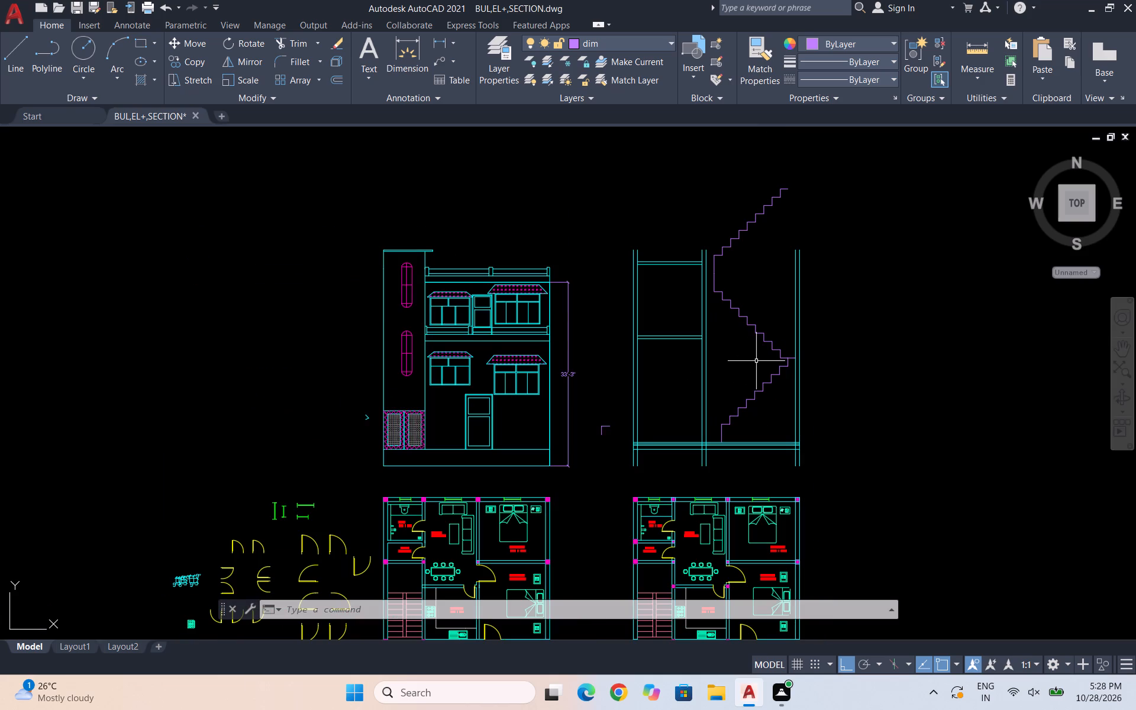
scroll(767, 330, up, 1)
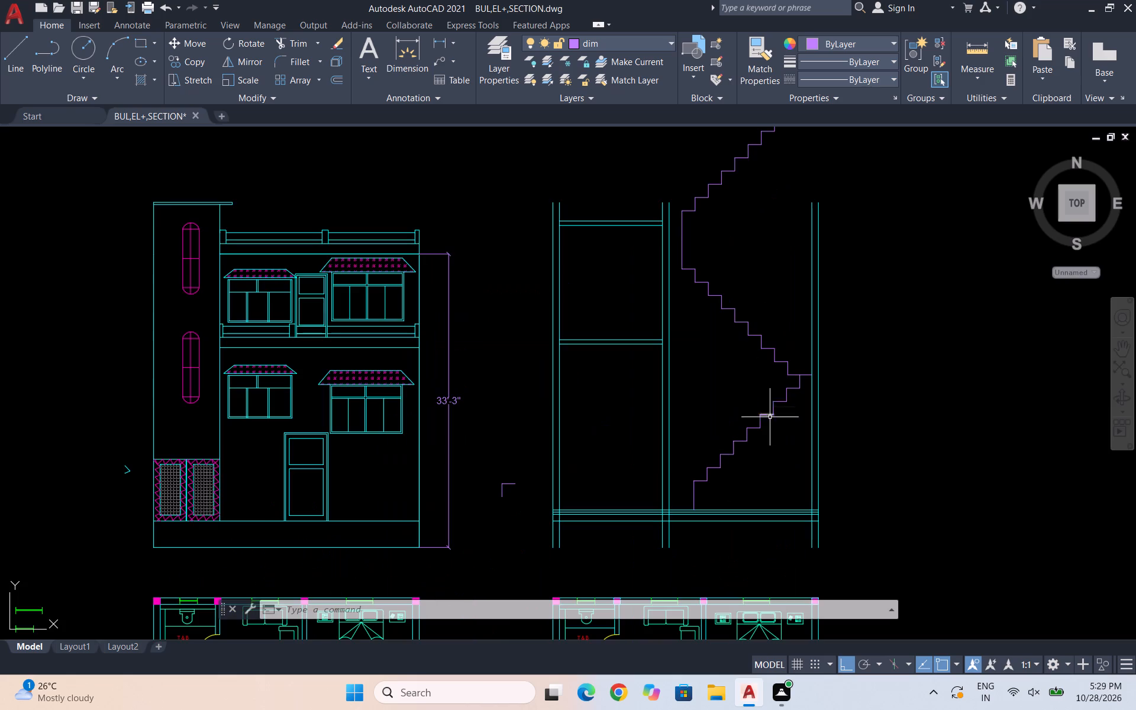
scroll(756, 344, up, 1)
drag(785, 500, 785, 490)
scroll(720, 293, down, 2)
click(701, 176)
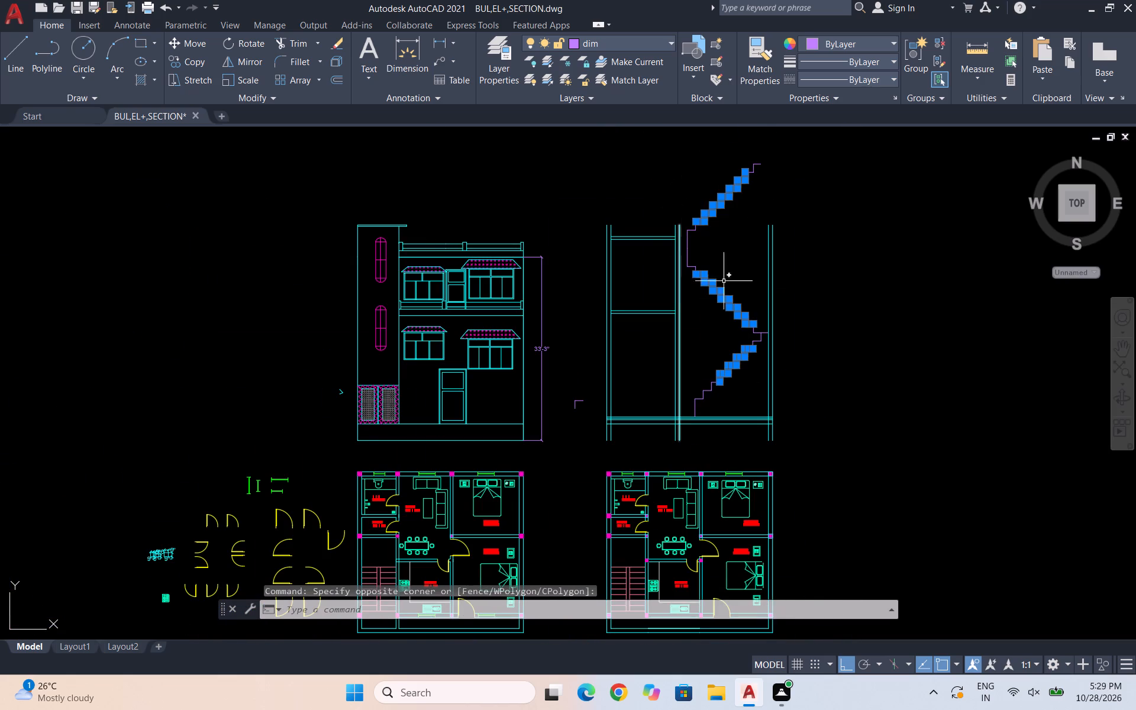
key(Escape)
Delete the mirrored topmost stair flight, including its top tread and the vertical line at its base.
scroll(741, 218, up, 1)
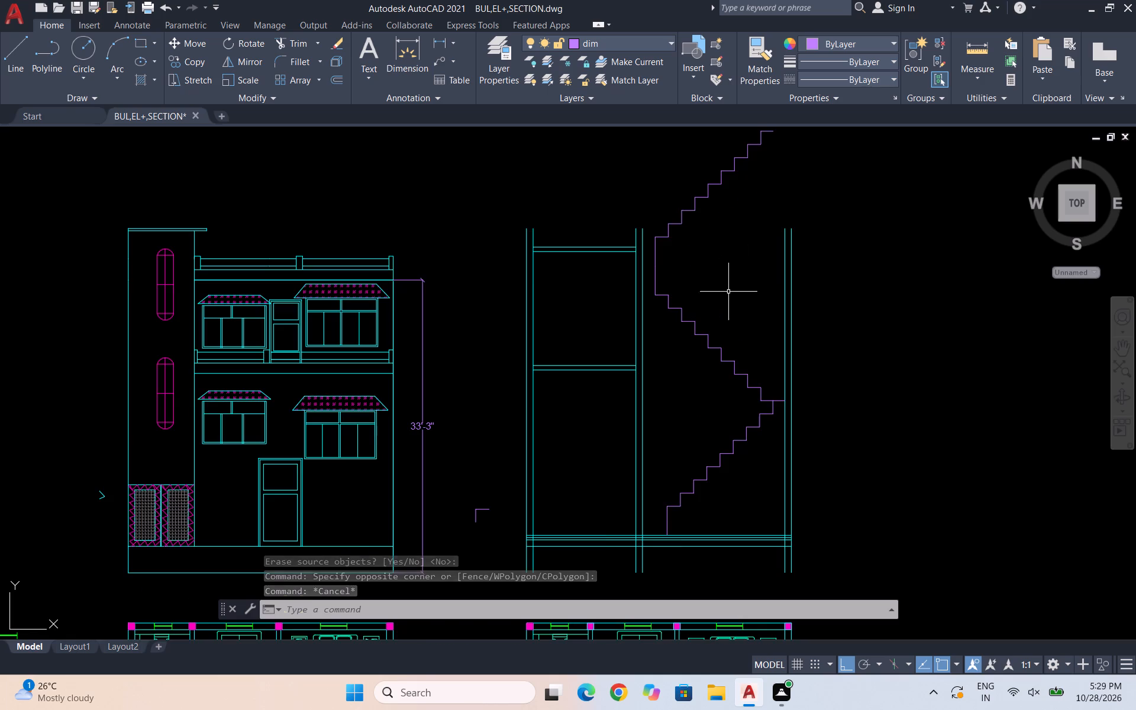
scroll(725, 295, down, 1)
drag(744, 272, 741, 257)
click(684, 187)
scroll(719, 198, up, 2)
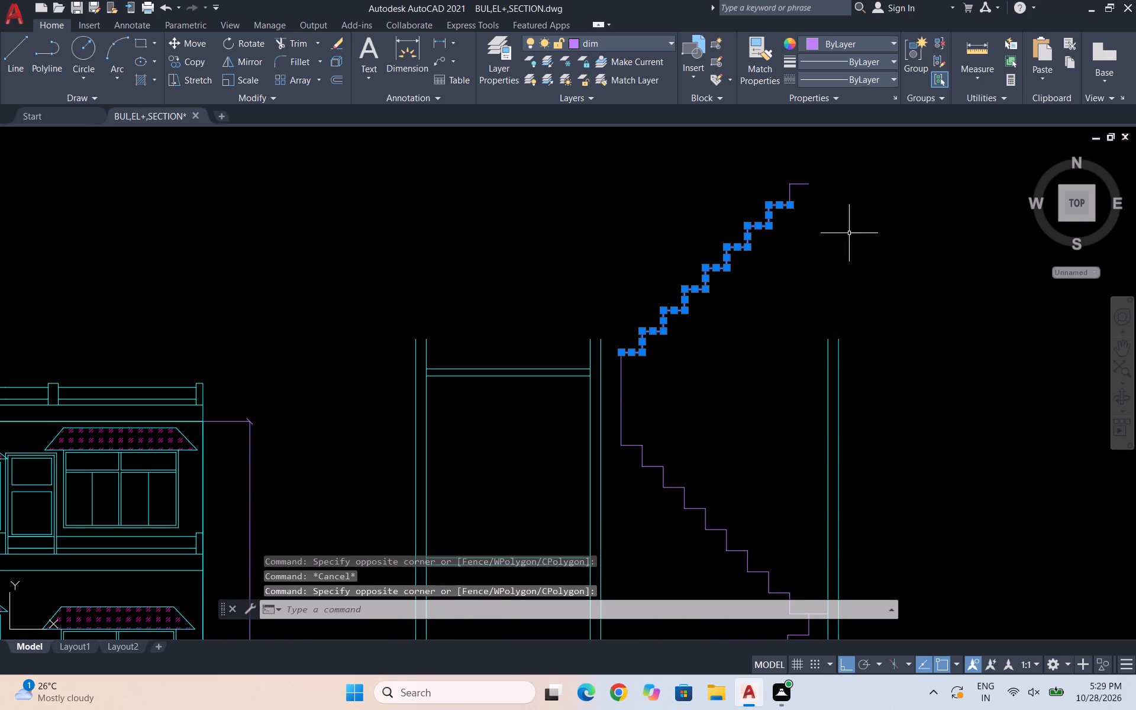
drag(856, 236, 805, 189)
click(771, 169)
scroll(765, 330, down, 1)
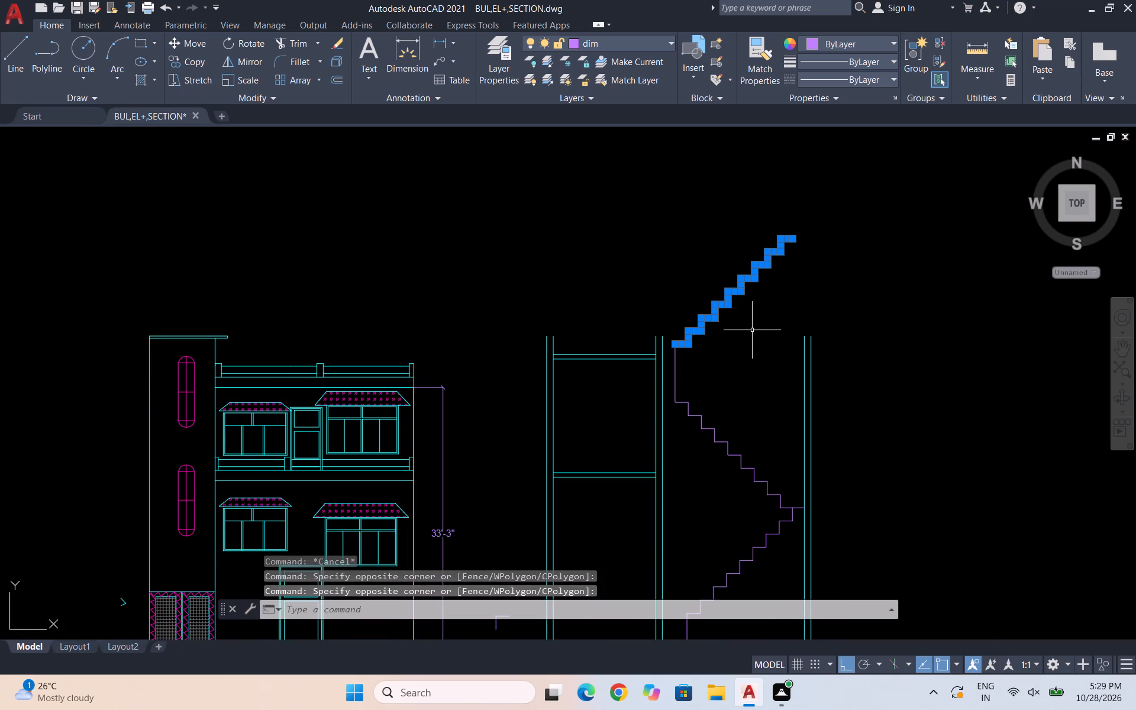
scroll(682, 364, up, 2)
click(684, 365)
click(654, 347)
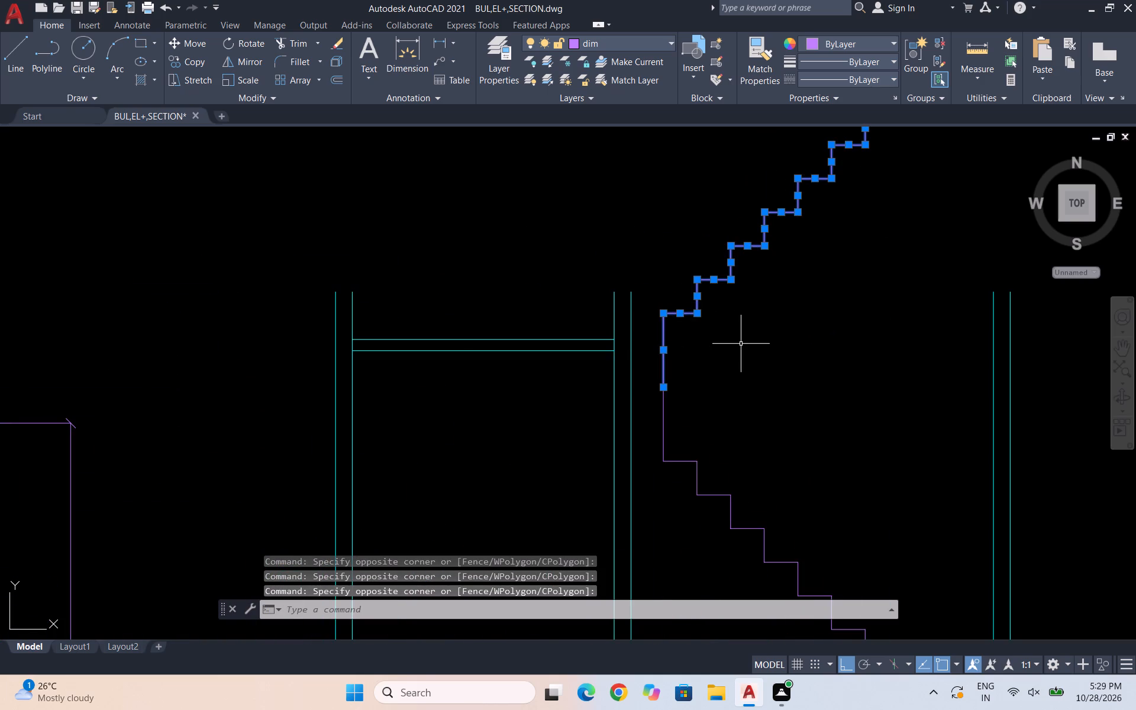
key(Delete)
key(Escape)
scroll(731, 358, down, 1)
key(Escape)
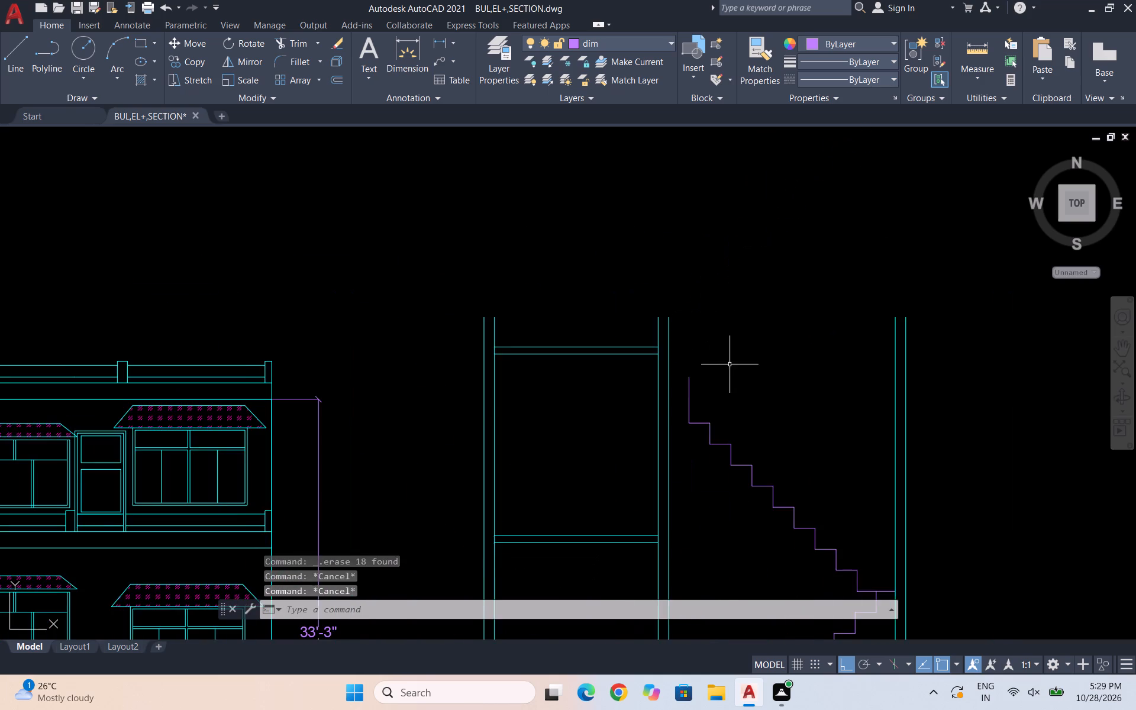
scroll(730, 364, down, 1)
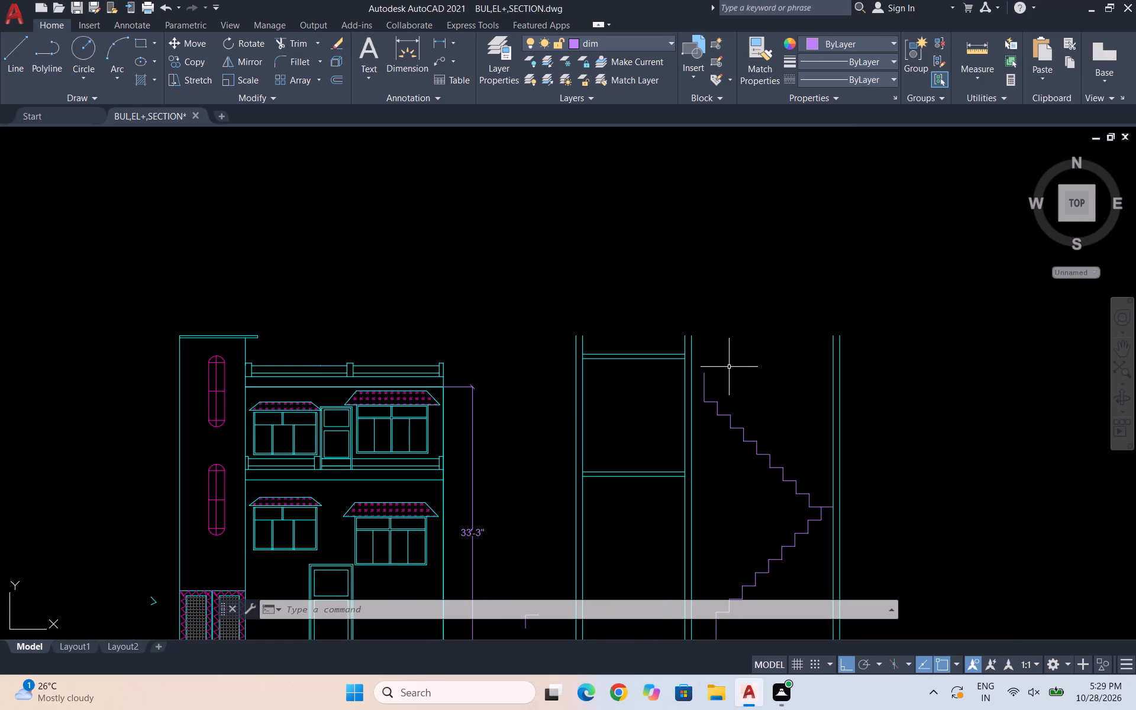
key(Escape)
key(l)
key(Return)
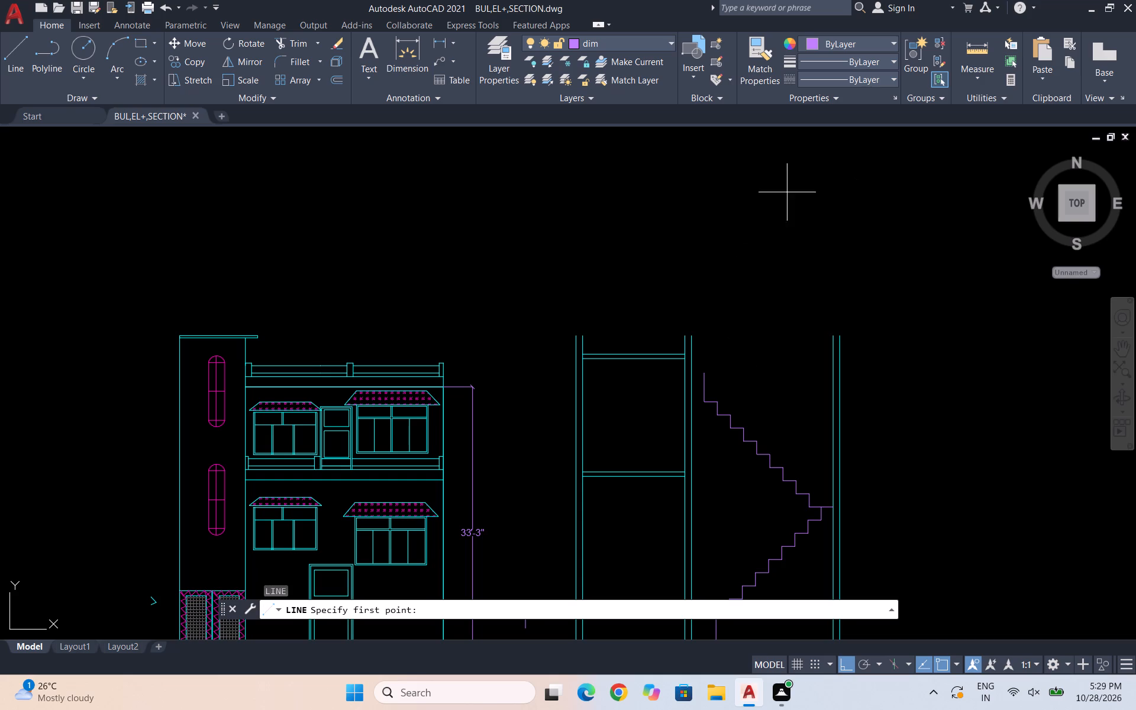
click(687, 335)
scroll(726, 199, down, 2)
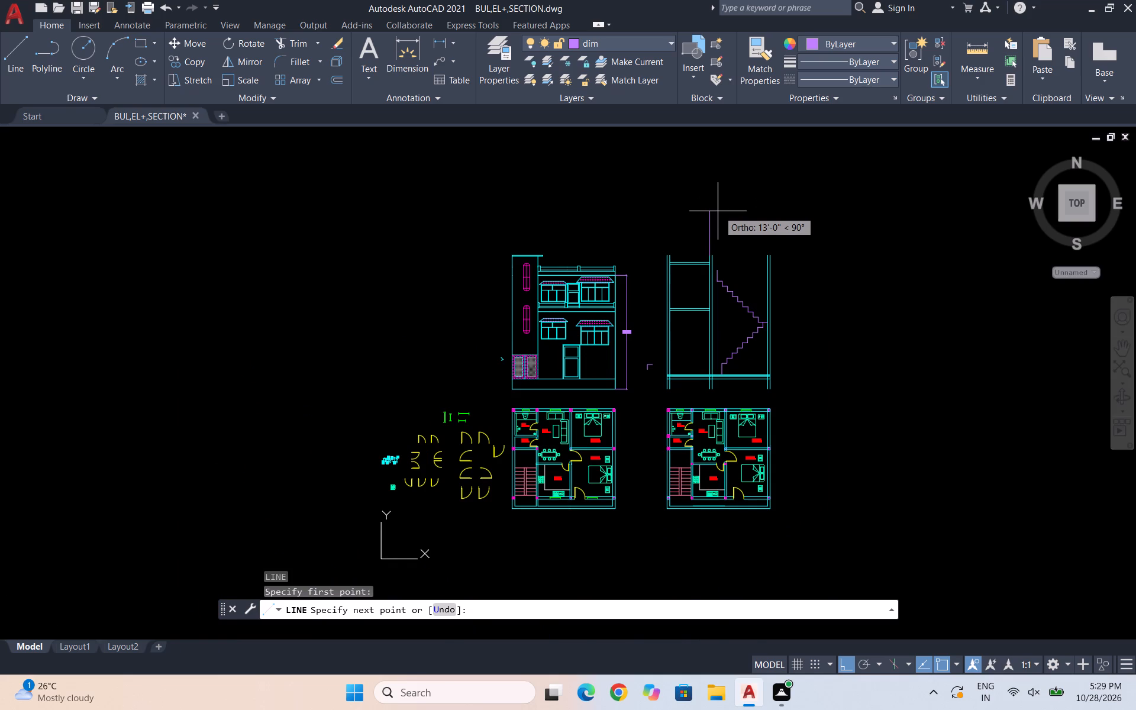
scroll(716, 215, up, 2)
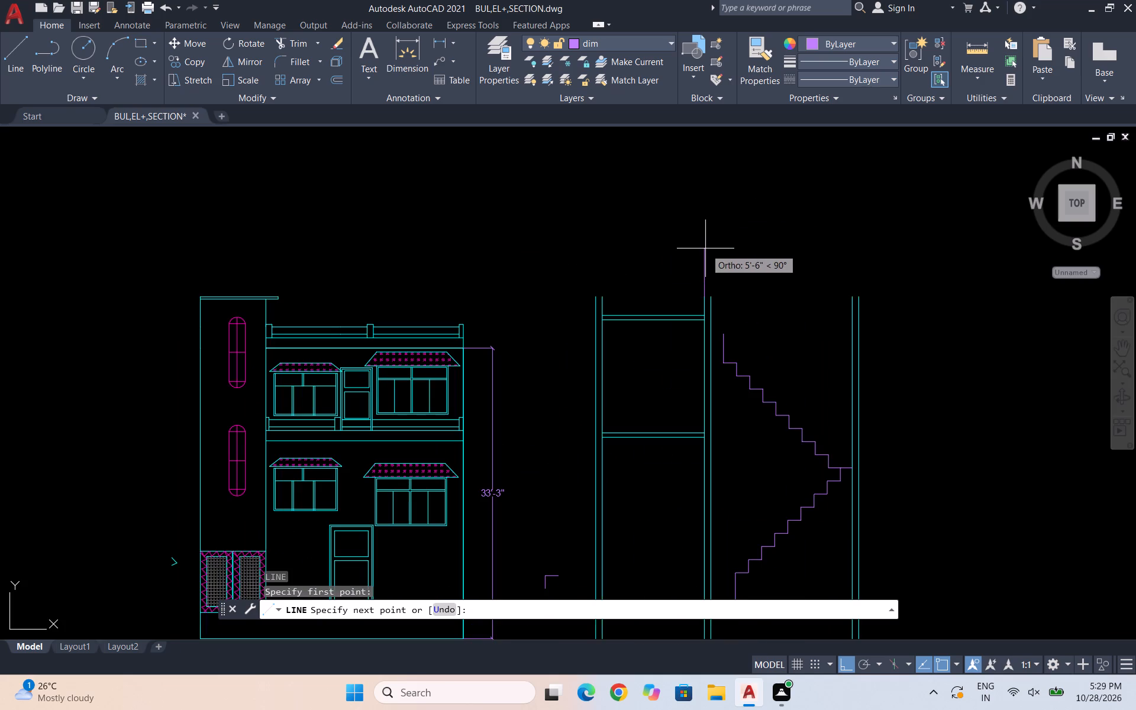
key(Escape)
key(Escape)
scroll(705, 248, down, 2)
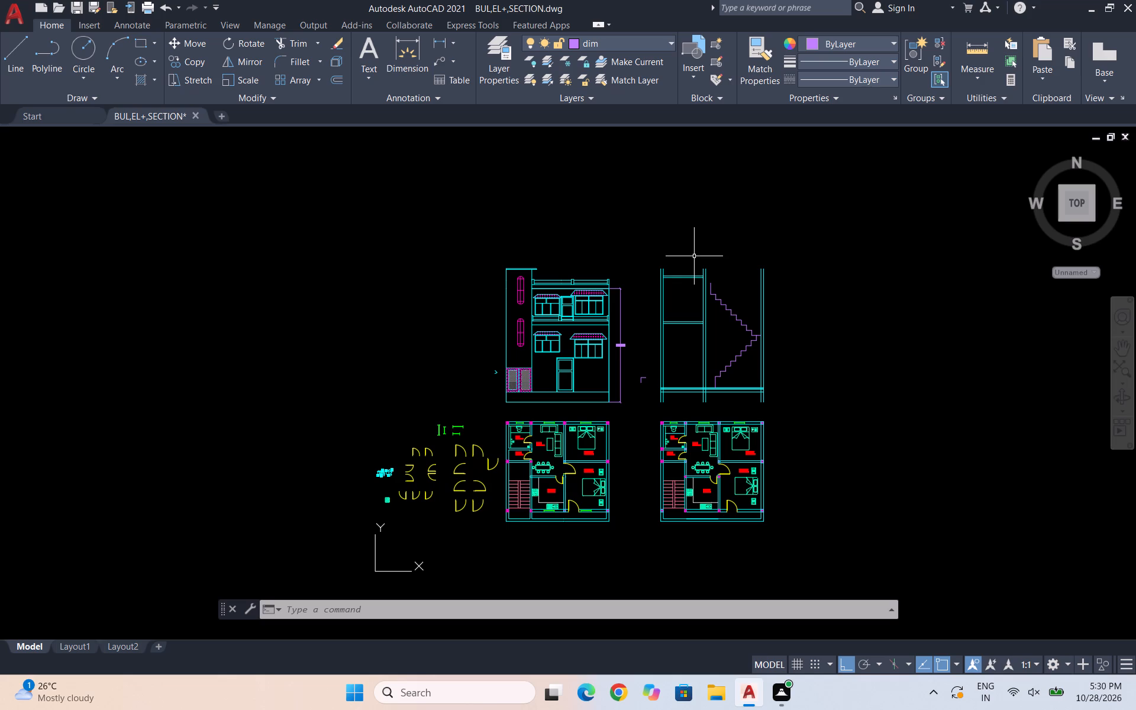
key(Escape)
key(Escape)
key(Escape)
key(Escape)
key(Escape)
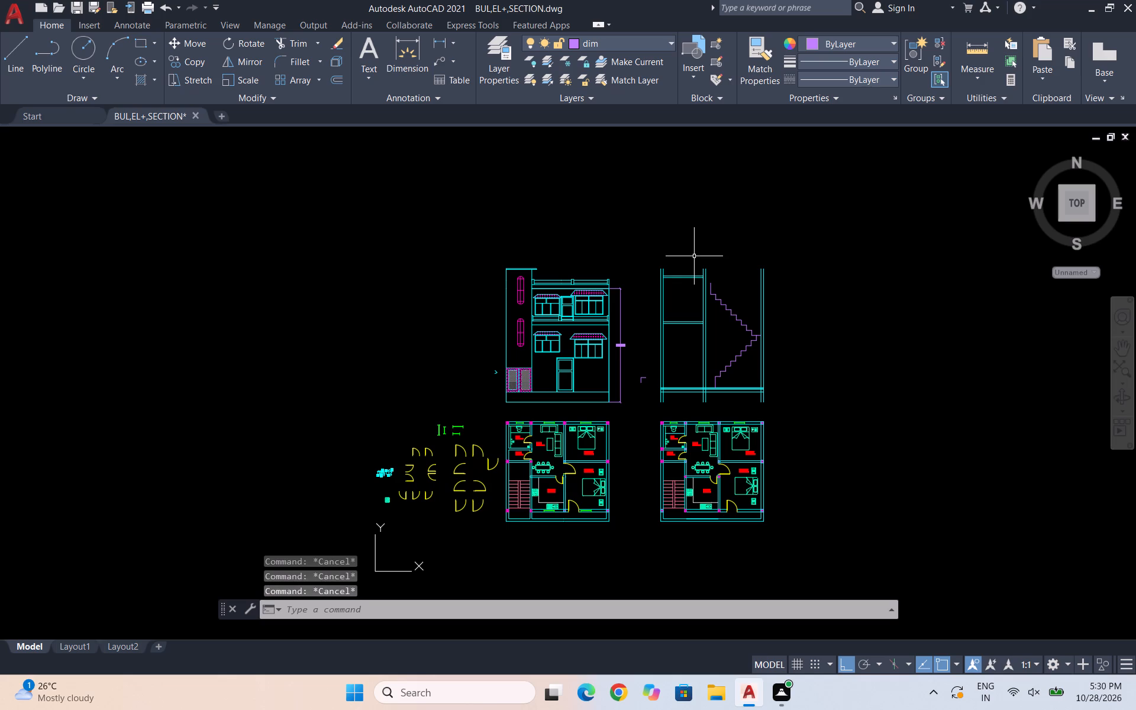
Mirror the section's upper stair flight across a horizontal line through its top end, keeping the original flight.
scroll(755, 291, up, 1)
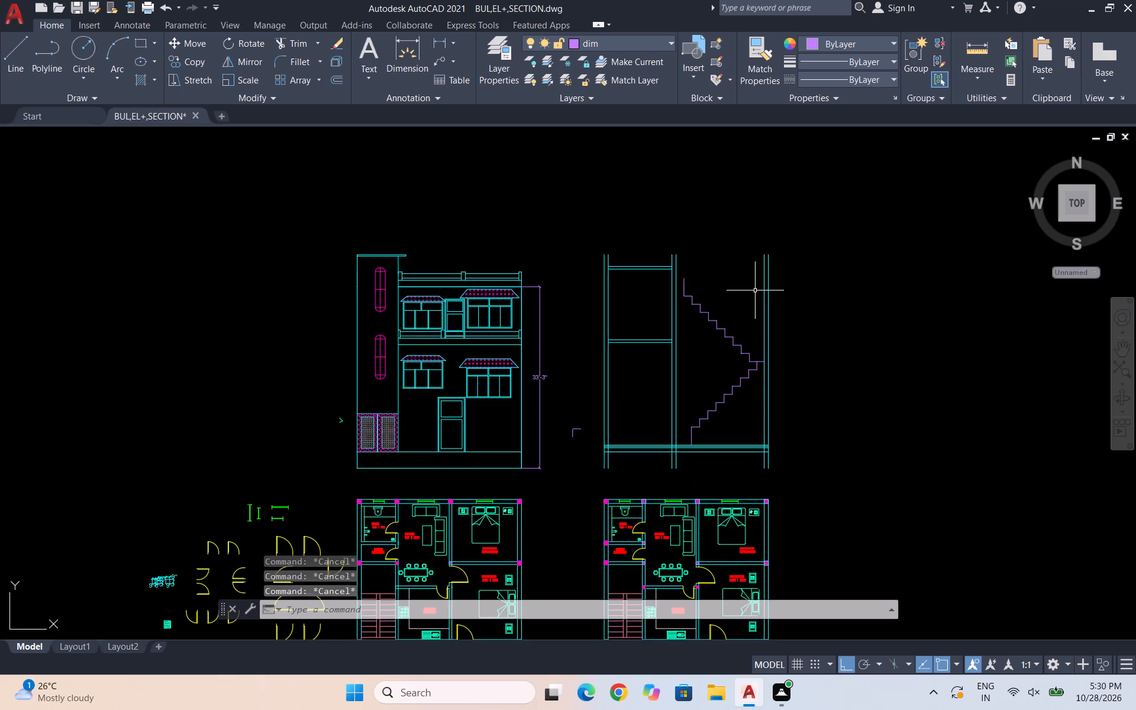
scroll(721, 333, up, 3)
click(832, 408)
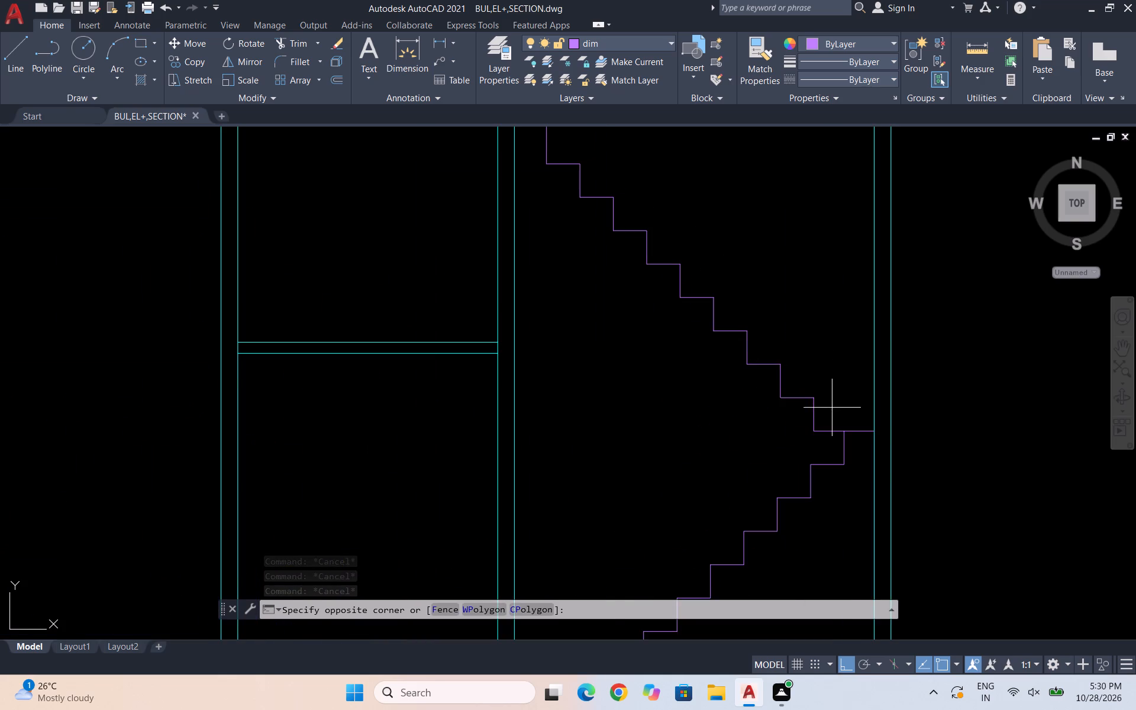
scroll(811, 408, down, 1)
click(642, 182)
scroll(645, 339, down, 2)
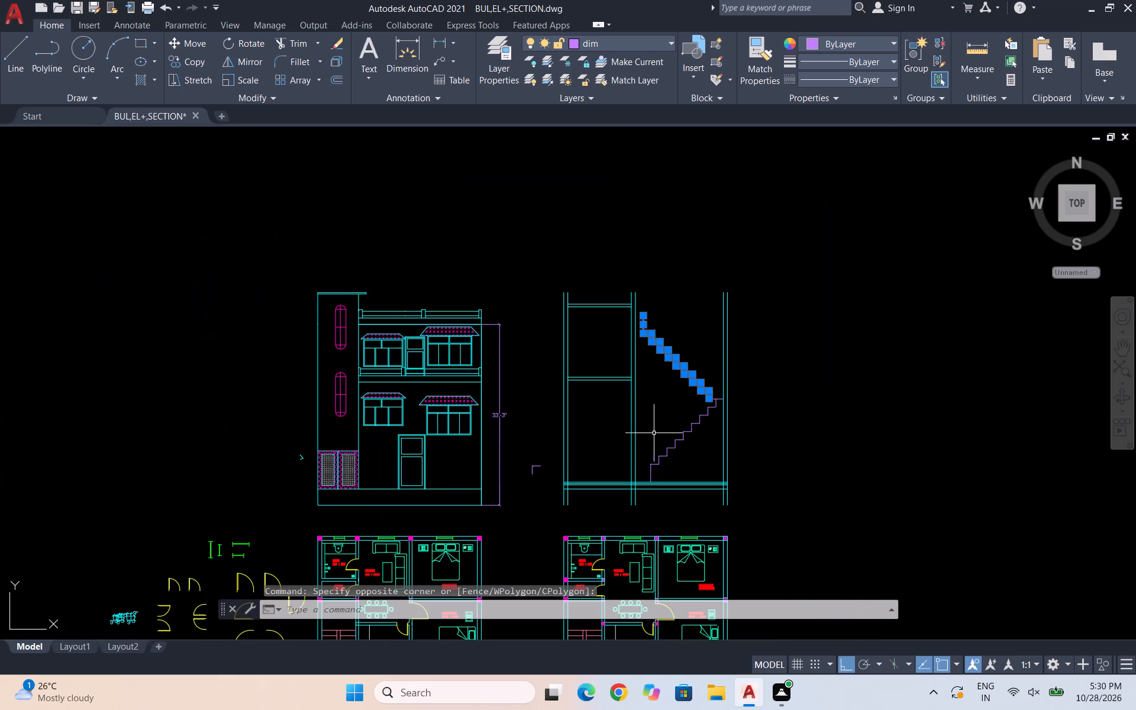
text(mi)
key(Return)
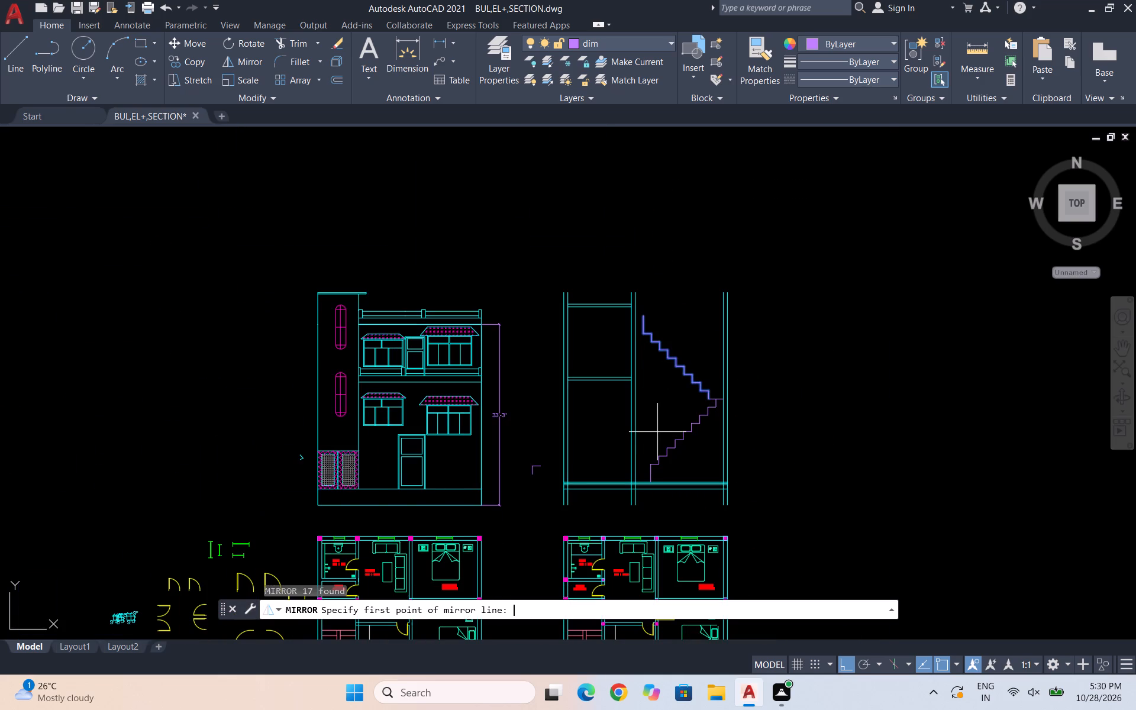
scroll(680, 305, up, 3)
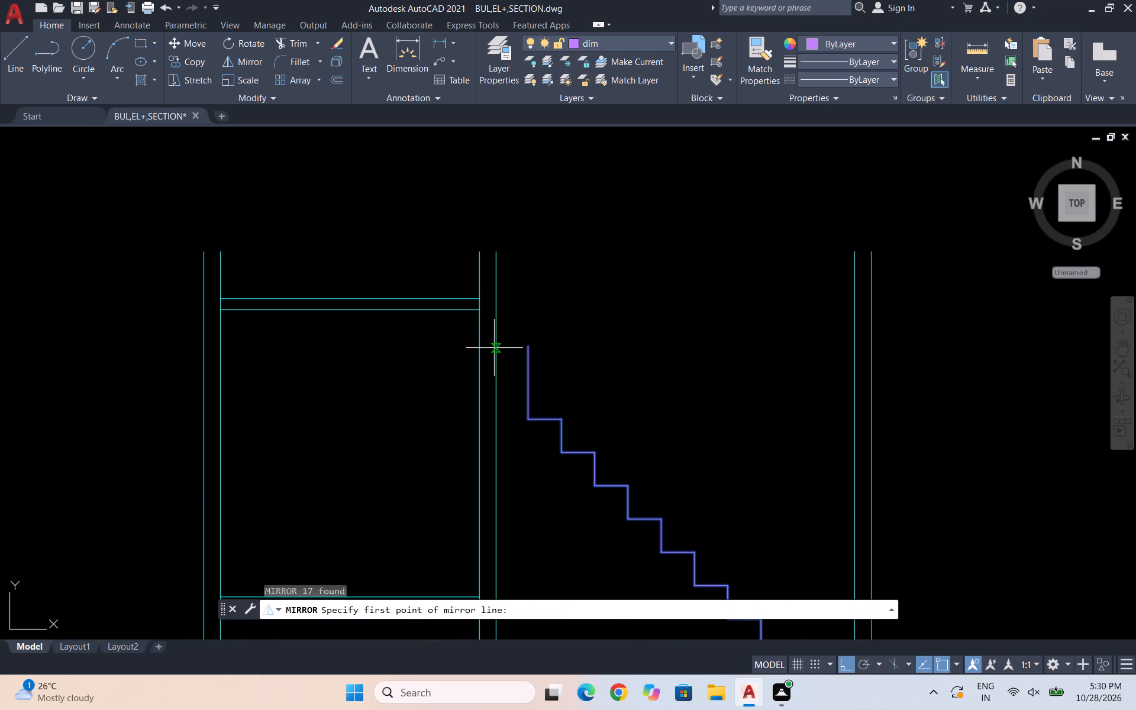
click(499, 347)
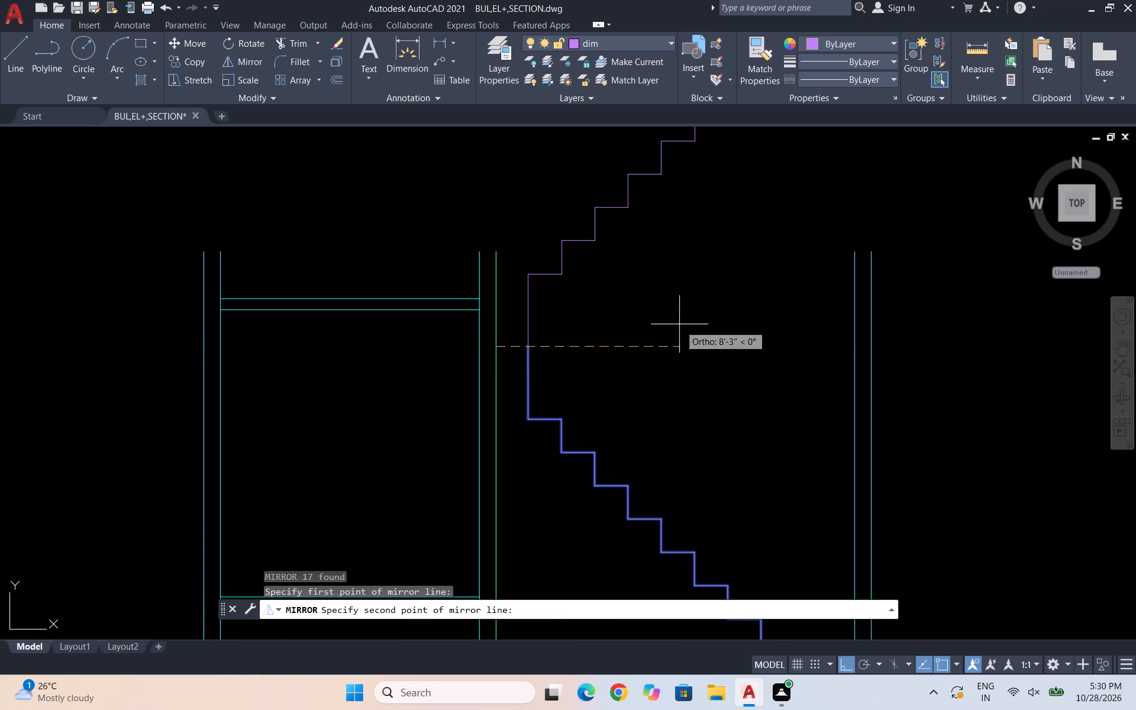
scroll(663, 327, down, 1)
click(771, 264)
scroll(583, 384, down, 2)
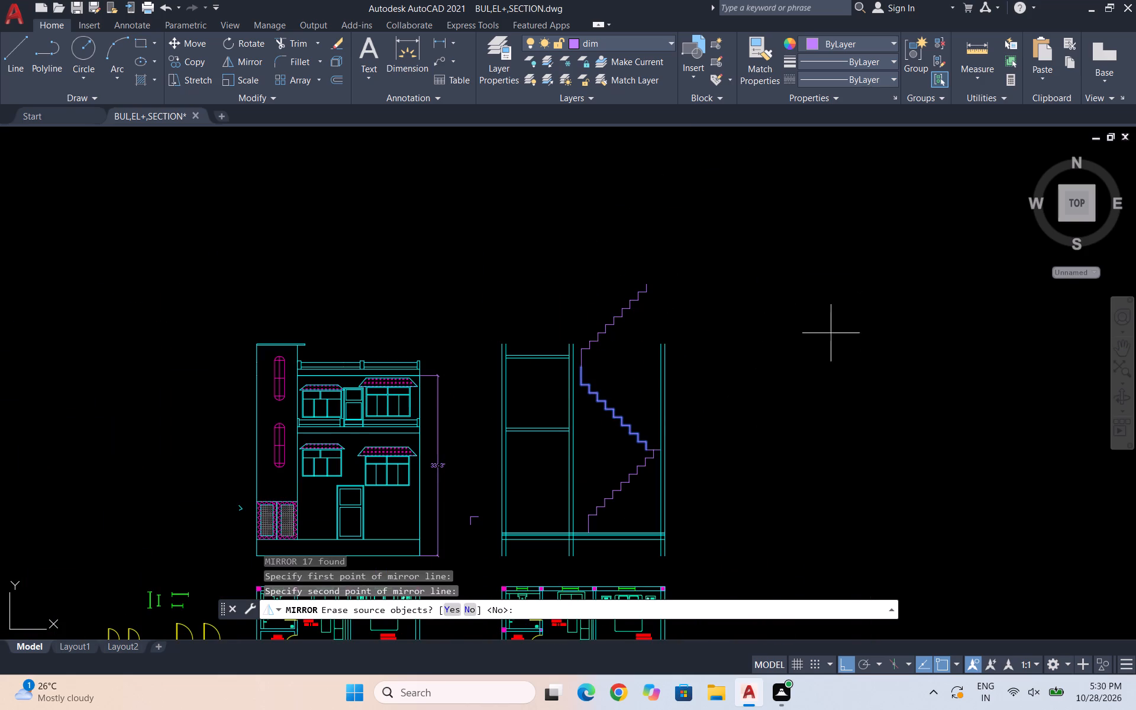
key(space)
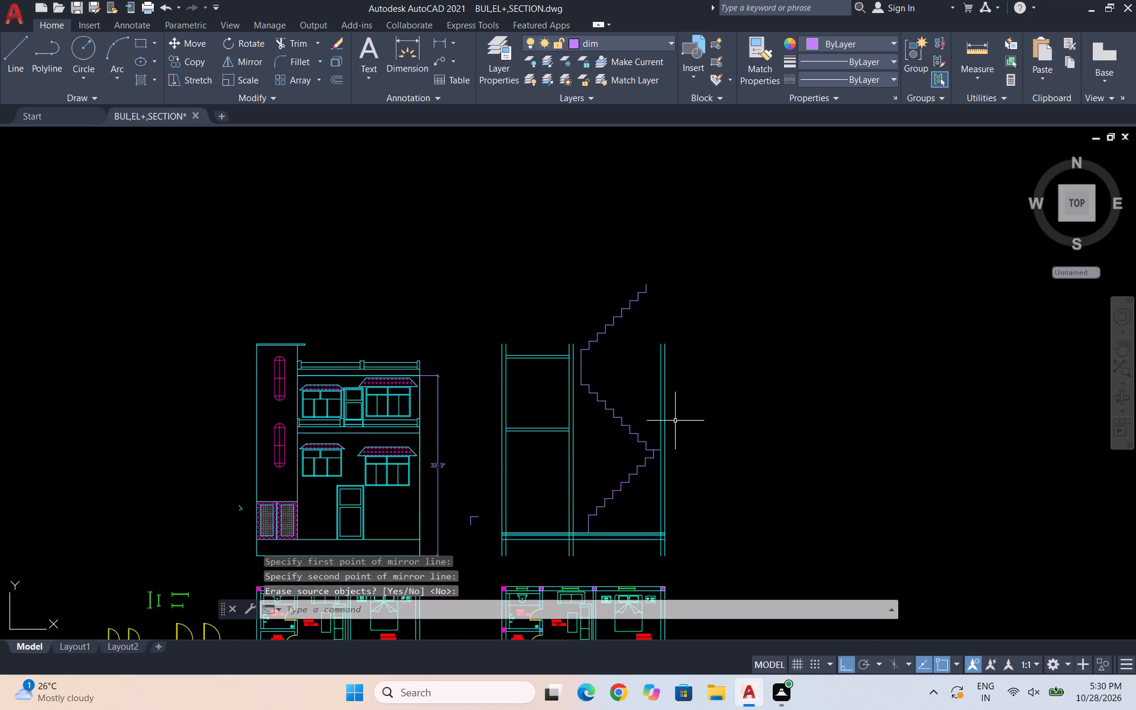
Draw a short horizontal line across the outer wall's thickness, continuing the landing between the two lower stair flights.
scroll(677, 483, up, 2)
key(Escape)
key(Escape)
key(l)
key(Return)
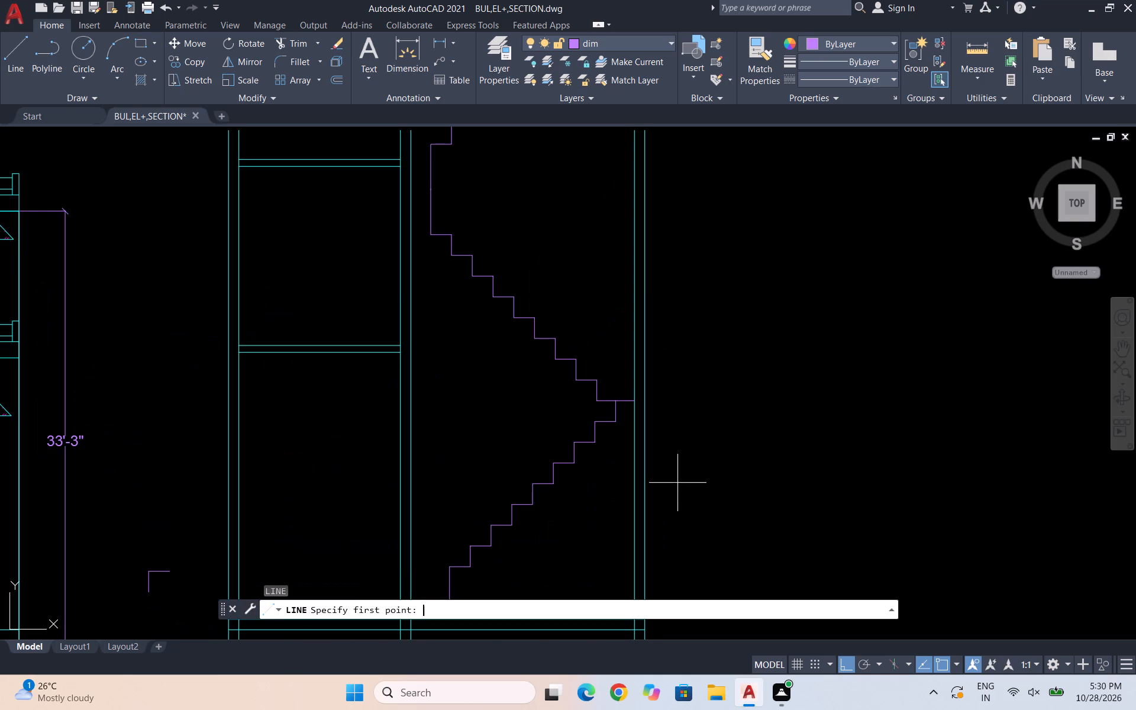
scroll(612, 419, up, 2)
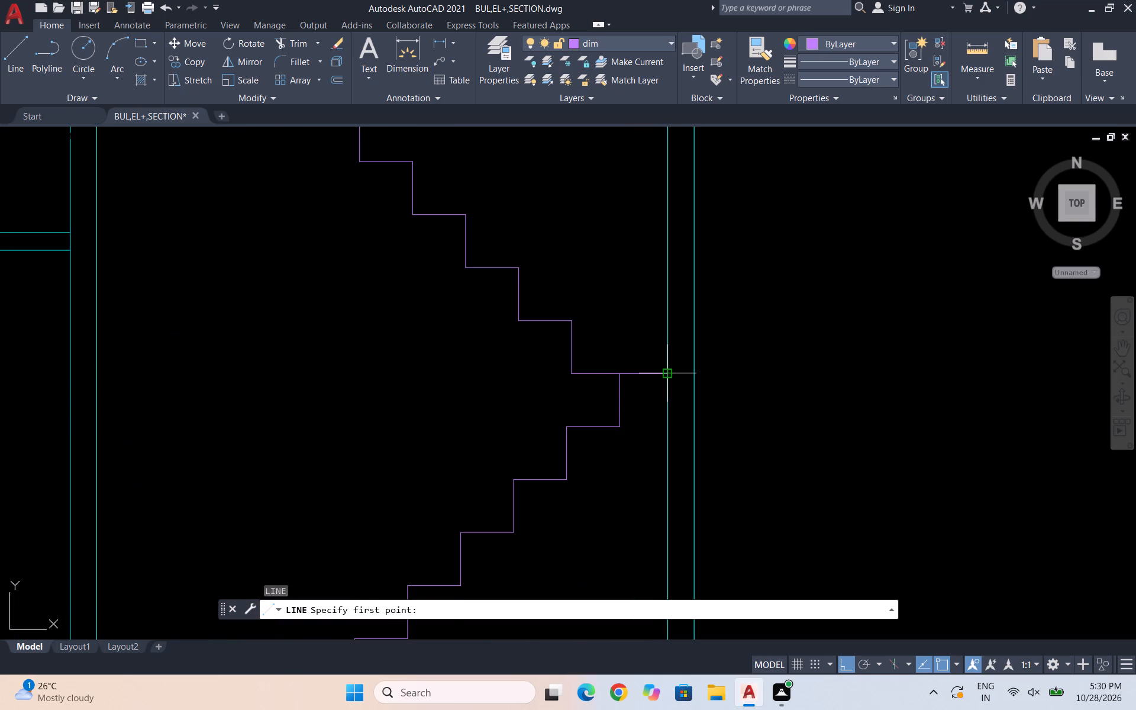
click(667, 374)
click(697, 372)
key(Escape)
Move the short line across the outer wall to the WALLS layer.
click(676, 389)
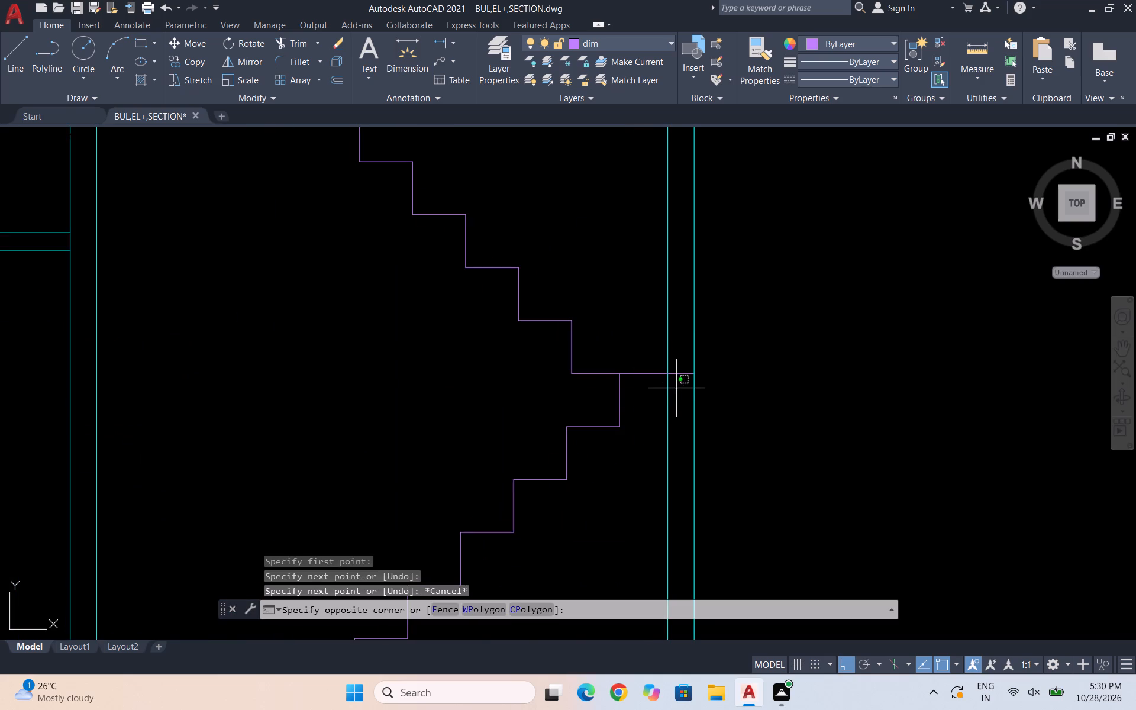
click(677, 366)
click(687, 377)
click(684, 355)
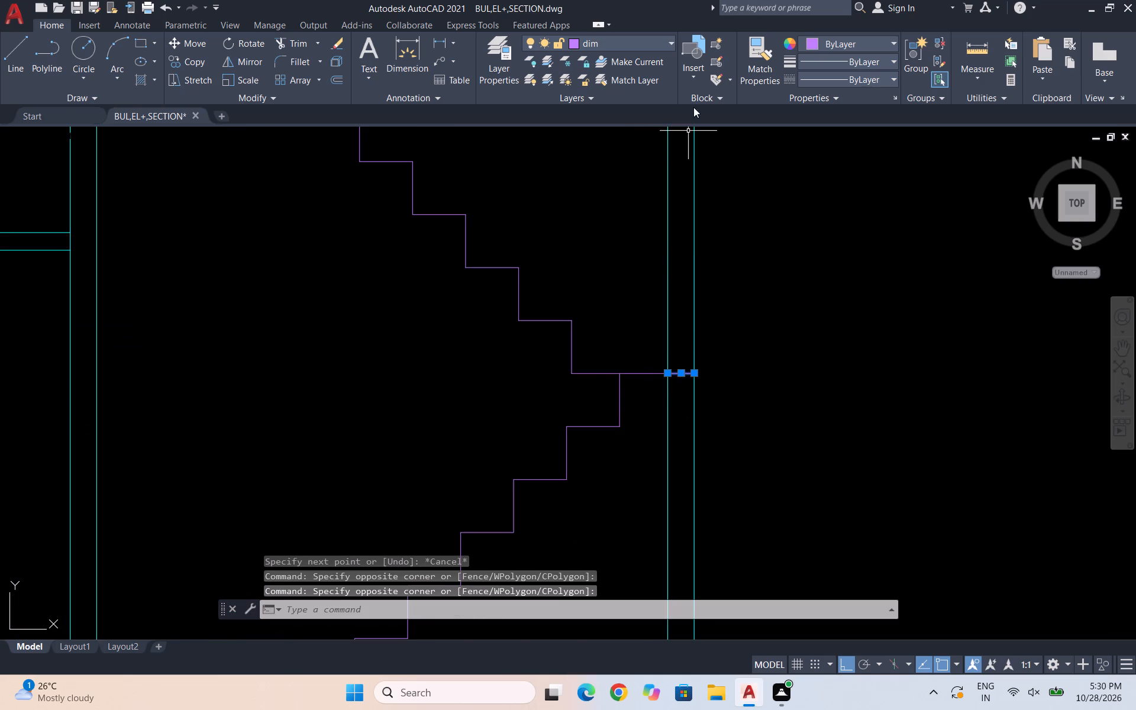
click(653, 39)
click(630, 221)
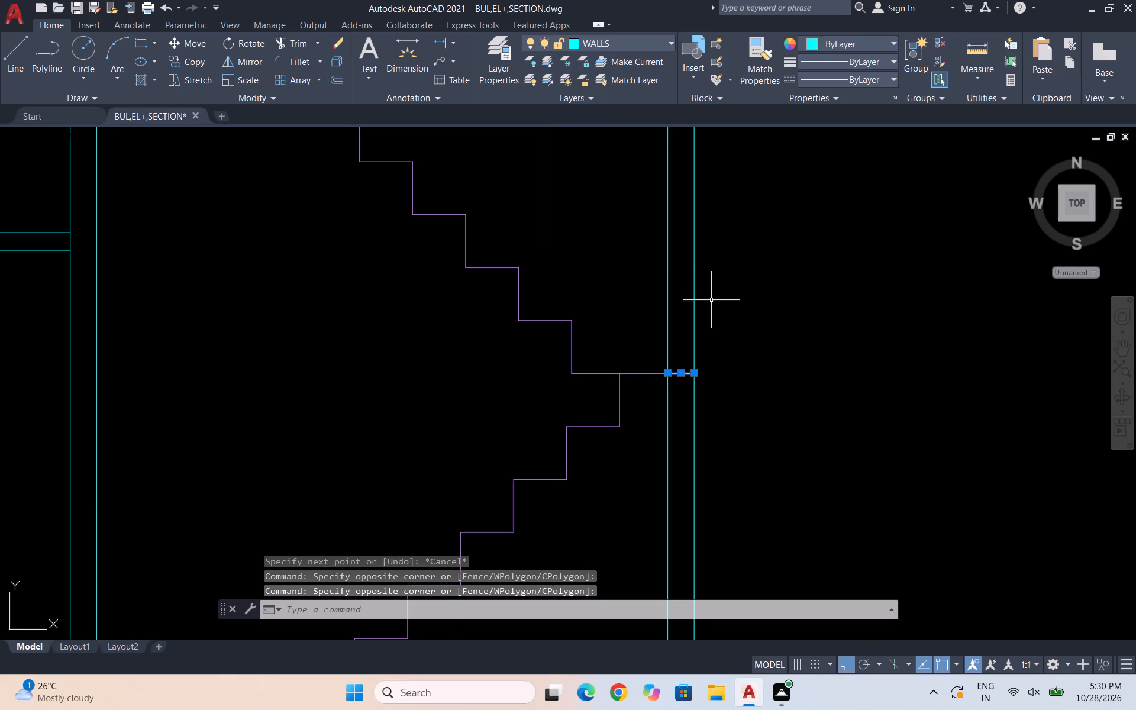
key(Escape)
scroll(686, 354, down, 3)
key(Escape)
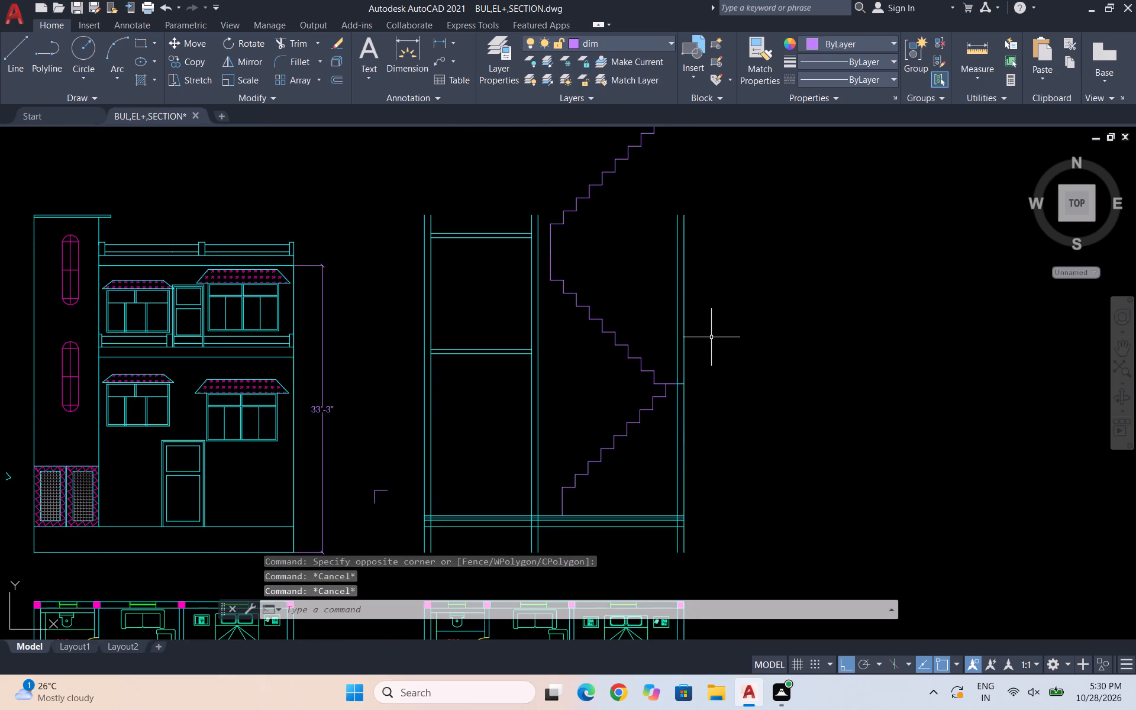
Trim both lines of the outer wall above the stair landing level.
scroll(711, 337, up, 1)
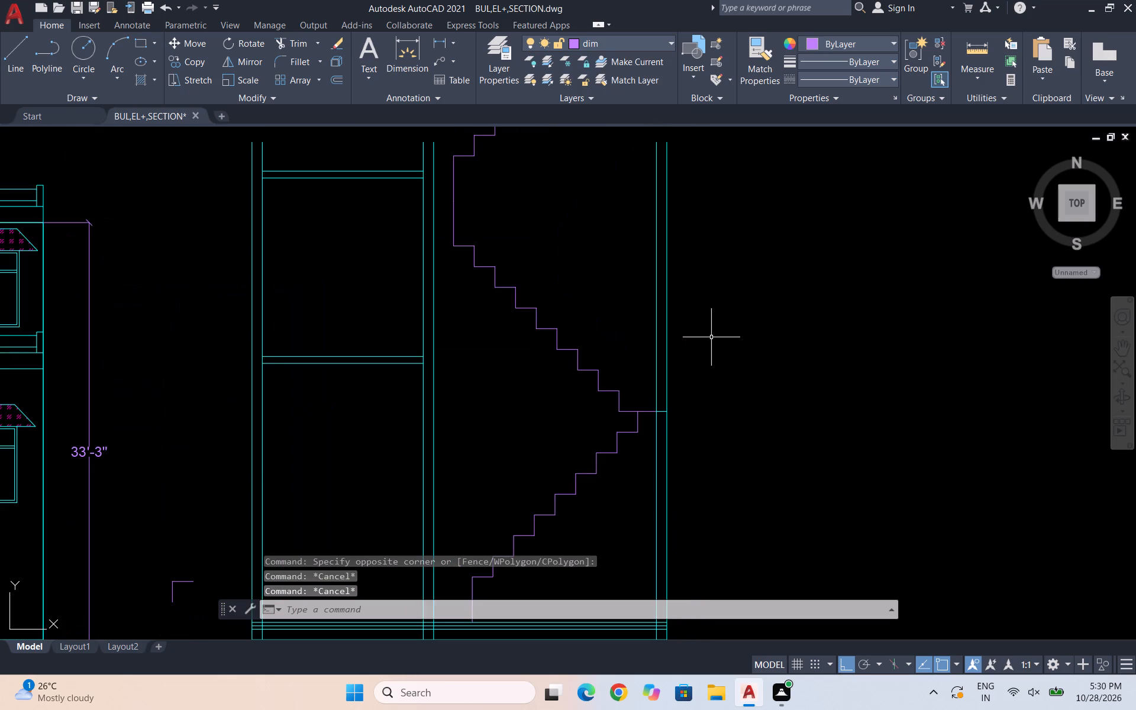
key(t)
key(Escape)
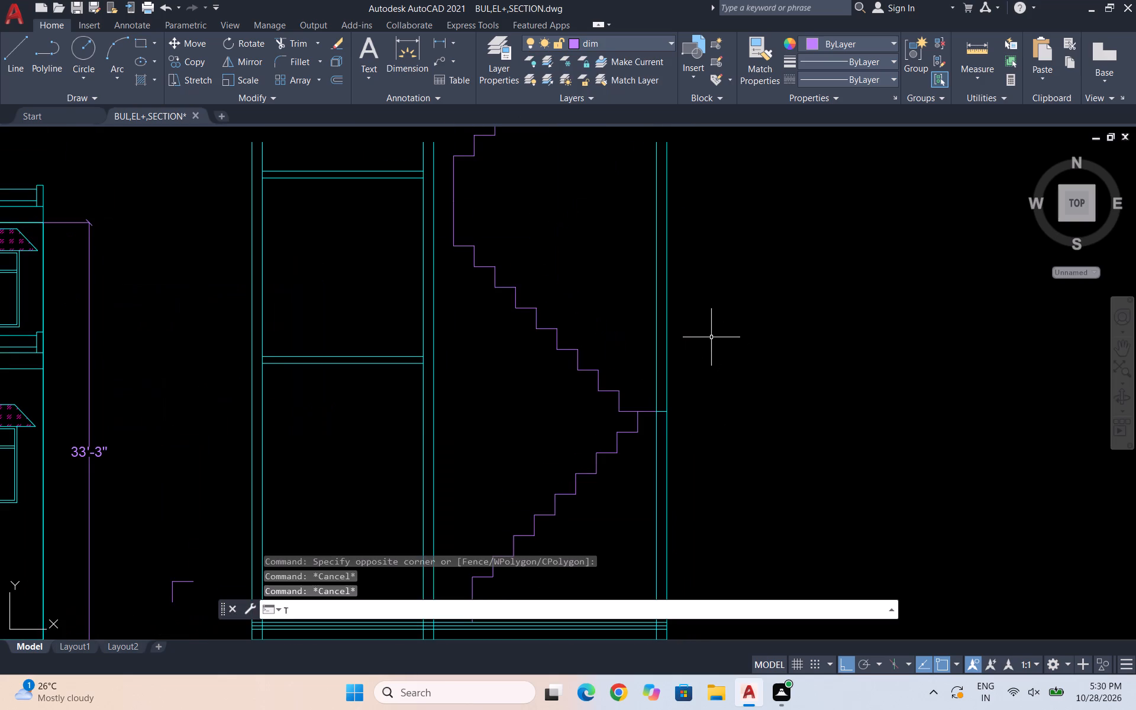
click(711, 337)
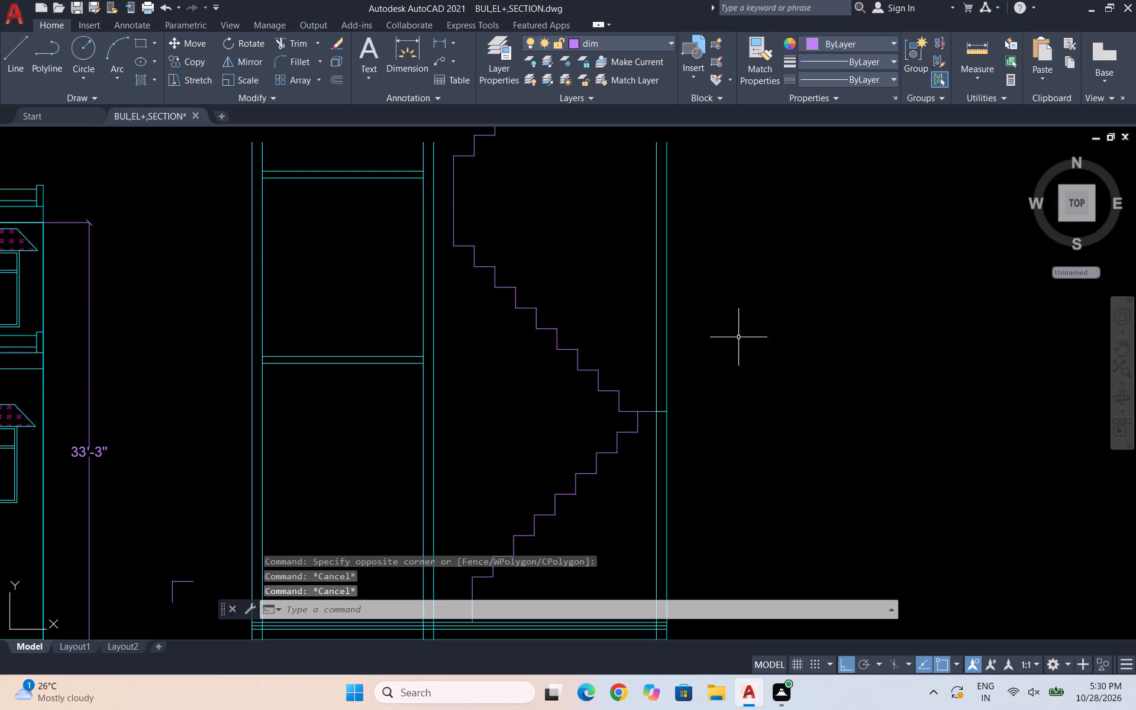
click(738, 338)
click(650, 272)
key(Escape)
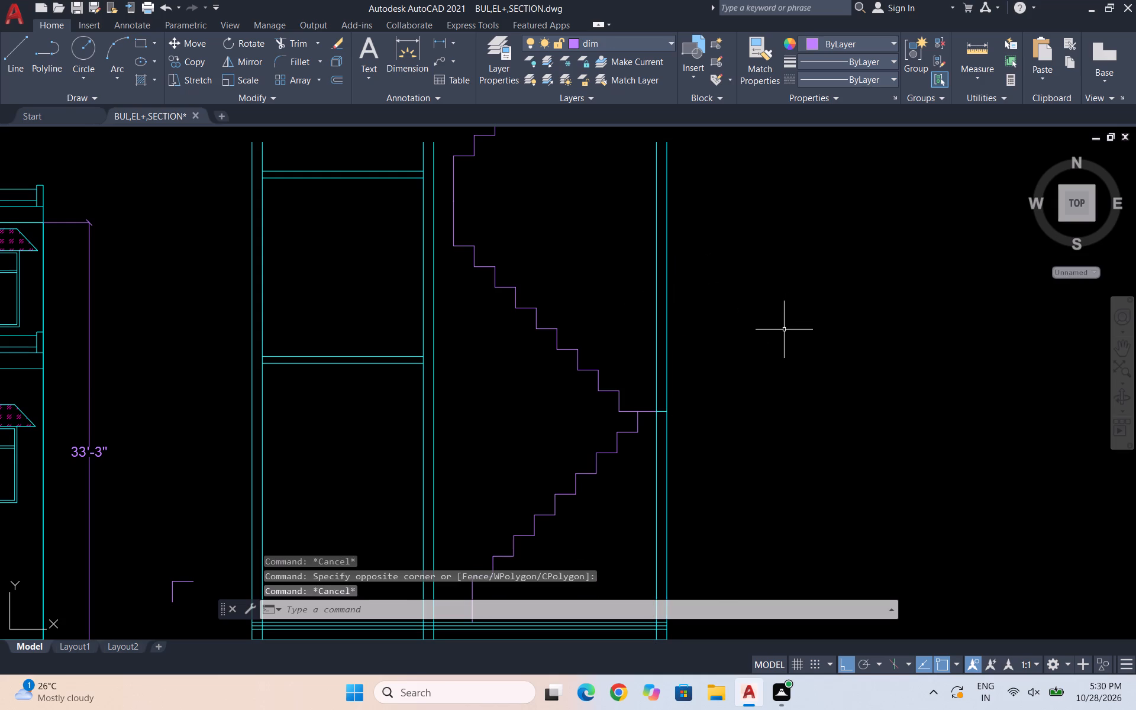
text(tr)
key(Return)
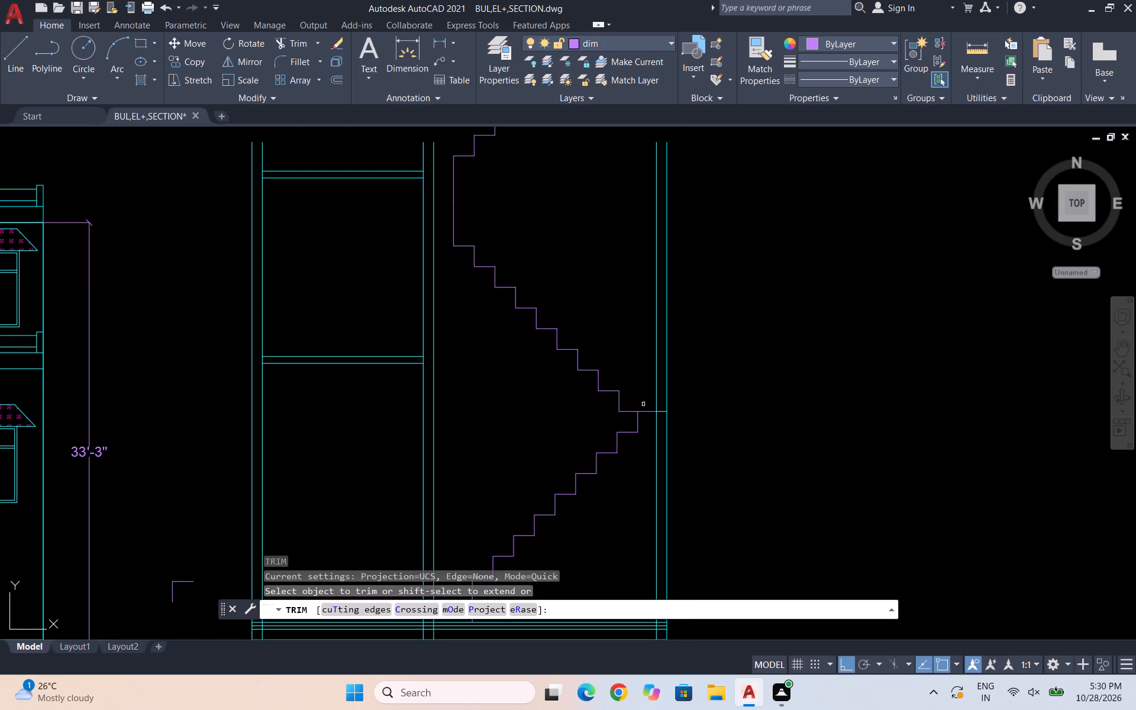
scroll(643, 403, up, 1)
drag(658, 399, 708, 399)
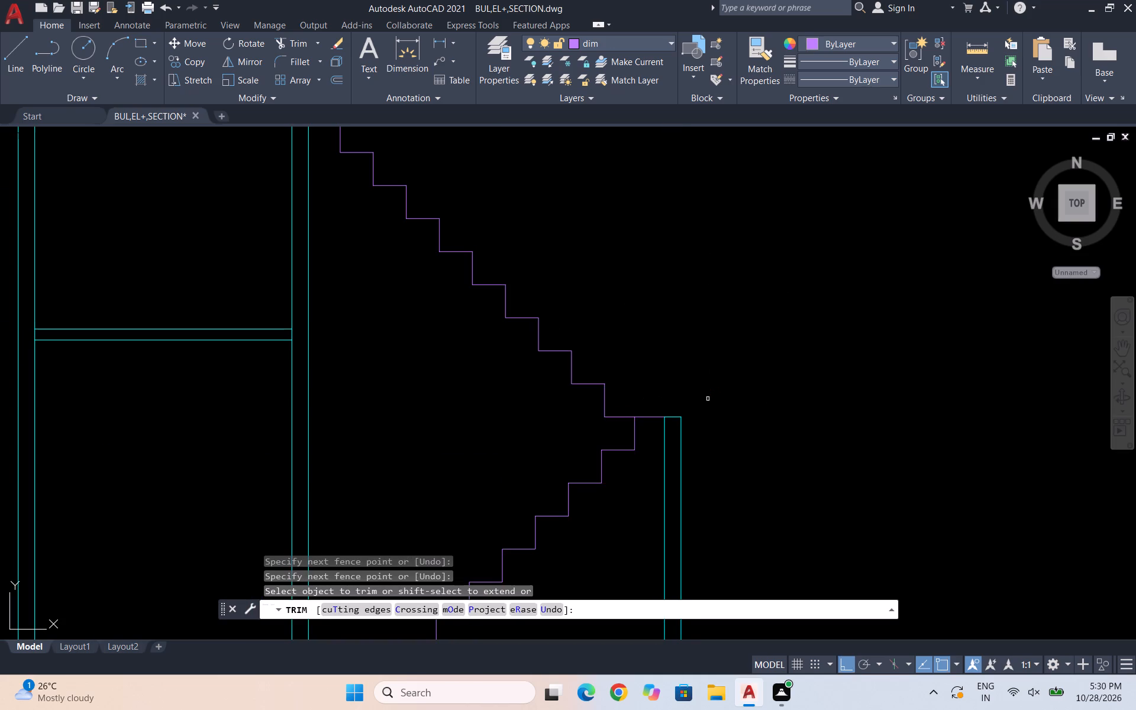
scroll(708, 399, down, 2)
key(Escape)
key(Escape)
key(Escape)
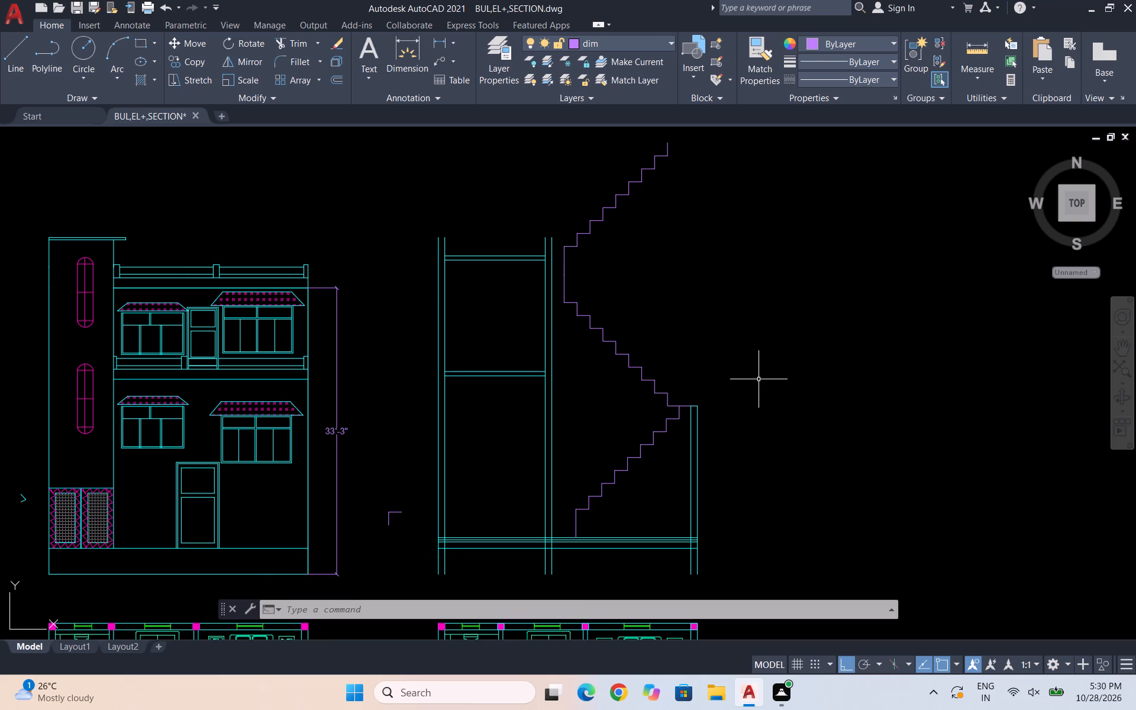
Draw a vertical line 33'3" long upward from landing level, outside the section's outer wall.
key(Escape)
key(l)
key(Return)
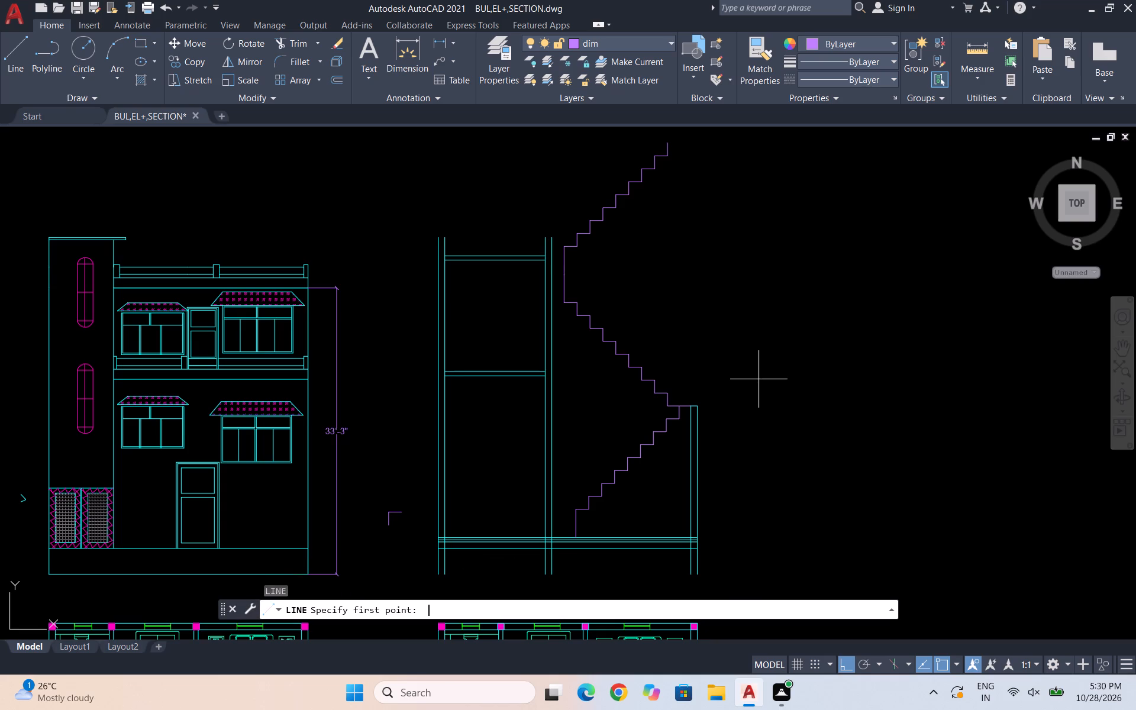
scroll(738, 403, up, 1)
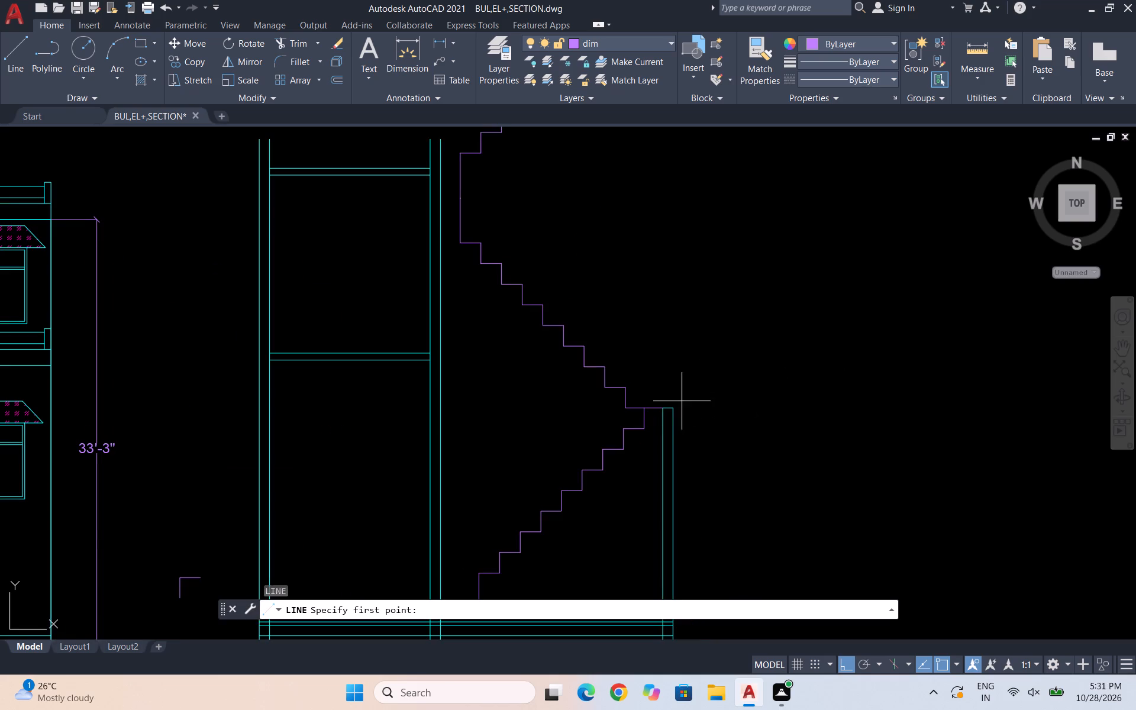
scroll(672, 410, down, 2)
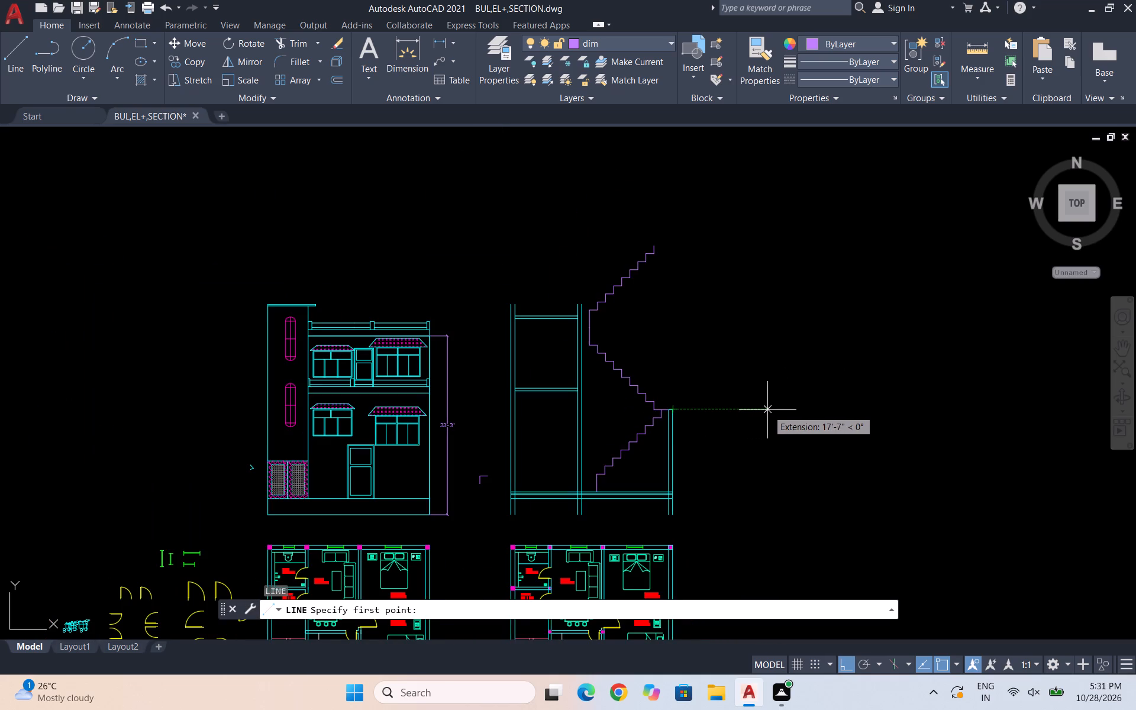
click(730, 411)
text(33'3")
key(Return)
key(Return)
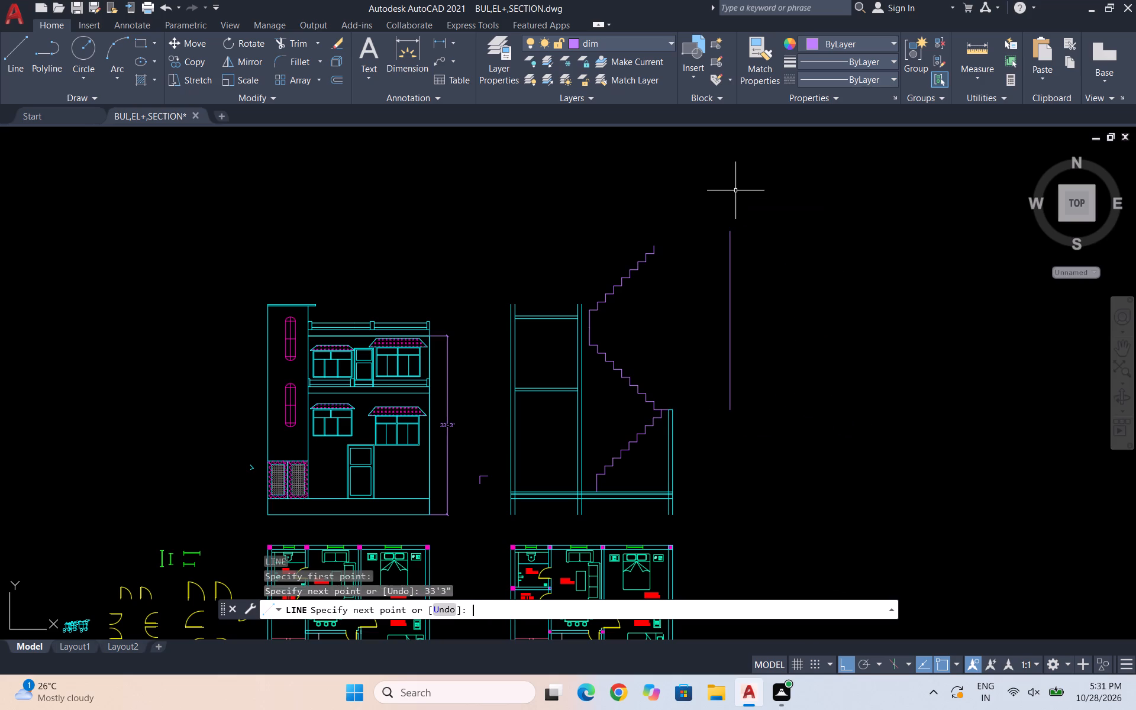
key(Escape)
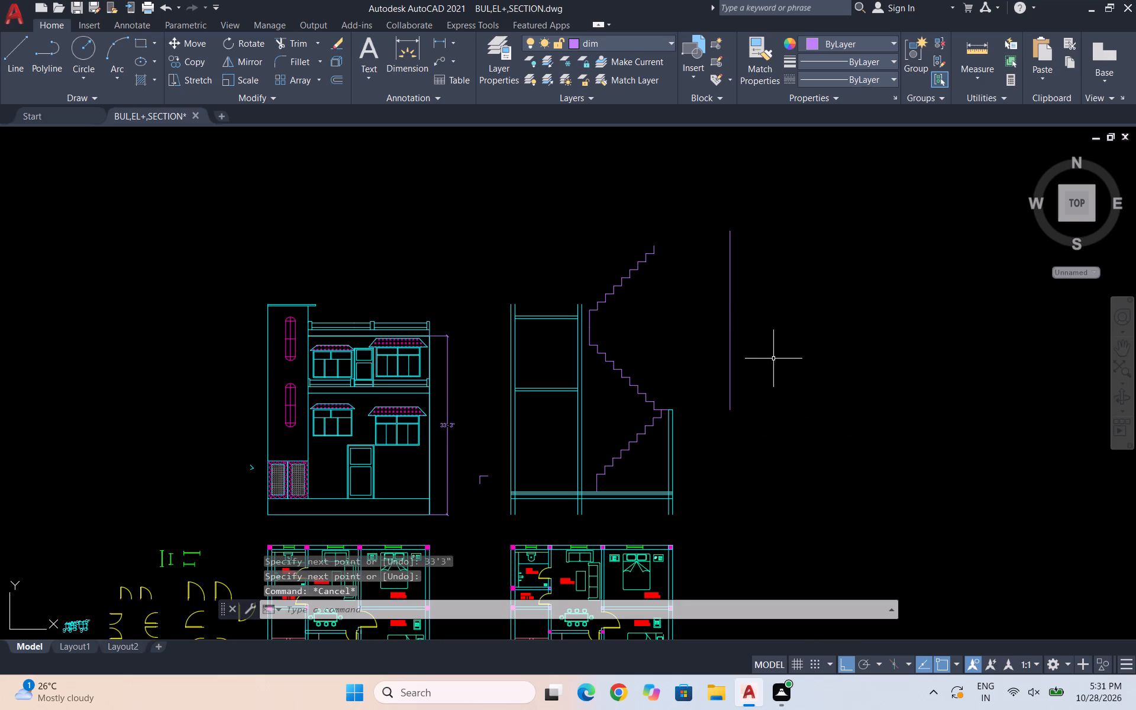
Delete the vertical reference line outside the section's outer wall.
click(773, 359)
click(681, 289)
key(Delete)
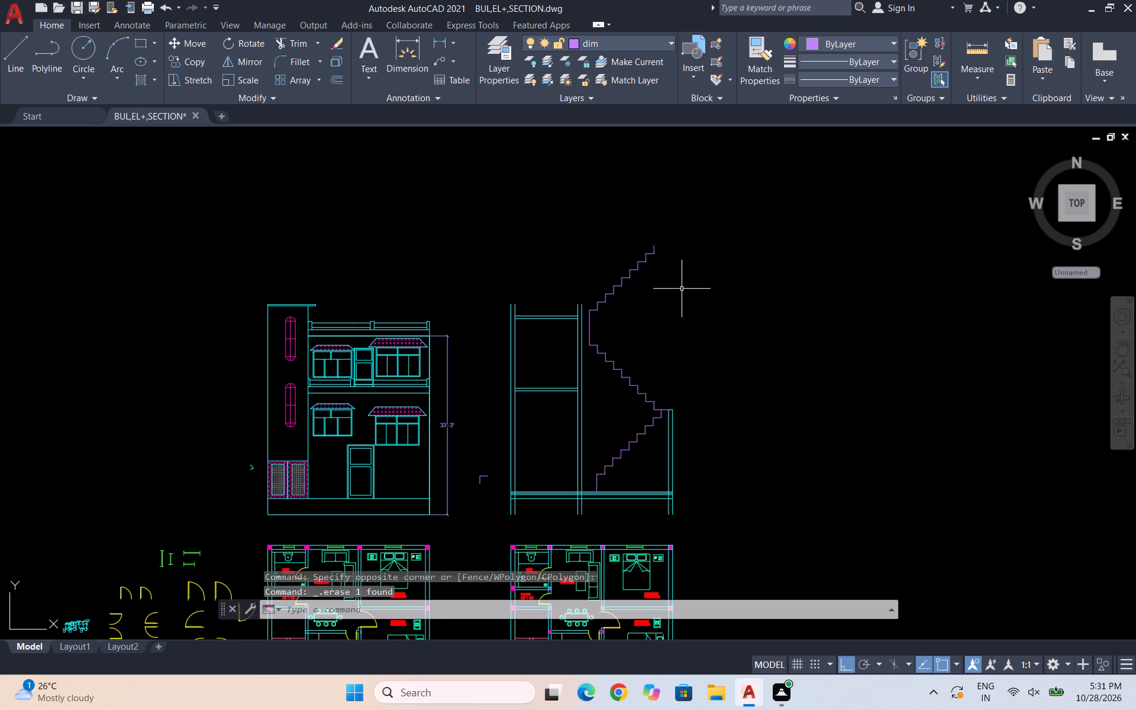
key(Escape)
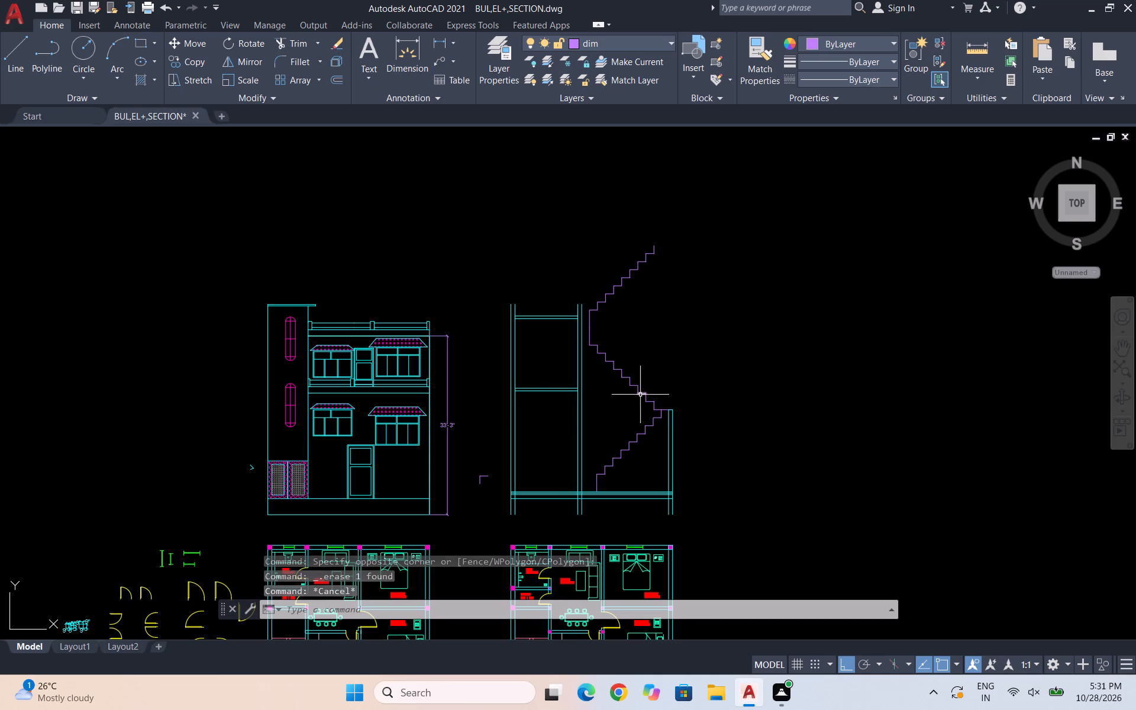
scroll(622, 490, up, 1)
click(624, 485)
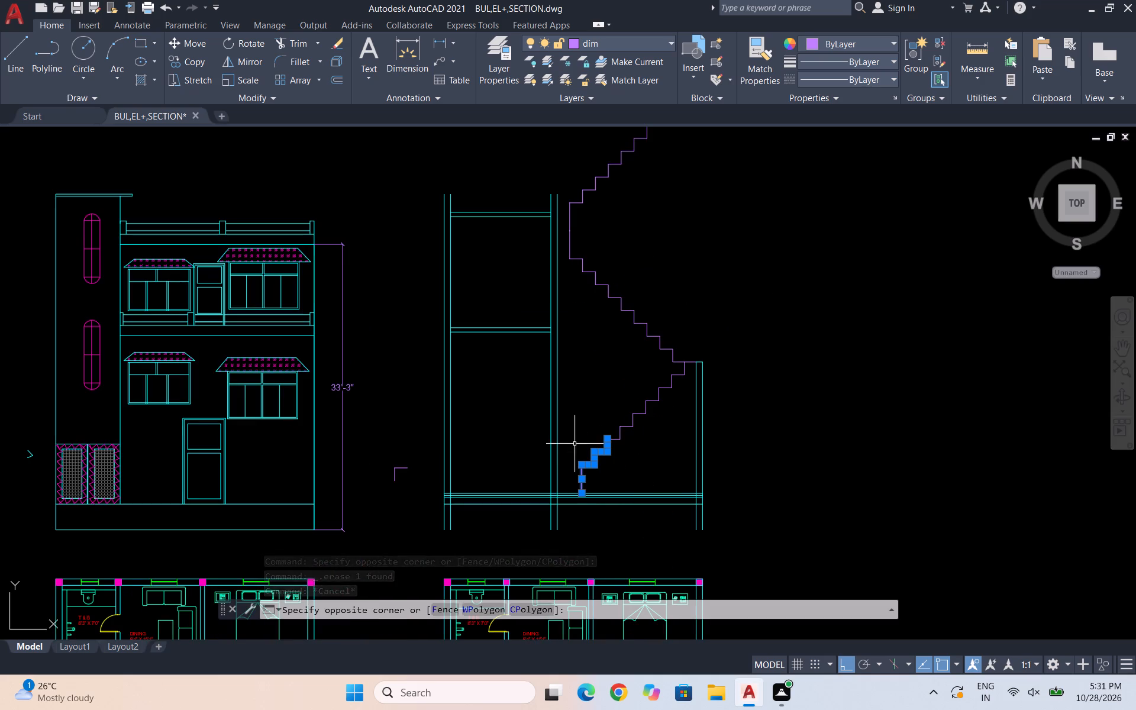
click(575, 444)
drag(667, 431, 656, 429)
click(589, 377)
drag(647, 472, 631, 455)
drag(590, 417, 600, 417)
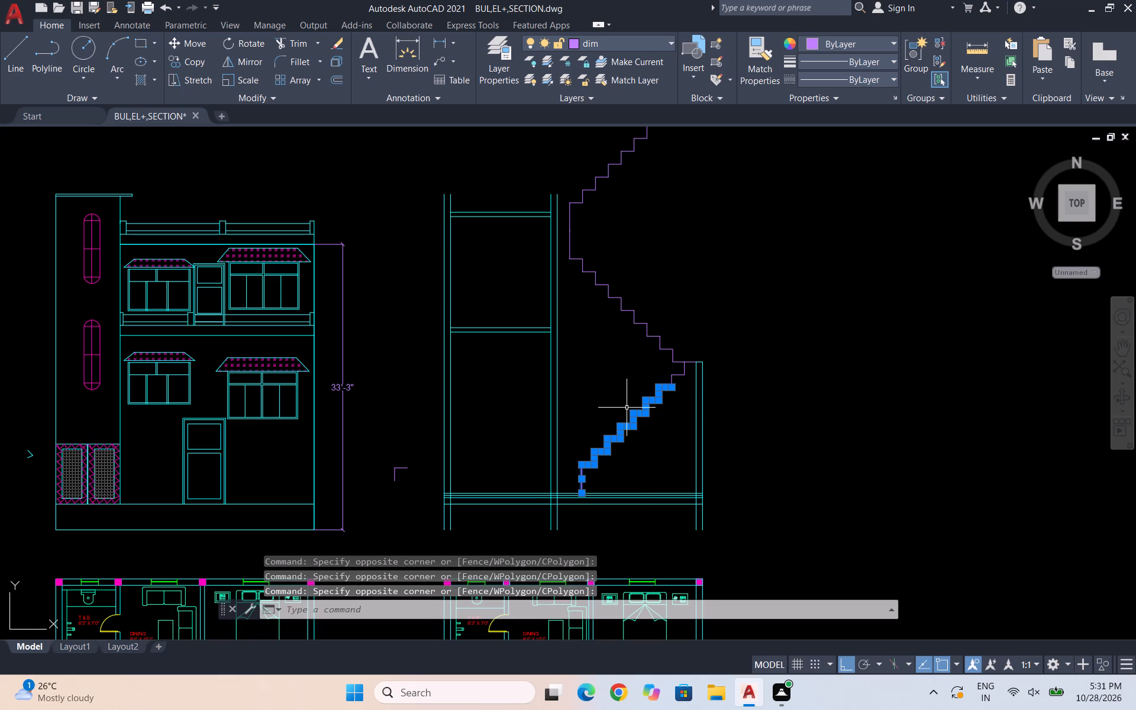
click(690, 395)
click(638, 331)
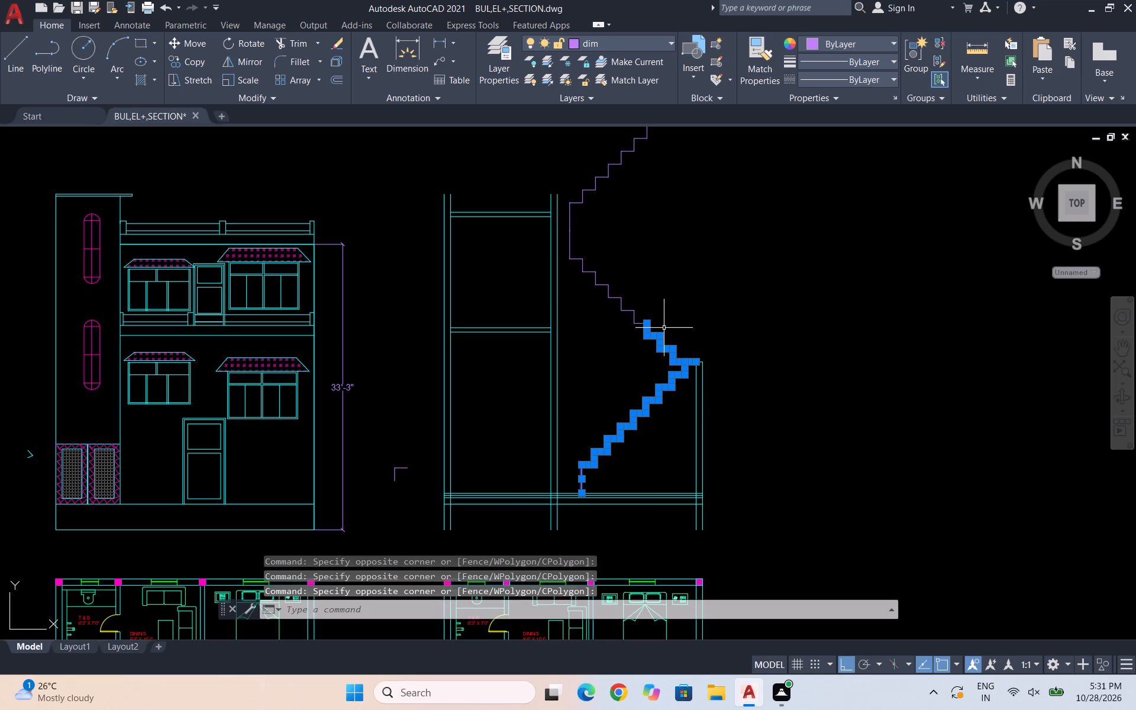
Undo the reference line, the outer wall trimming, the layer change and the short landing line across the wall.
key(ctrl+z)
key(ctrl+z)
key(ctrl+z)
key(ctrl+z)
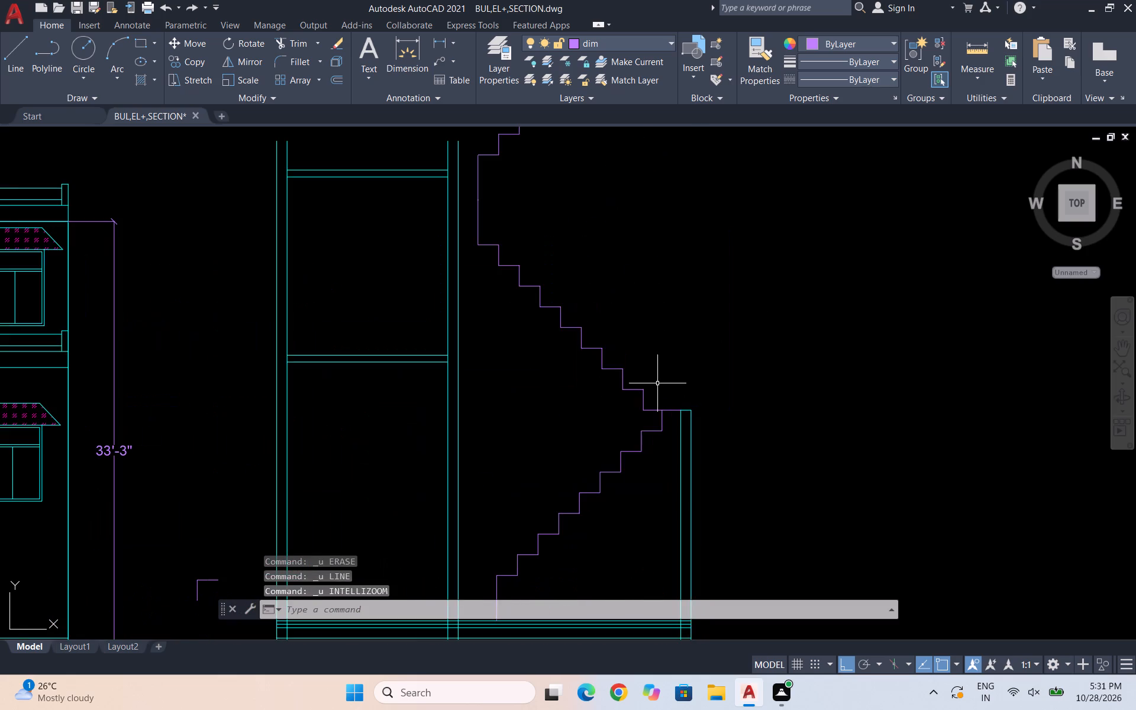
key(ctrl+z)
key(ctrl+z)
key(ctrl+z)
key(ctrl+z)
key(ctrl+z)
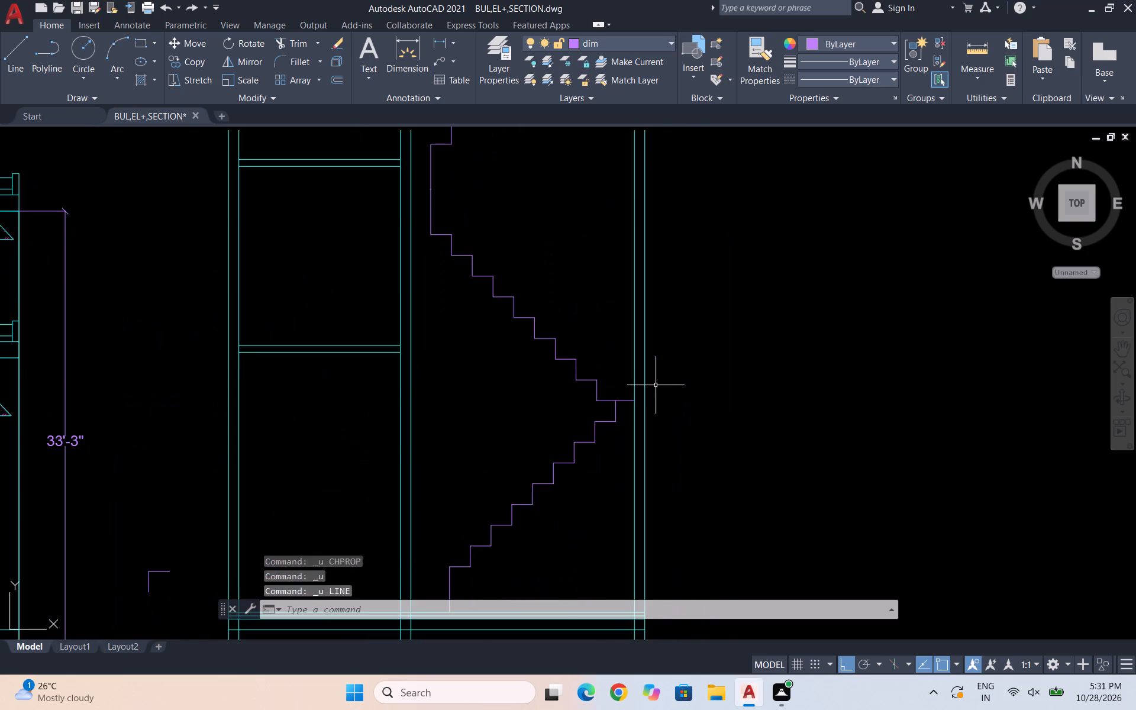
Undo the upward mirrors of the stair flight, the related deletions, and the move that joined the two lower flights.
key(ctrl+z)
key(ctrl+z)
key(ctrl+z)
key(ctrl+z)
key(ctrl+z)
key(ctrl+z)
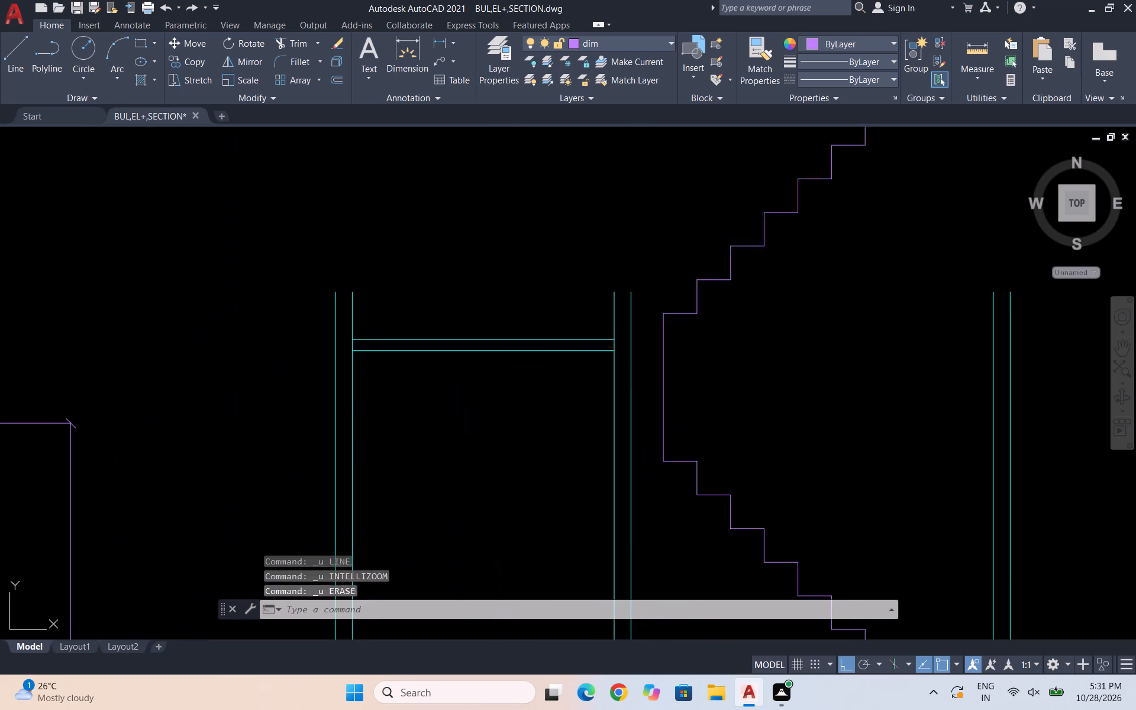
key(ctrl+z)
key(ctrl+z)
key(ctrl+z)
key(ctrl+z)
key(ctrl+z)
key(ctrl+z)
key(ctrl+z)
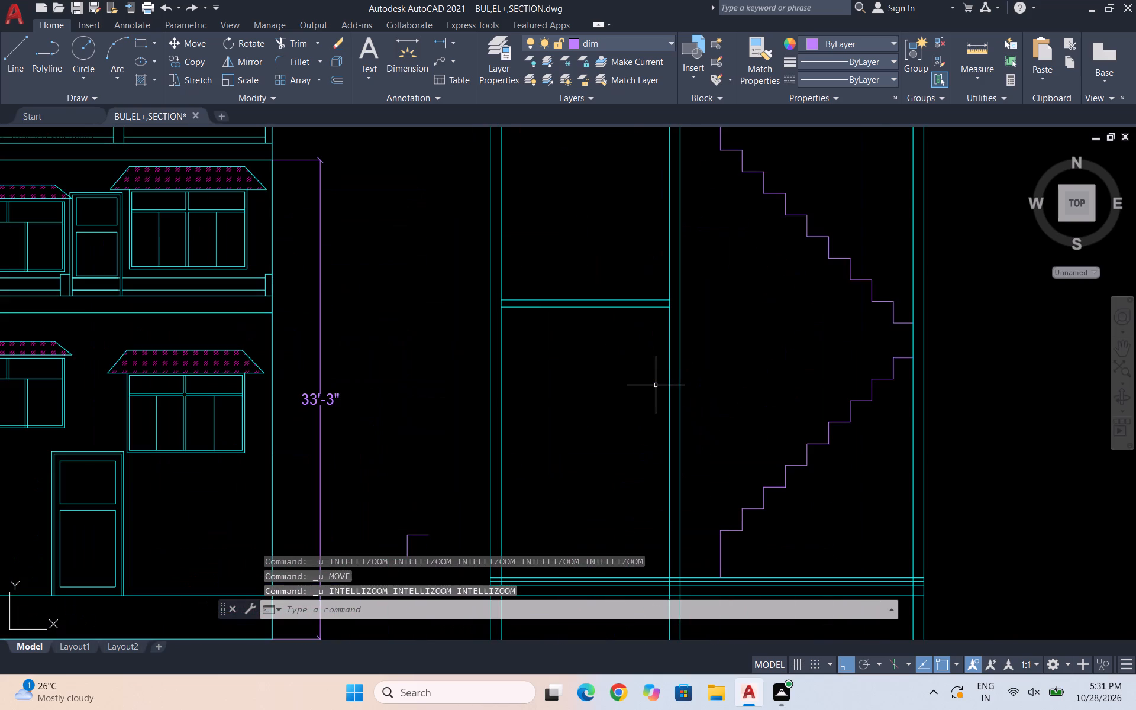
Undo the remaining mirror of the stair flight in the section.
key(ctrl+z)
Move the whole stair flight out of the section into the empty space beyond its outer wall.
scroll(755, 381, down, 1)
scroll(811, 466, up, 1)
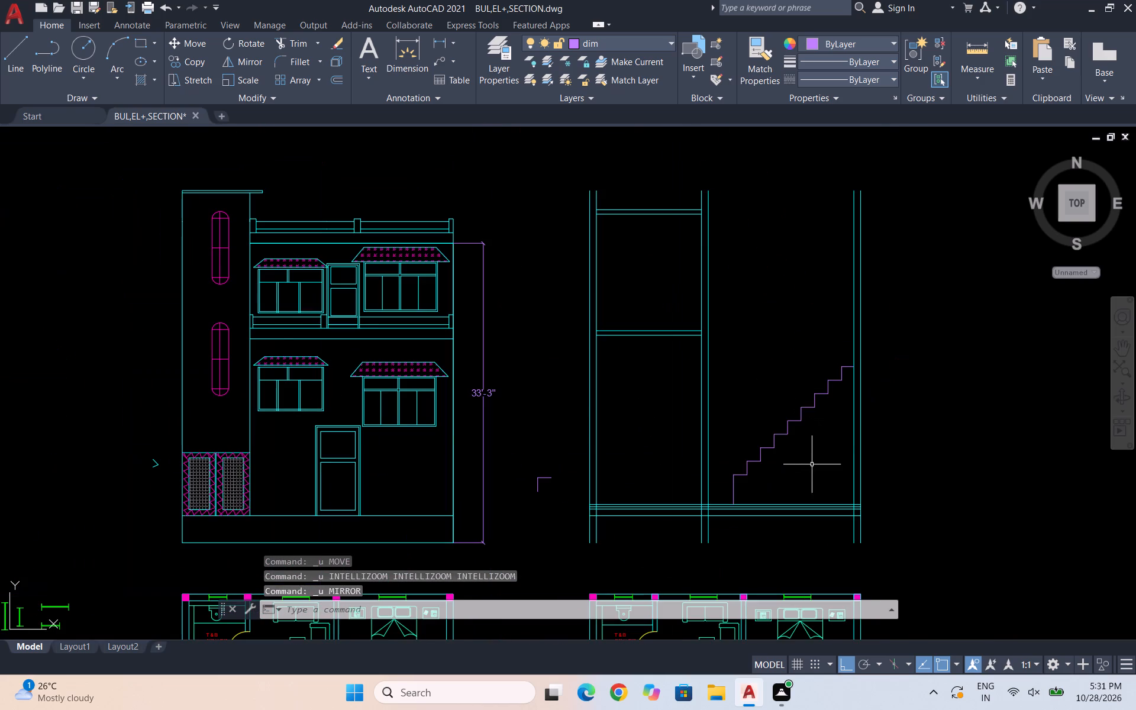
click(811, 466)
click(736, 367)
drag(762, 519, 756, 513)
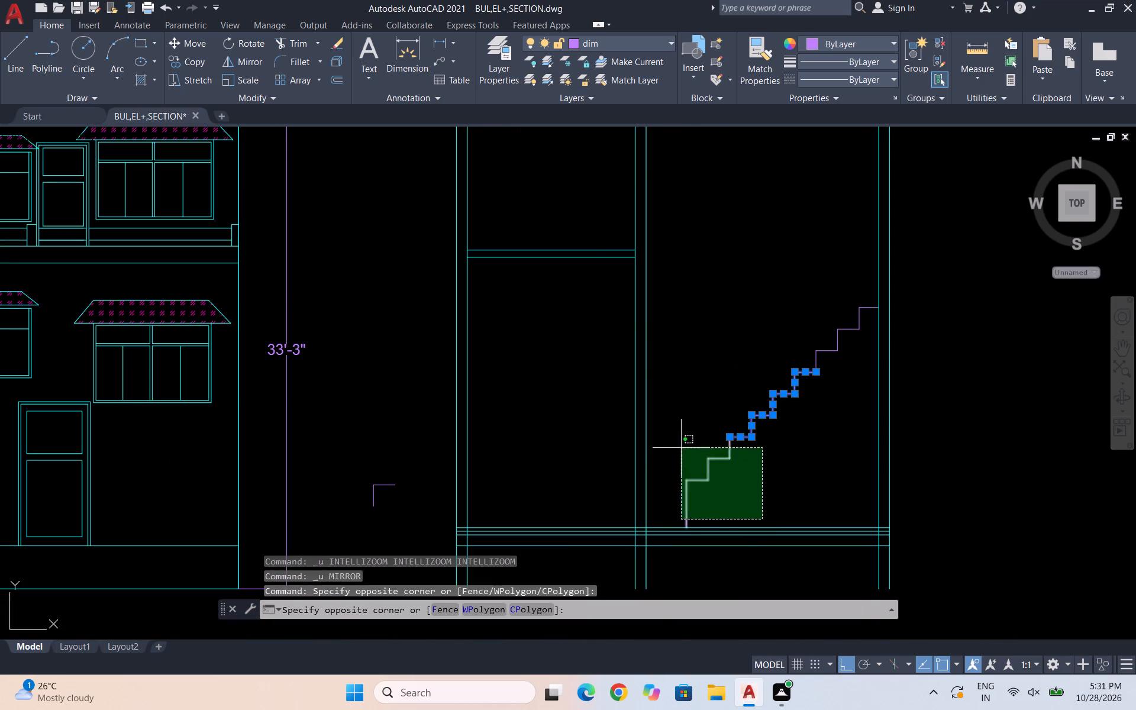
click(681, 448)
drag(866, 439, 853, 417)
click(770, 272)
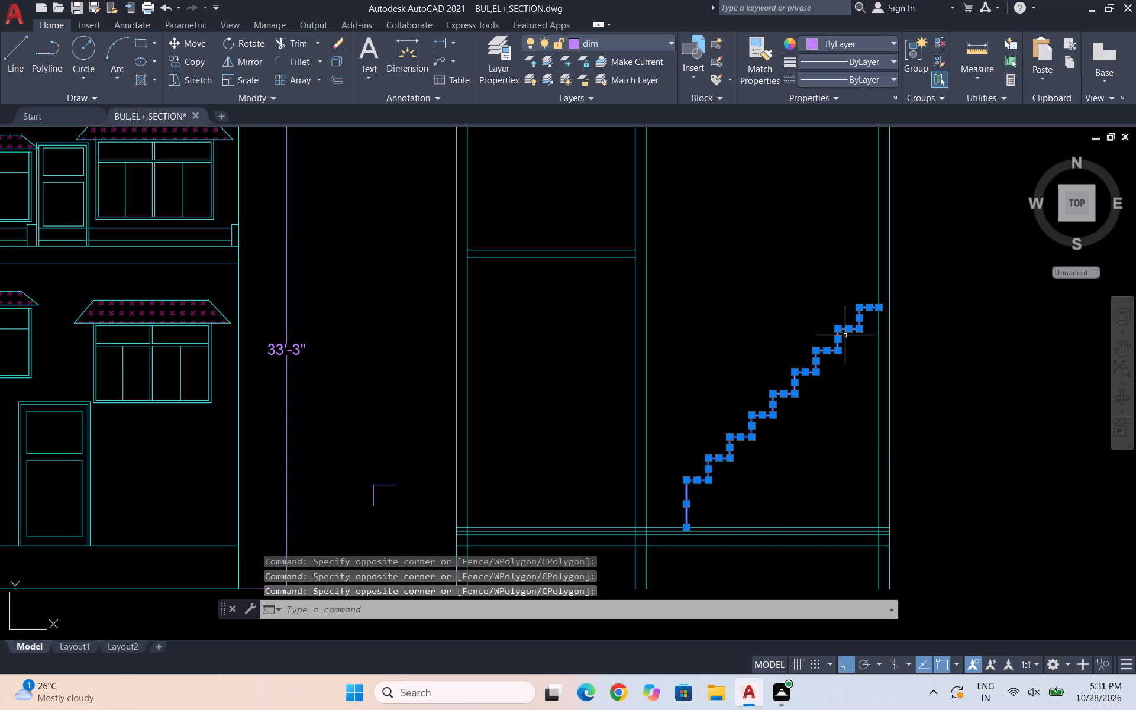
key(m)
key(Return)
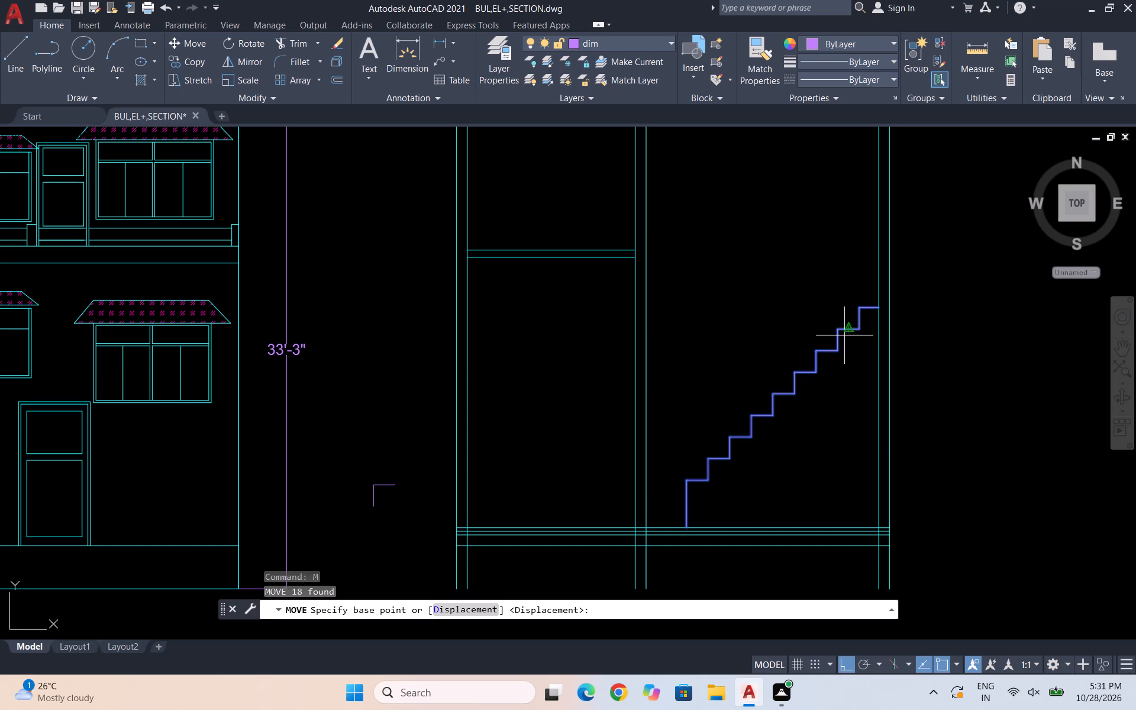
scroll(888, 250, down, 1)
scroll(741, 339, down, 1)
scroll(845, 286, up, 1)
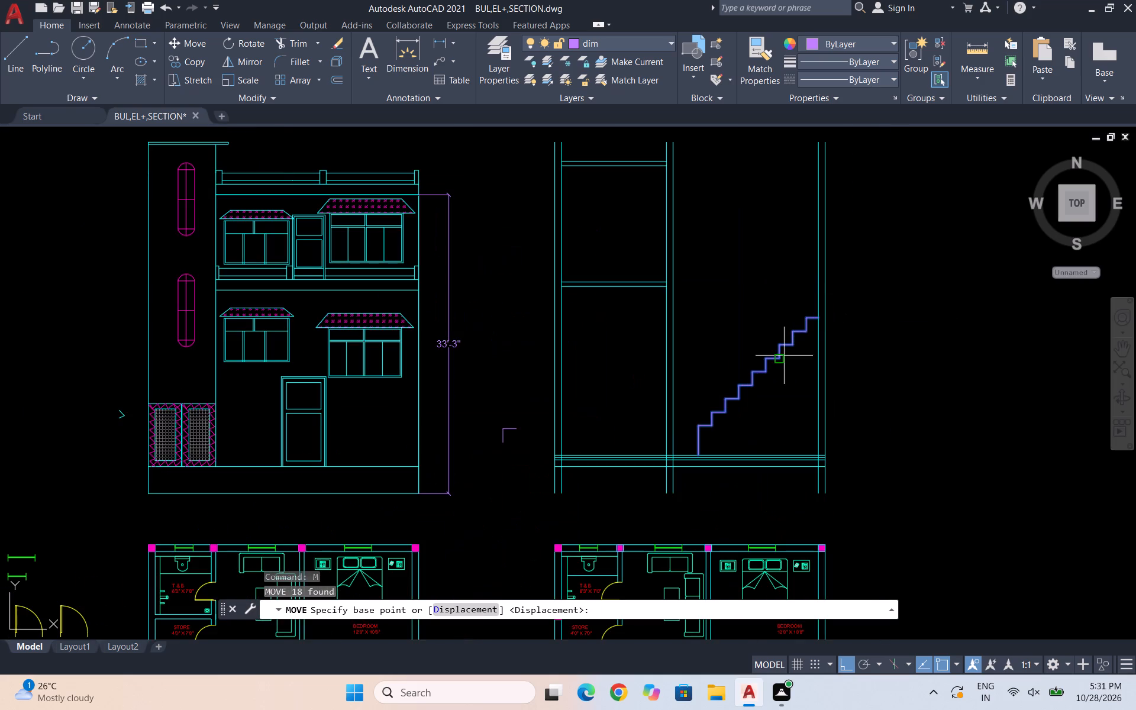
scroll(848, 301, up, 2)
click(773, 348)
scroll(758, 348, down, 3)
click(979, 341)
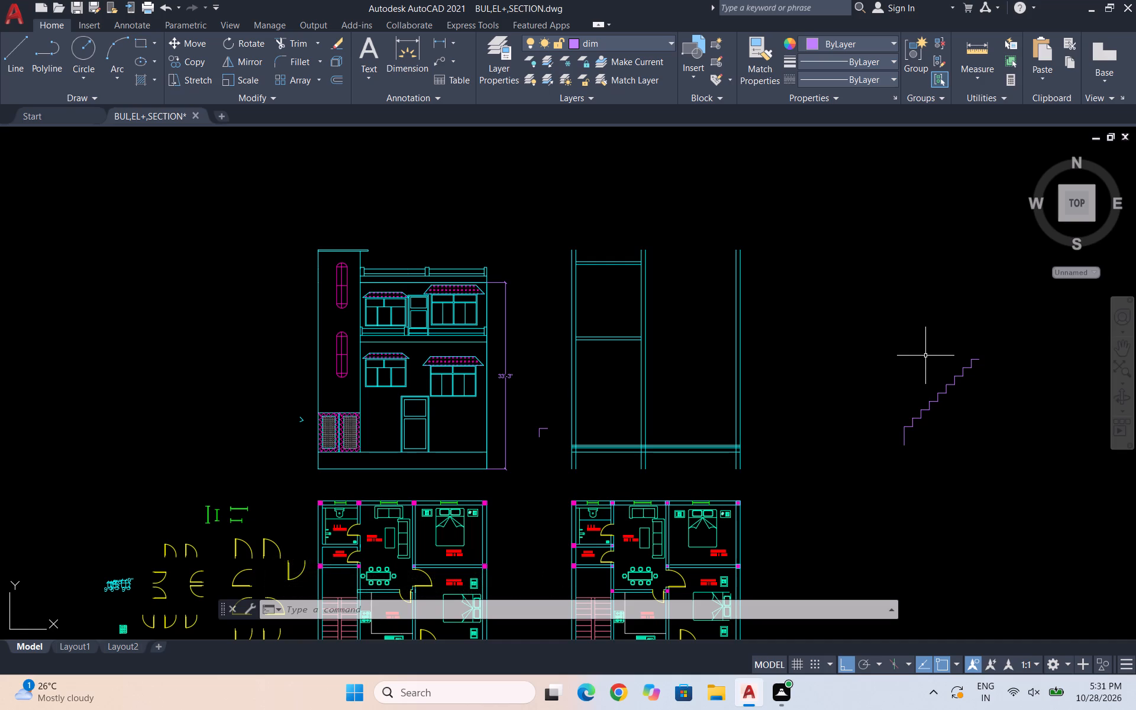
key(Escape)
key(Escape)
key(Escape)
key(Escape)
key(Escape)
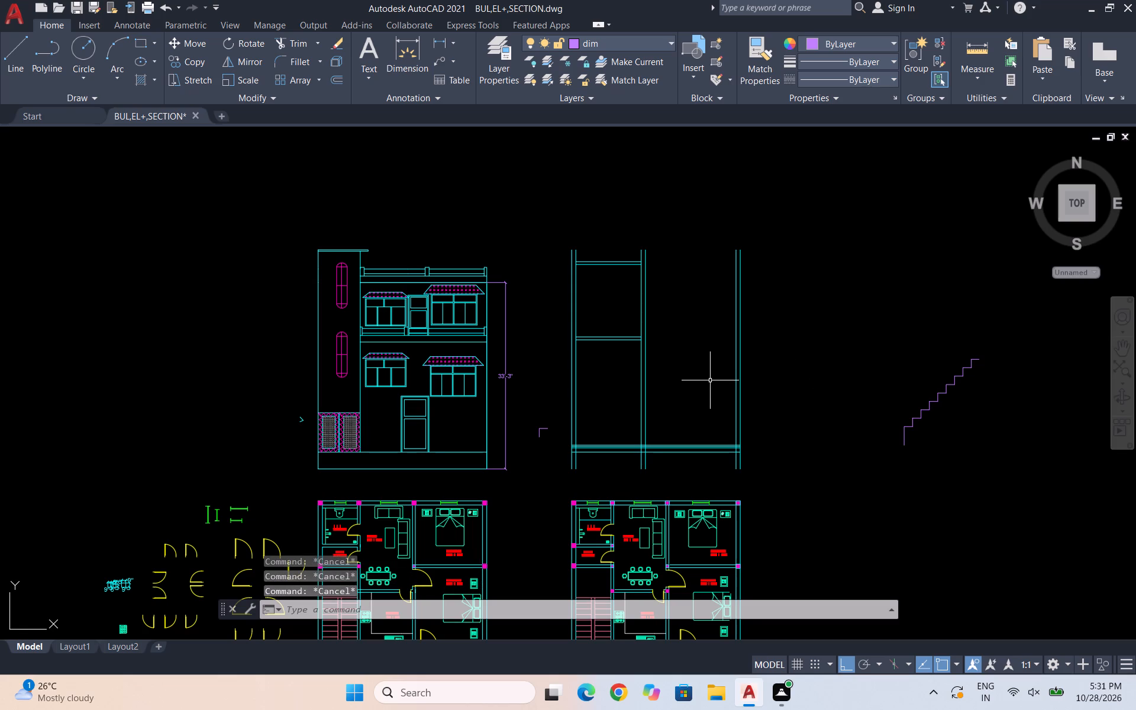
key(Escape)
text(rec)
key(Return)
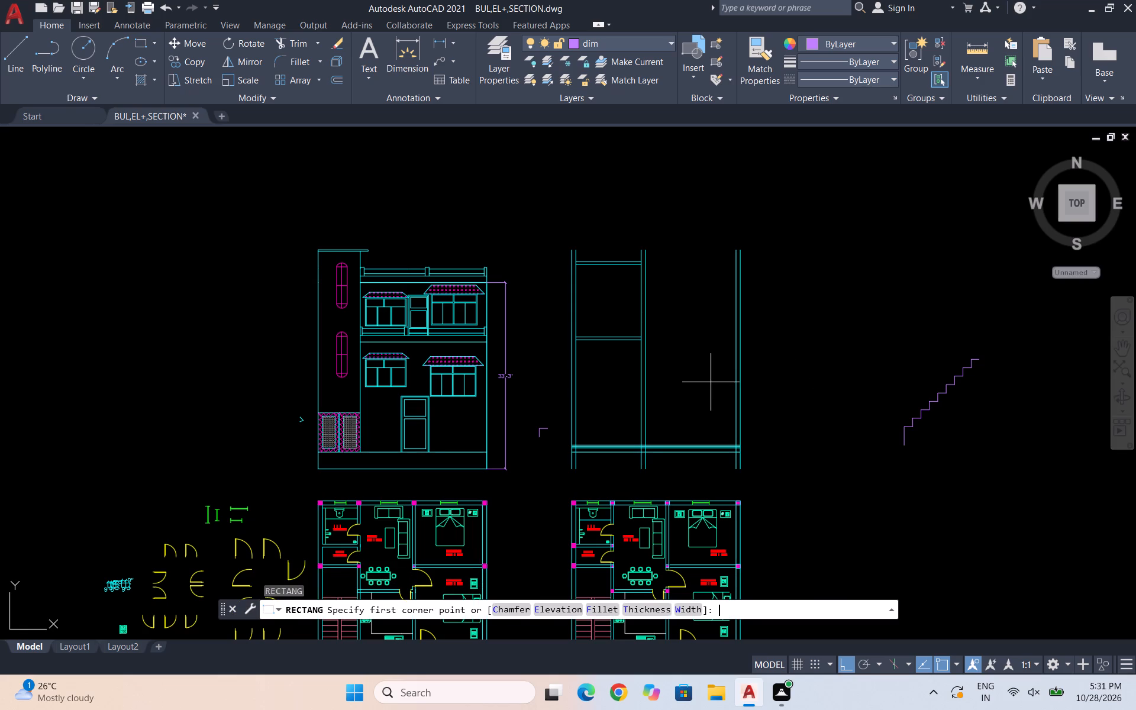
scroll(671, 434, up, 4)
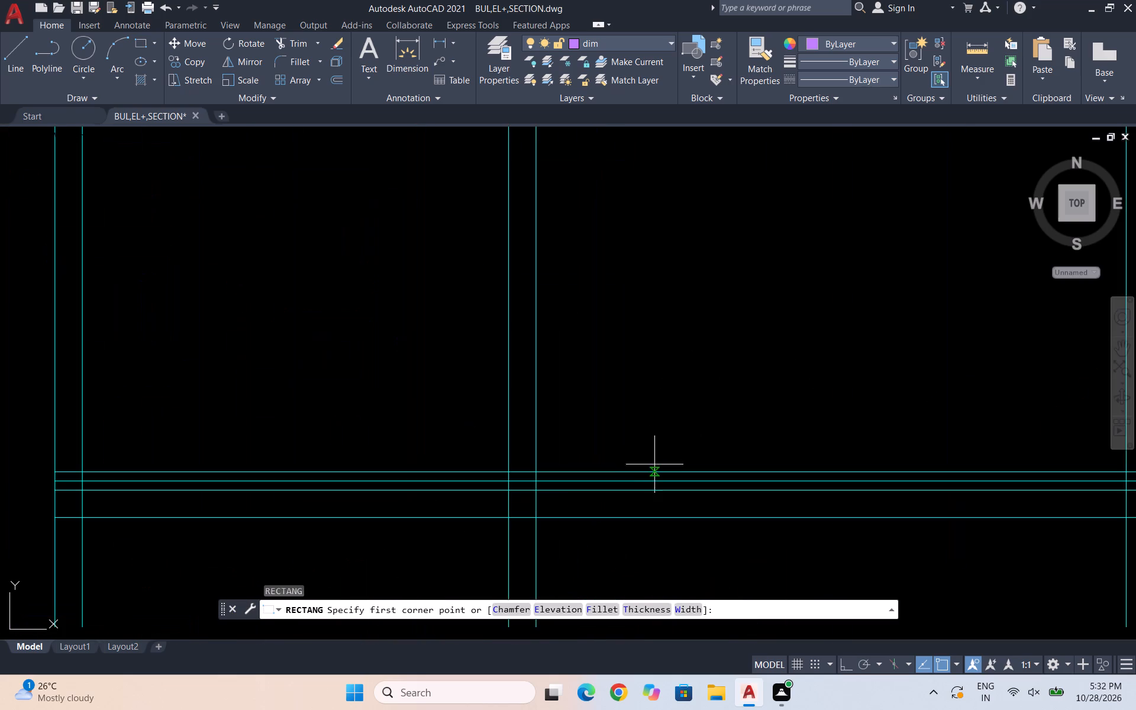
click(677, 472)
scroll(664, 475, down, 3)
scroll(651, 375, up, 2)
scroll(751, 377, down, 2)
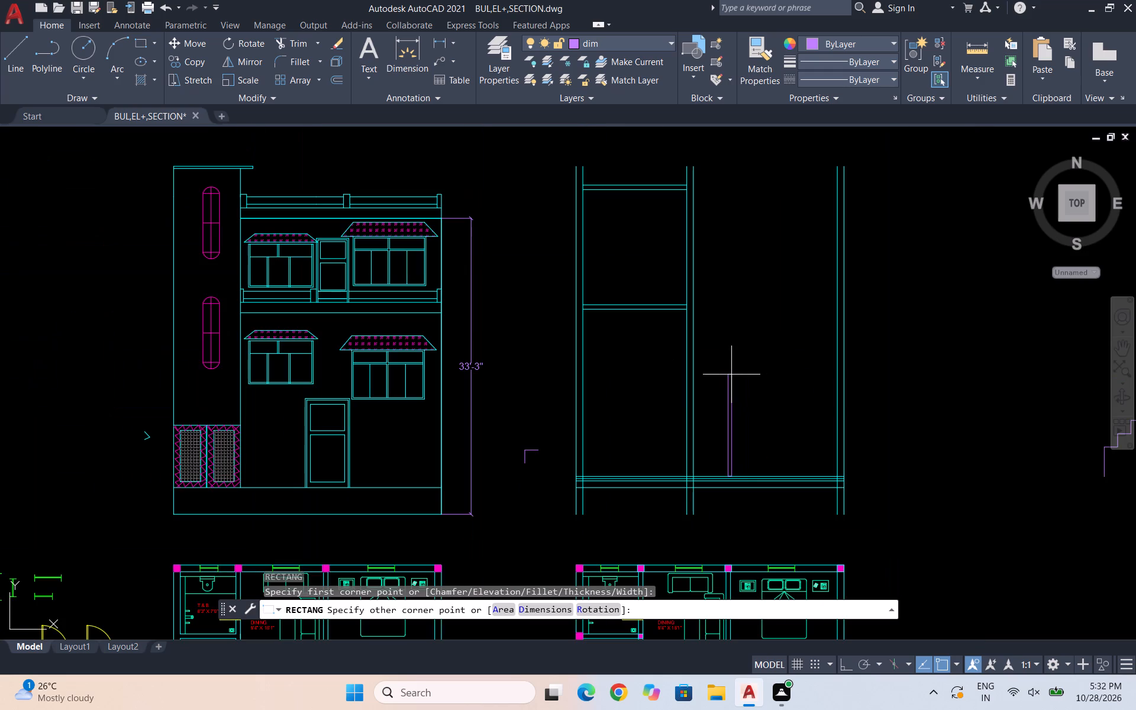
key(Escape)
Assign the ground-floor door in the front elevation, including its frame and panels, to the DOORS layer.
drag(359, 478, 335, 459)
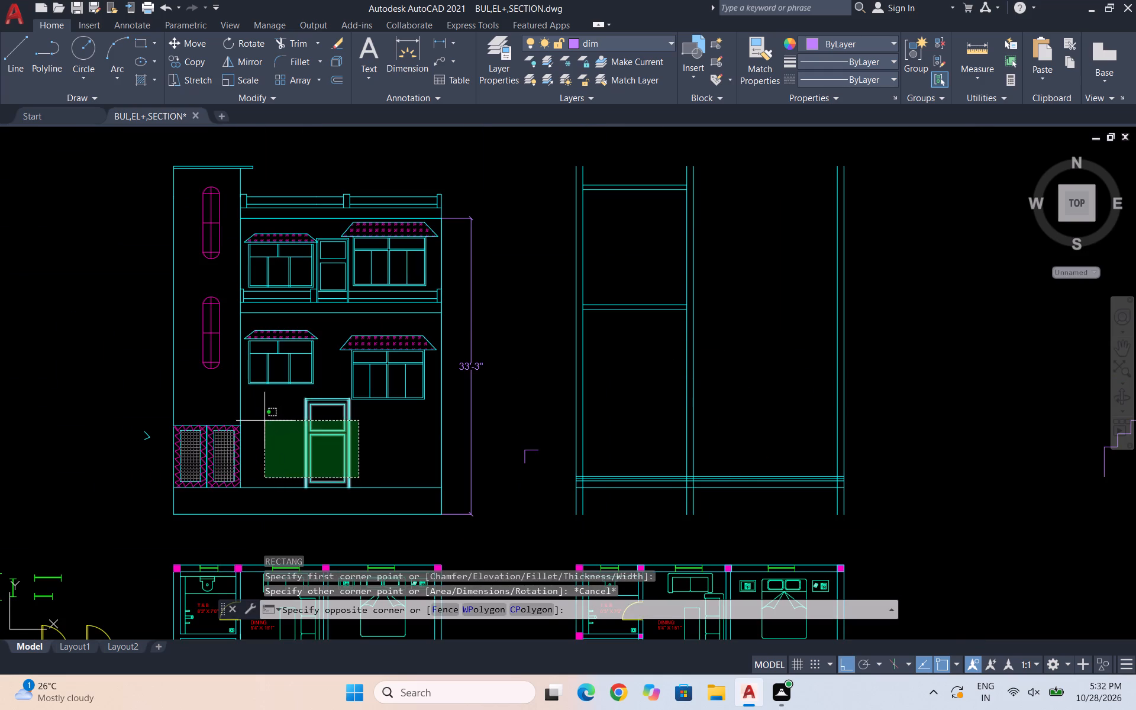
click(262, 409)
scroll(273, 415, up, 3)
drag(538, 405, 525, 391)
click(457, 328)
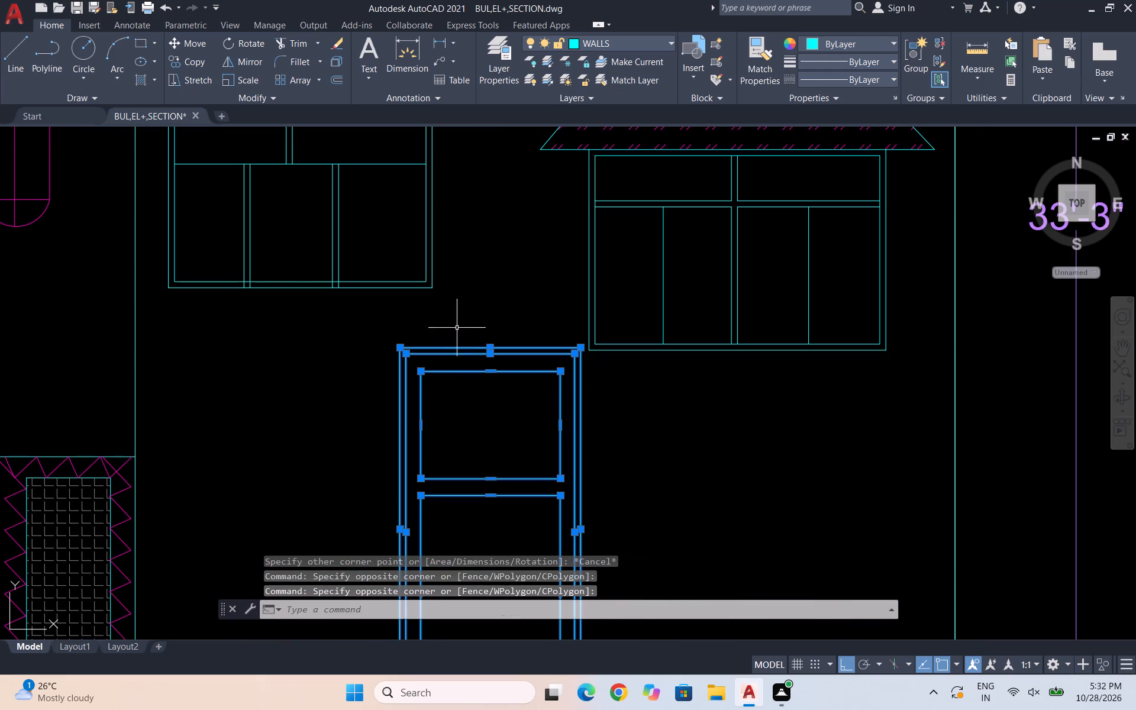
click(606, 35)
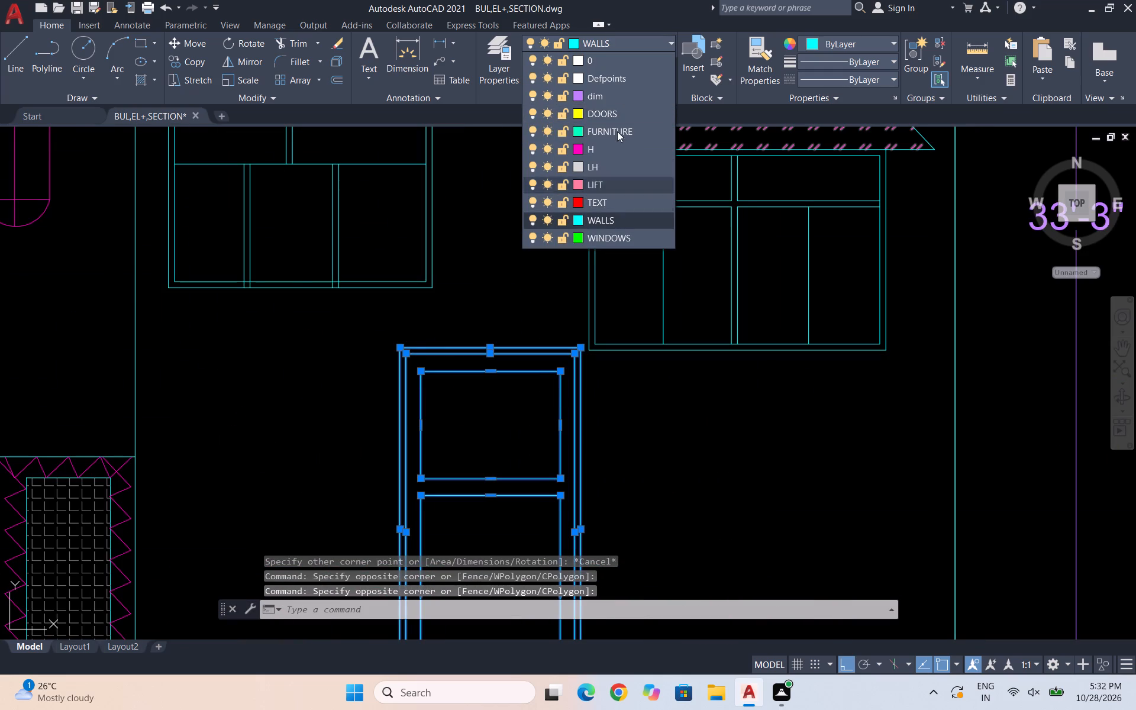
click(624, 111)
scroll(437, 567, down, 2)
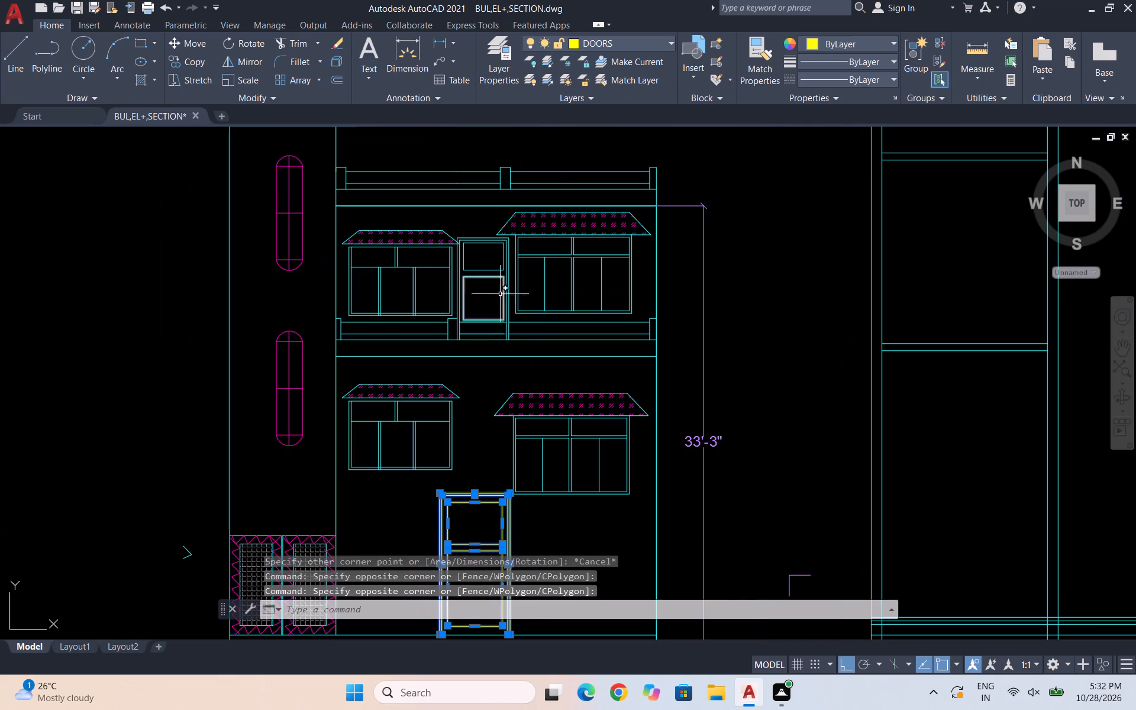
scroll(494, 283, up, 3)
key(Escape)
Assign the upper-floor balcony door in the front elevation, including its frame and panels, to the DOORS layer.
scroll(554, 428, up, 2)
drag(554, 428, 508, 412)
click(324, 367)
scroll(380, 387, down, 2)
drag(270, 403, 262, 392)
click(241, 364)
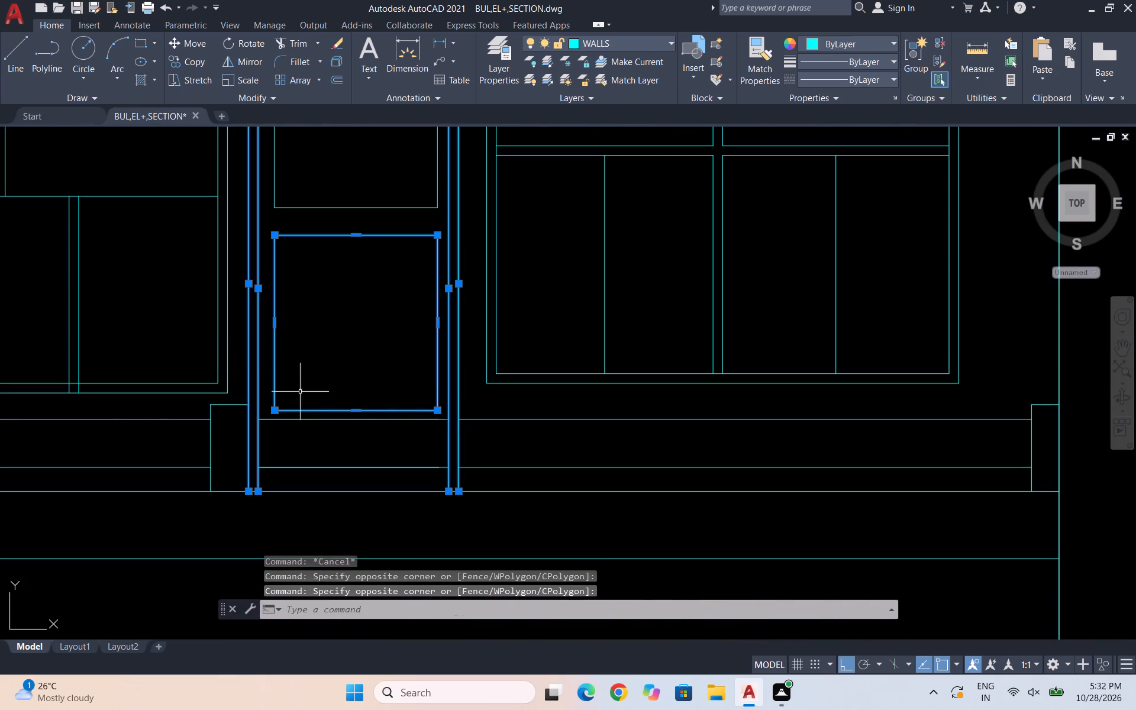
scroll(302, 414, down, 3)
click(312, 382)
click(302, 357)
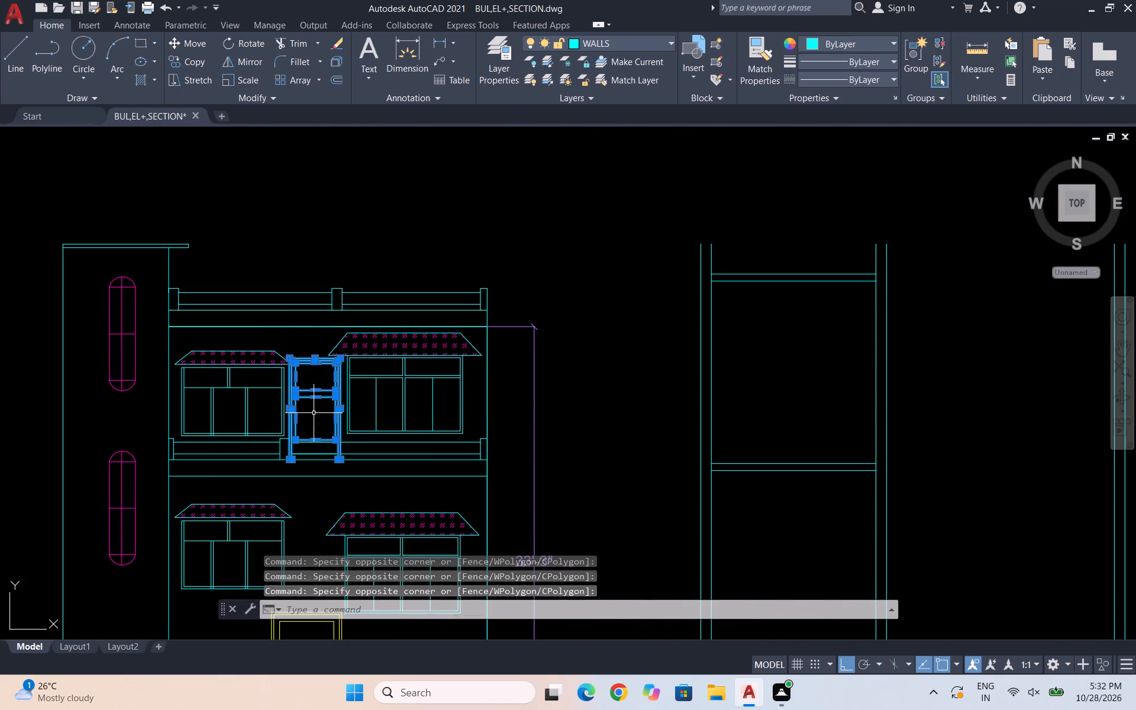
scroll(320, 447, up, 3)
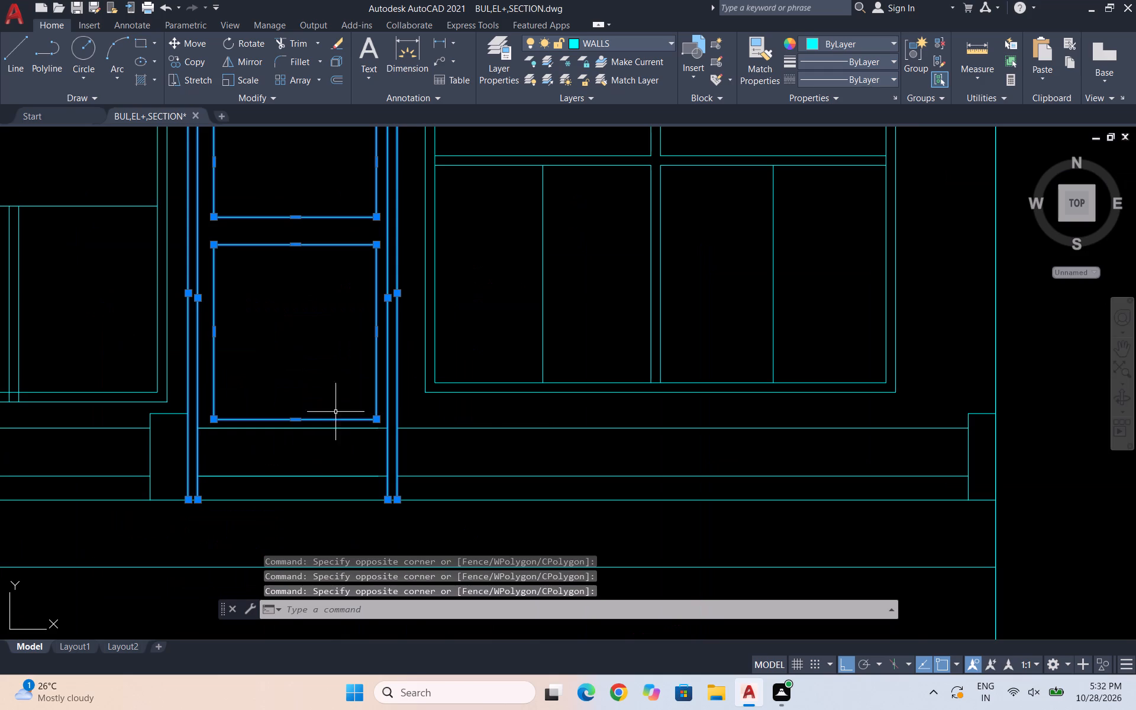
scroll(342, 396, down, 3)
click(592, 48)
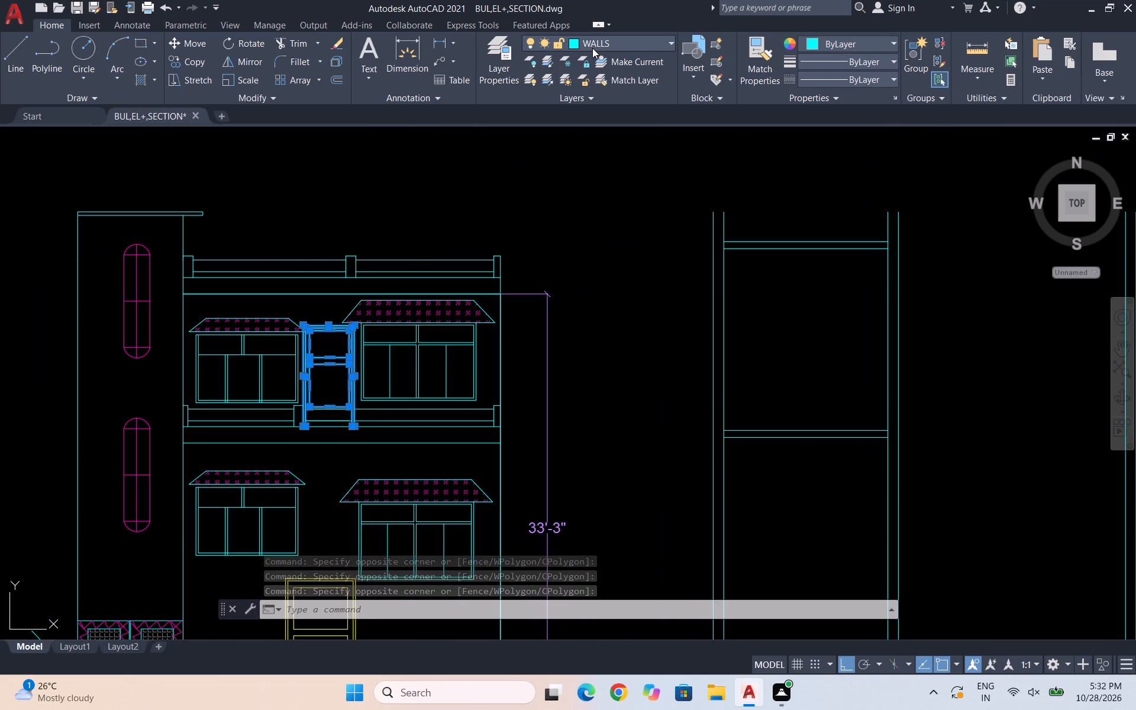
click(625, 117)
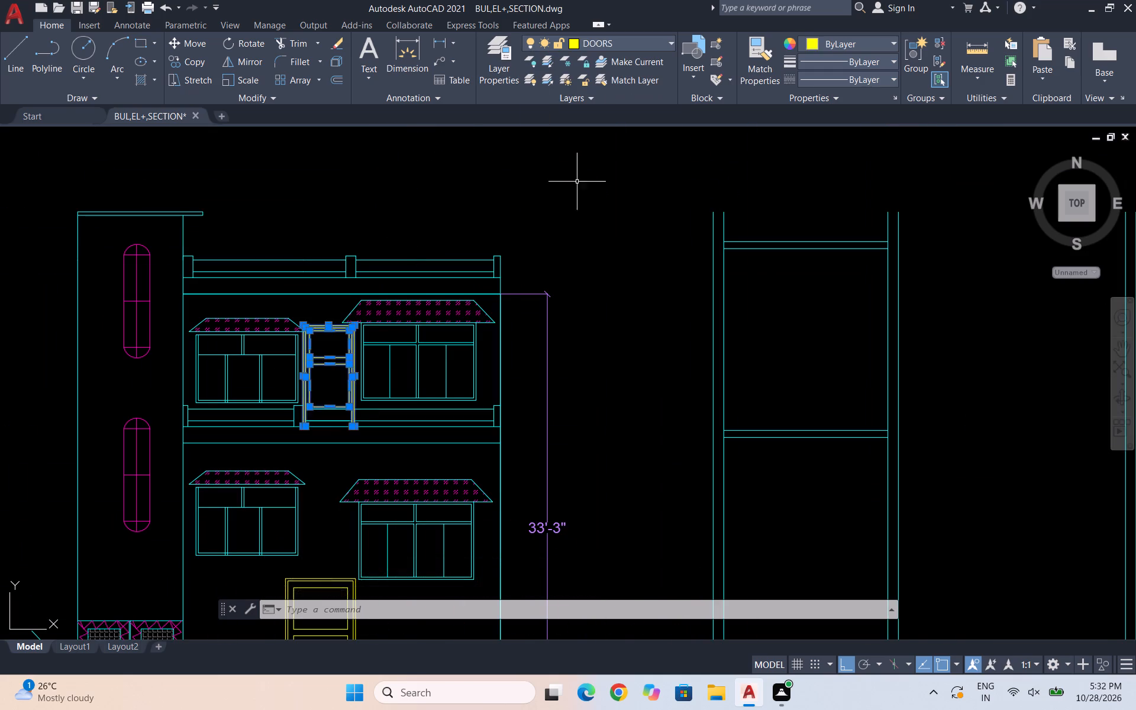
key(Escape)
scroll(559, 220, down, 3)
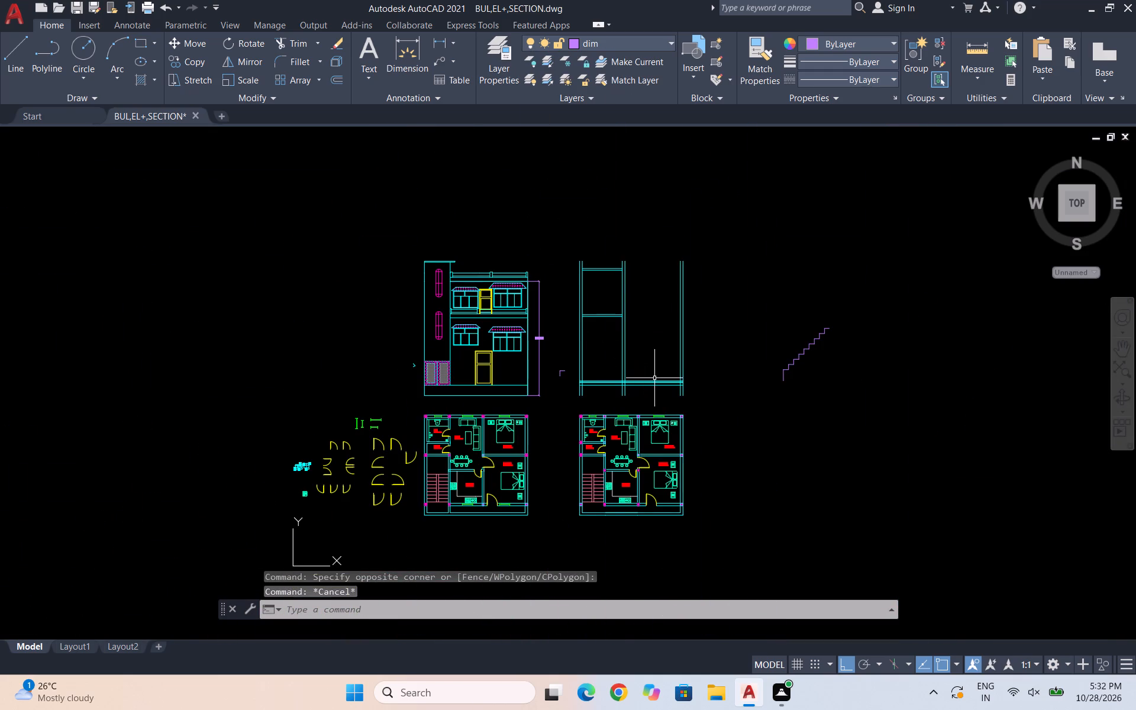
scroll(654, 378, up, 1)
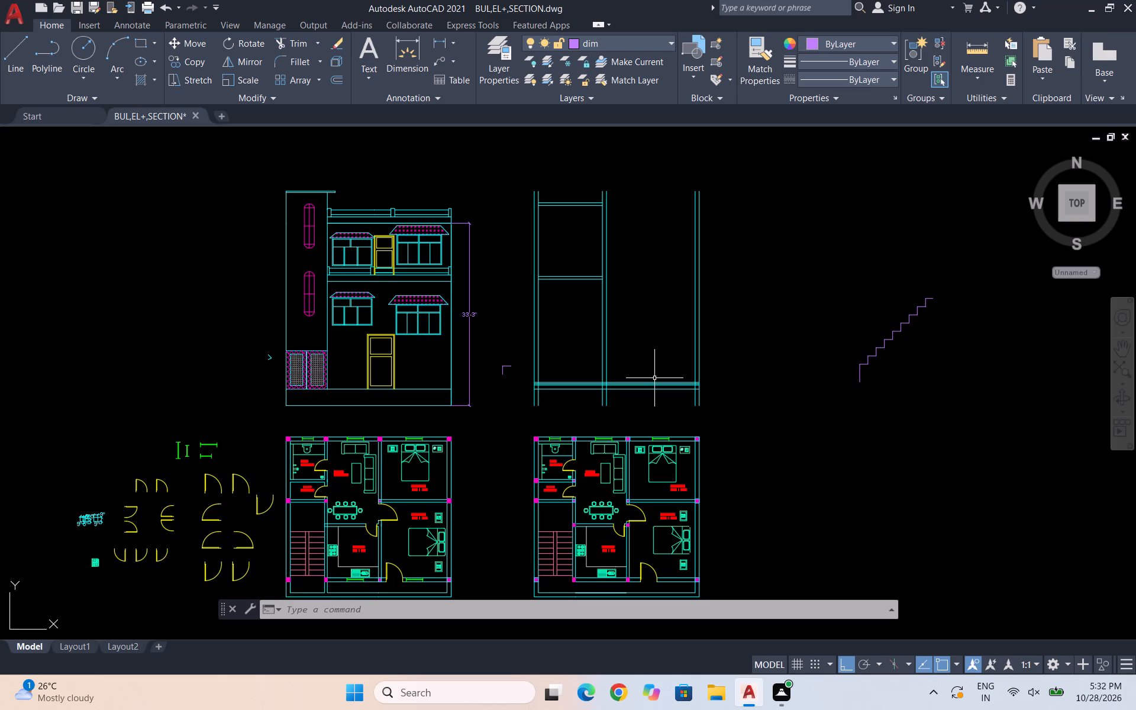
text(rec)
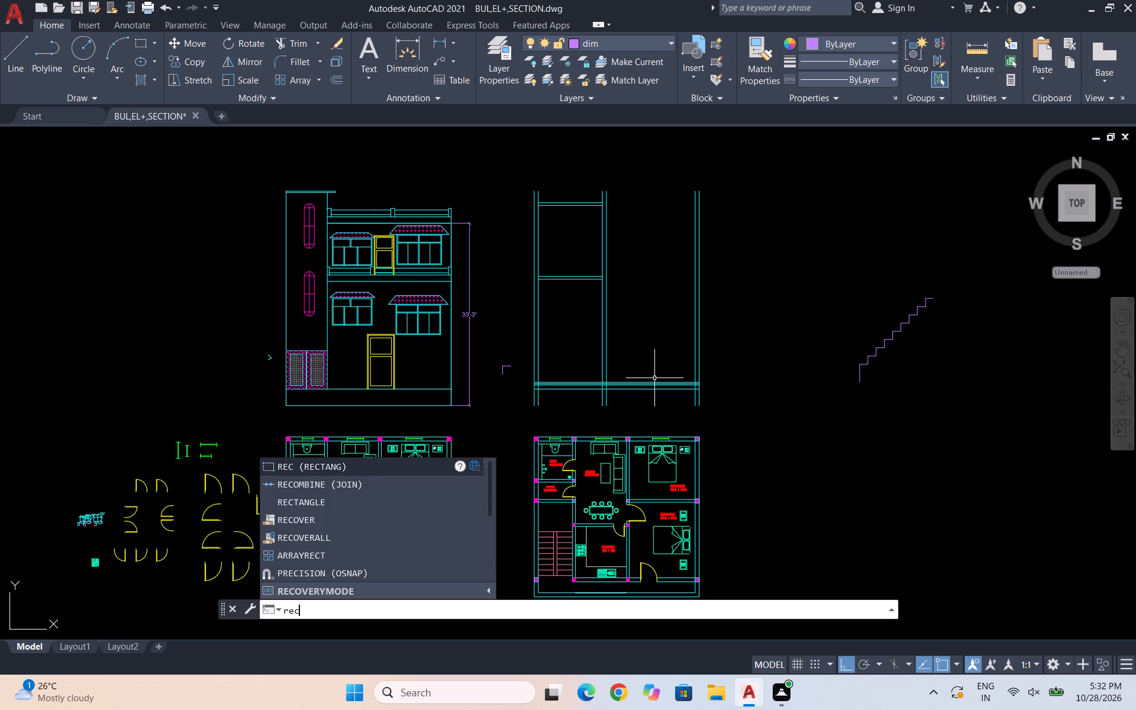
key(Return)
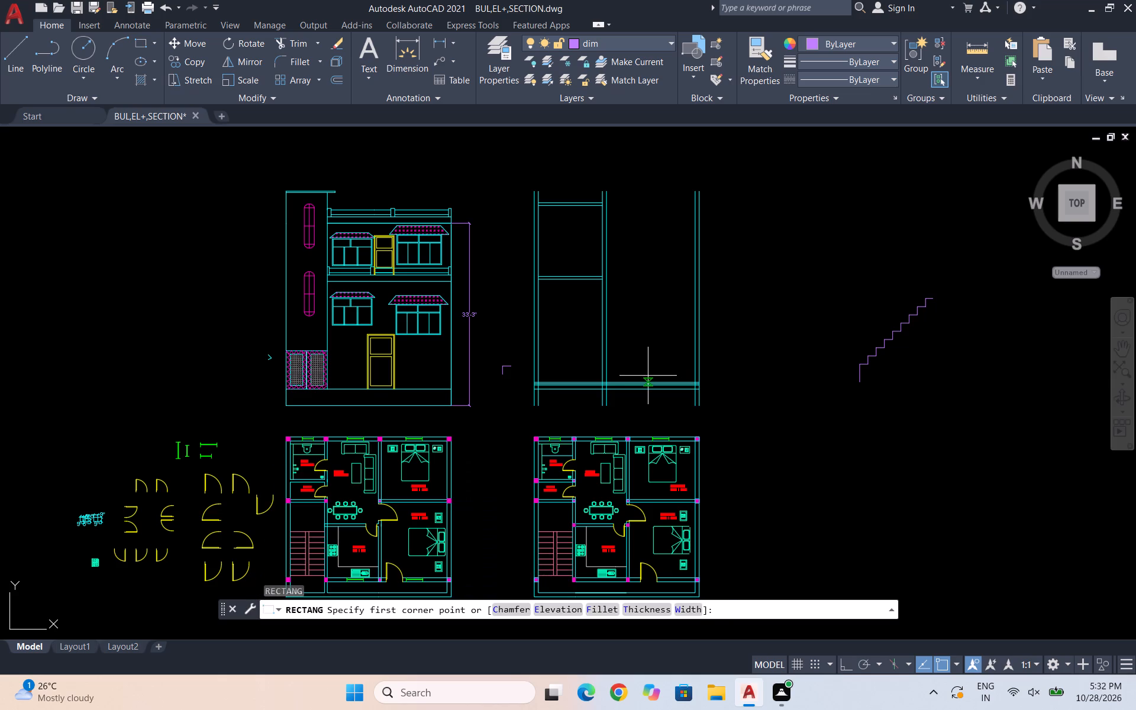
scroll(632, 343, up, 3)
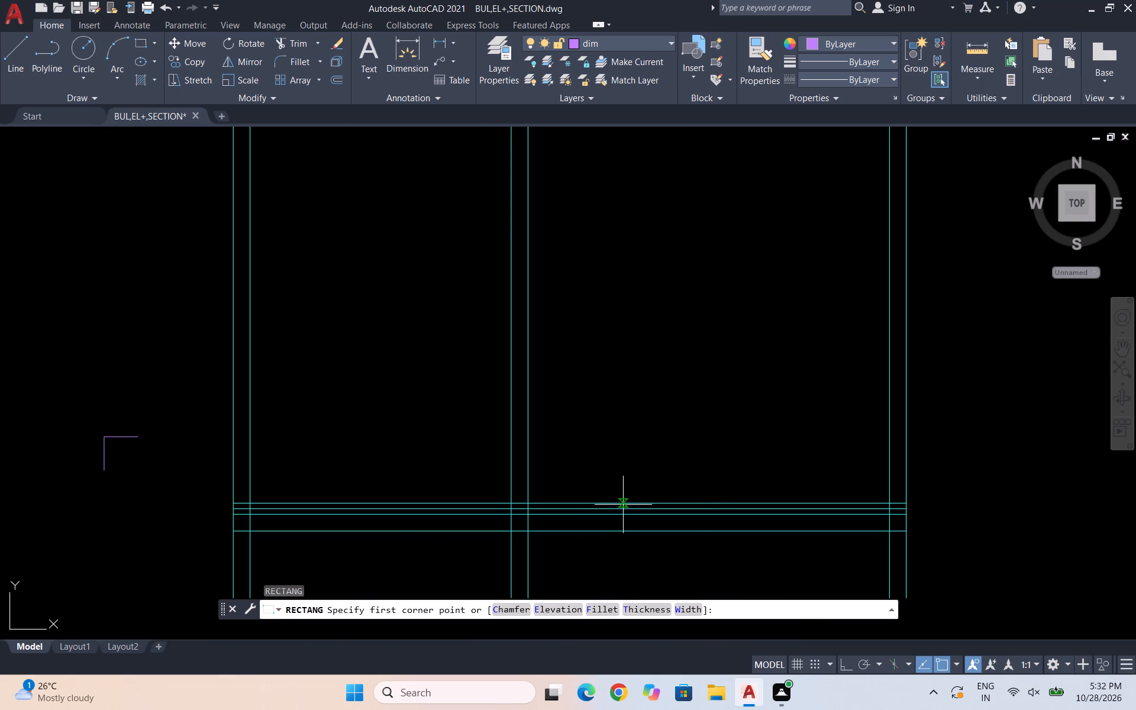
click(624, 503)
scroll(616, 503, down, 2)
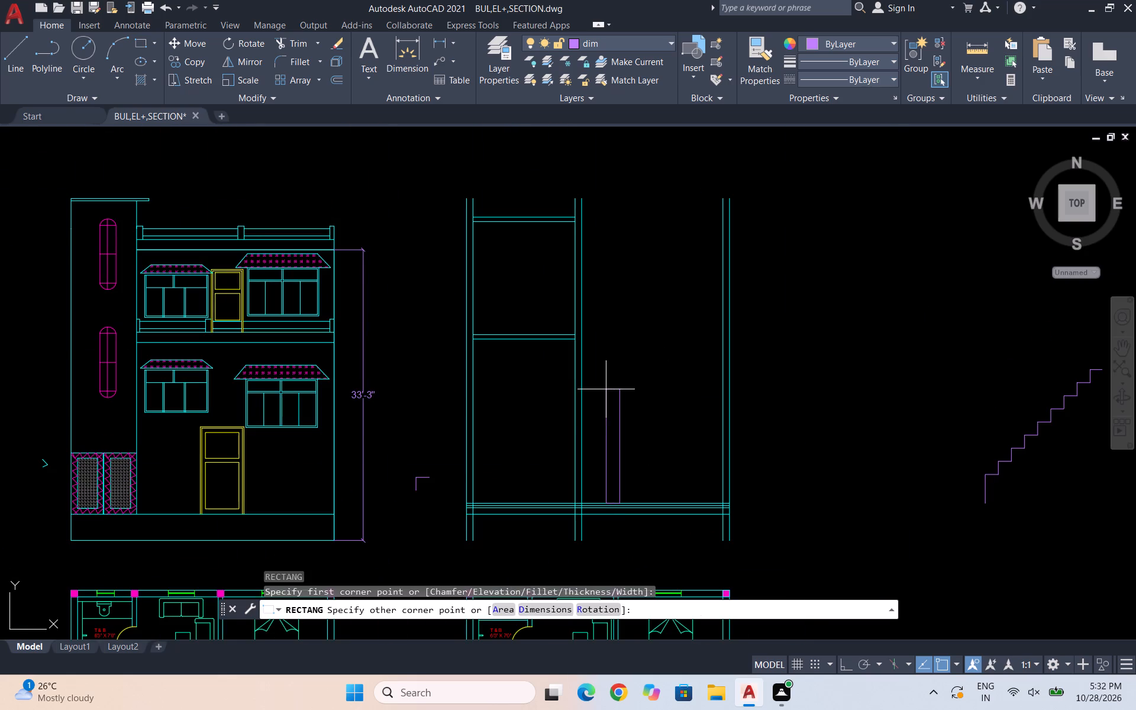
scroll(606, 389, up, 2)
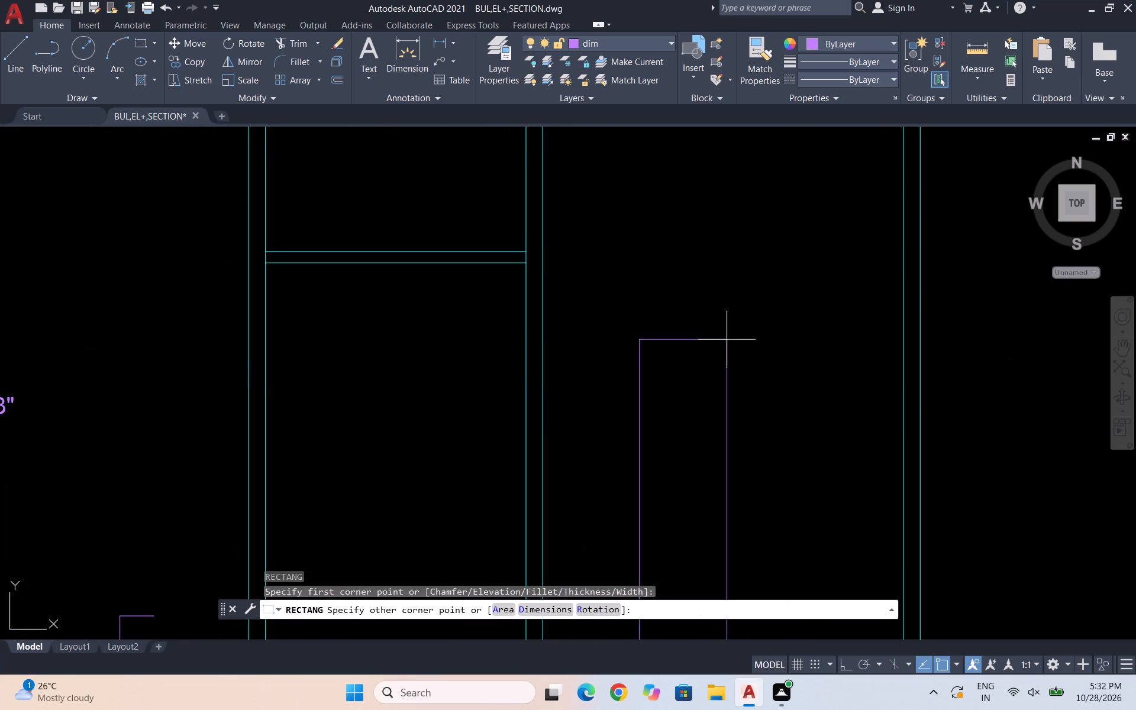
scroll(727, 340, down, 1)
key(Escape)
Draw a tall door-outline rectangle in the section's ground-floor stair bay, standing on the floor line against the middle wall.
key(space)
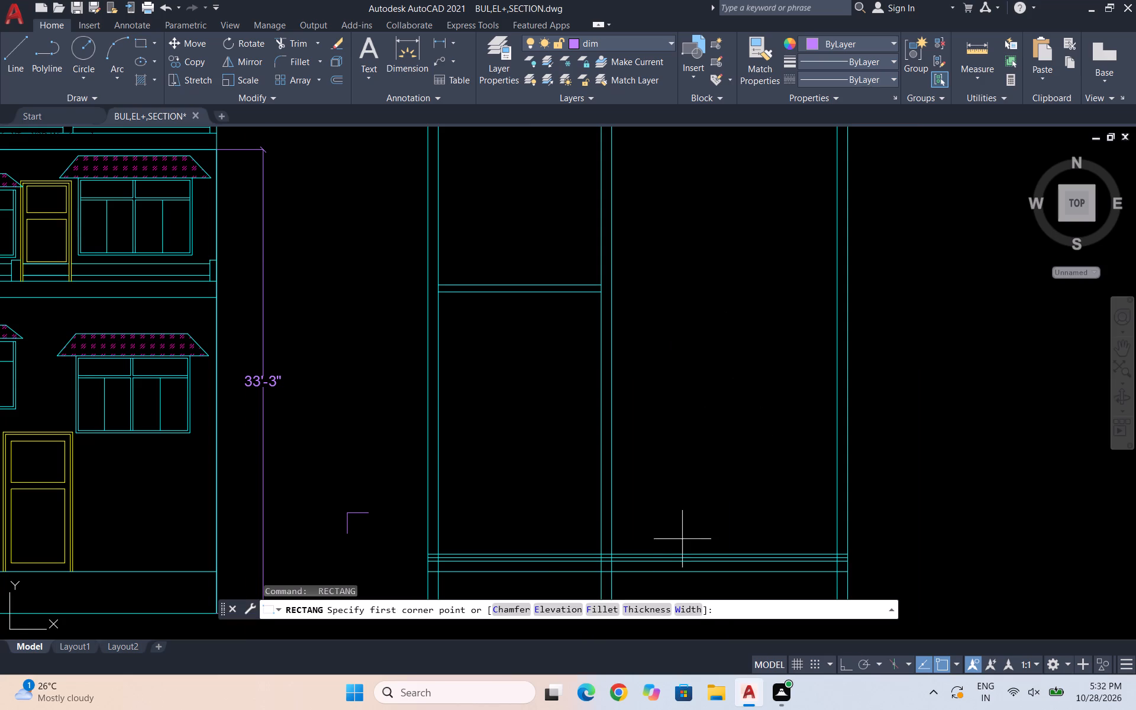
click(685, 554)
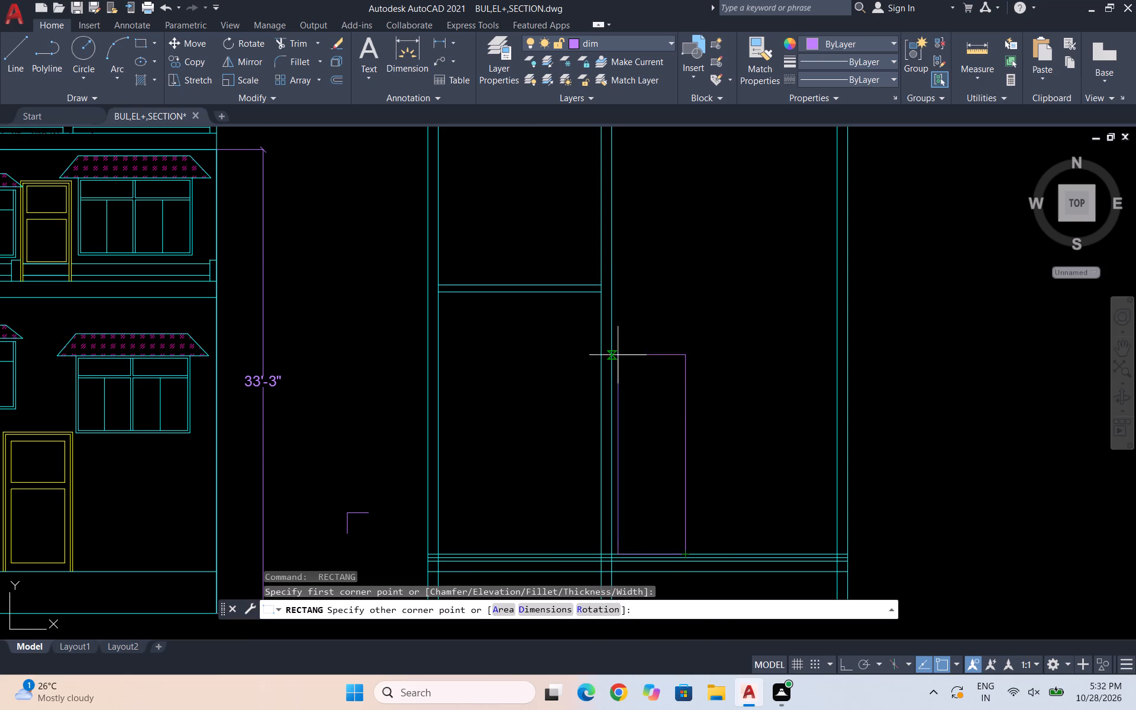
scroll(610, 351, up, 1)
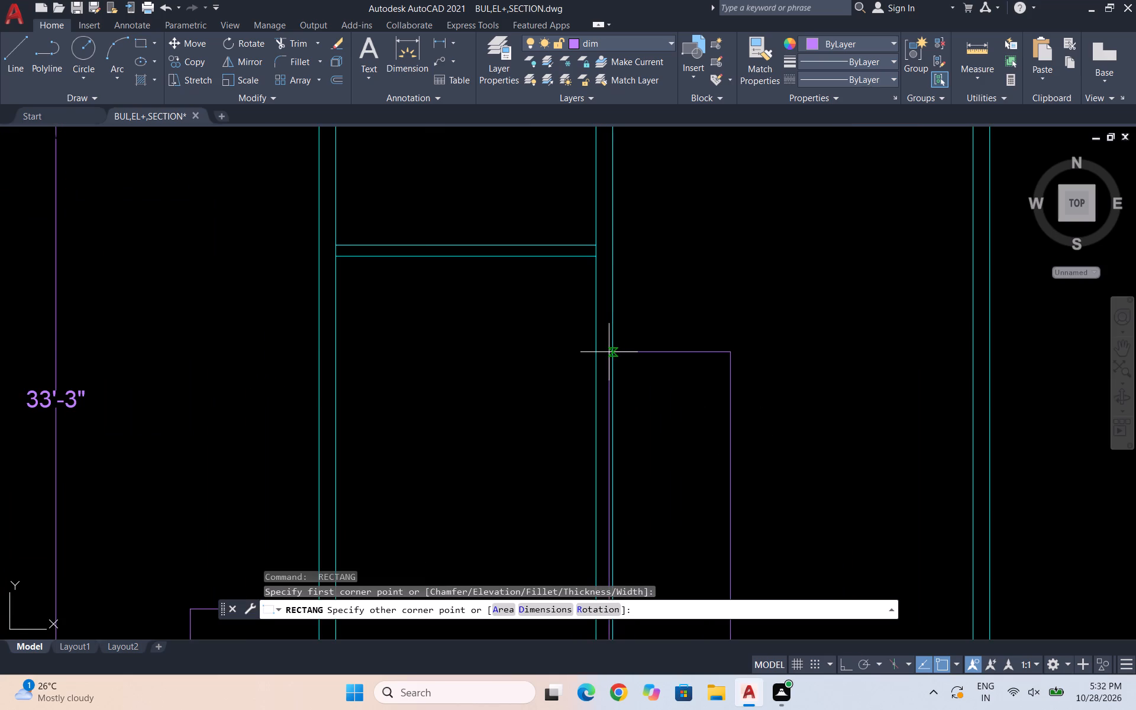
click(612, 356)
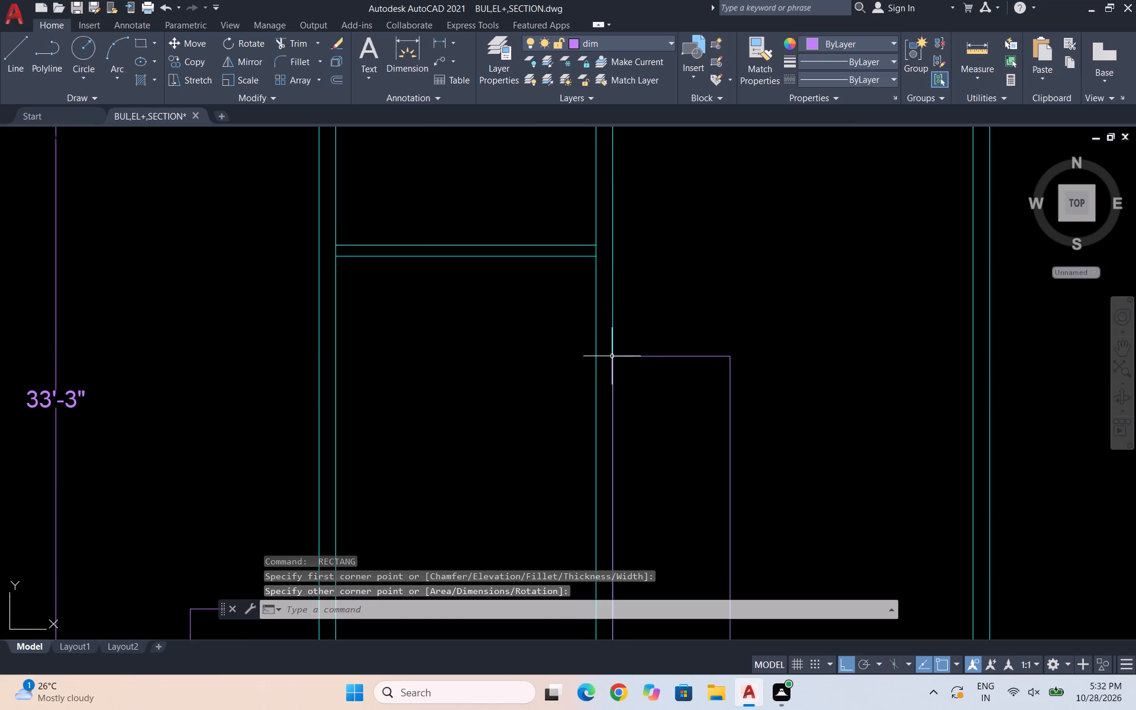
scroll(621, 382, down, 2)
key(Escape)
key(Escape)
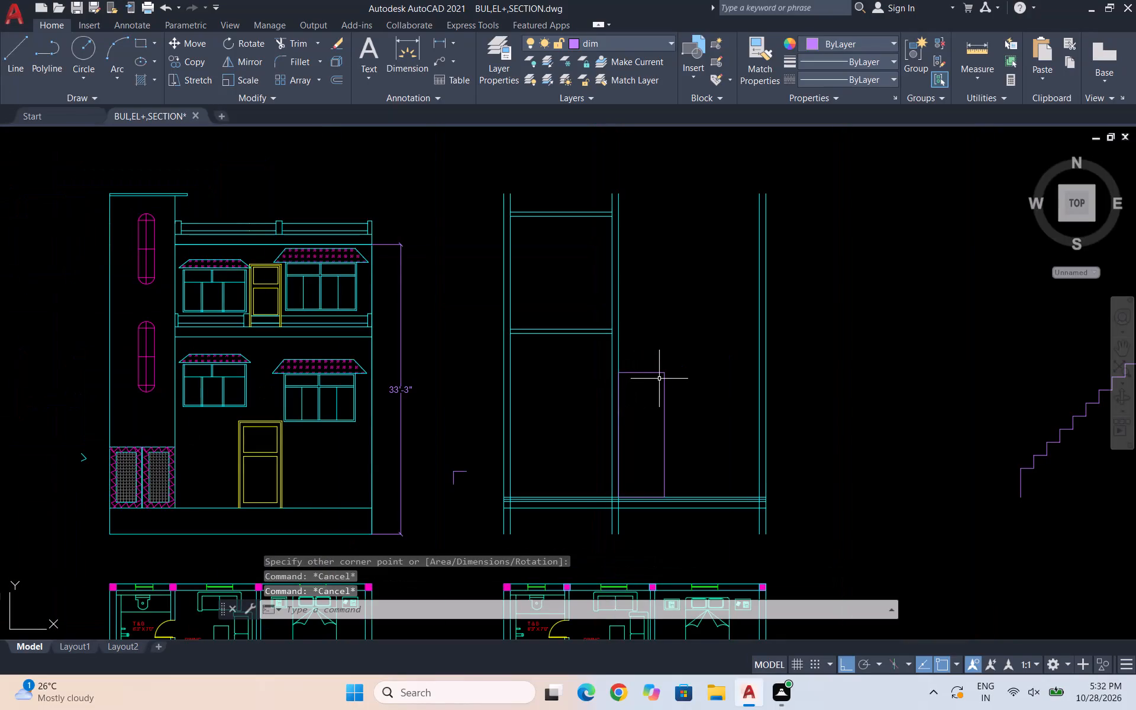
Draw a smaller panel rectangle inside the upper half of the section's door outline.
key(r)
text(ec)
key(Return)
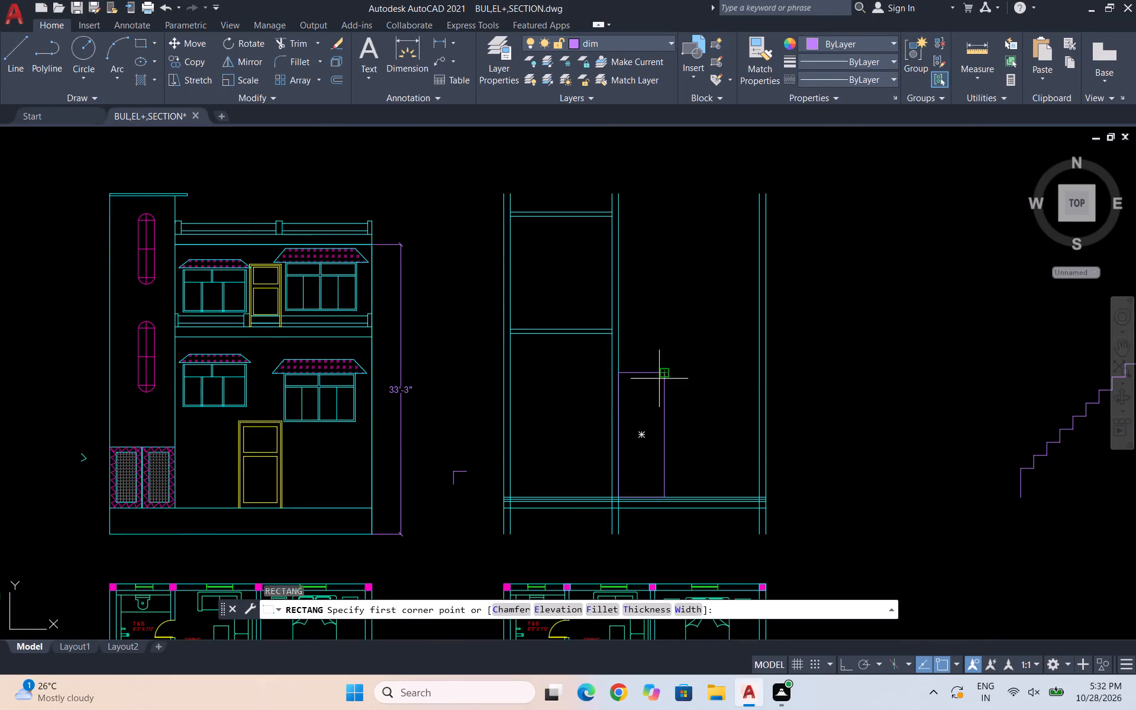
scroll(643, 406, up, 2)
scroll(643, 411, down, 1)
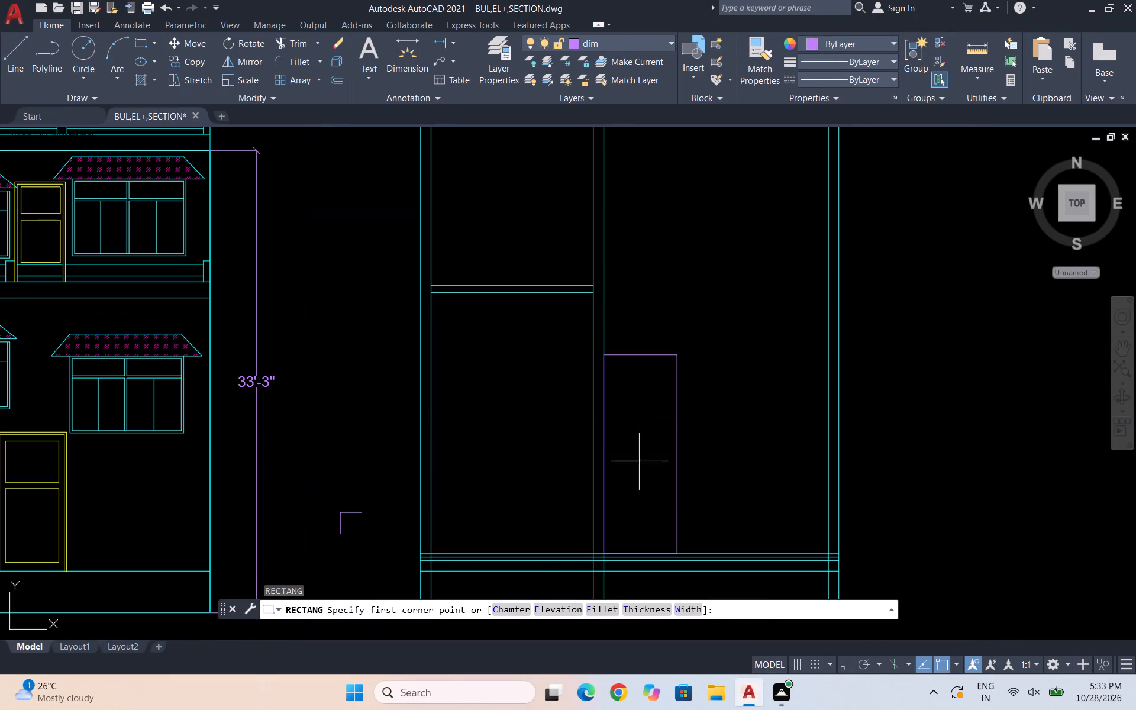
click(663, 438)
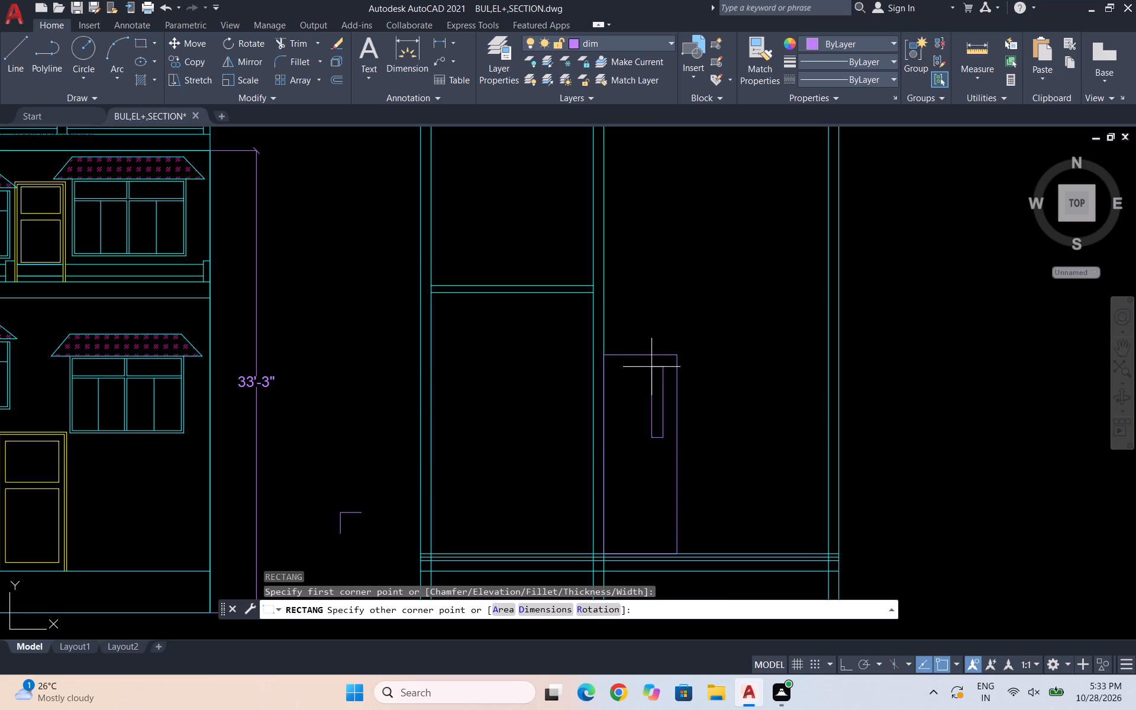
click(614, 371)
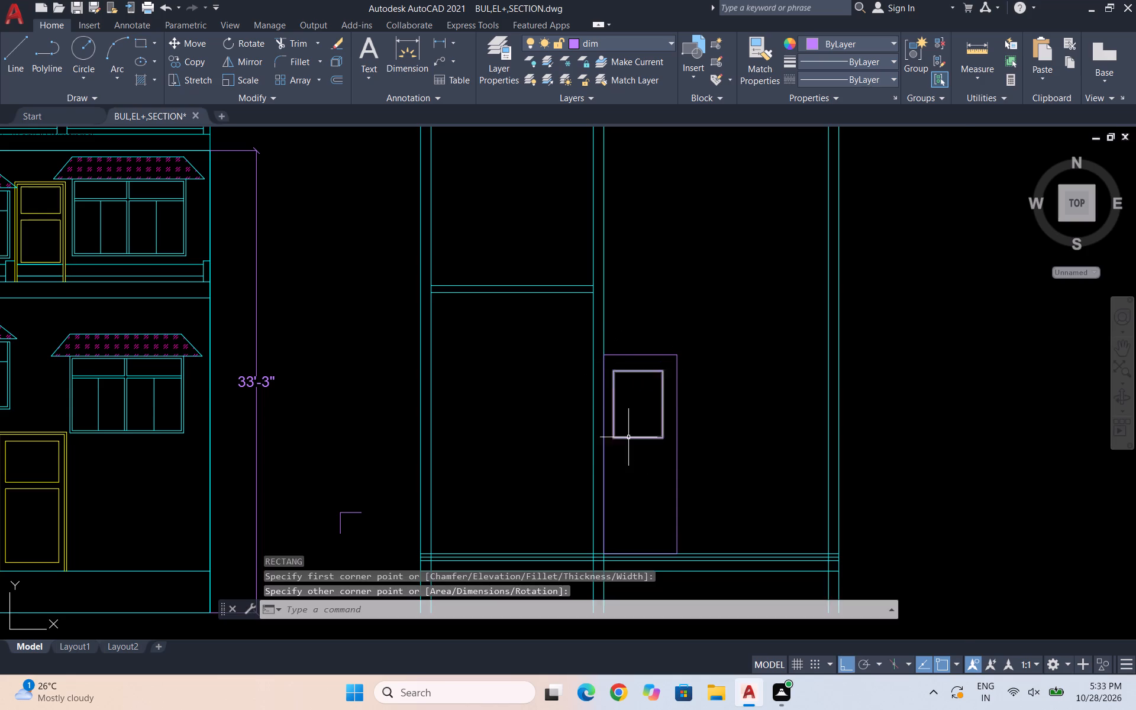
Draw a second, lower panel rectangle inside the section's ground-floor door outline, matching the upper panel's width.
scroll(628, 437, up, 1)
key(Escape)
scroll(772, 296, down, 2)
key(space)
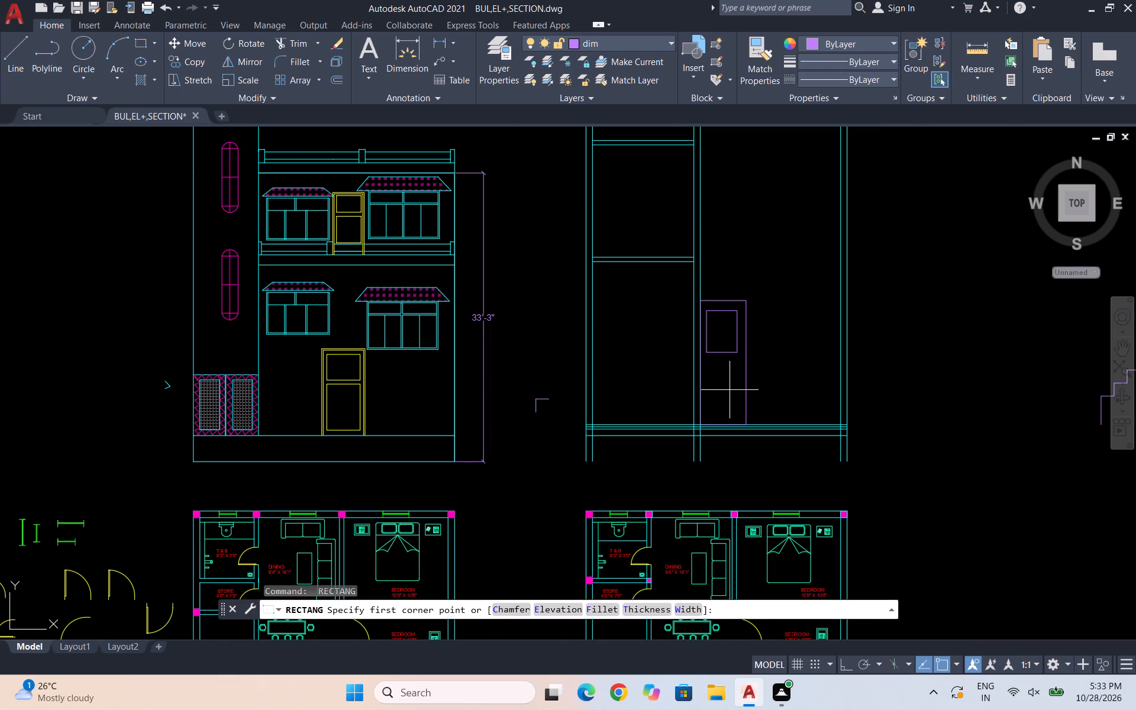
scroll(730, 384, up, 2)
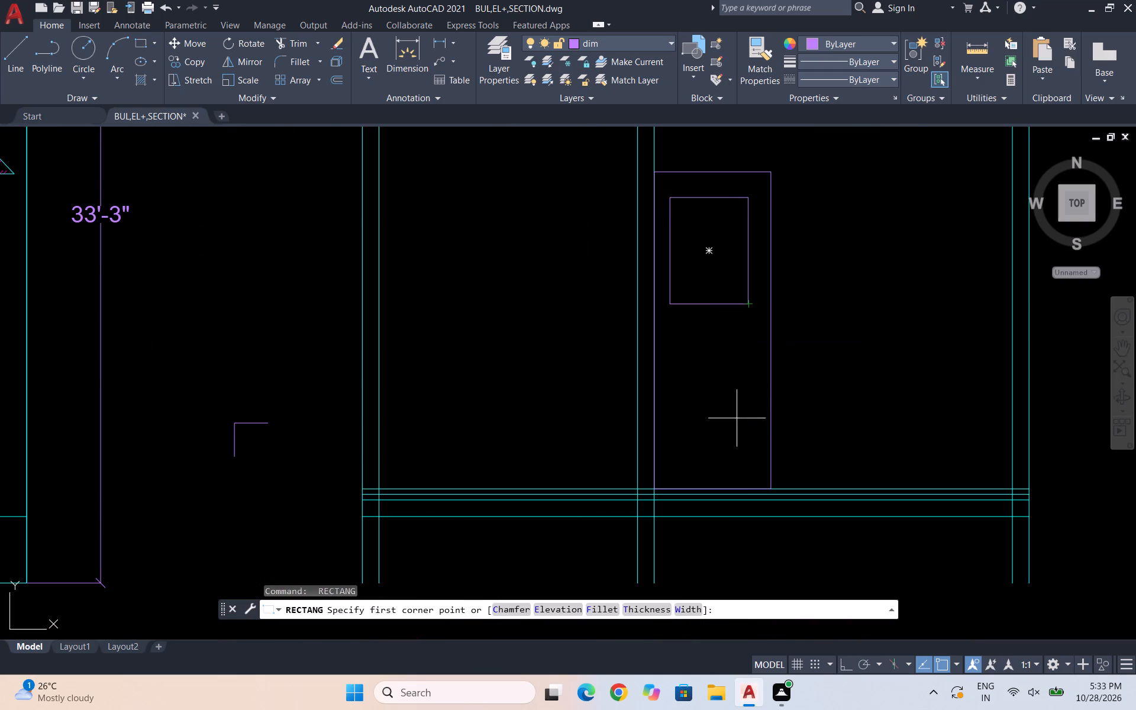
click(751, 479)
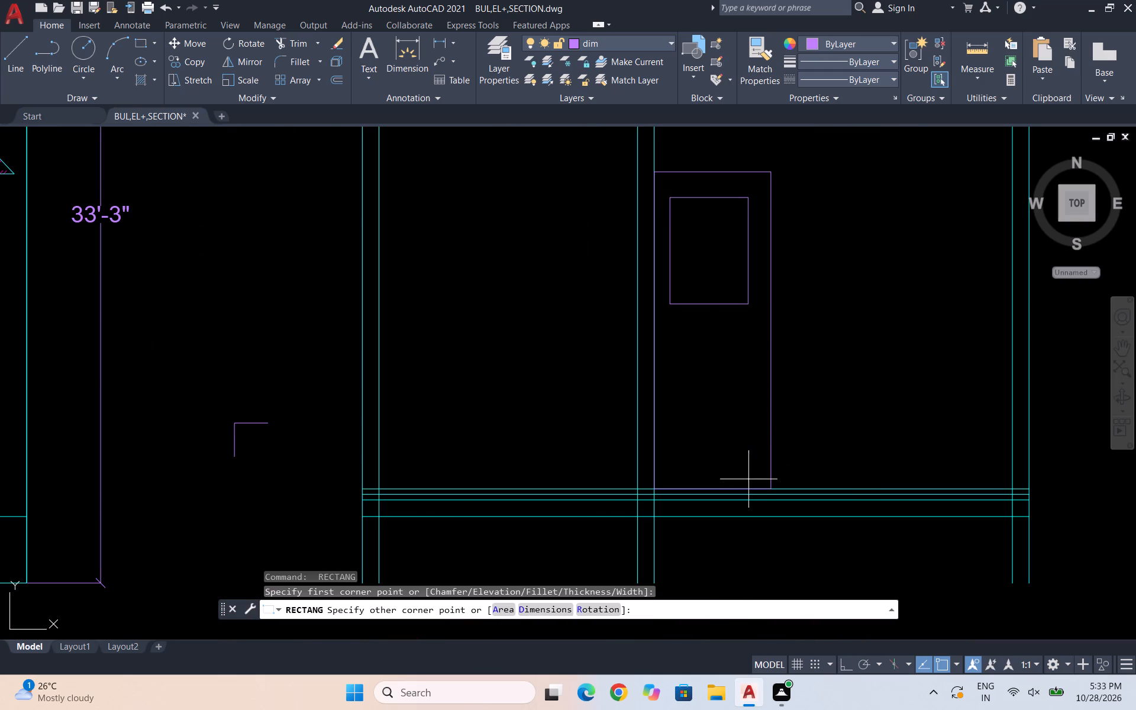
click(669, 331)
key(Escape)
key(Escape)
key(Escape)
scroll(717, 337, down, 2)
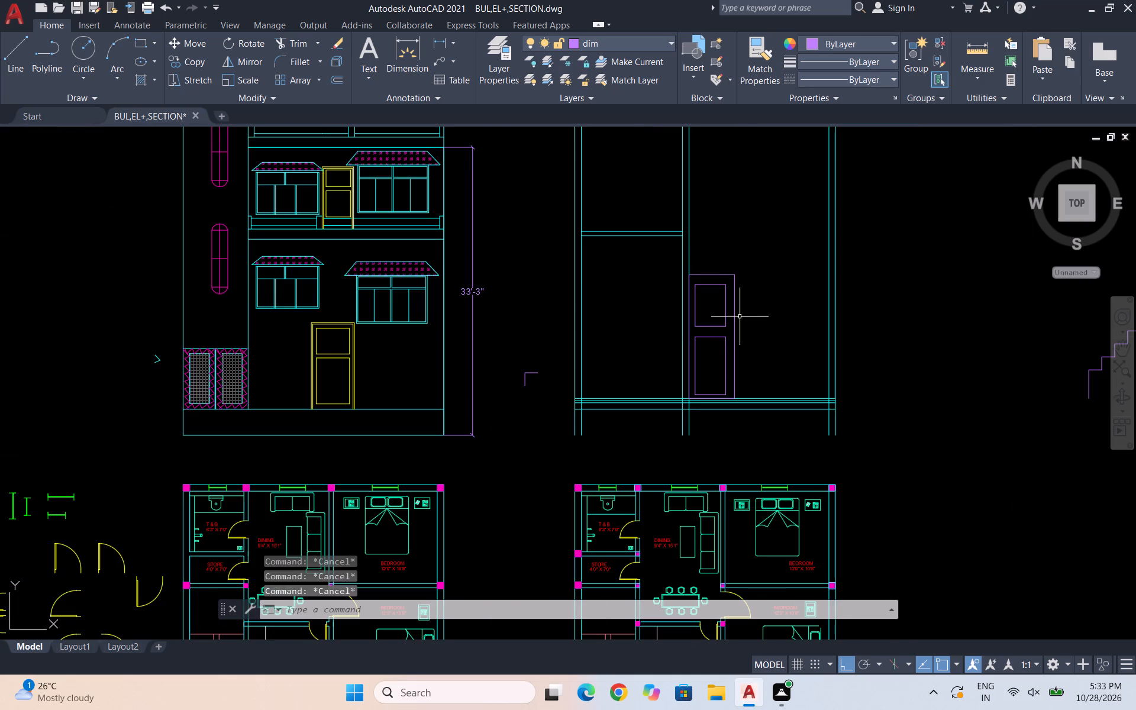
Copy the ground-floor section door and its panels up to the first-floor slab level against the middle wall.
scroll(660, 270, down, 1)
scroll(701, 233, up, 2)
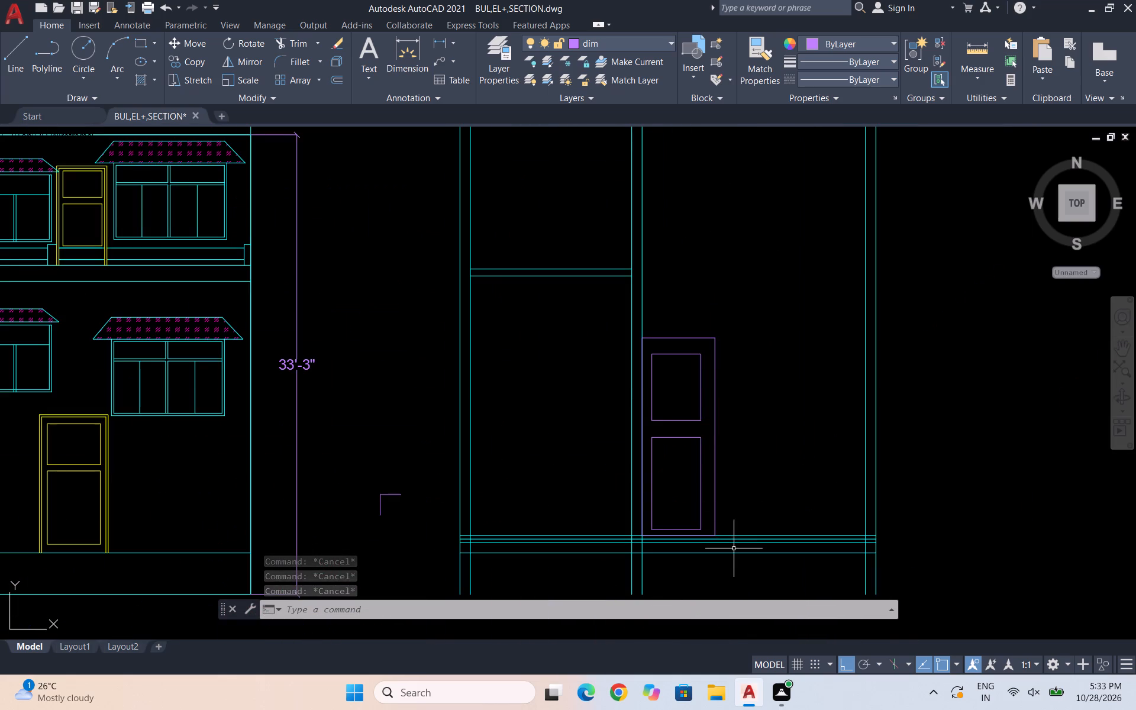
scroll(713, 535, up, 2)
click(741, 519)
scroll(660, 473, down, 2)
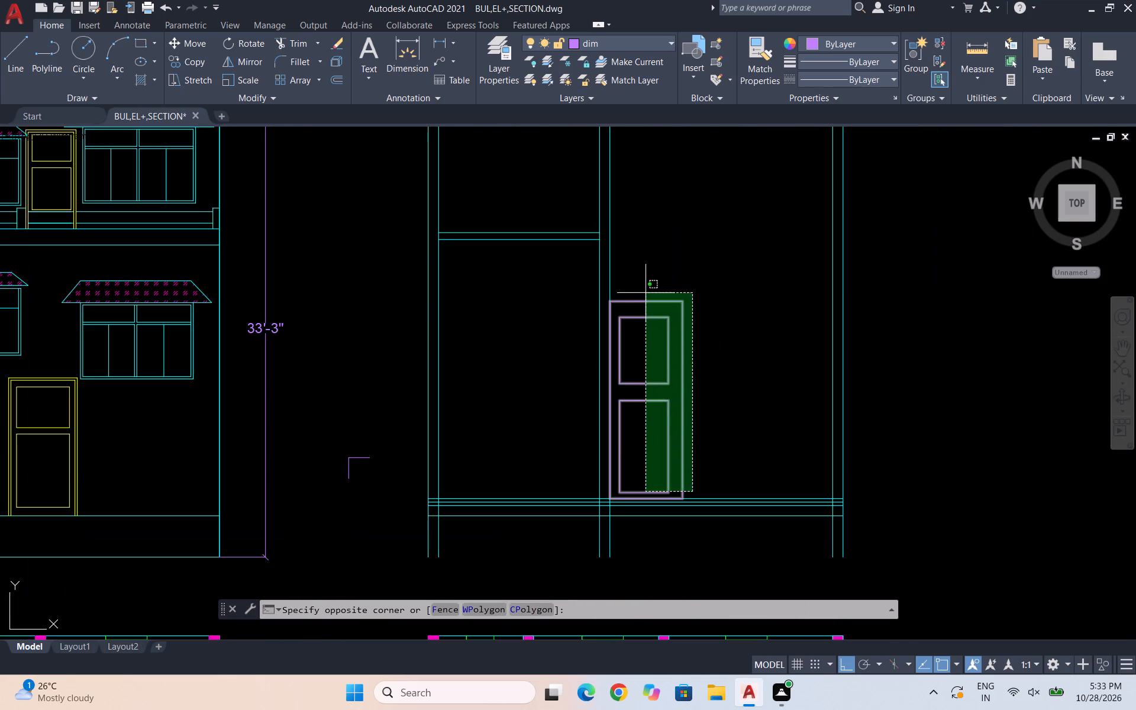
click(631, 282)
text(co)
key(Return)
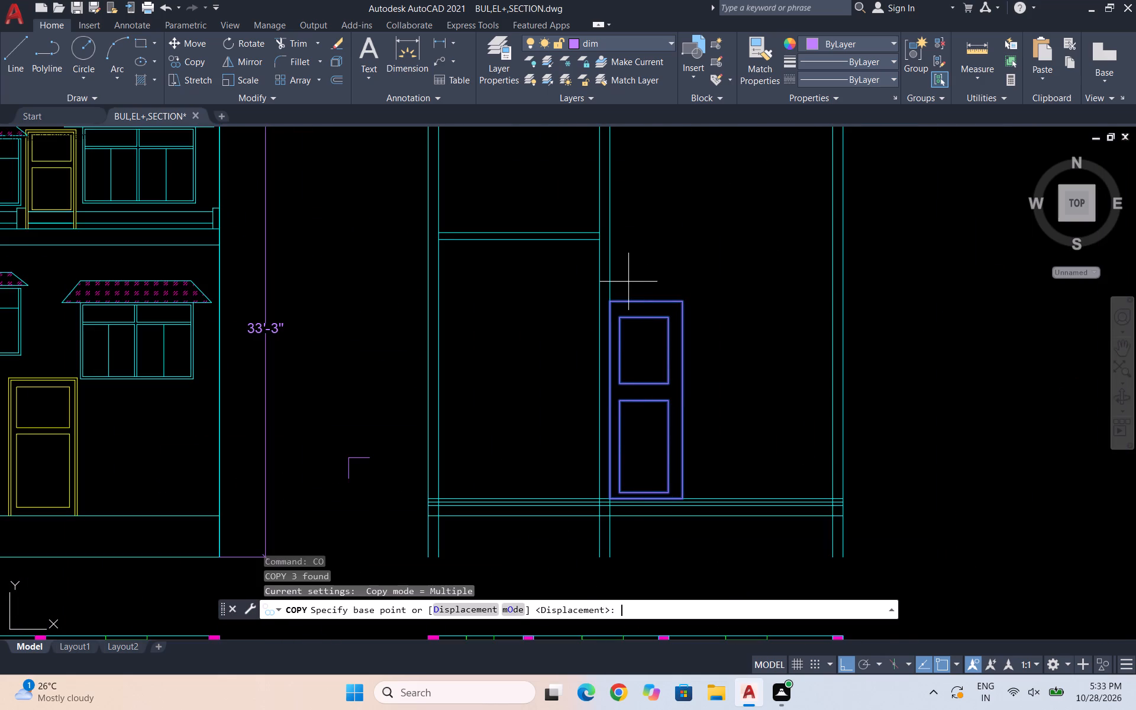
scroll(632, 497, up, 3)
click(544, 505)
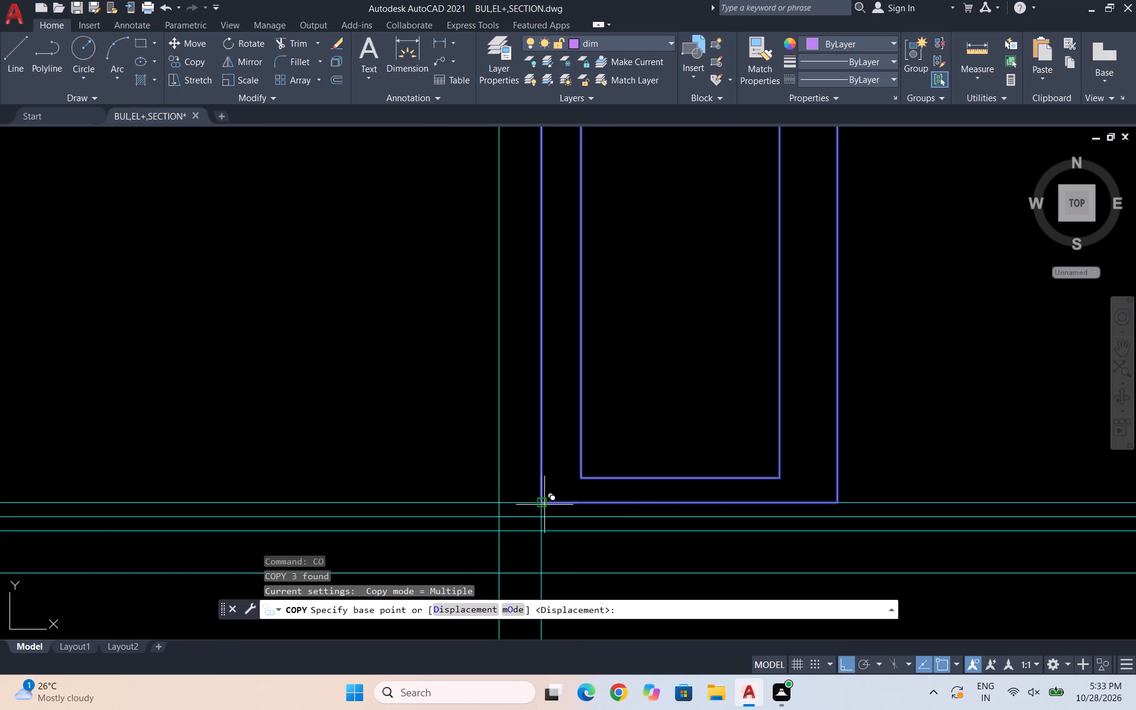
scroll(538, 553, down, 3)
scroll(528, 286, up, 1)
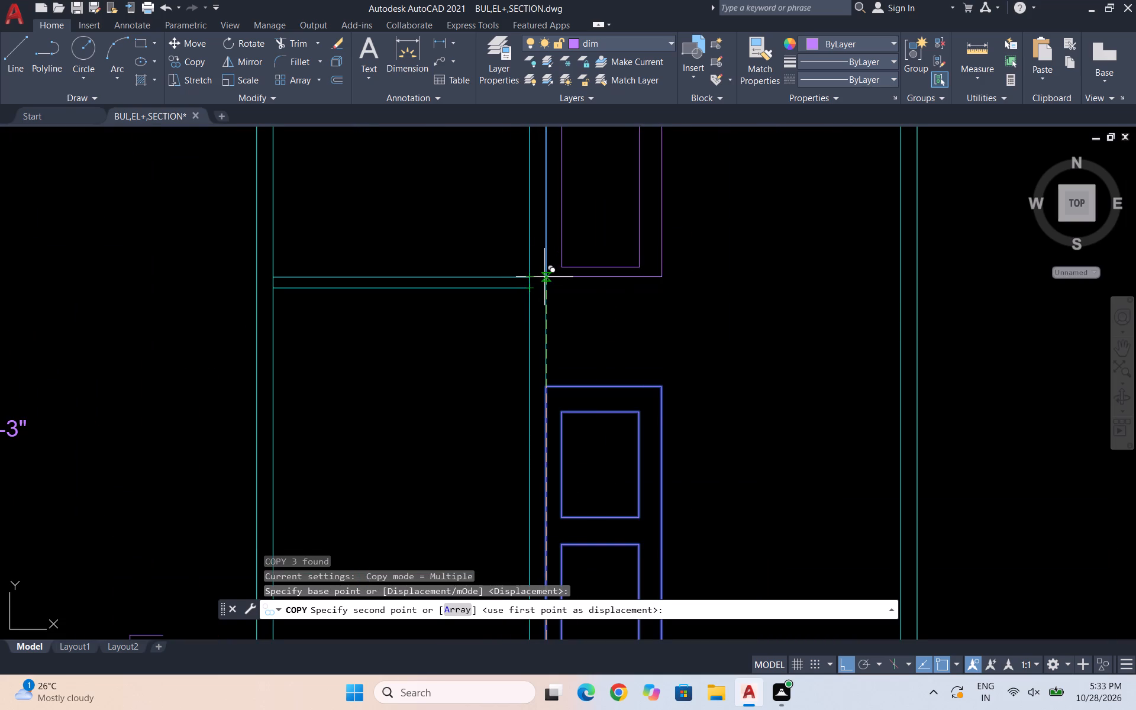
click(544, 277)
scroll(630, 291, down, 2)
key(Escape)
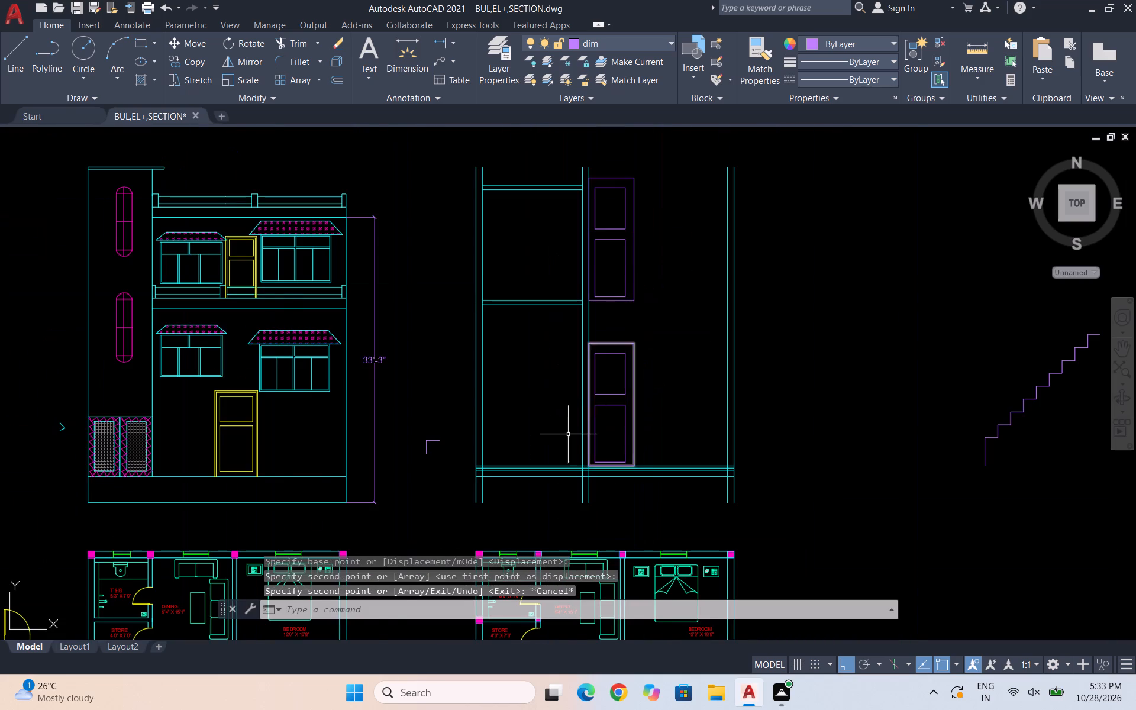
Copy the first-floor section door and its panels straight up, clear above the section's wall tops.
scroll(540, 476, down, 1)
scroll(589, 317, up, 3)
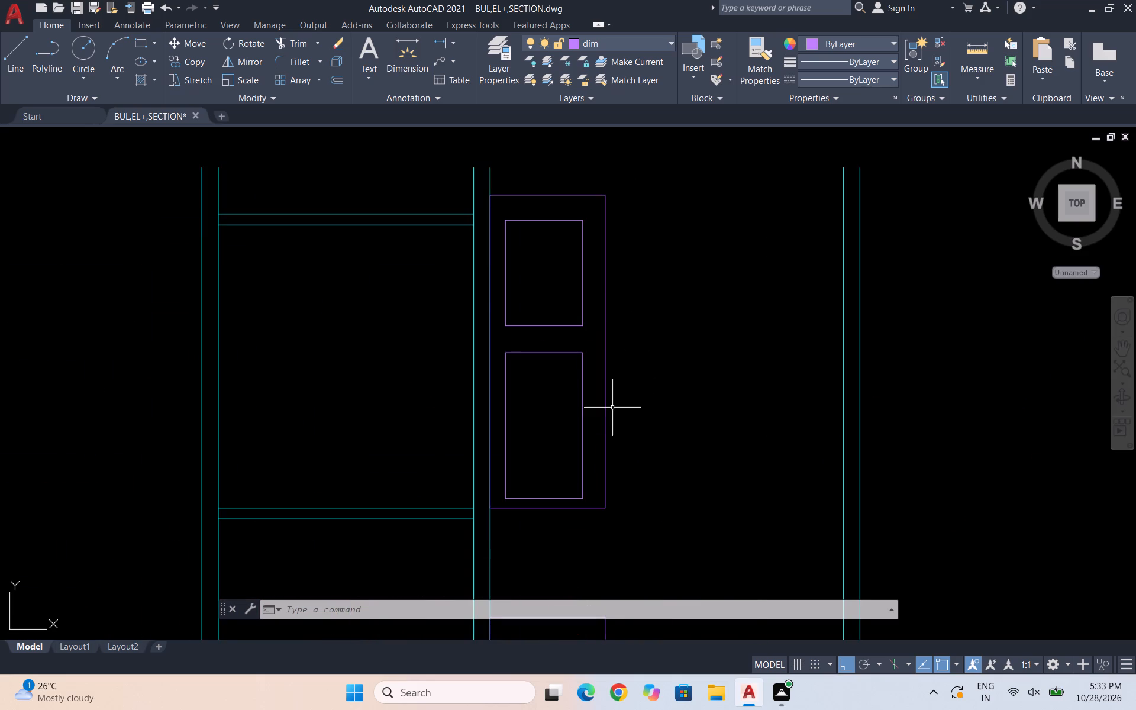
scroll(612, 411, down, 1)
scroll(625, 468, down, 1)
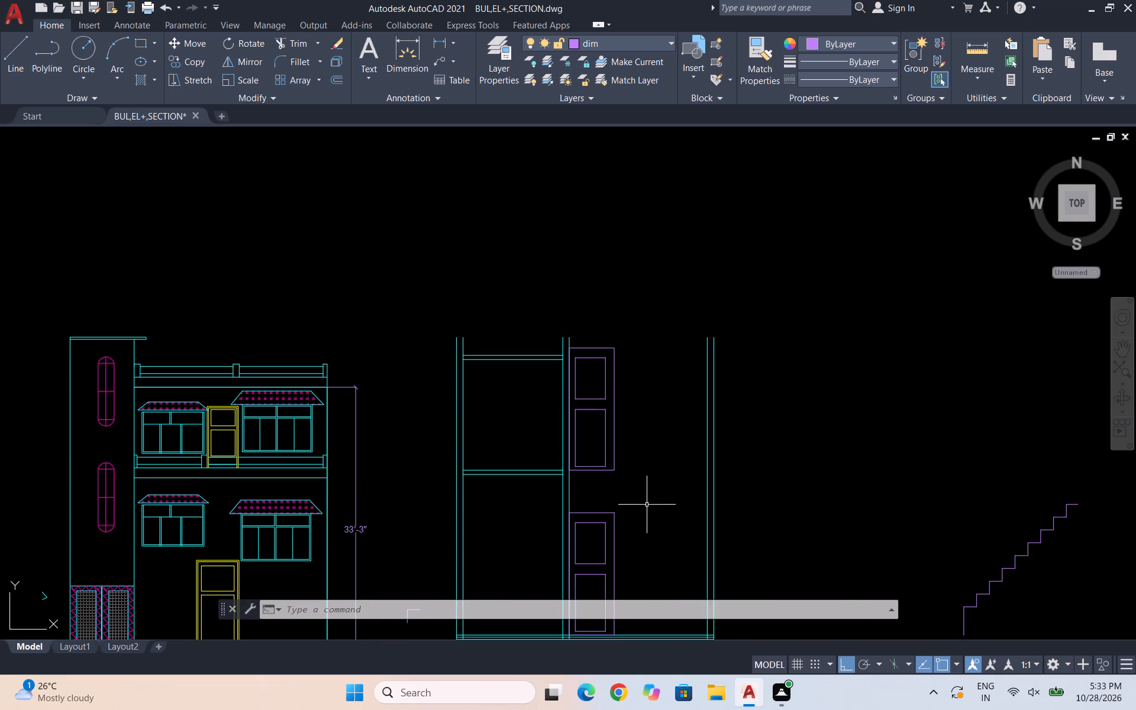
click(640, 496)
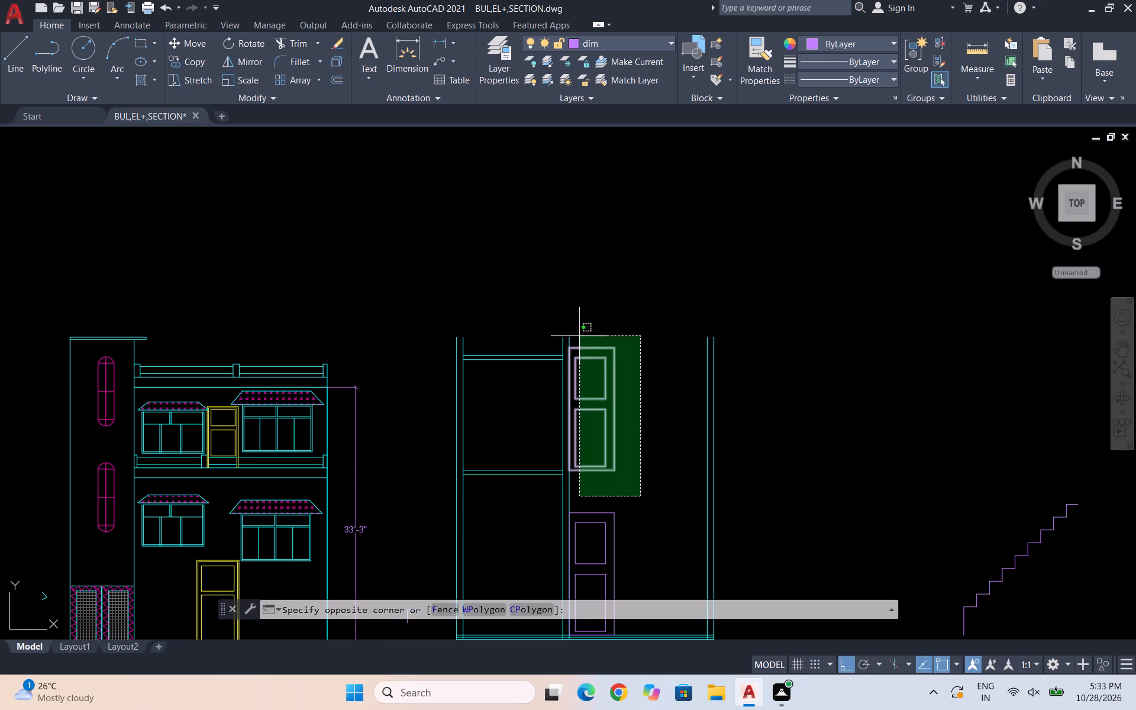
click(579, 336)
text(co)
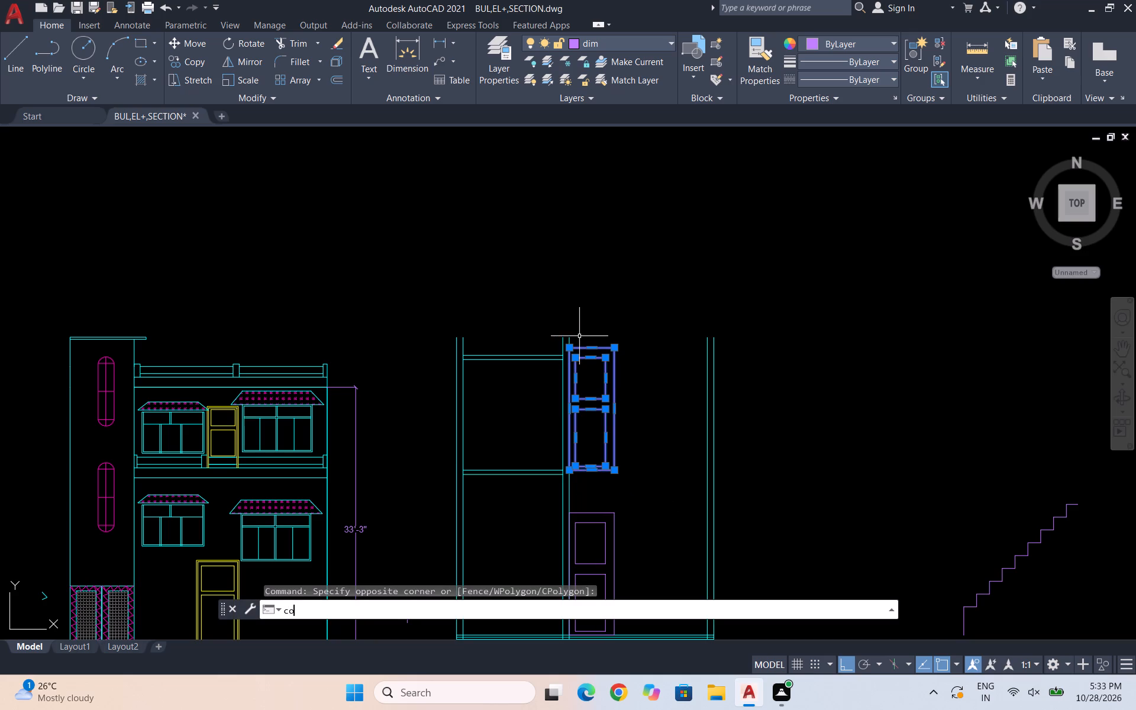
key(Return)
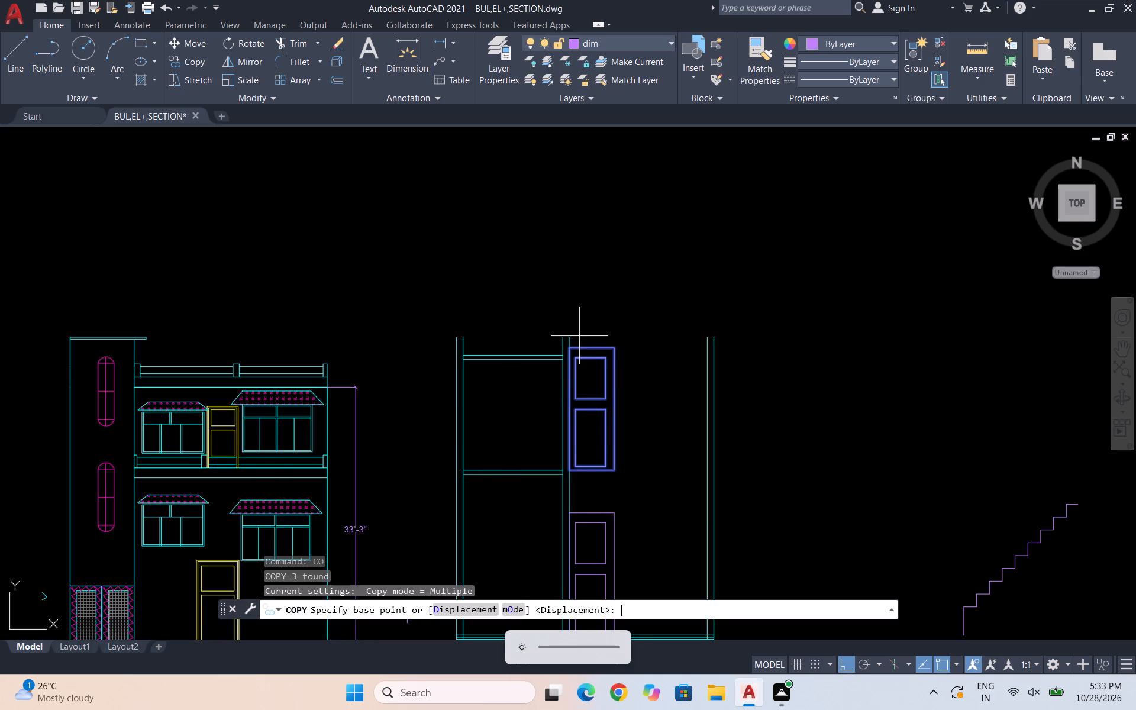
click(568, 473)
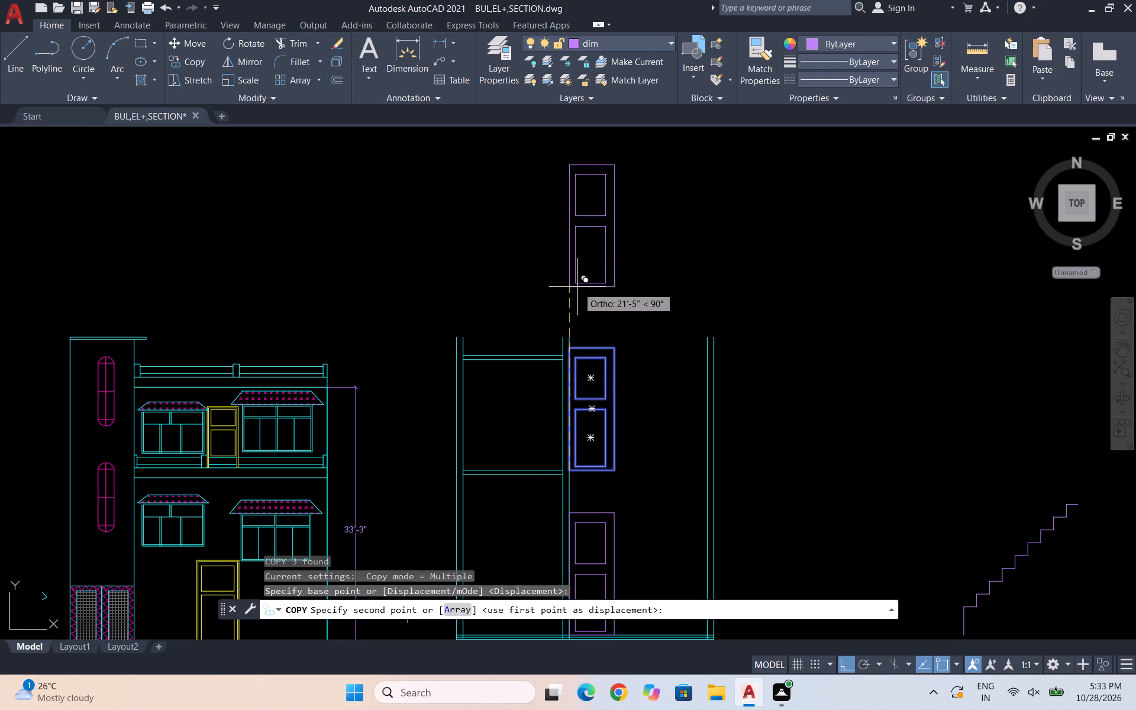
click(574, 276)
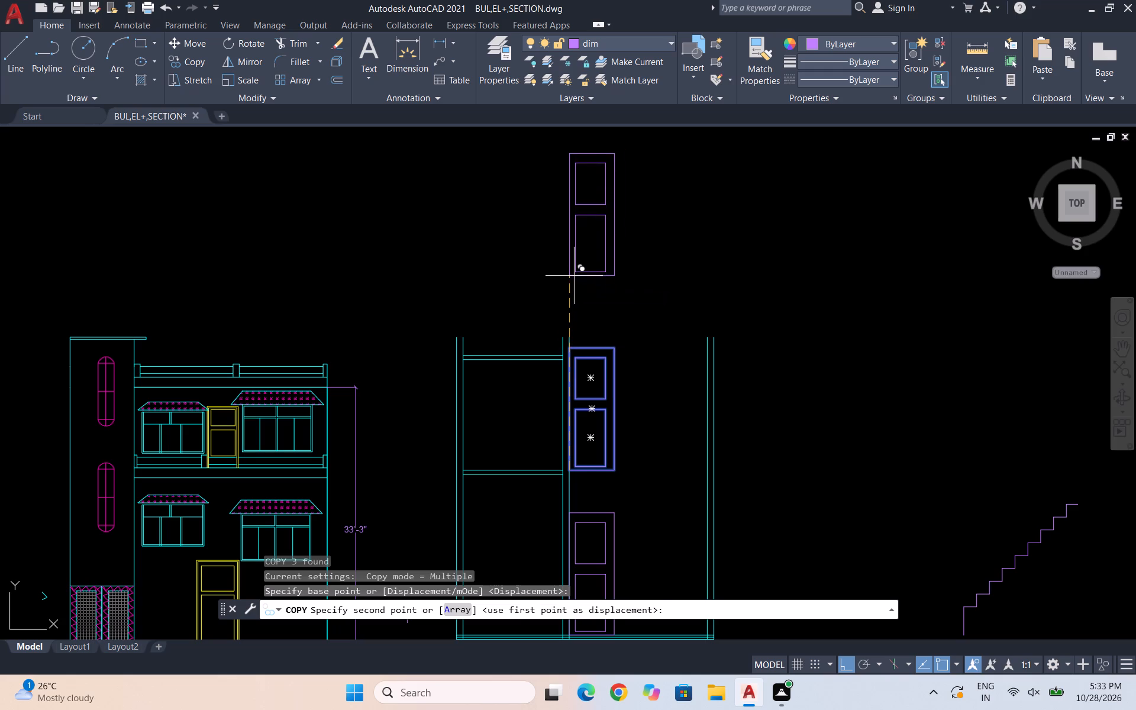
key(Escape)
key(Escape)
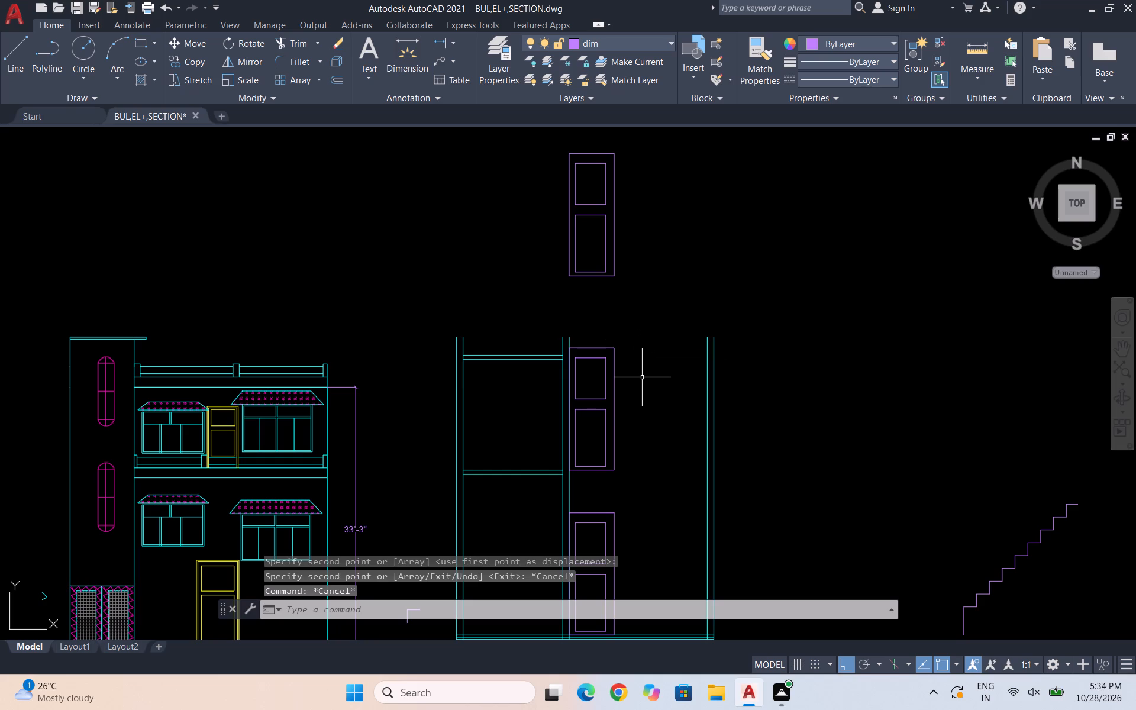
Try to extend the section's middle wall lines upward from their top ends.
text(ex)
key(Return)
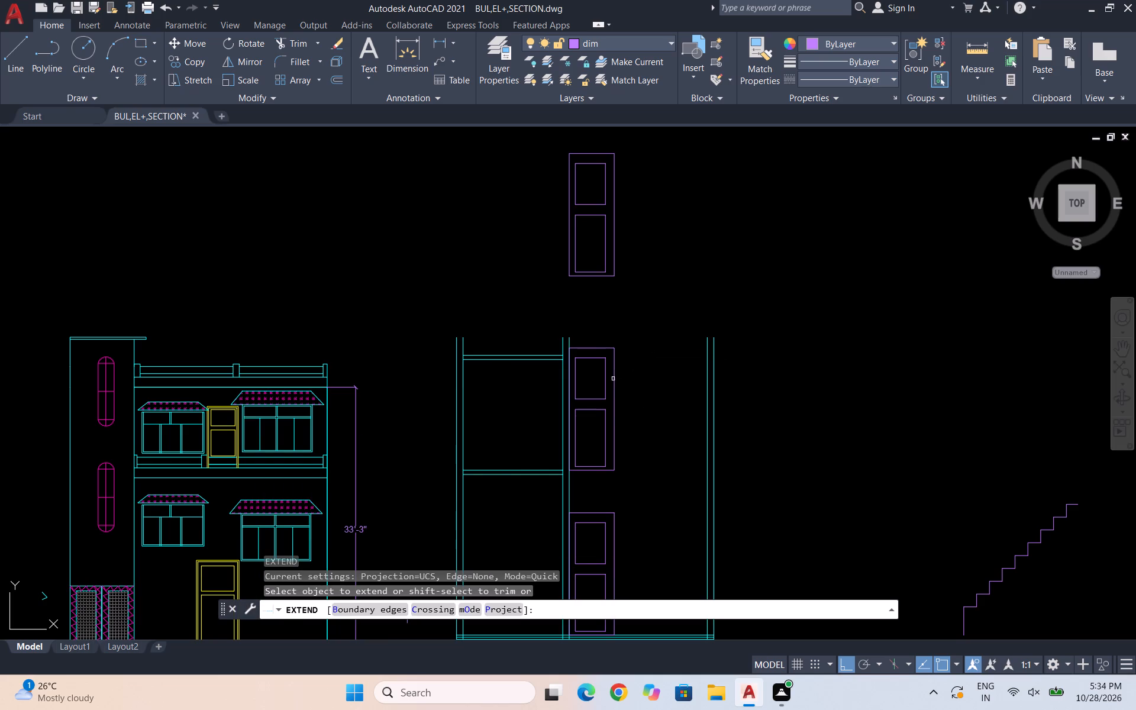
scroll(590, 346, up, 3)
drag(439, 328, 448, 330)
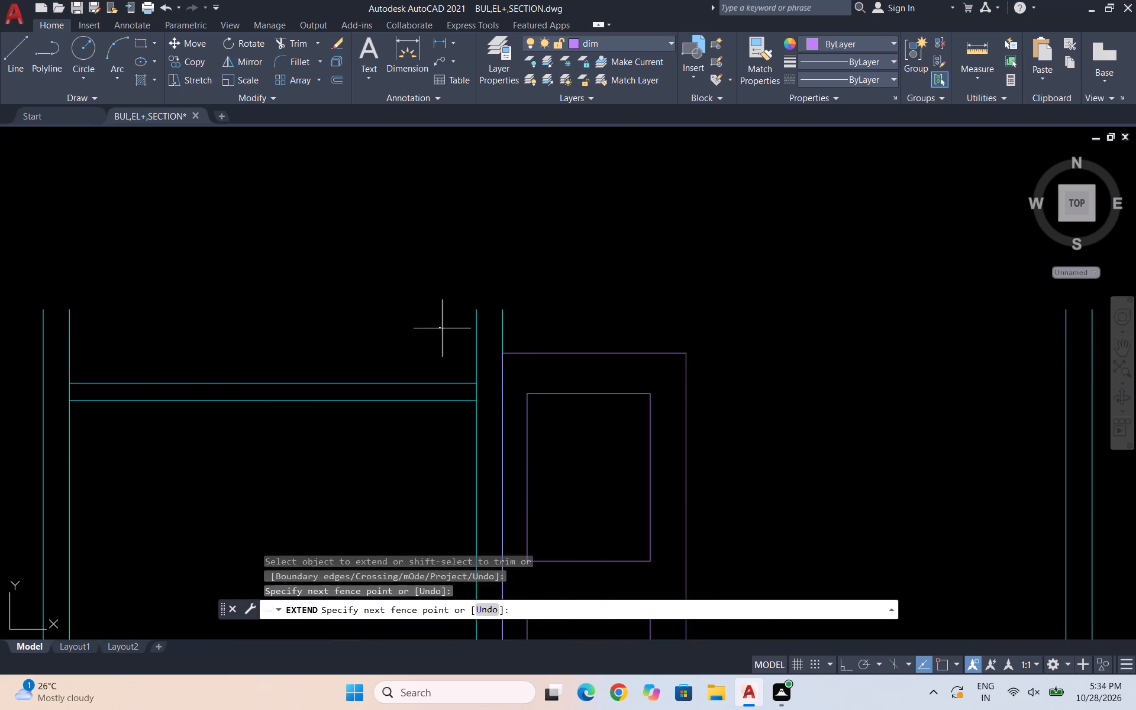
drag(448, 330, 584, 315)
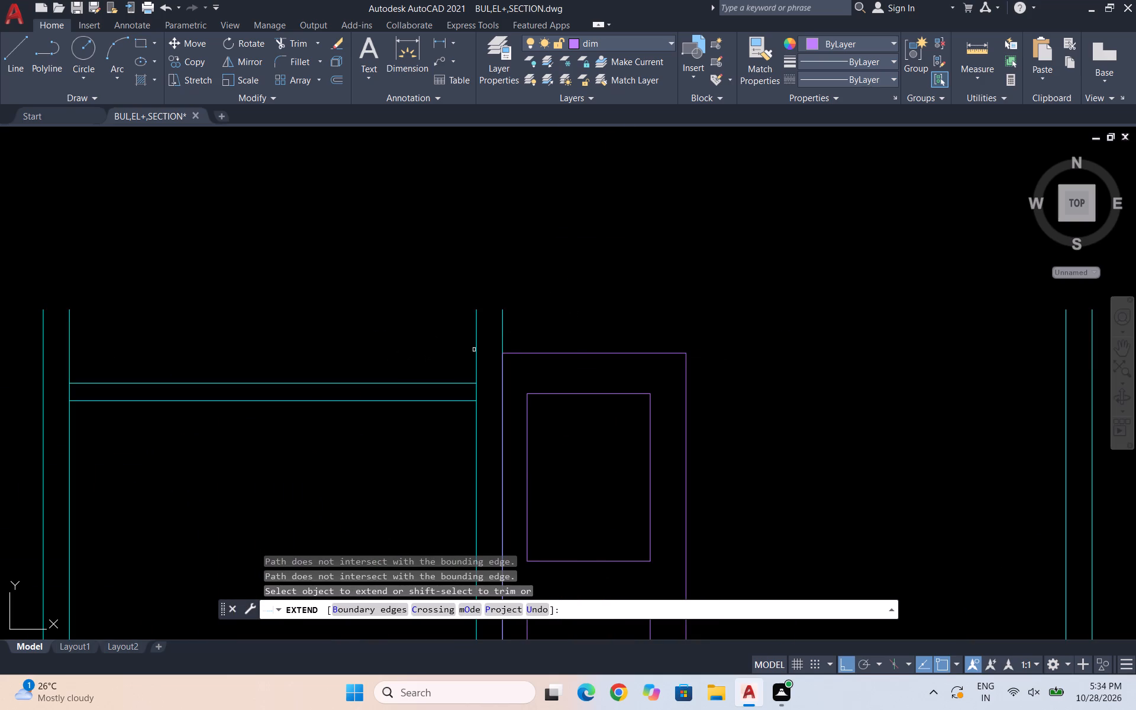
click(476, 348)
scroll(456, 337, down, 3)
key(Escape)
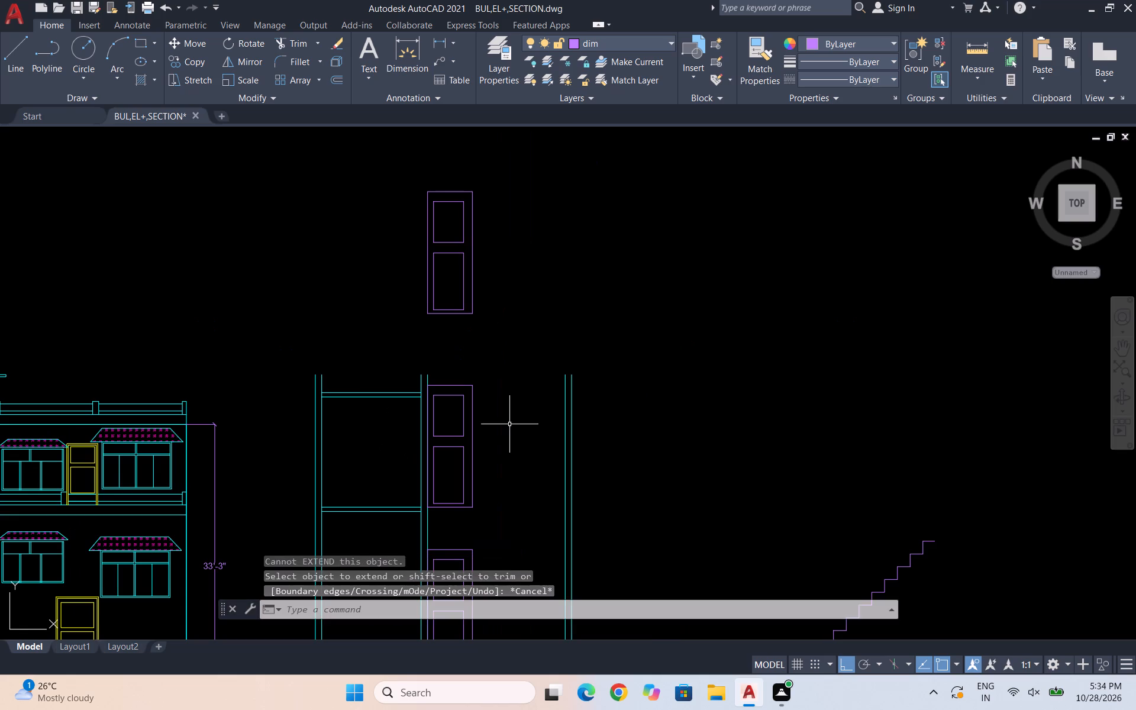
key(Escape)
Draw a line up from the outer stair-side wall's top to the topmost door's base level, and across to that door's near bottom corner.
key(l)
key(Return)
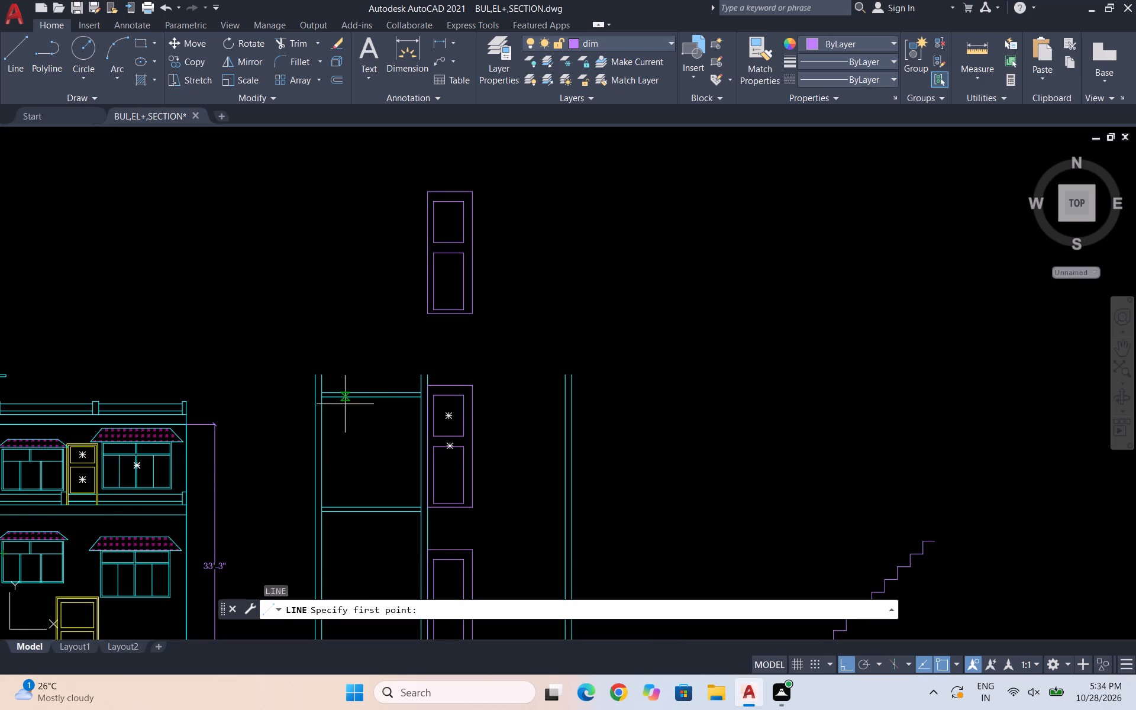
click(318, 372)
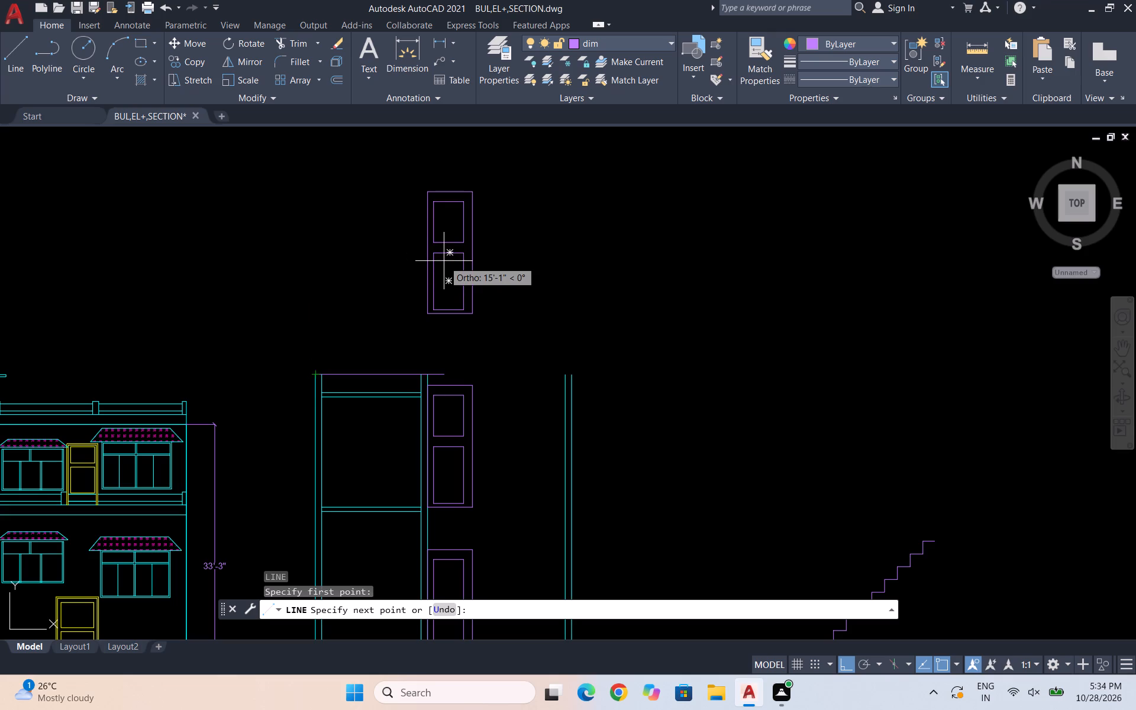
scroll(420, 318, up, 1)
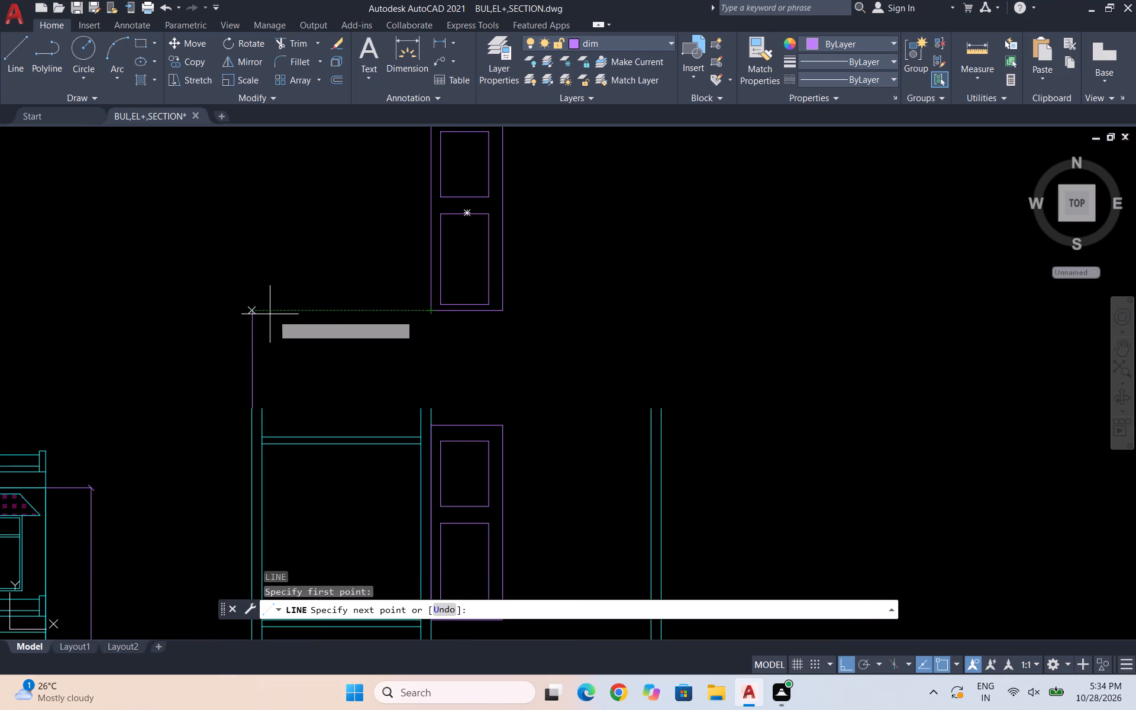
click(248, 309)
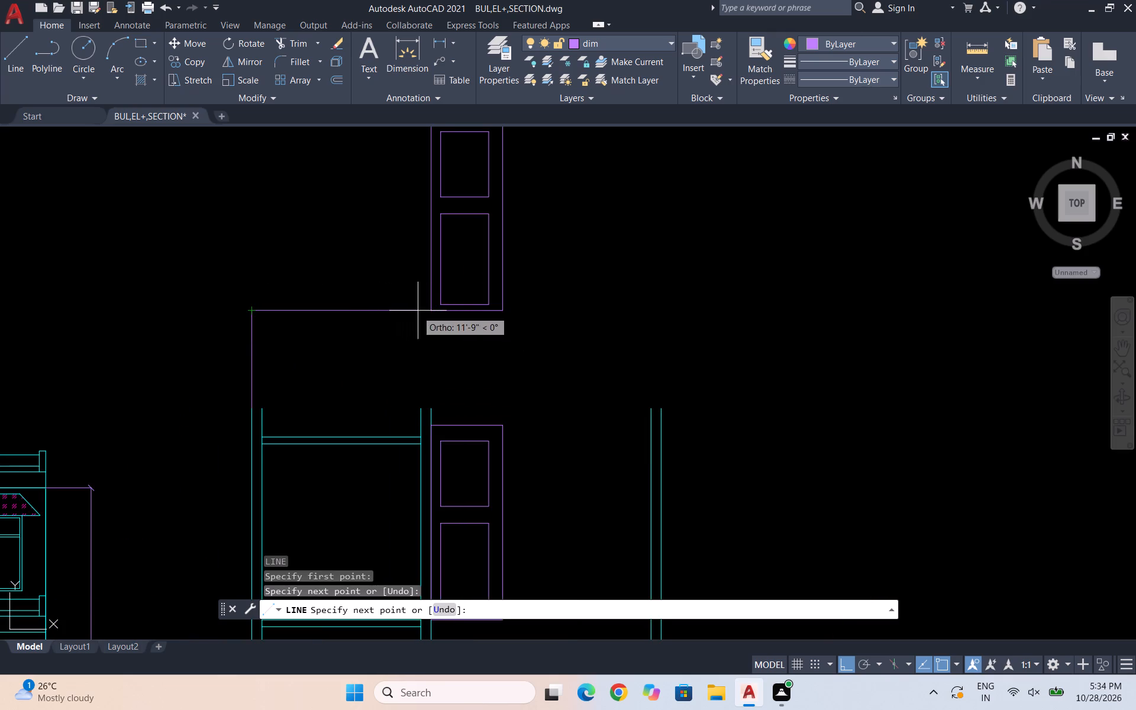
click(427, 311)
key(Escape)
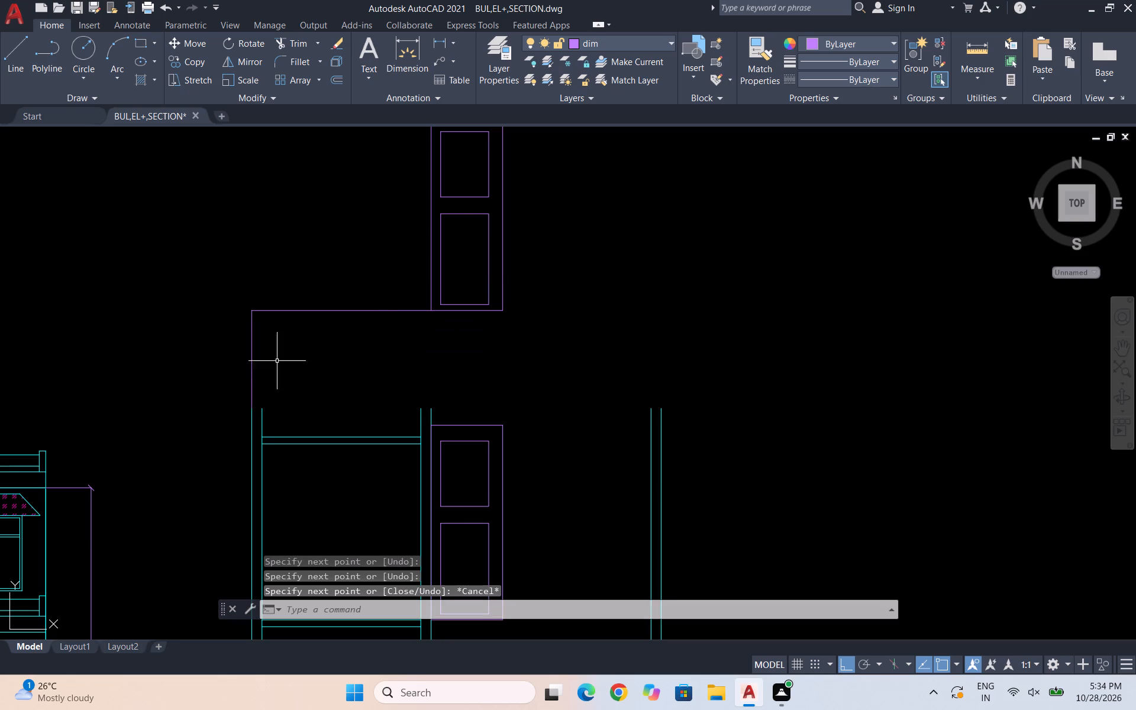
Offset the new vertical and horizontal lines 9" inward to give the wall and slab their thickness.
key(o)
key(Return)
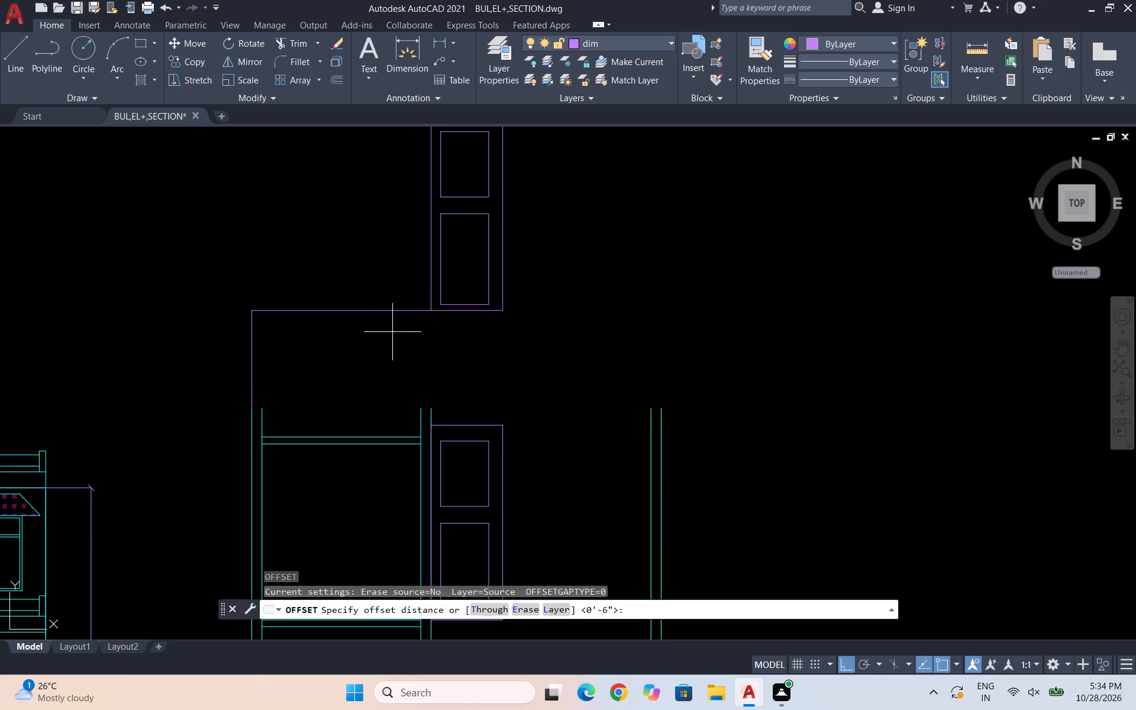
key(9)
key(shift+quotedbl)
key(Return)
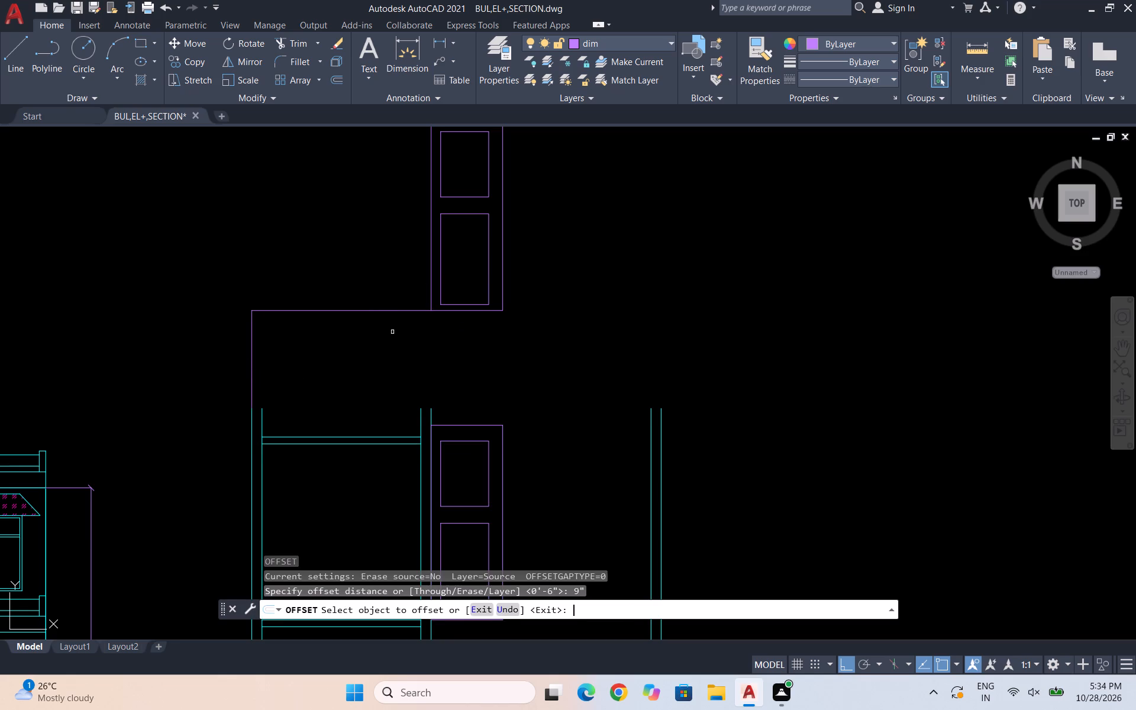
click(251, 349)
click(294, 351)
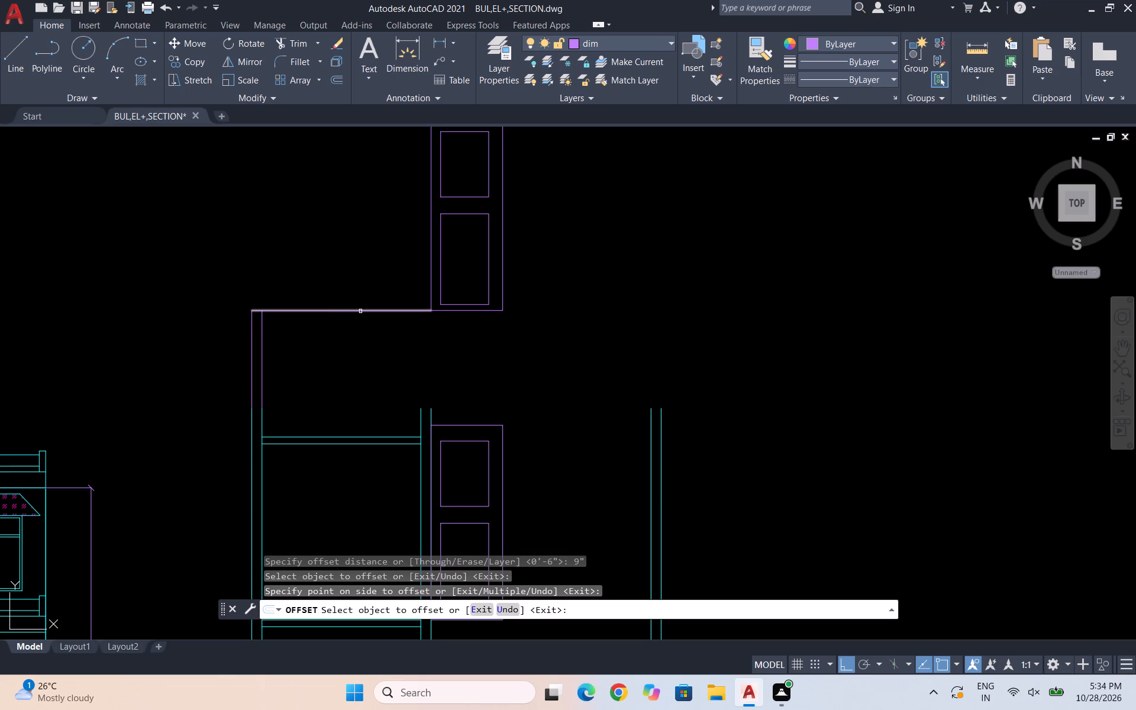
drag(360, 311, 360, 324)
click(346, 351)
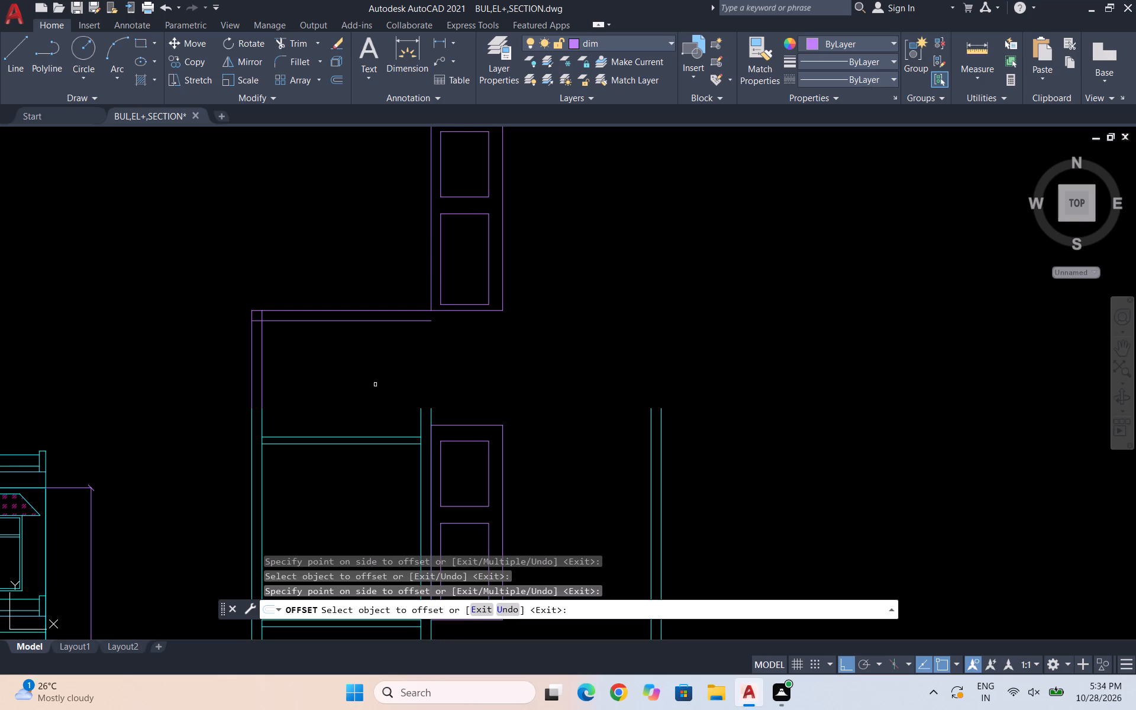
key(Escape)
Assign the four new wall and slab lines beside the topmost door to the WALLS layer.
drag(373, 363, 353, 353)
click(225, 270)
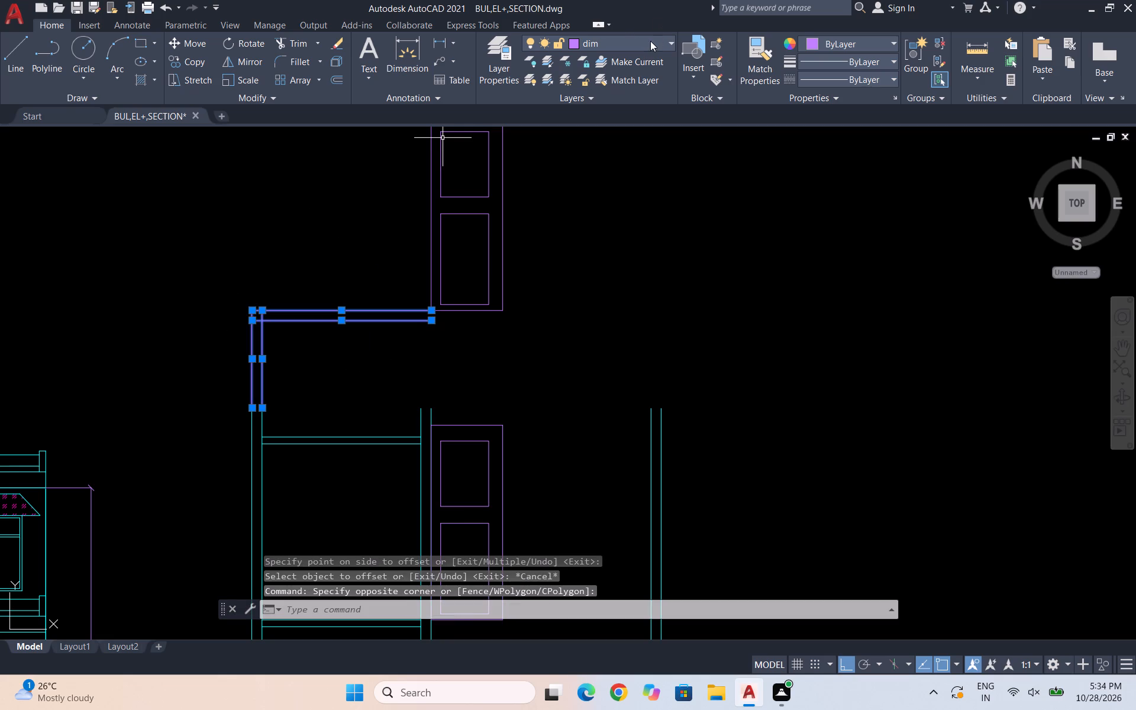
click(650, 41)
click(632, 216)
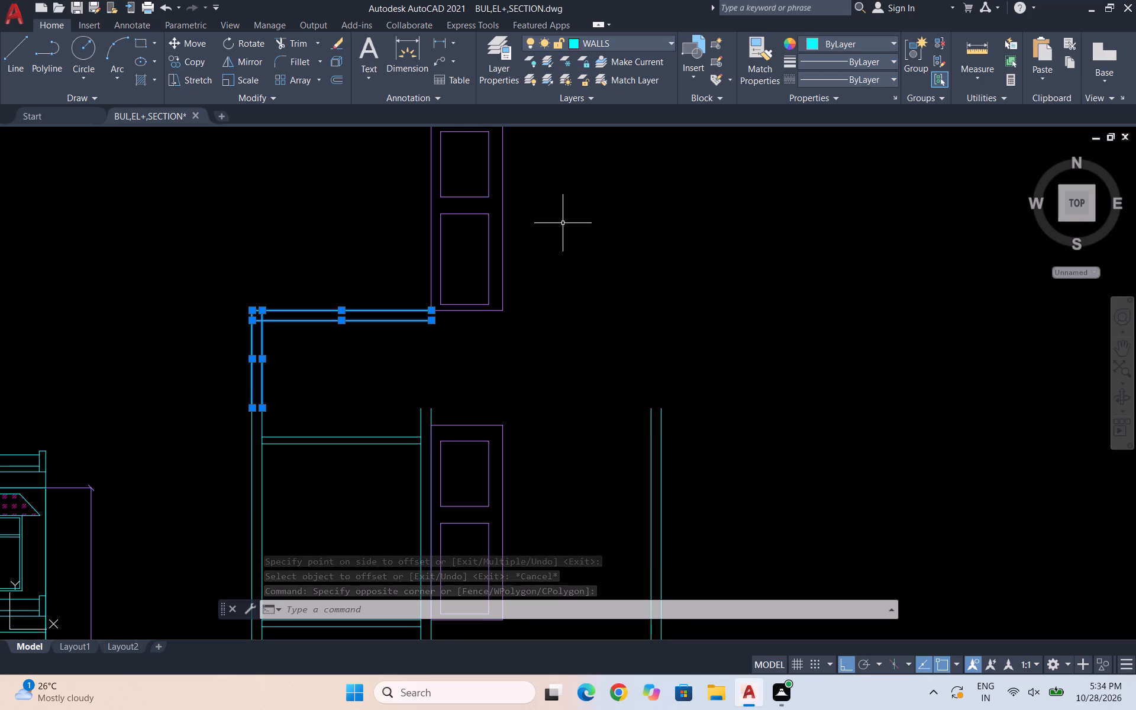
key(Escape)
scroll(468, 317, down, 2)
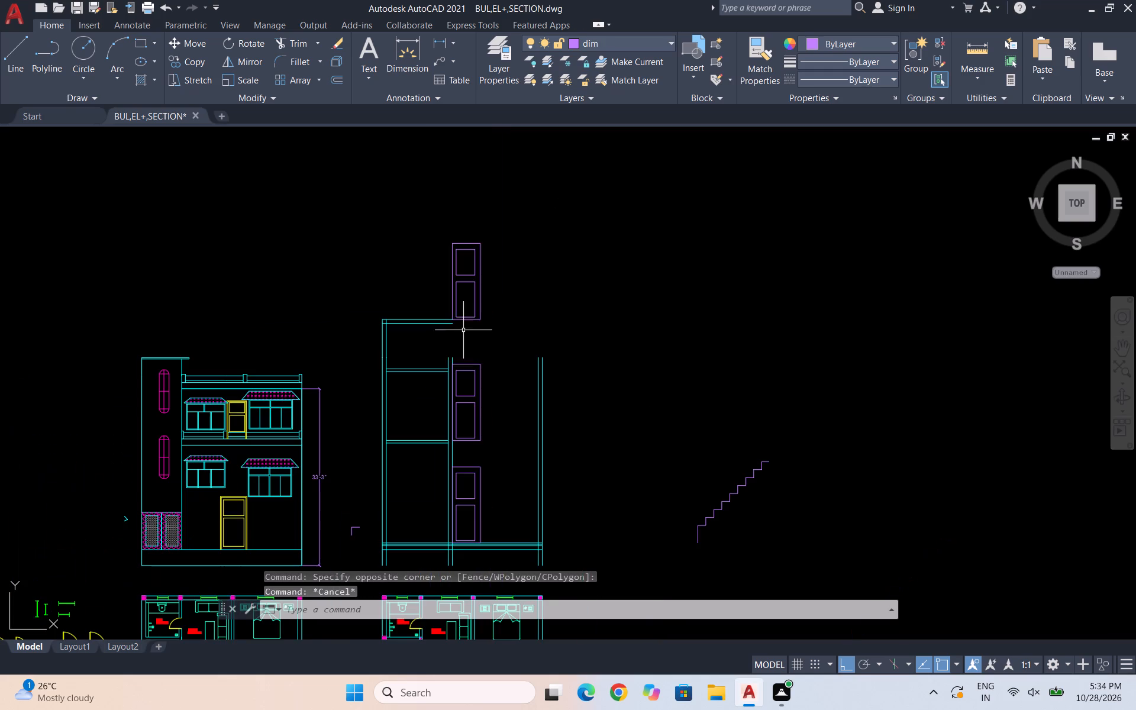
Extend the two lines of the section's middle wall upward to the underside of the slab at the topmost door's base.
key(Escape)
key(Escape)
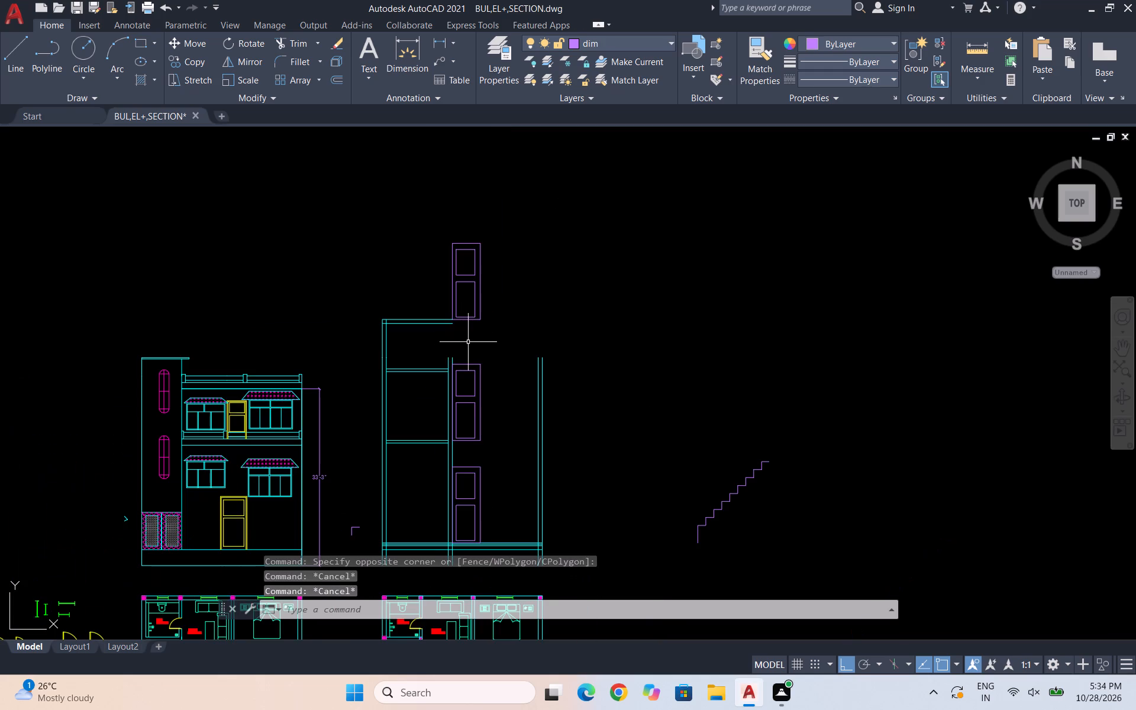
key(Escape)
key(Escape)
key(Escape)
key(Escape)
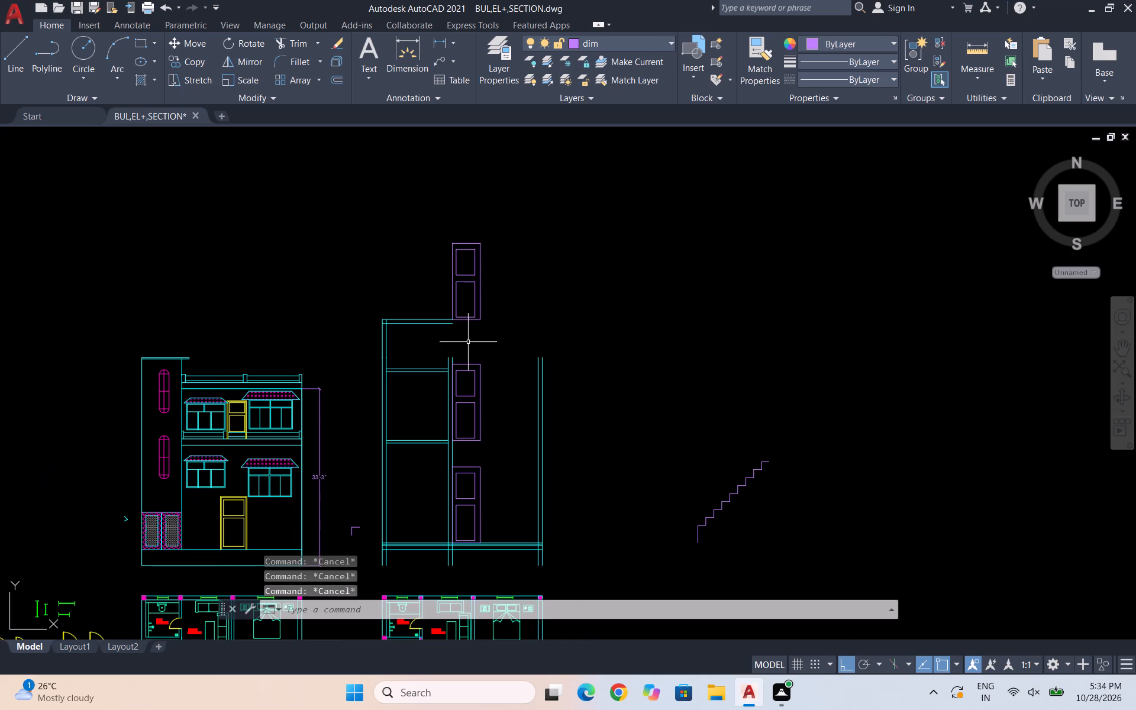
text(ex)
key(Return)
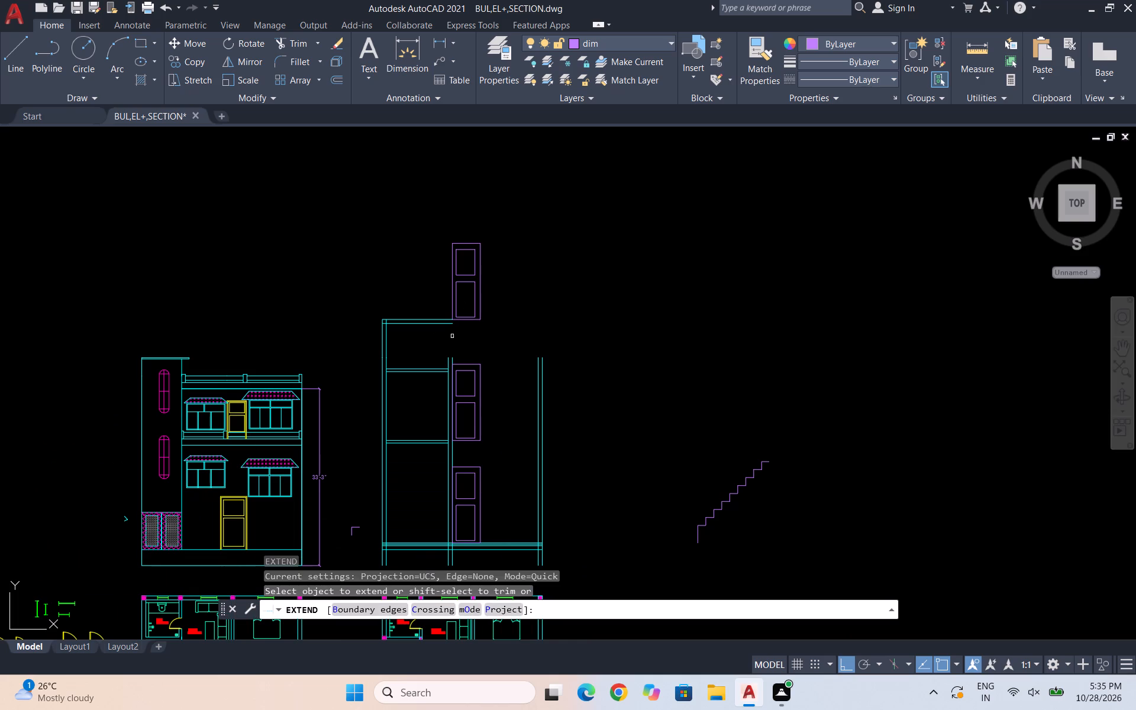
scroll(469, 340, up, 3)
drag(341, 428, 464, 424)
drag(343, 417, 367, 416)
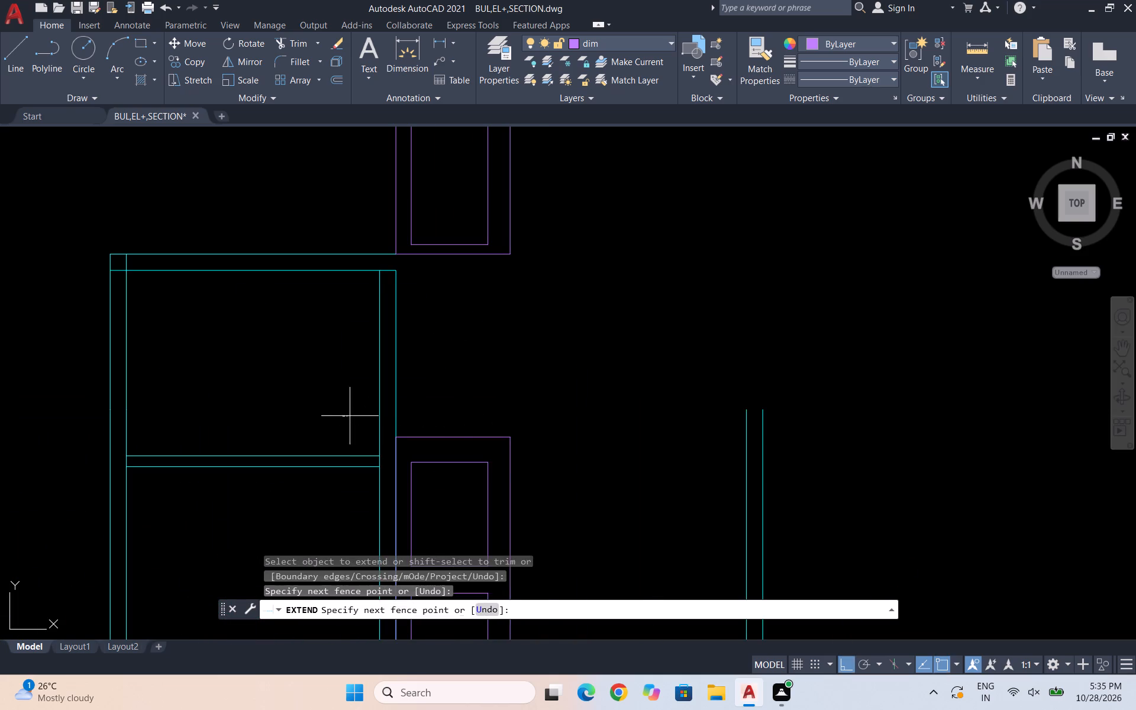
drag(367, 416, 622, 390)
drag(353, 319, 507, 319)
scroll(456, 352, down, 1)
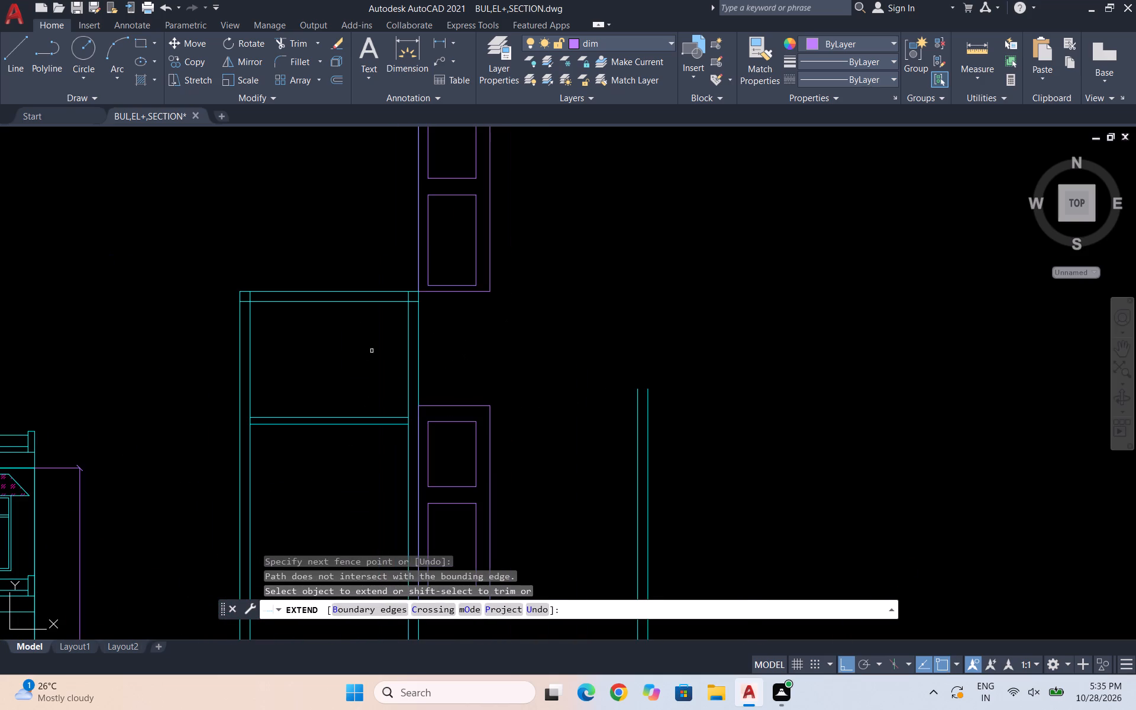
drag(373, 350, 550, 350)
scroll(487, 376, down, 1)
key(Escape)
key(Escape)
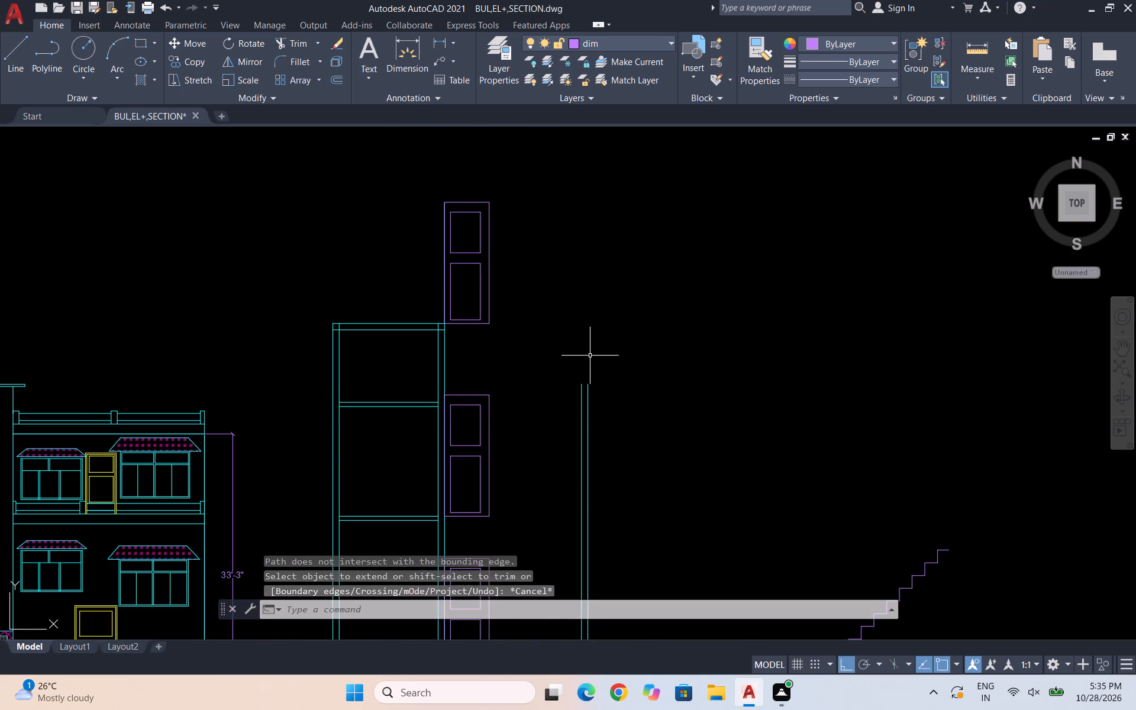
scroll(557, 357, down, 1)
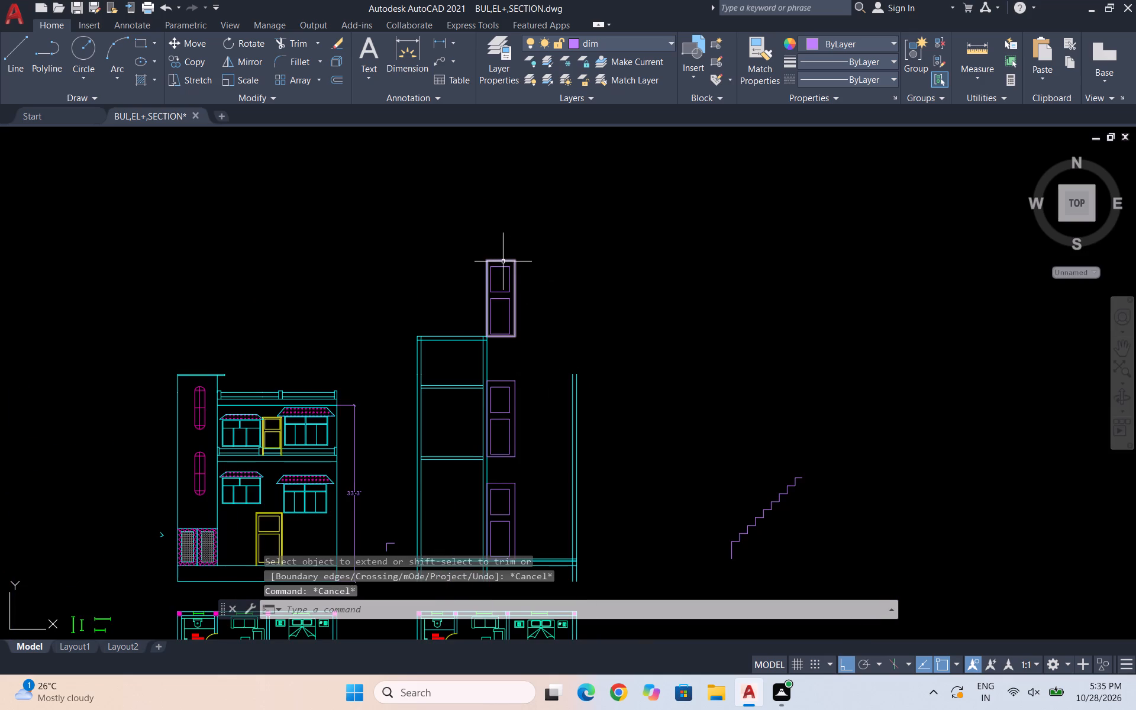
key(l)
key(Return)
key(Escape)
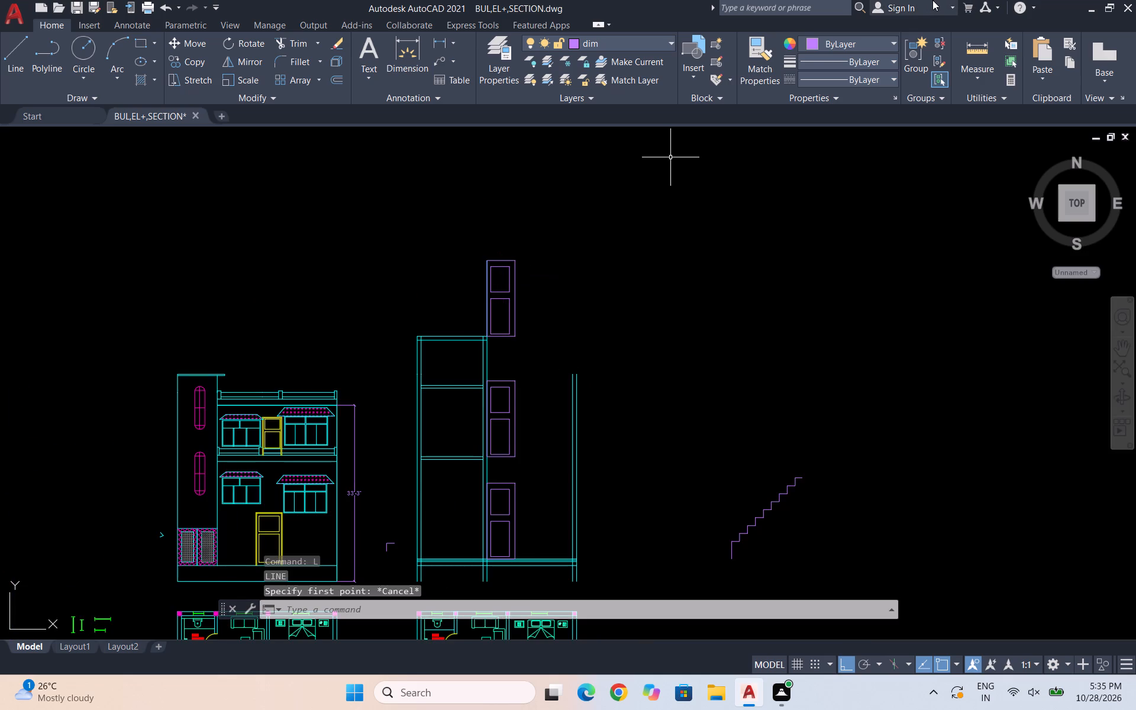
Make WALLS the current layer and draw a line about 3'-7" straight up from the topmost door's upper corner on the wall side.
click(631, 46)
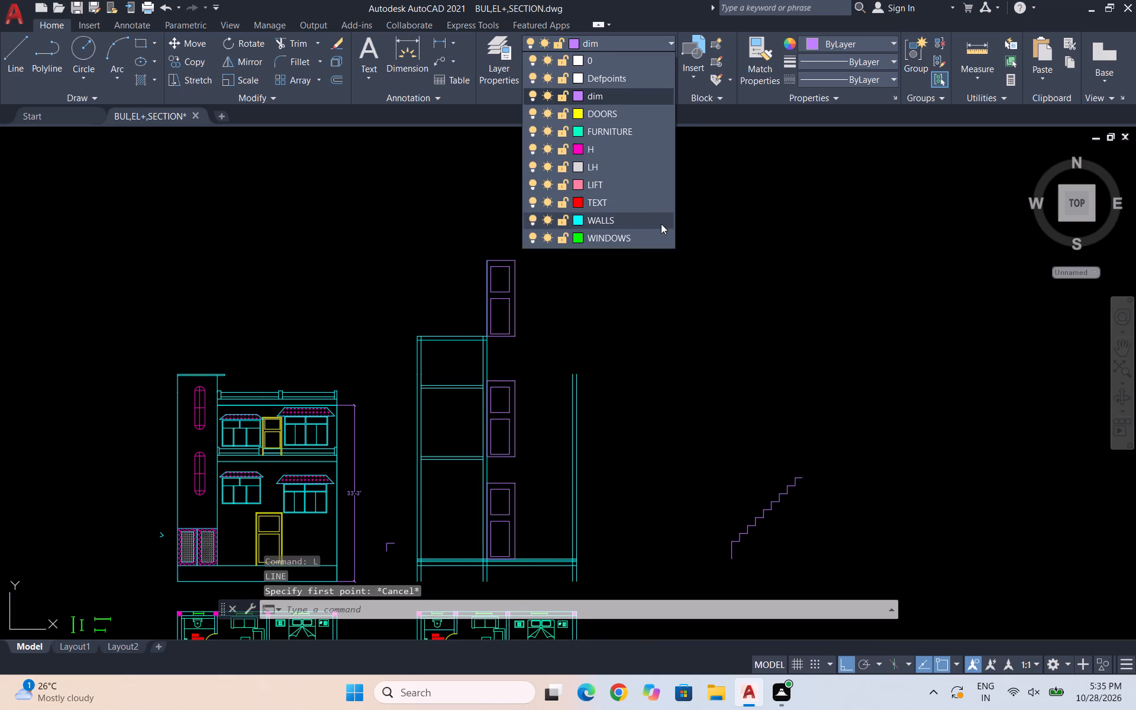
click(660, 222)
key(l)
key(Return)
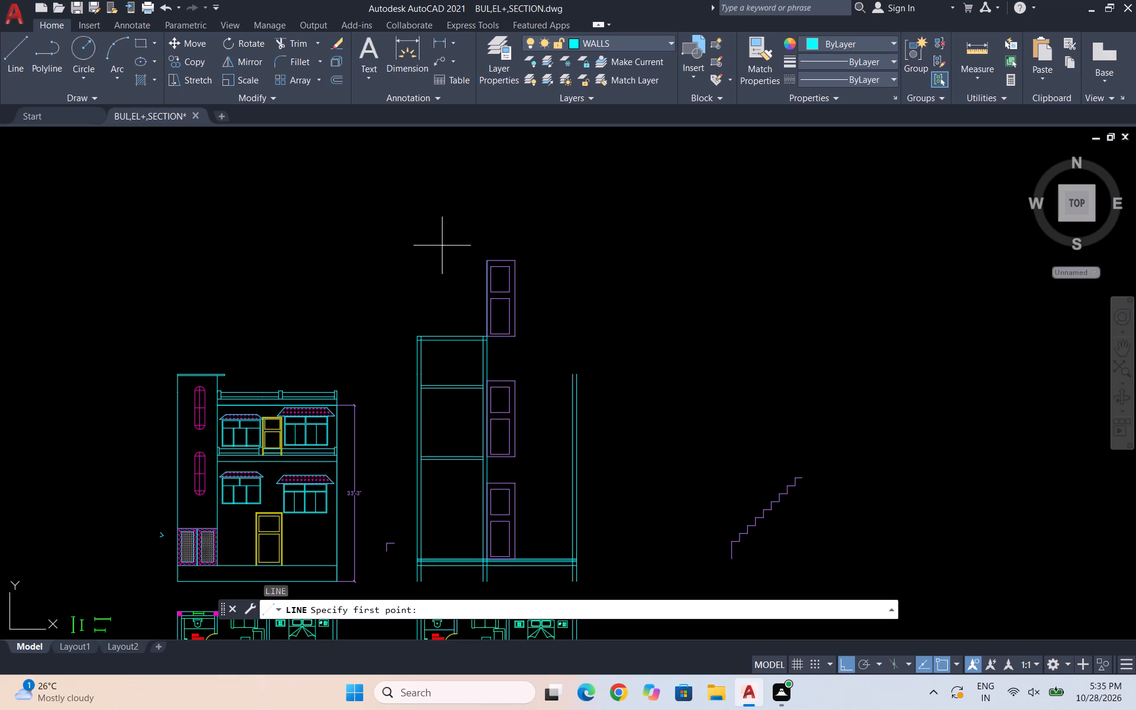
scroll(493, 234, up, 1)
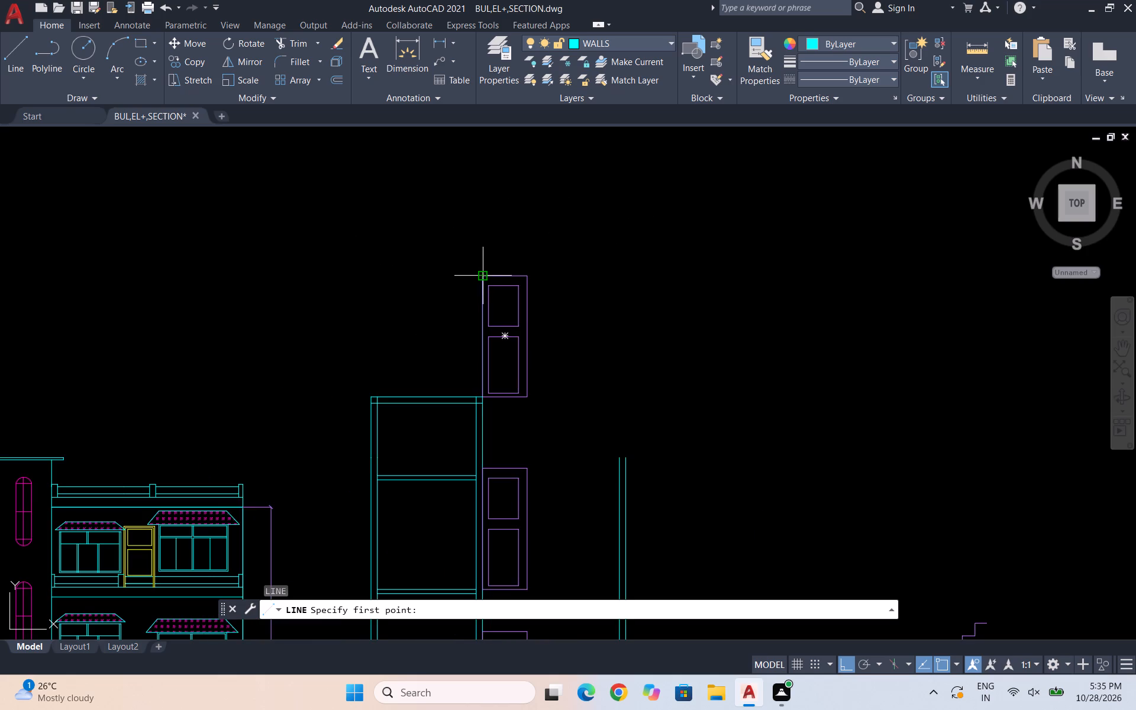
scroll(483, 280, up, 2)
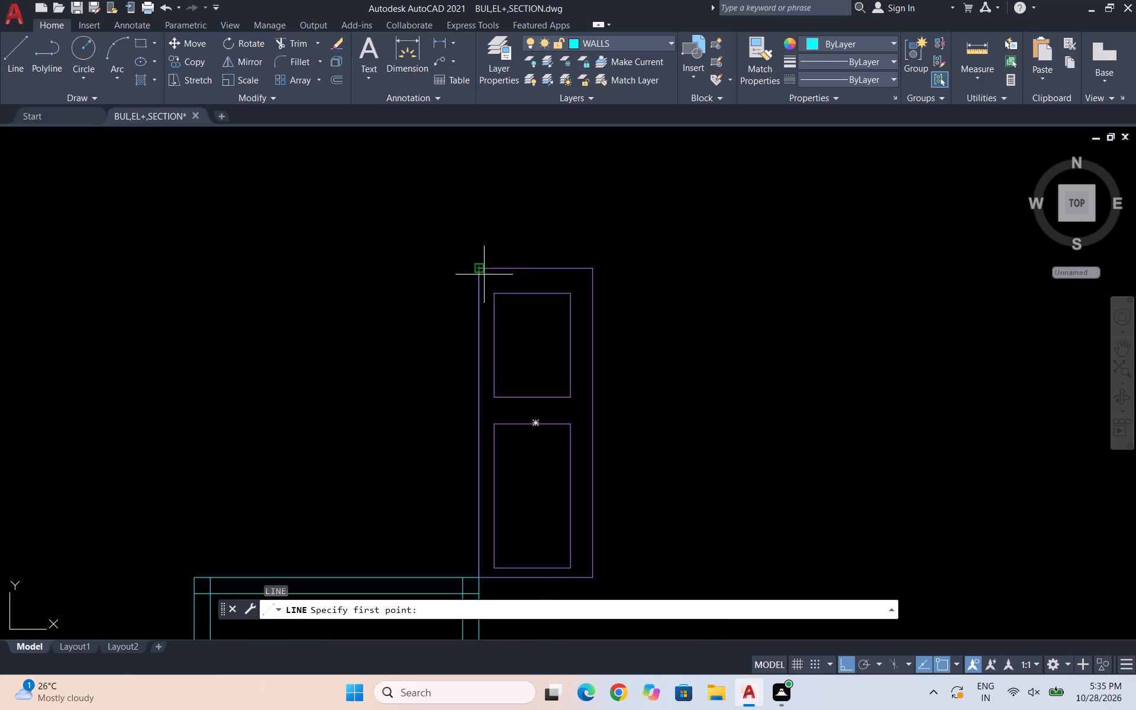
click(482, 272)
scroll(482, 272, down, 2)
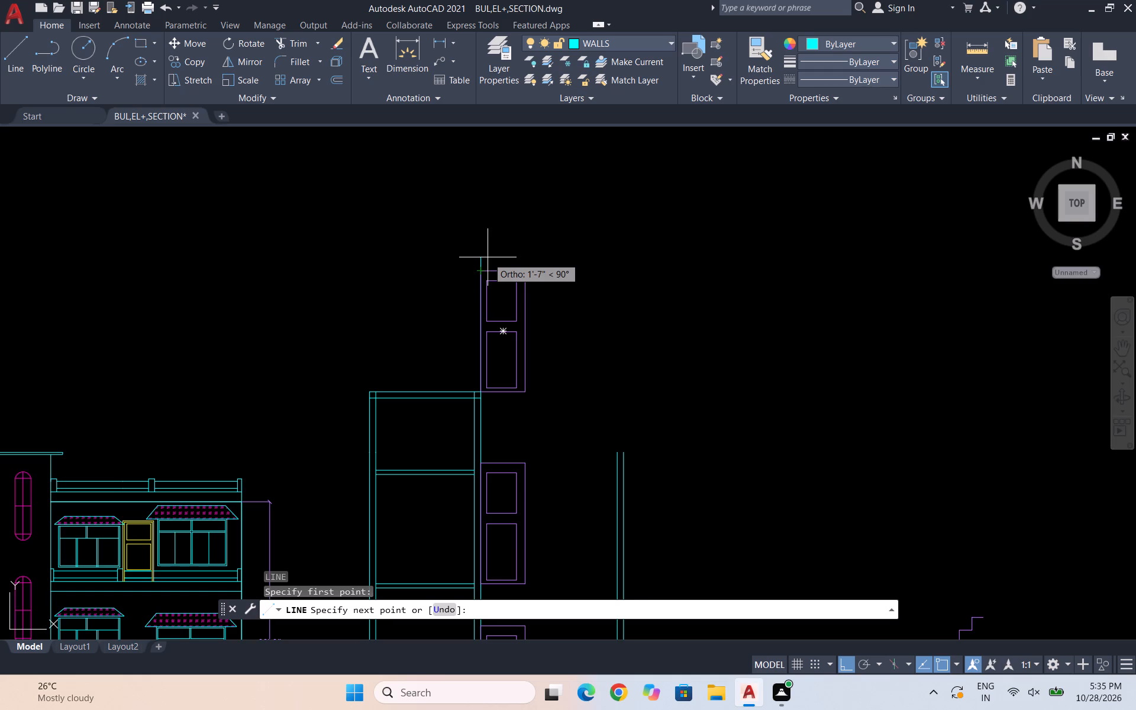
scroll(490, 254, up, 2)
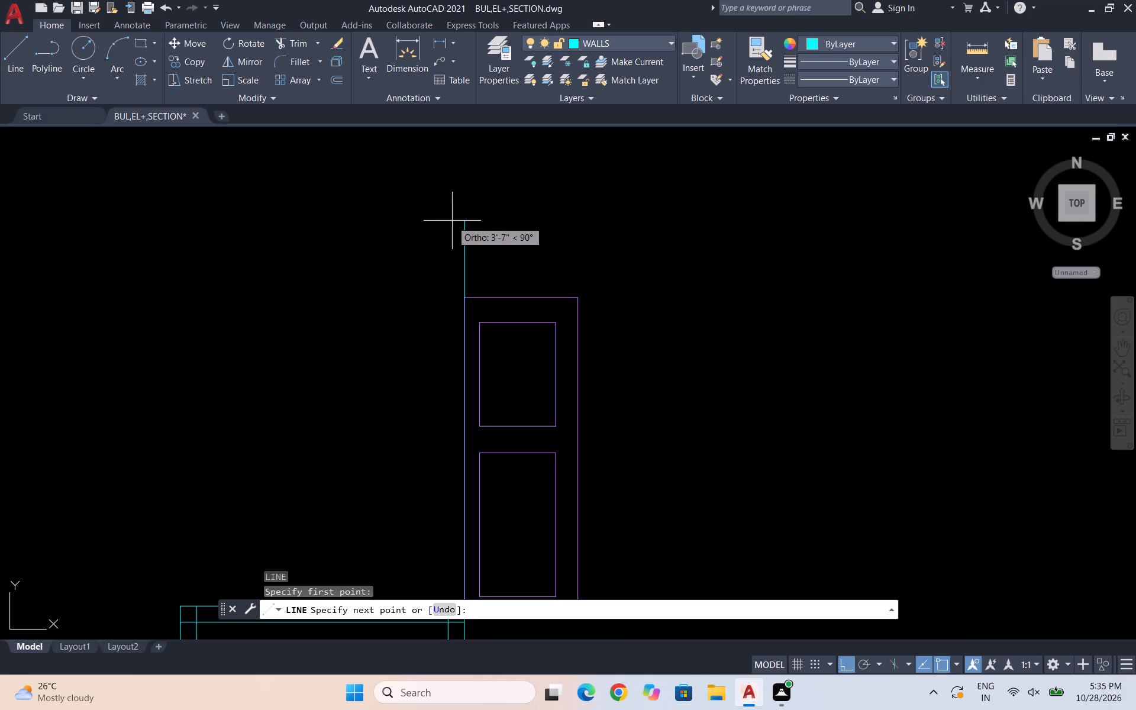
click(466, 219)
key(Escape)
scroll(397, 308, down, 1)
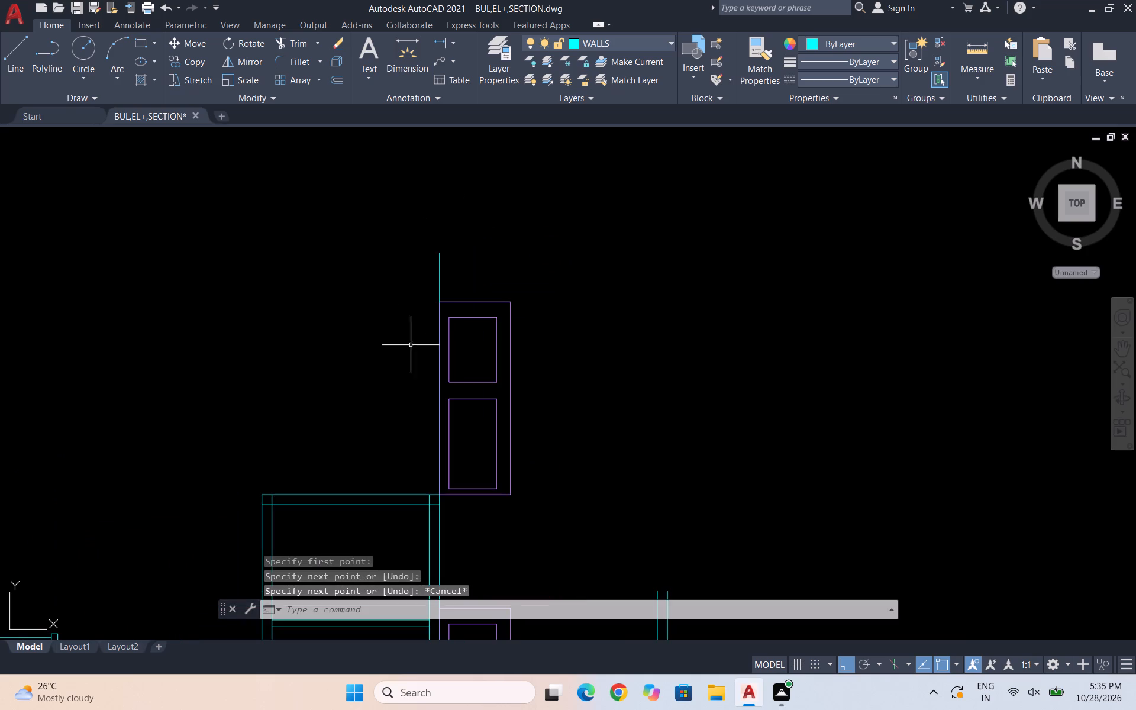
Draw the horizontal roof line from about 2'-5" outside the new vertical line's top end across to above the far wall's outer face.
key(Escape)
key(l)
key(Return)
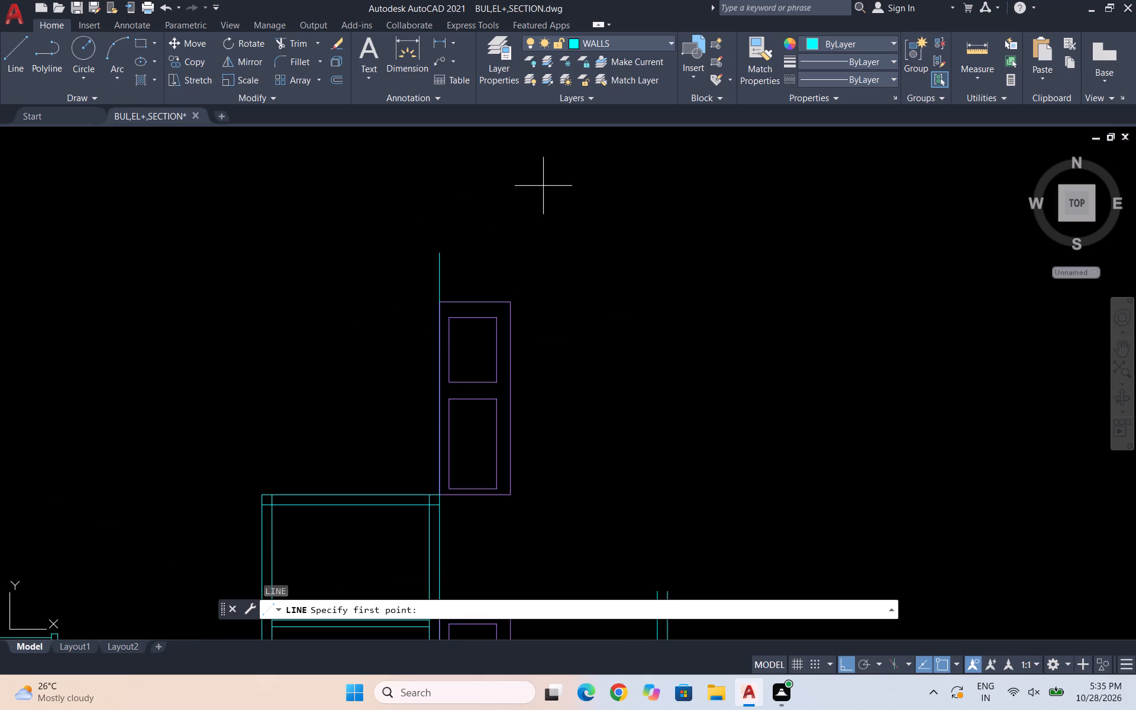
click(408, 252)
scroll(632, 271, down, 2)
scroll(651, 395, up, 1)
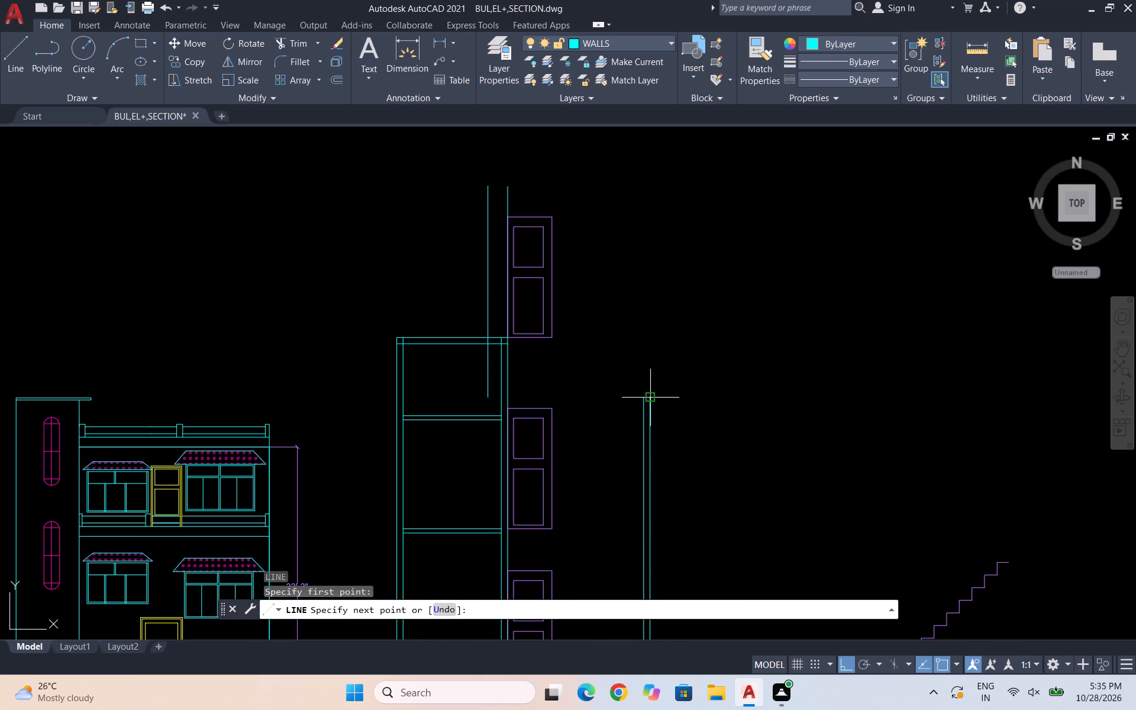
click(648, 186)
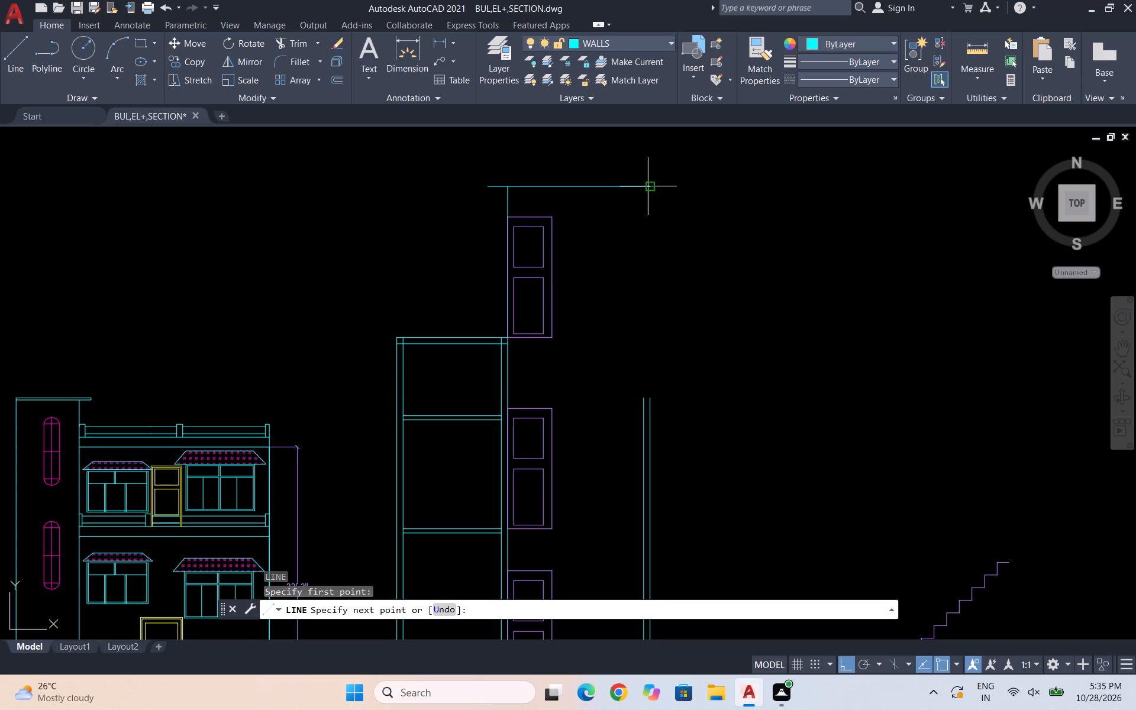
key(Escape)
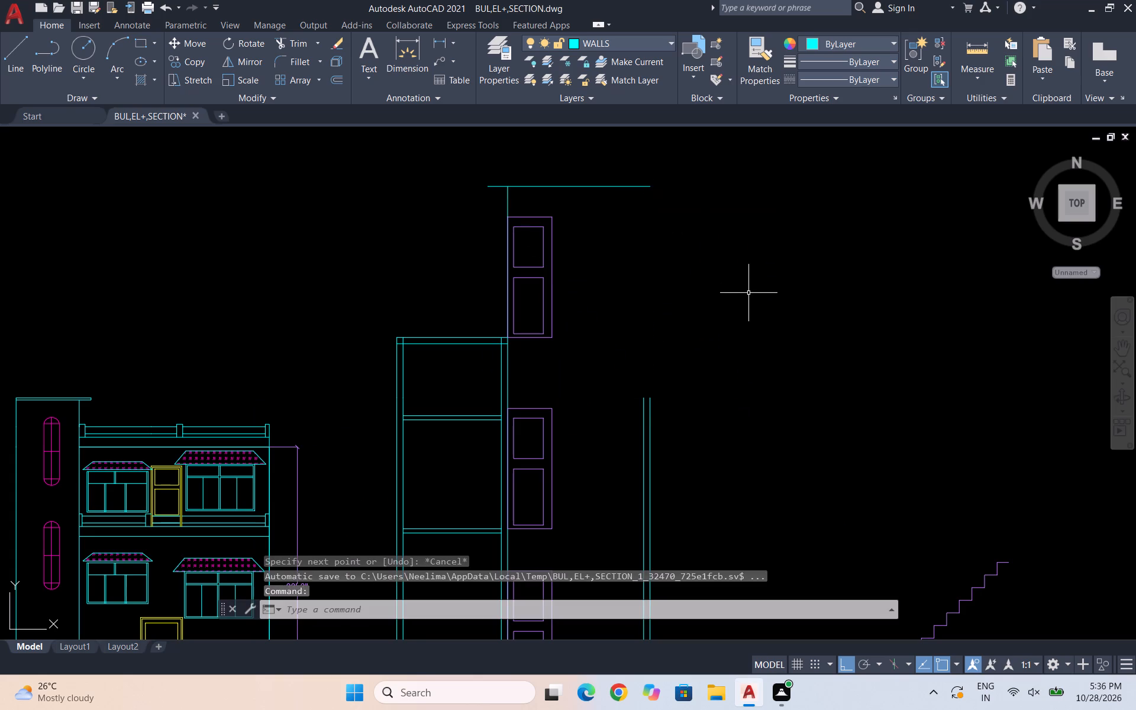
Extend both lines of the far outer wall up to the new roof line.
key(l)
key(Escape)
key(Escape)
text(ex)
key(Return)
drag(700, 429, 637, 421)
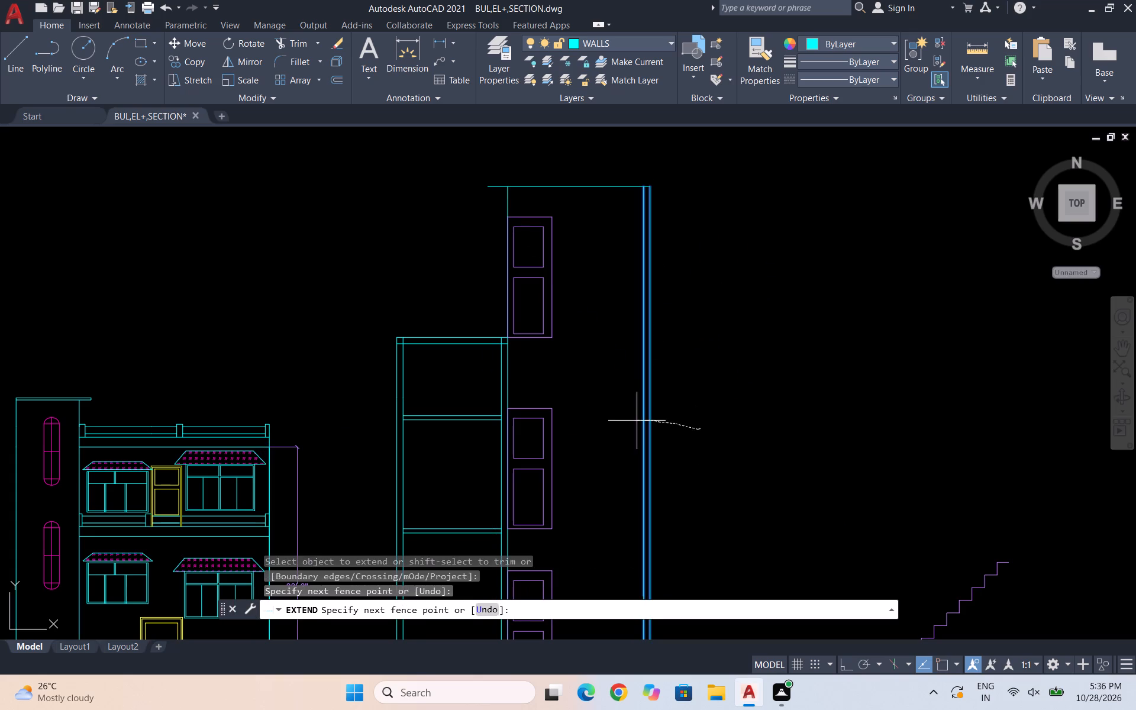
drag(637, 421, 628, 421)
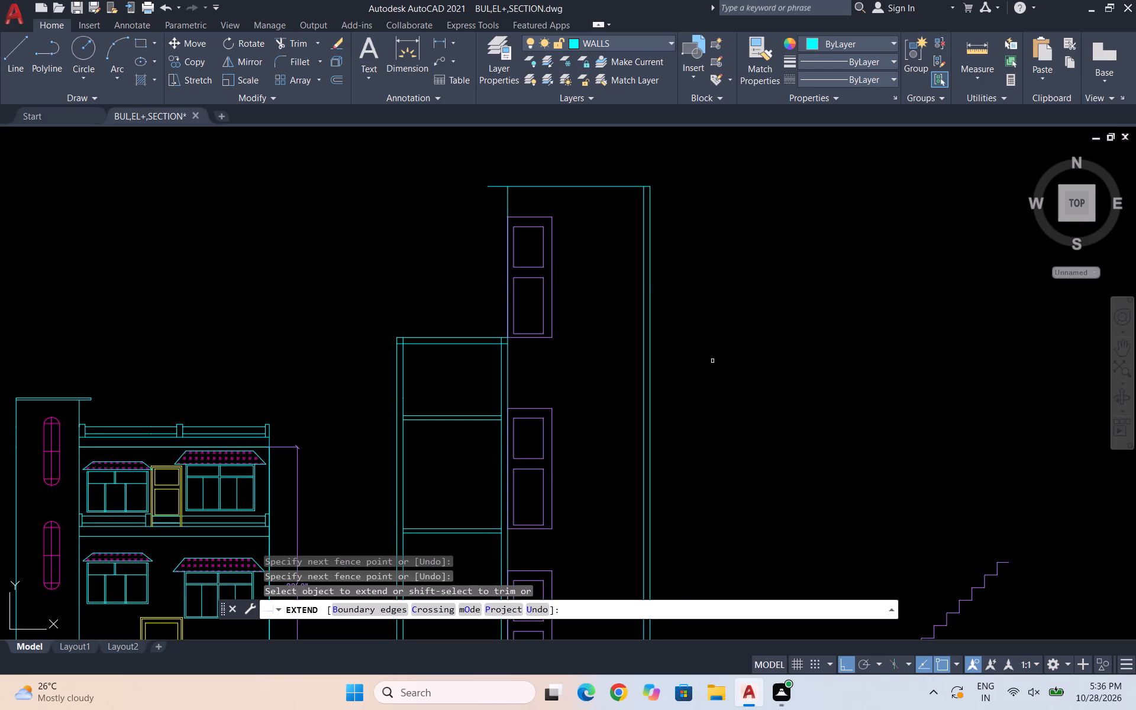
key(Escape)
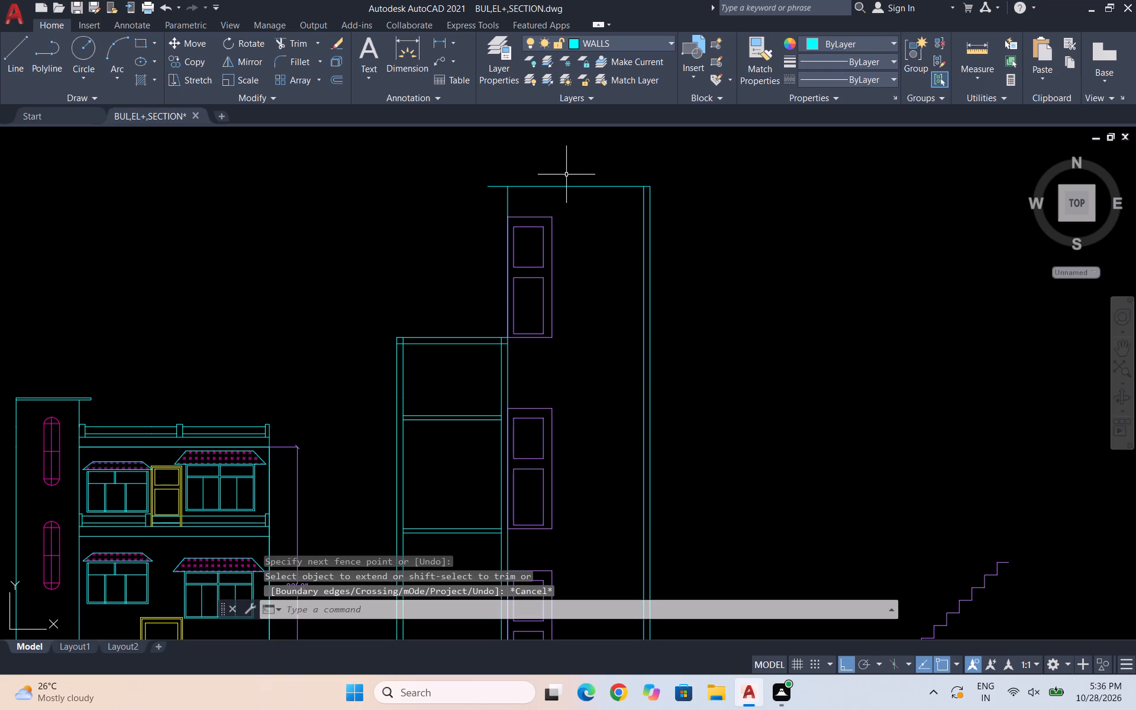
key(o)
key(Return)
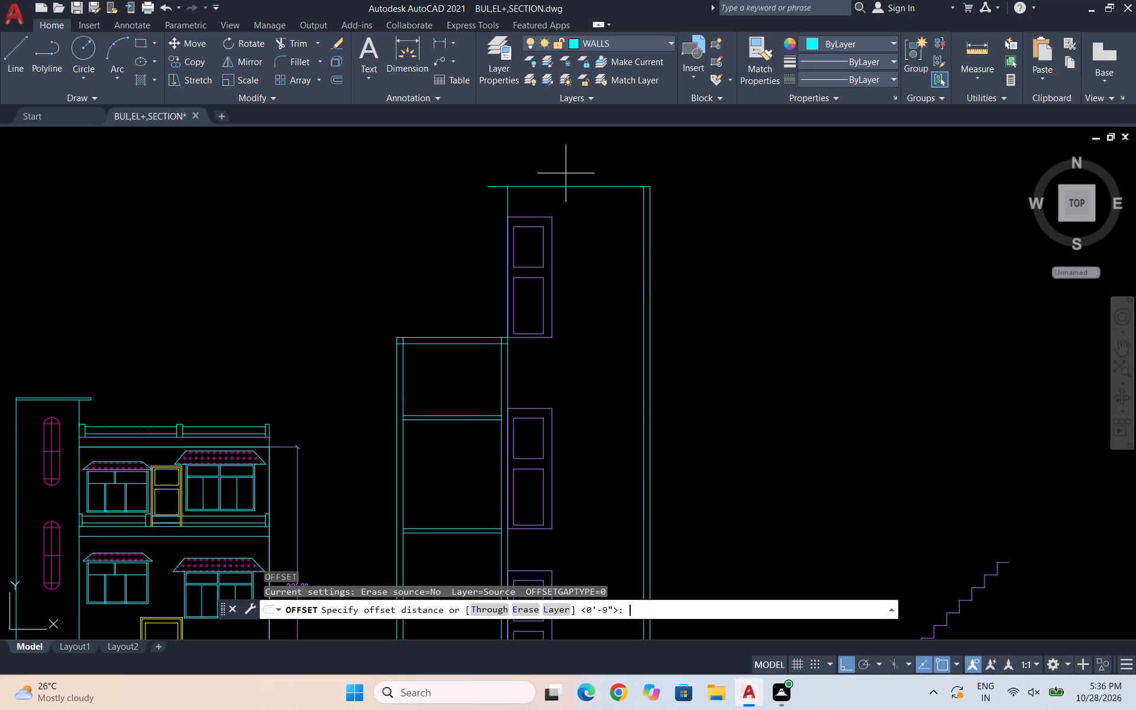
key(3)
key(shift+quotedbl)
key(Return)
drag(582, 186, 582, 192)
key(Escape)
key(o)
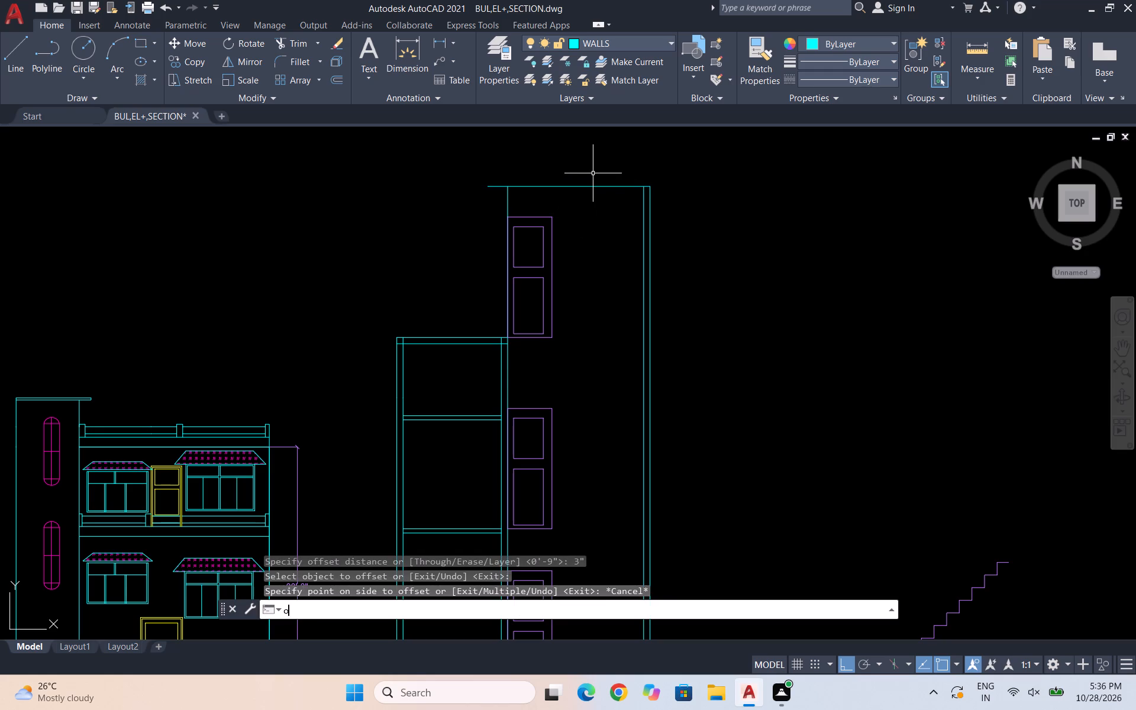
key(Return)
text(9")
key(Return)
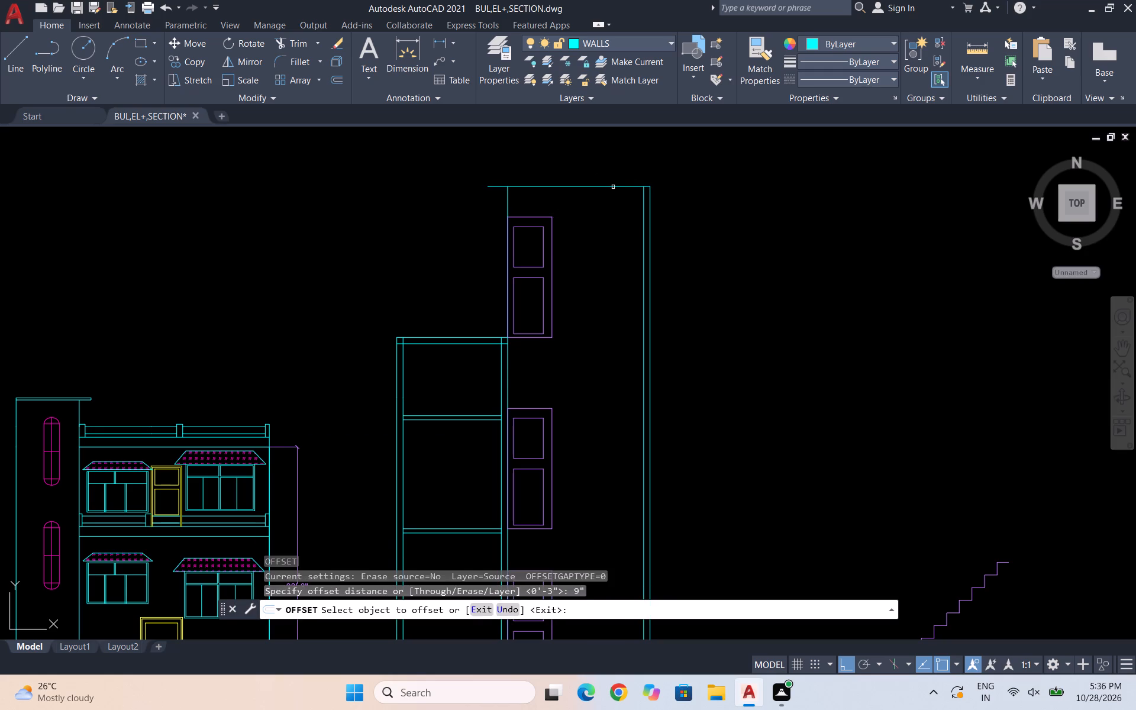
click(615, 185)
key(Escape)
Offset the roof line 10" downward to give the roof slab its thickness.
key(o)
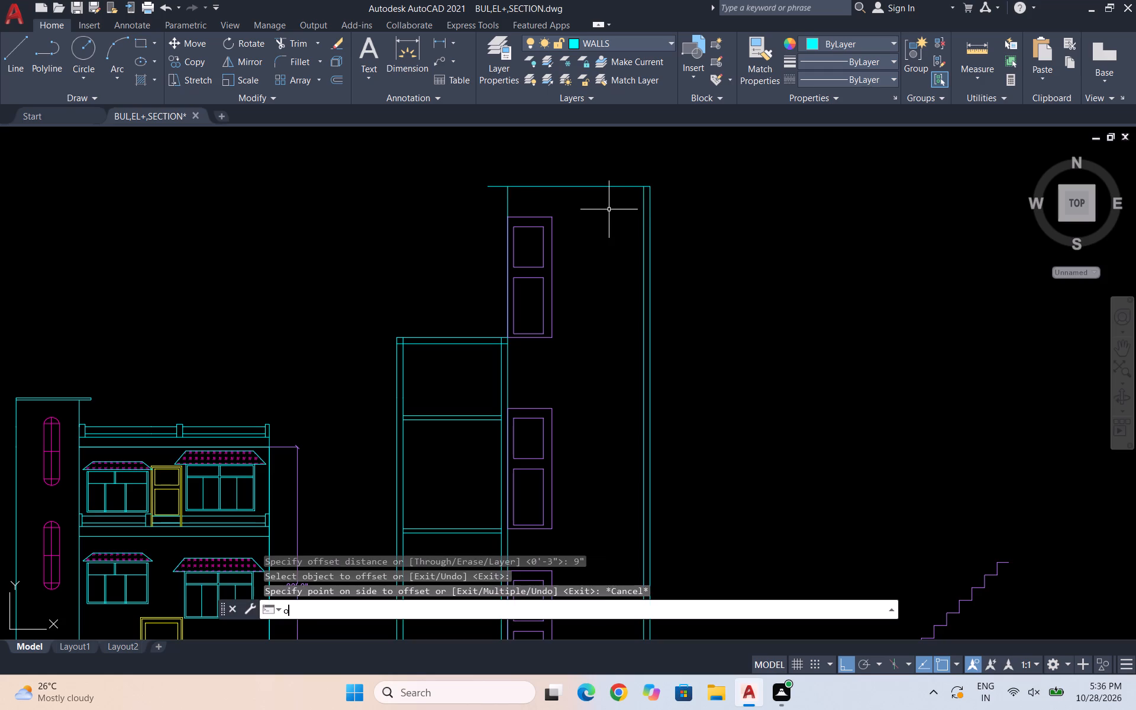
key(Return)
text(10")
key(Return)
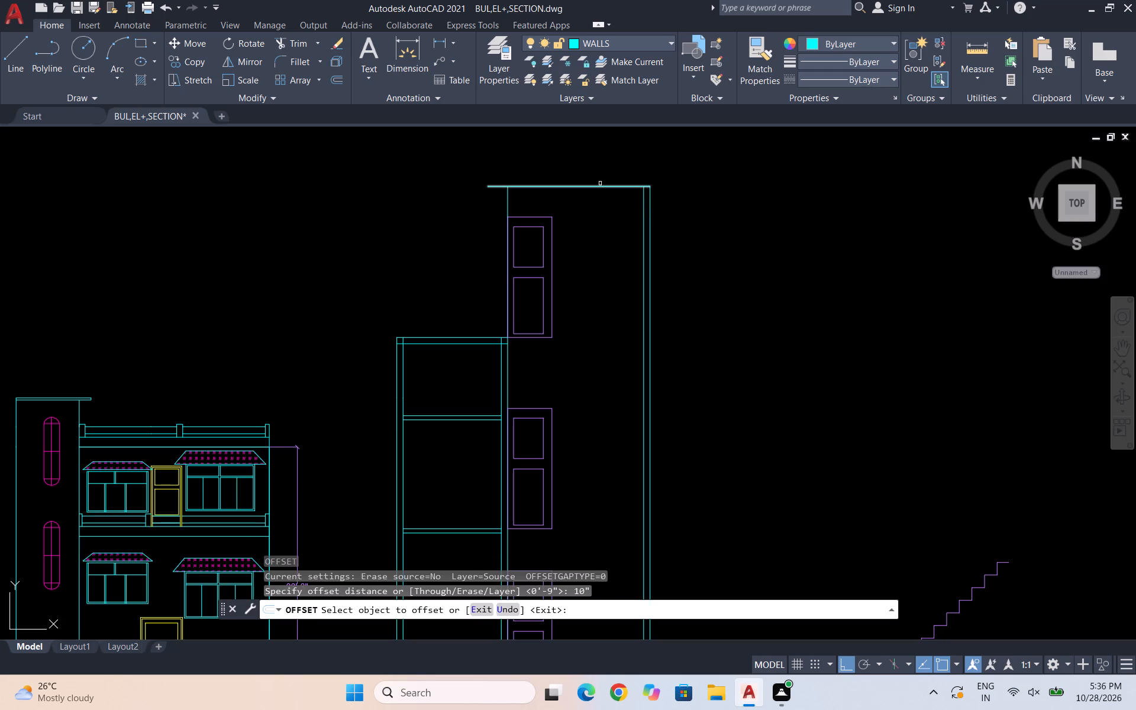
click(599, 186)
click(608, 241)
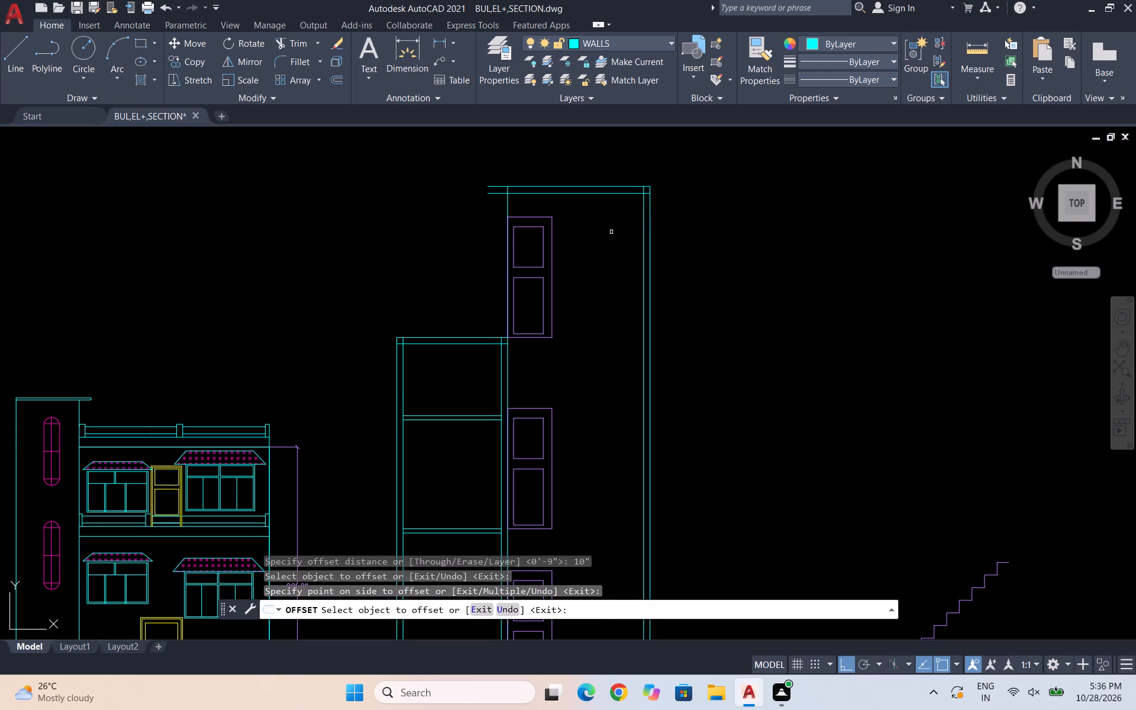
key(Escape)
key(Escape)
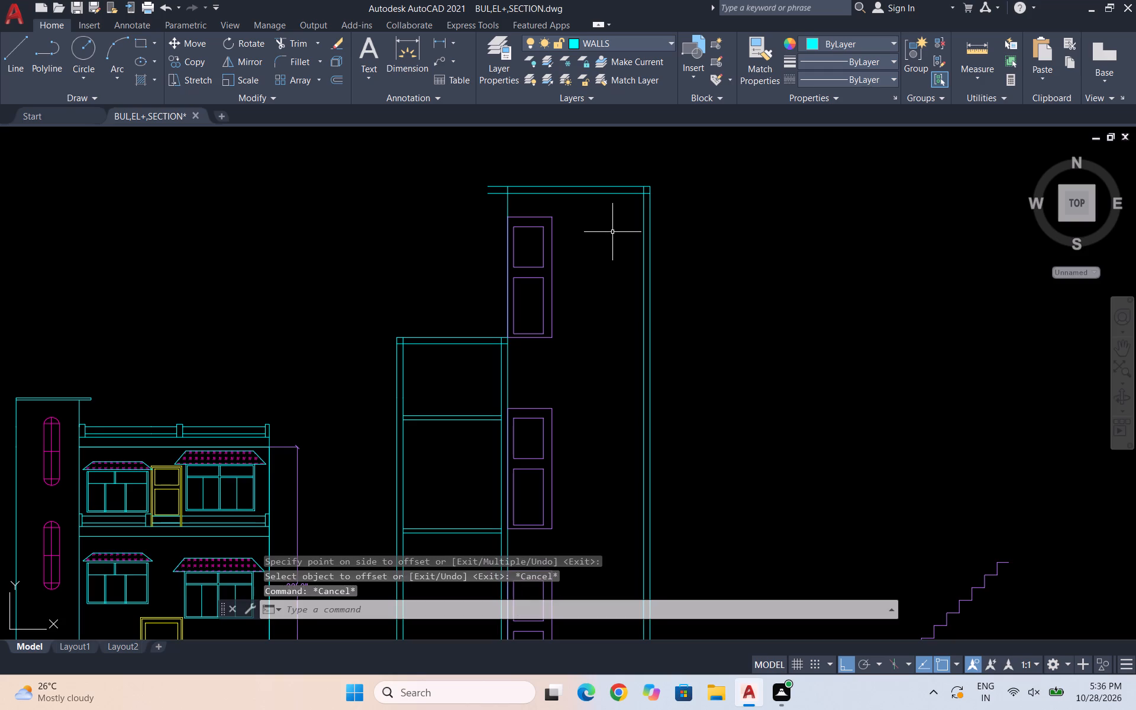
key(Escape)
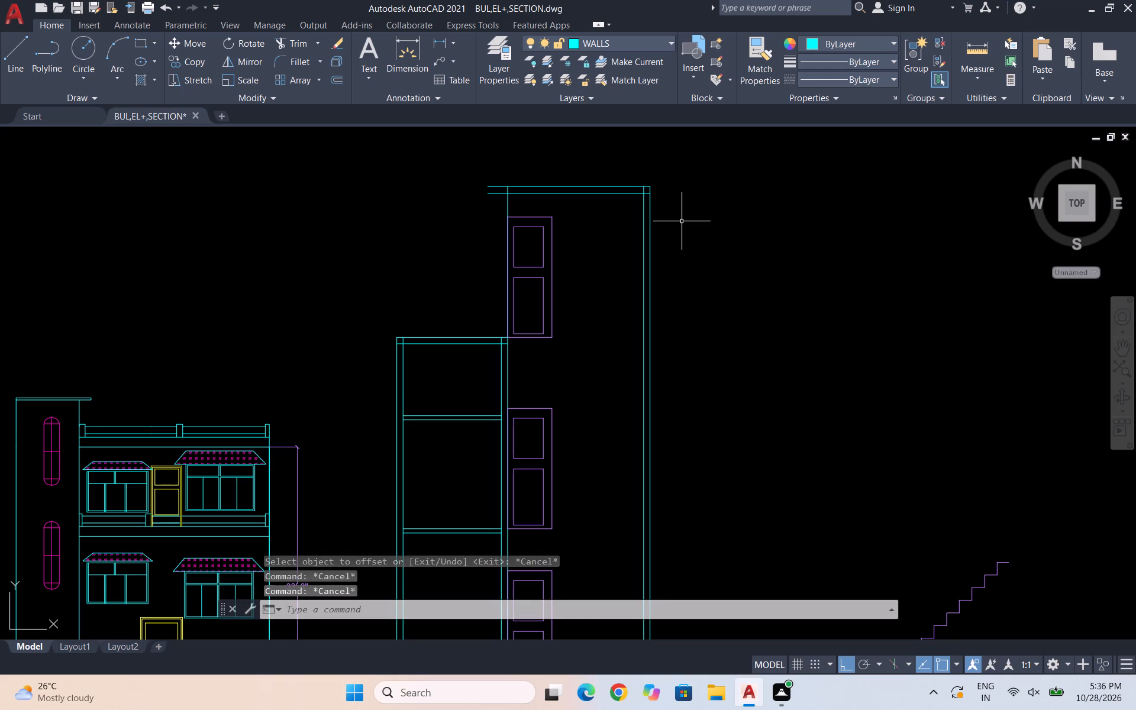
Trim the overlapping lines where the roof slab meets the far outer wall, and the door-side wall line inside the slab.
key(r)
key(BackSpace)
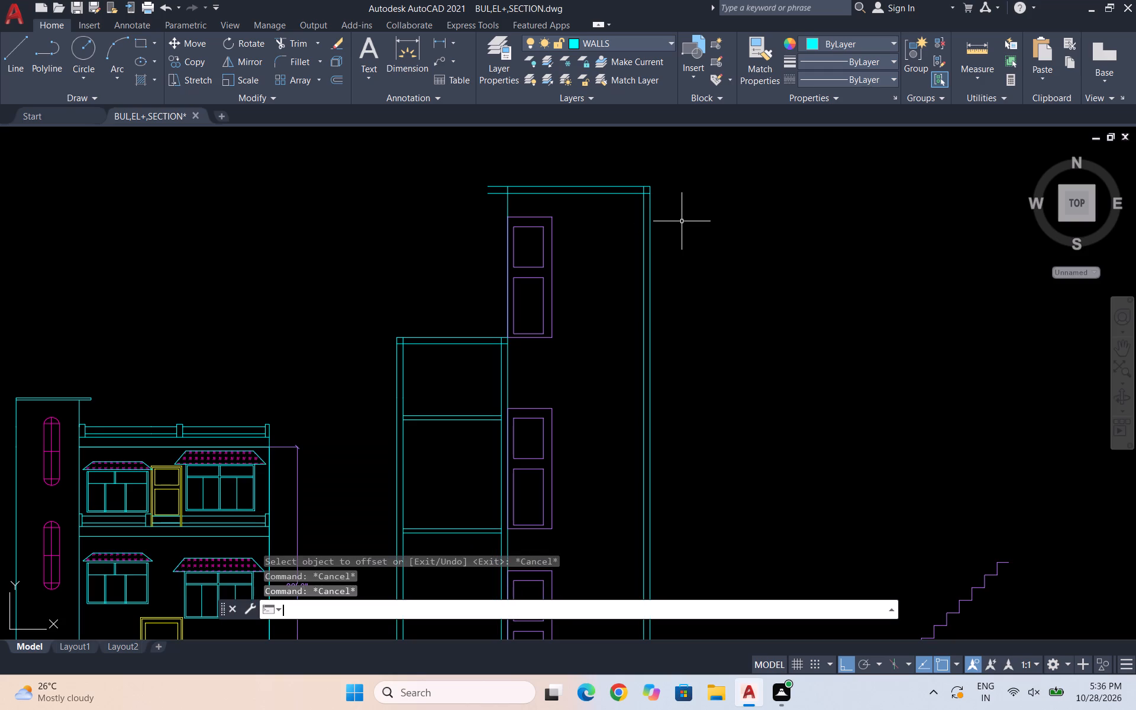
text(tr)
key(Return)
scroll(632, 190, up, 1)
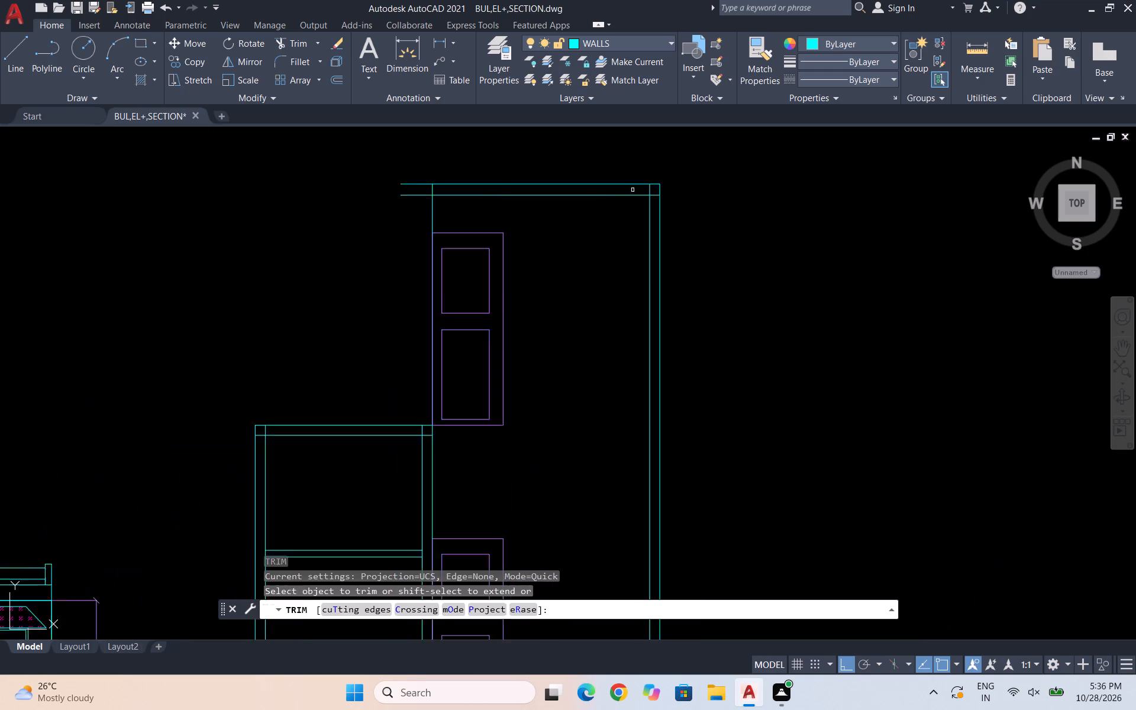
scroll(632, 190, up, 4)
drag(657, 186, 738, 252)
scroll(798, 254, down, 2)
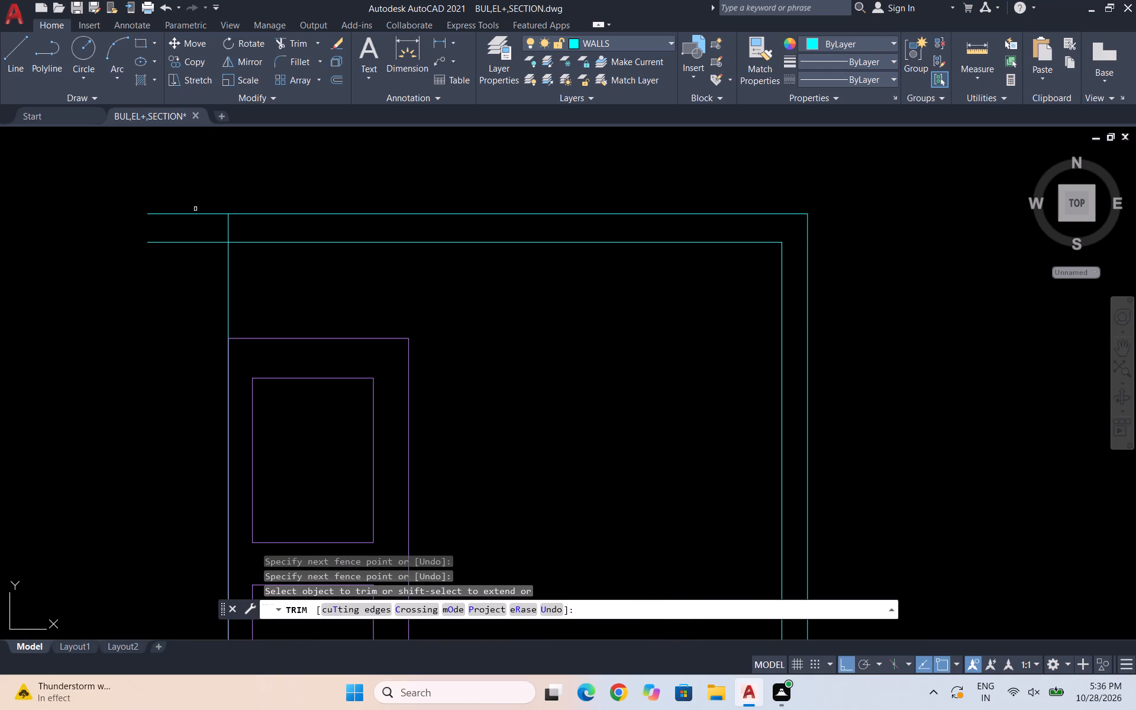
scroll(183, 210, up, 2)
drag(227, 253, 430, 272)
key(Escape)
Close the open overhanging end of the roof slab with a vertical line joining its lower and upper edges.
key(l)
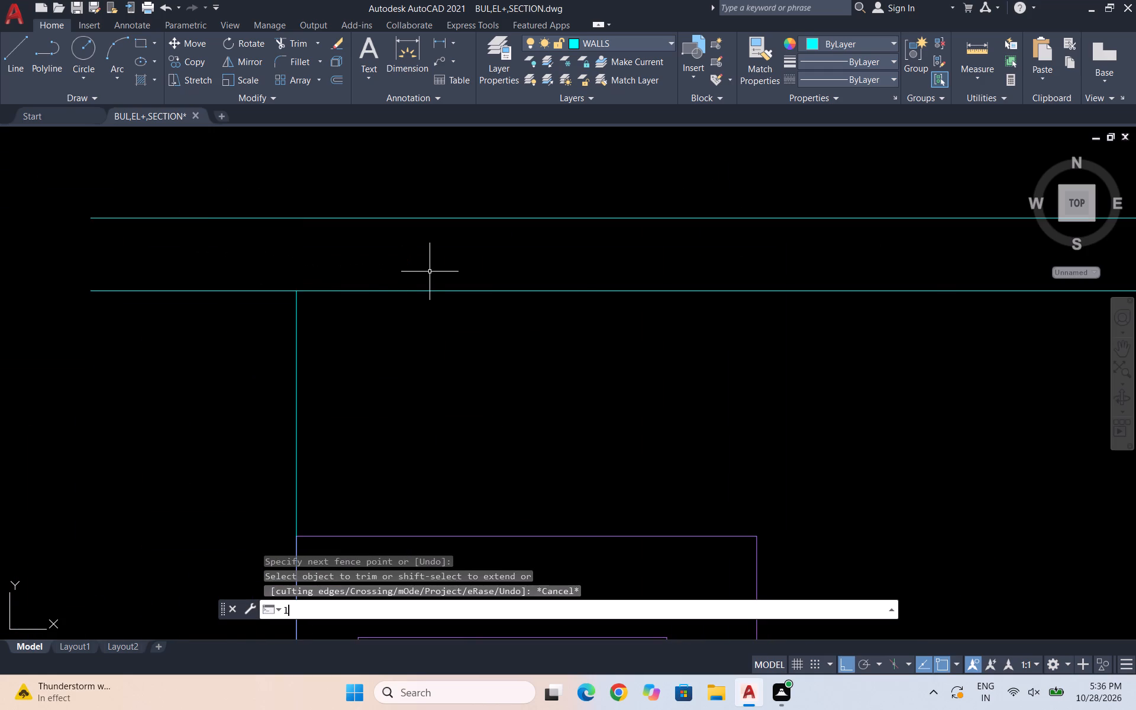
key(Return)
scroll(438, 342, down, 2)
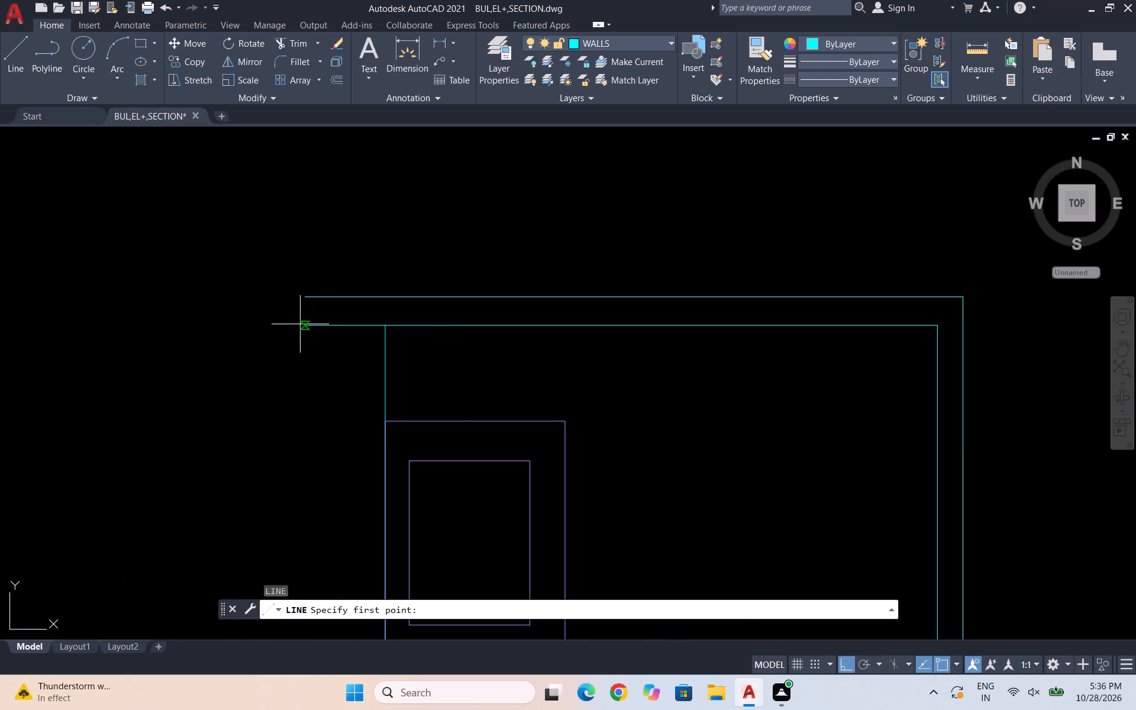
click(303, 325)
click(306, 299)
key(Escape)
scroll(308, 300, down, 1)
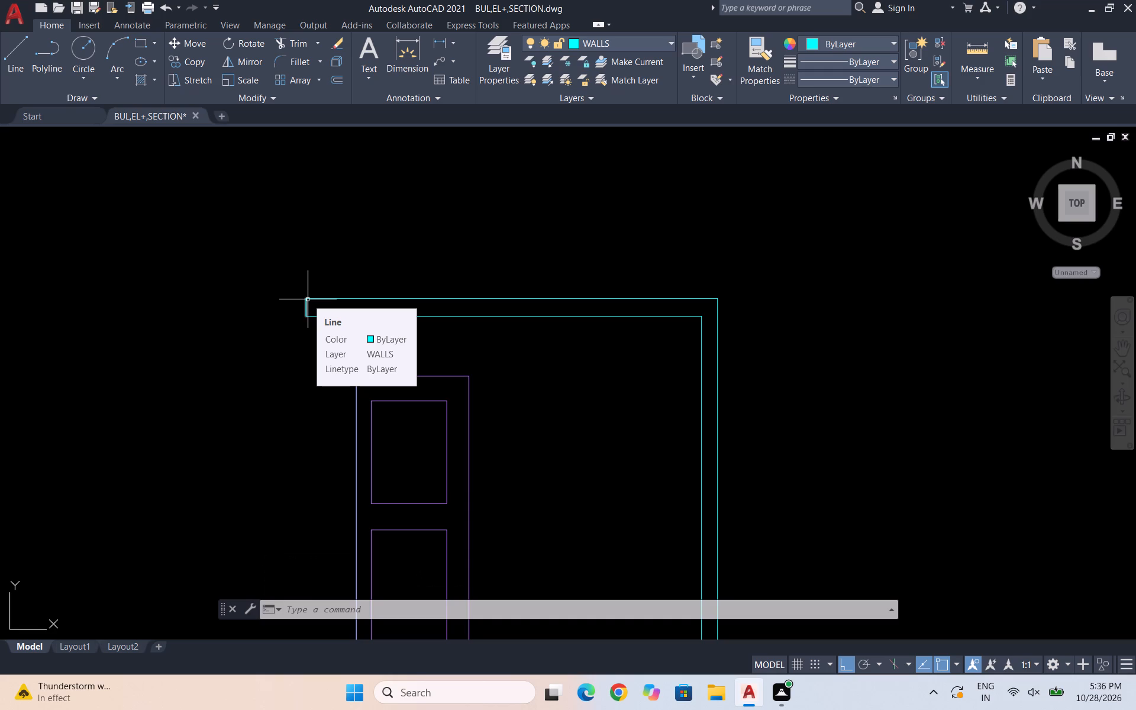
scroll(475, 278, down, 2)
scroll(538, 321, down, 2)
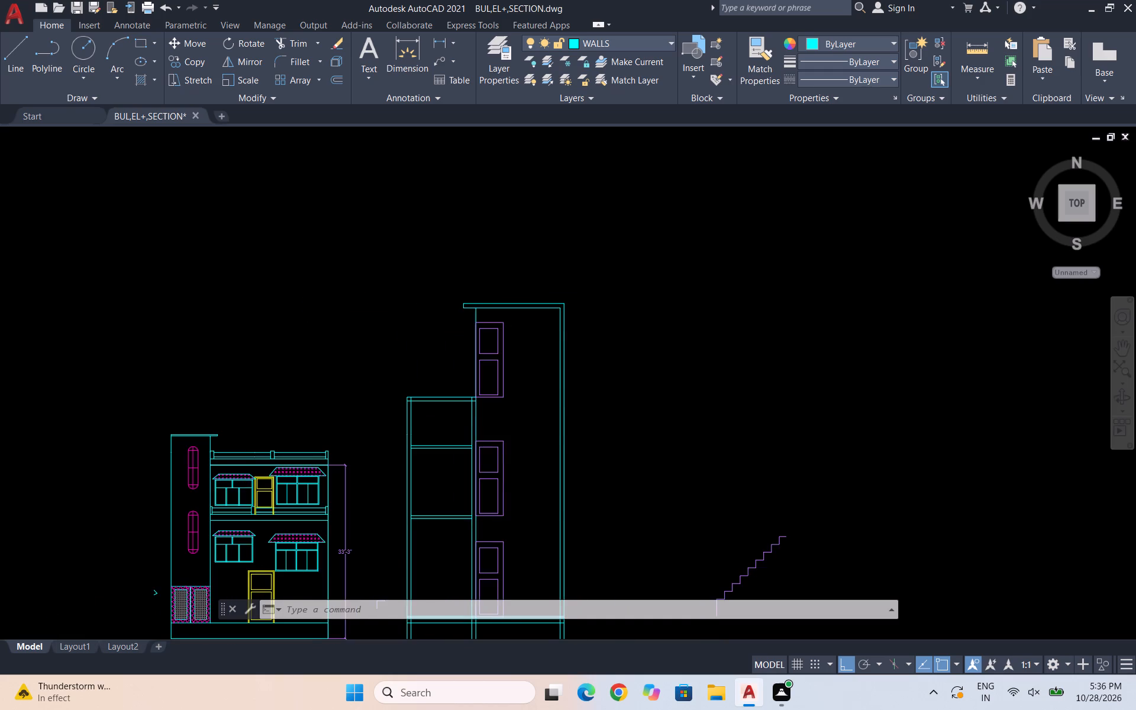
key(Escape)
key(Escape)
key(Escape)
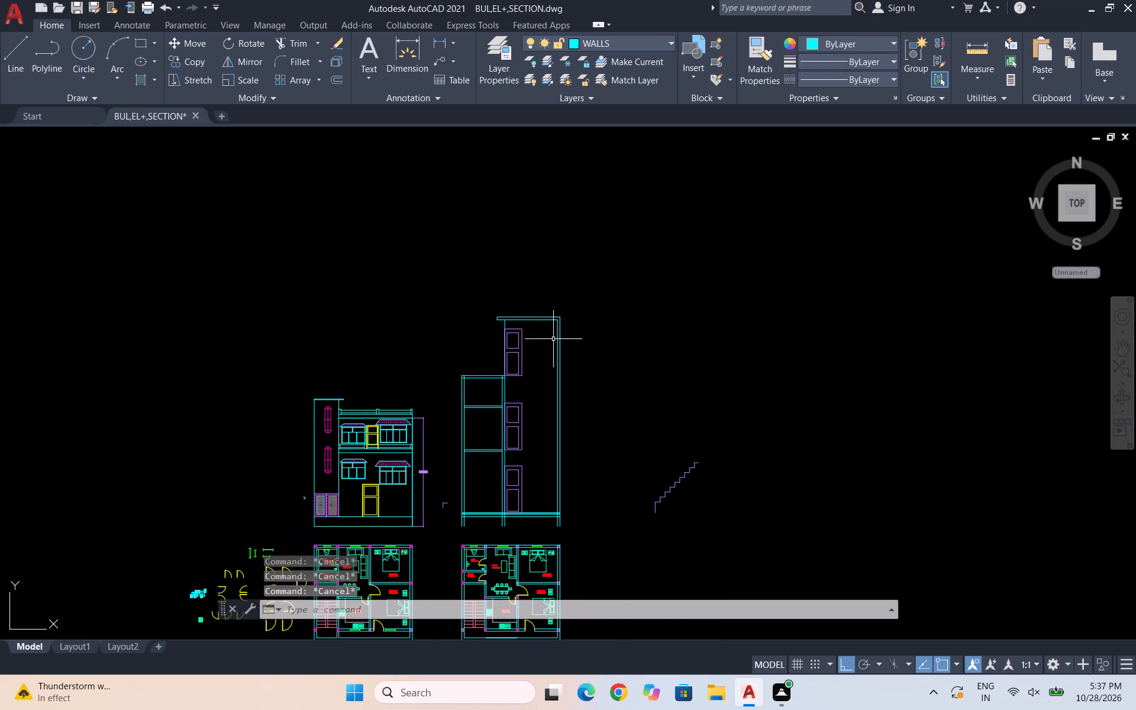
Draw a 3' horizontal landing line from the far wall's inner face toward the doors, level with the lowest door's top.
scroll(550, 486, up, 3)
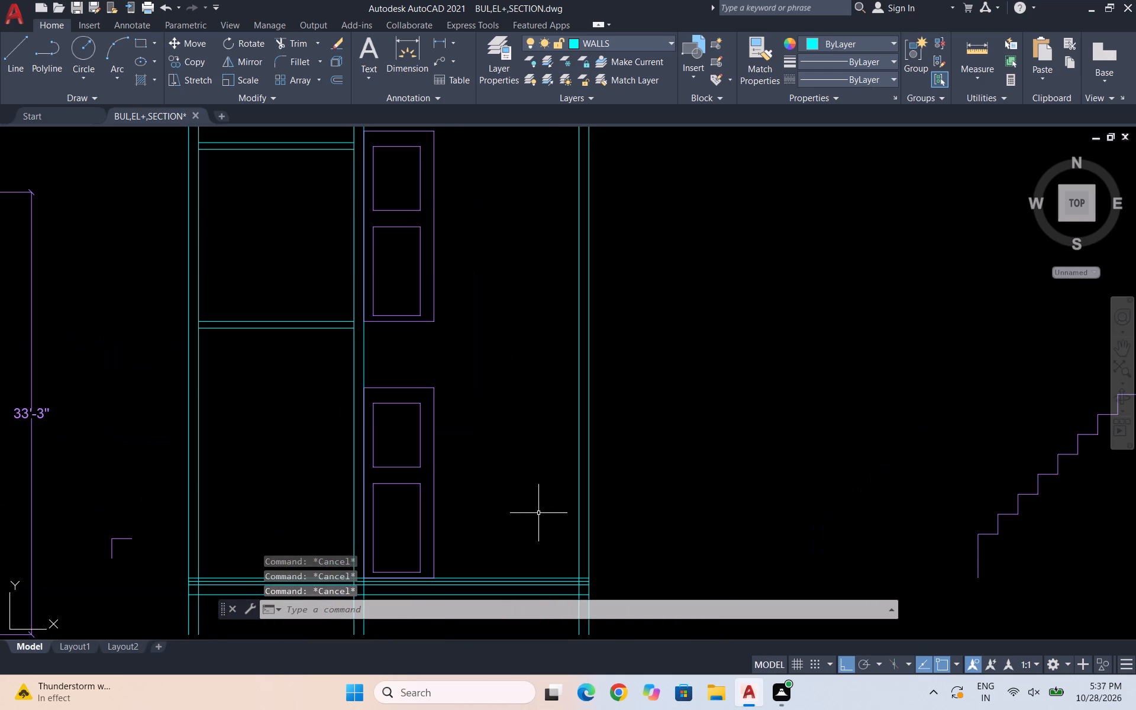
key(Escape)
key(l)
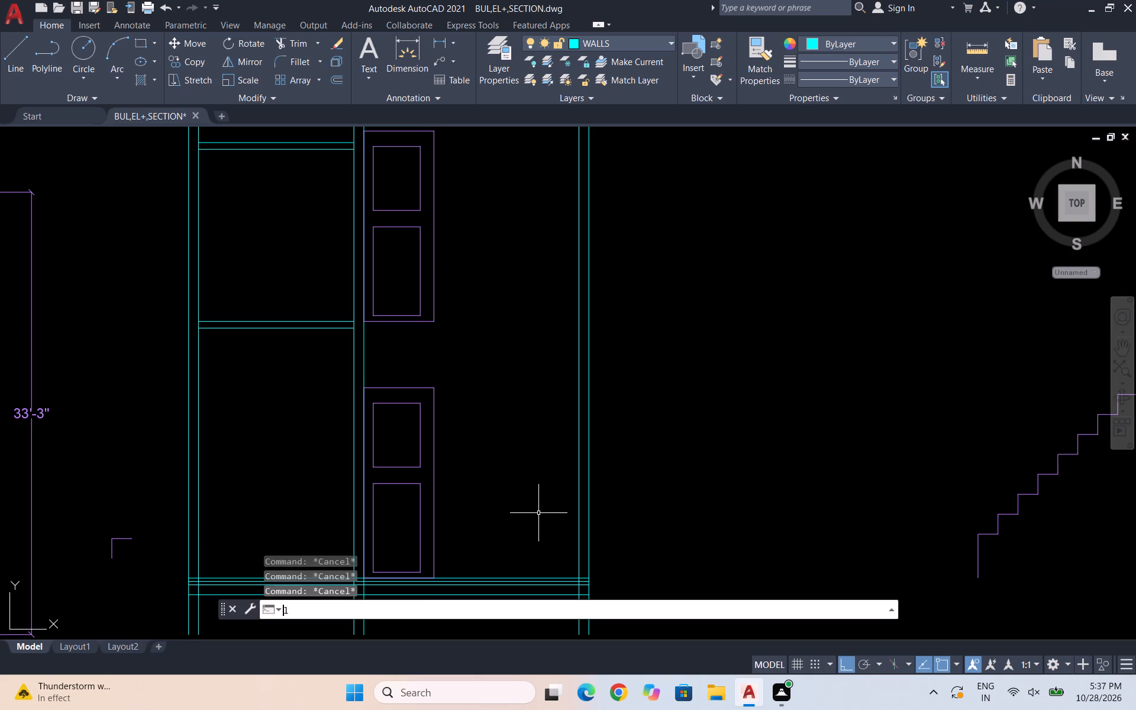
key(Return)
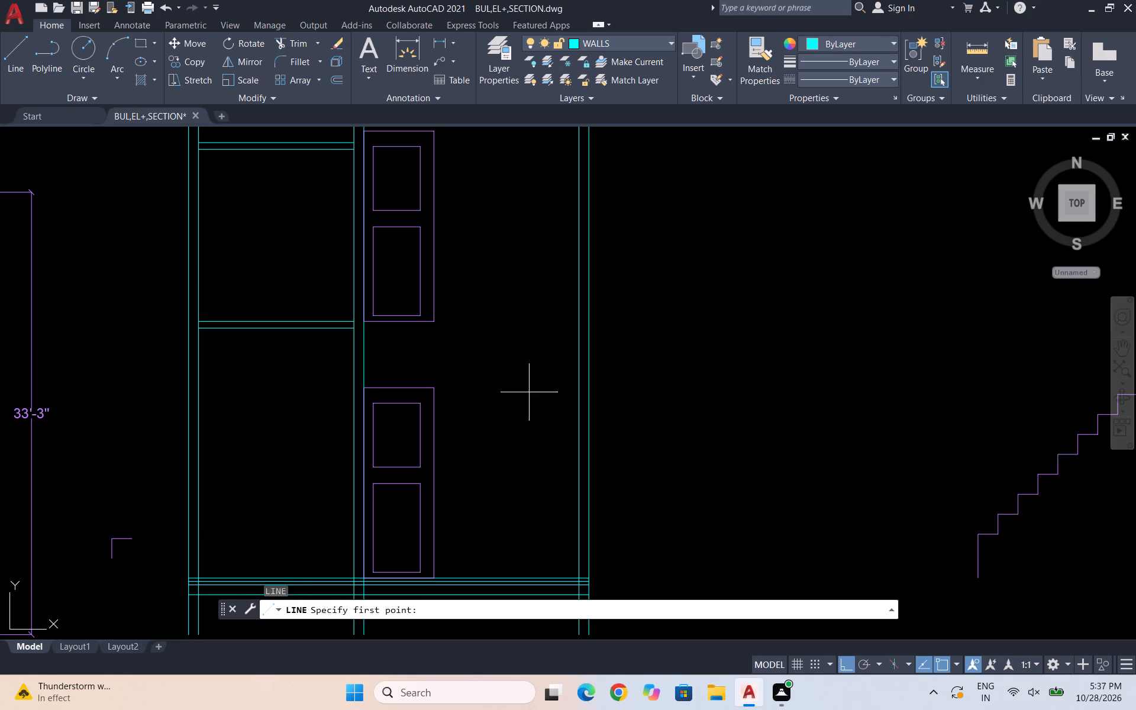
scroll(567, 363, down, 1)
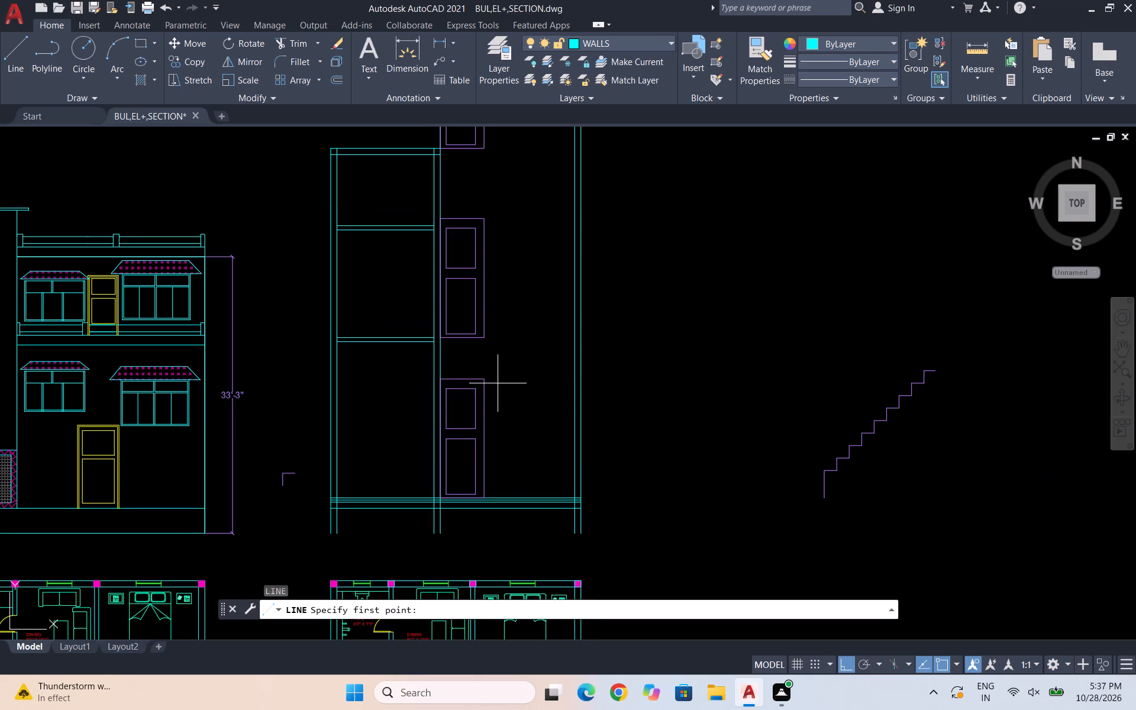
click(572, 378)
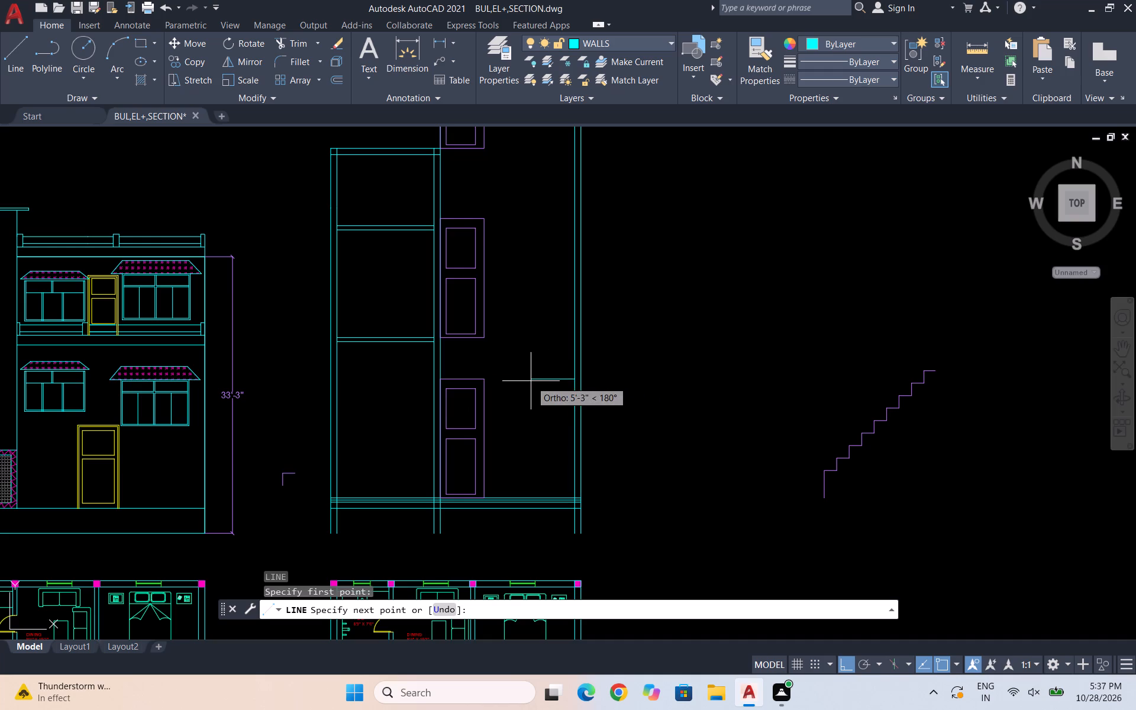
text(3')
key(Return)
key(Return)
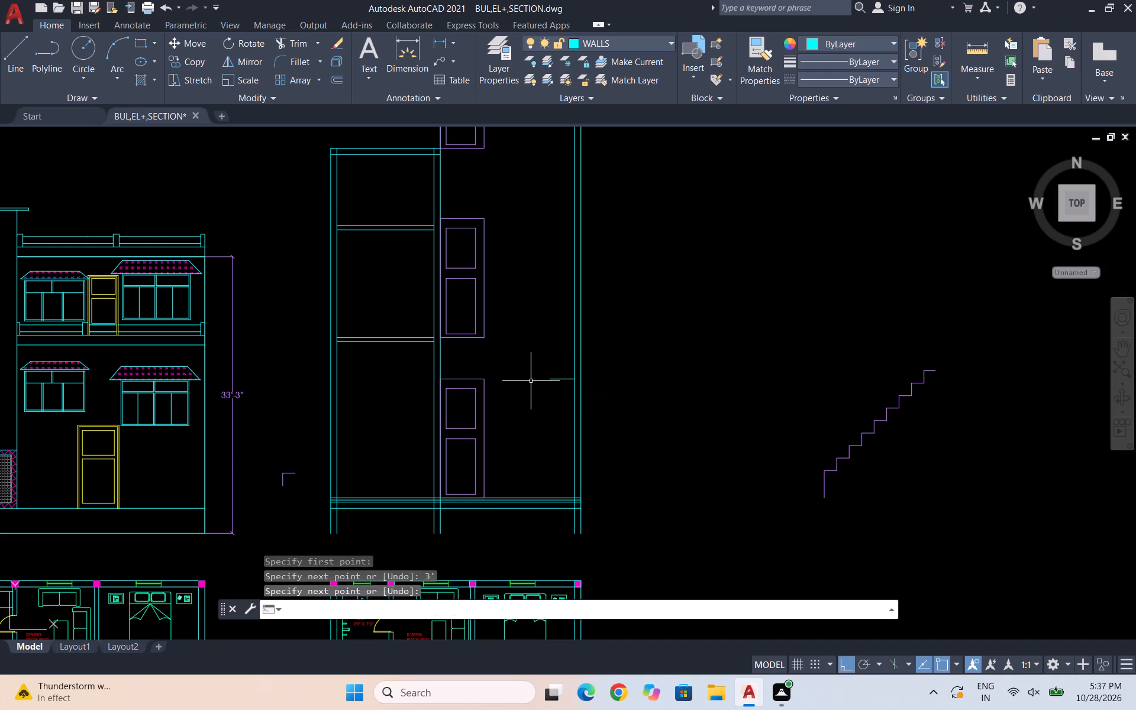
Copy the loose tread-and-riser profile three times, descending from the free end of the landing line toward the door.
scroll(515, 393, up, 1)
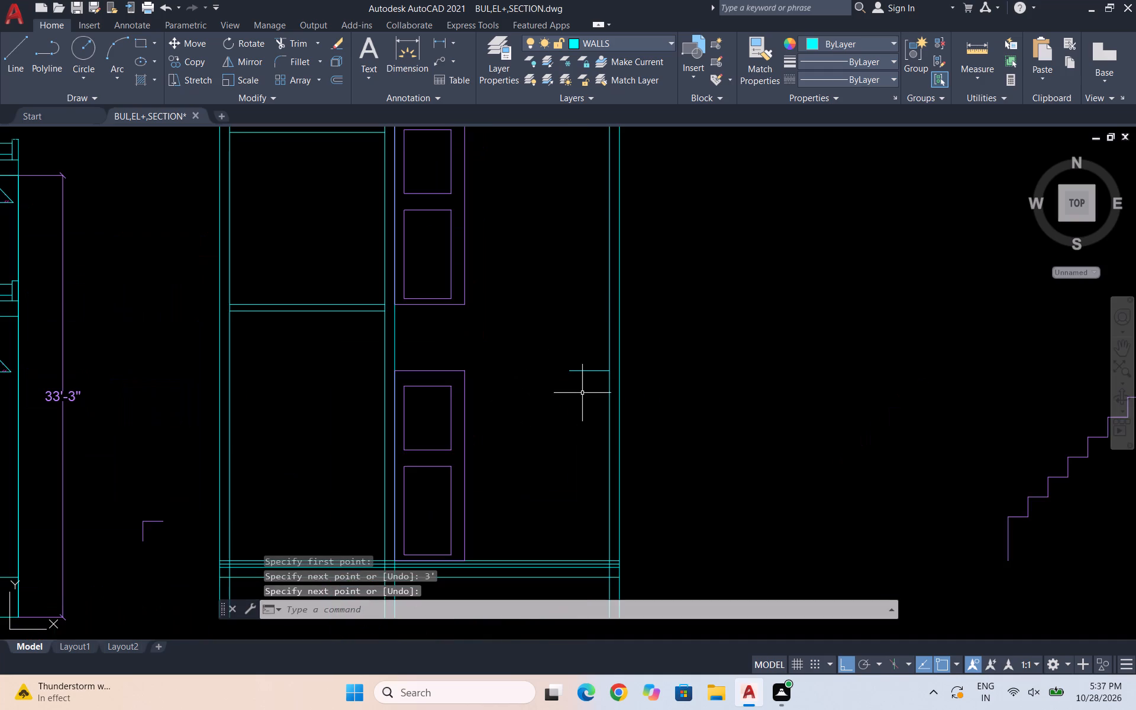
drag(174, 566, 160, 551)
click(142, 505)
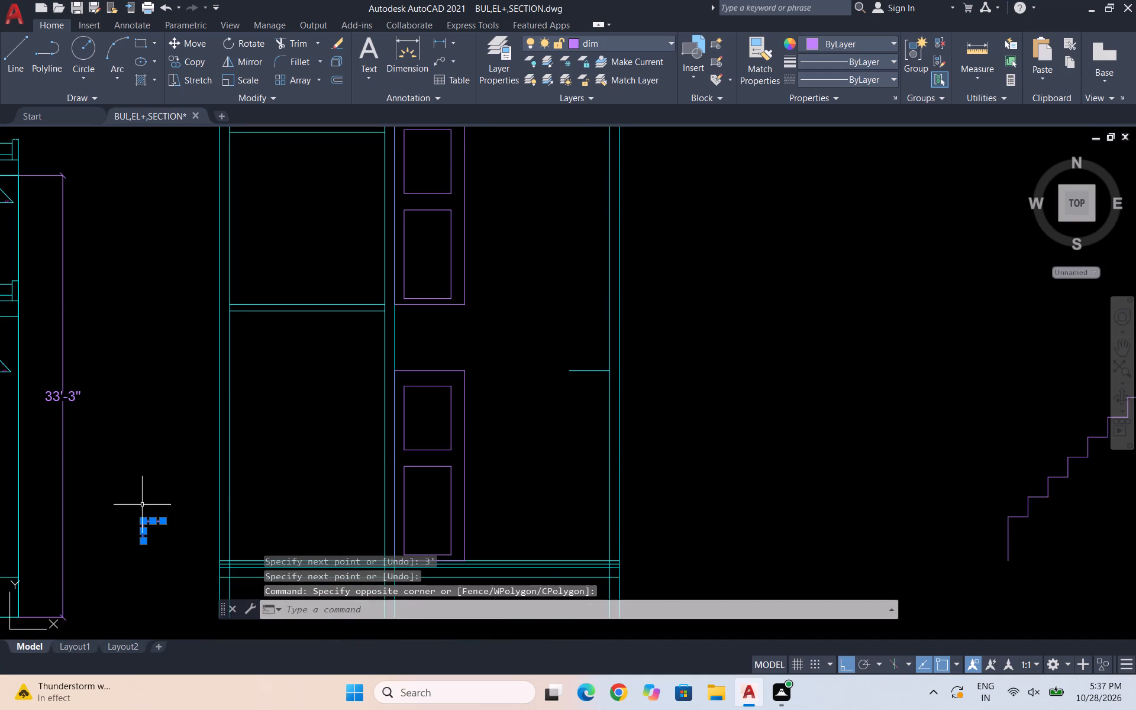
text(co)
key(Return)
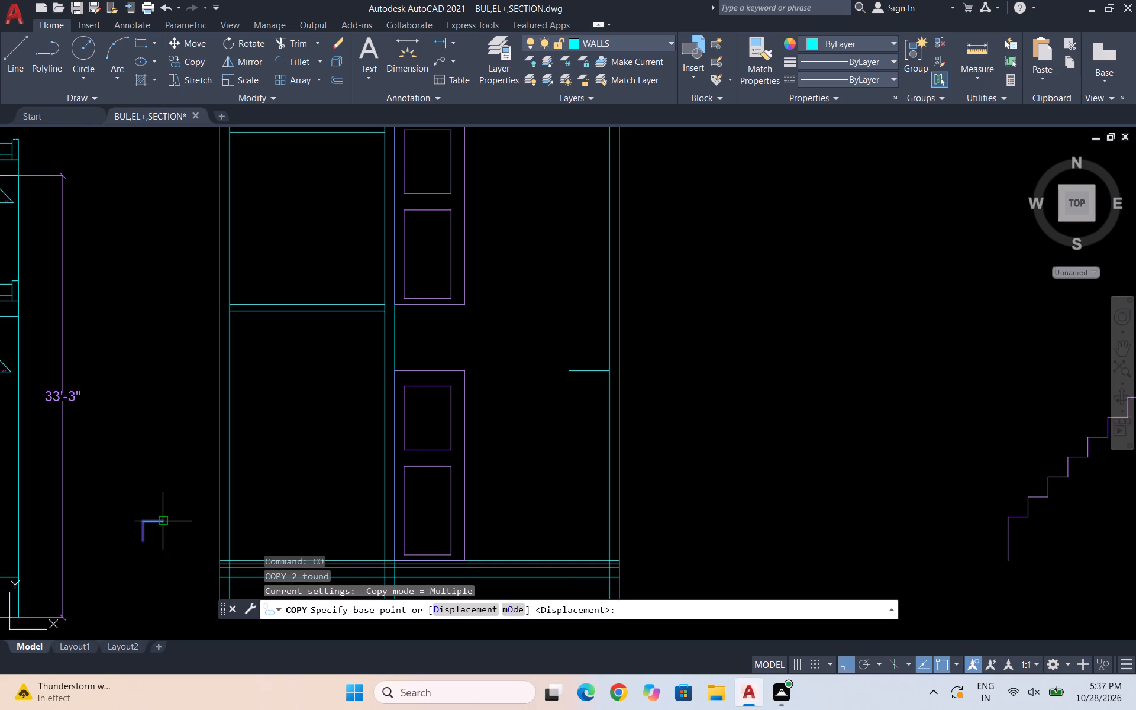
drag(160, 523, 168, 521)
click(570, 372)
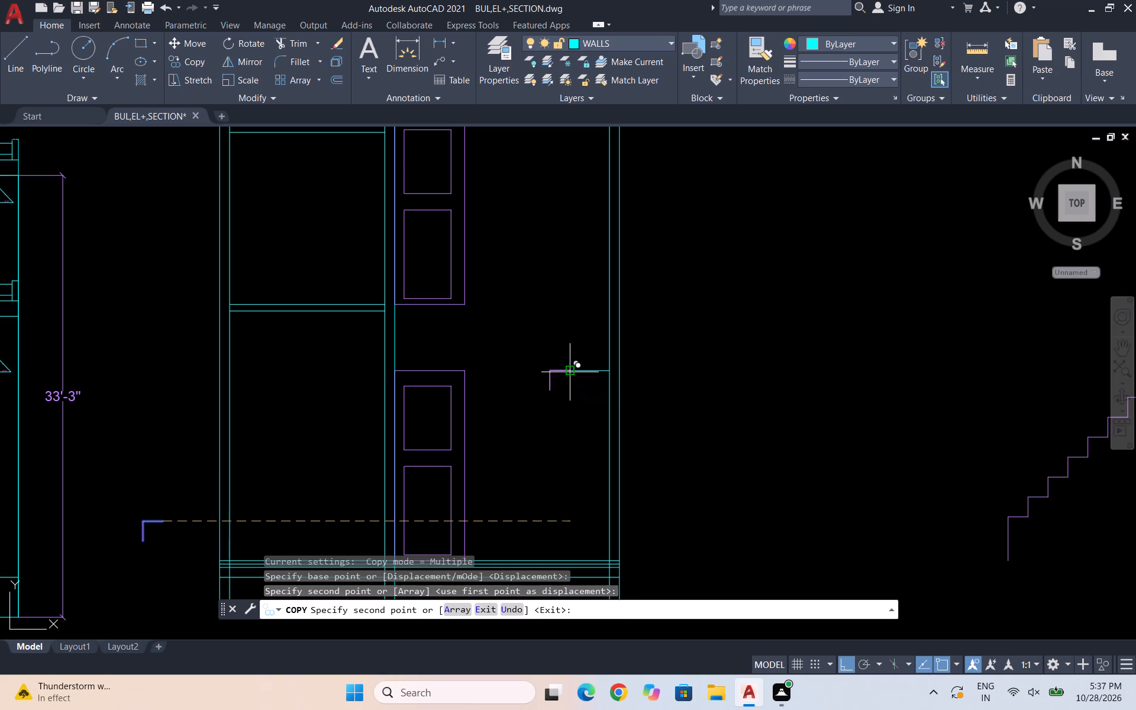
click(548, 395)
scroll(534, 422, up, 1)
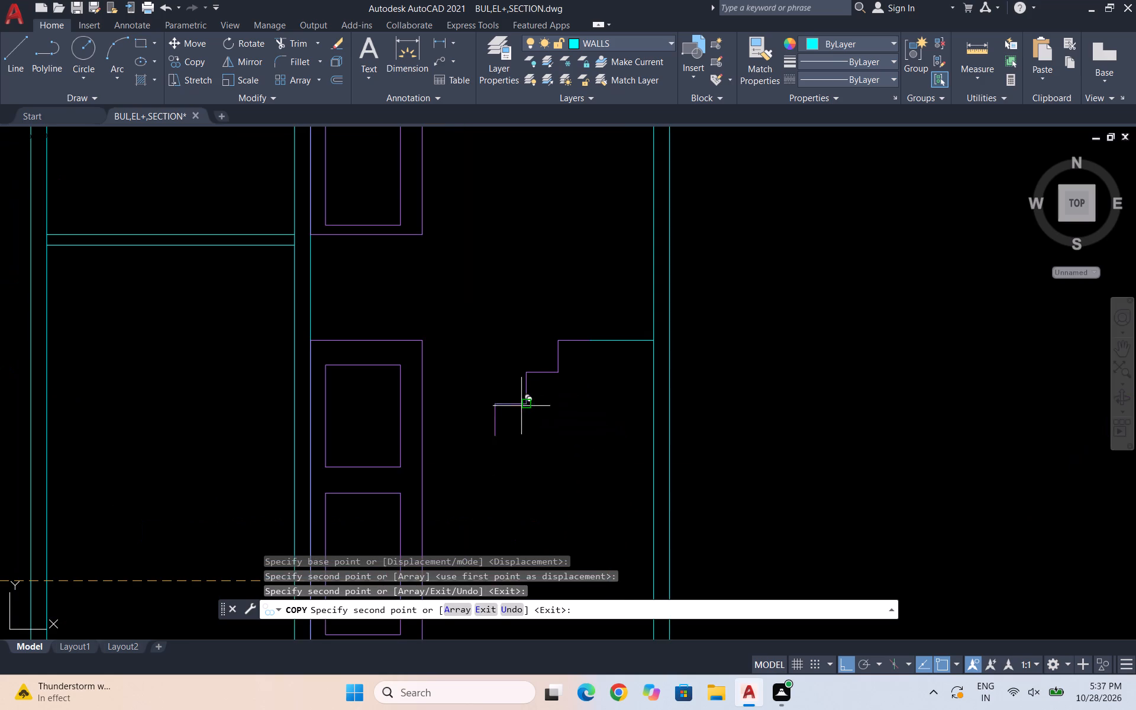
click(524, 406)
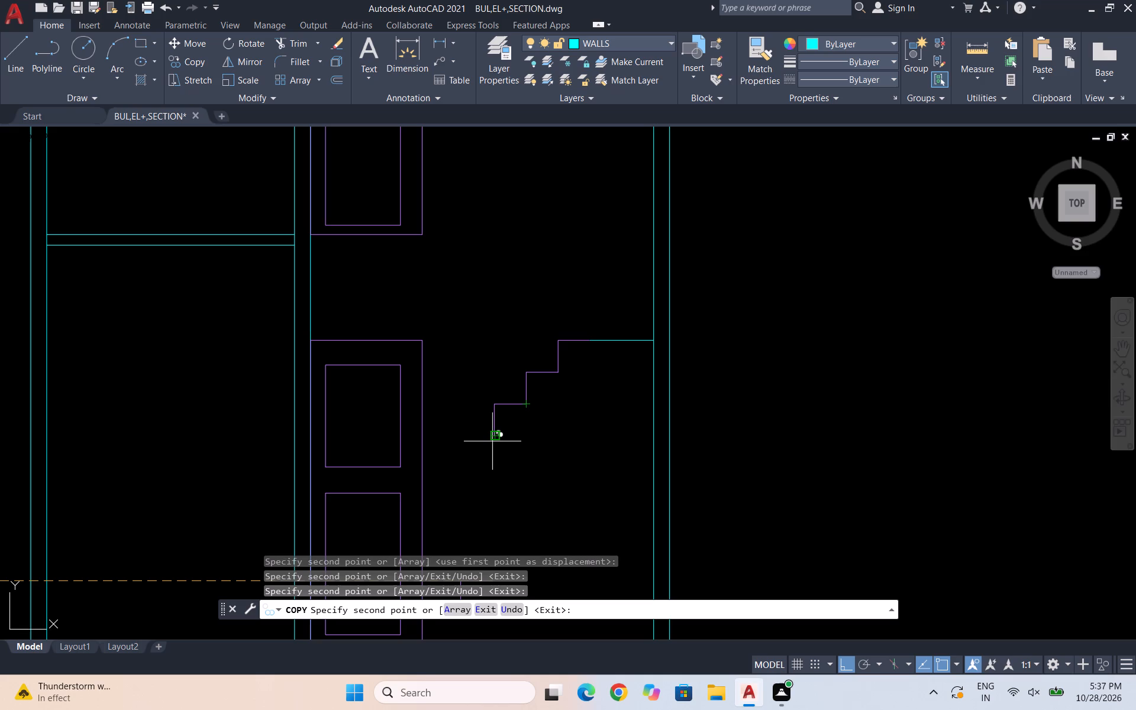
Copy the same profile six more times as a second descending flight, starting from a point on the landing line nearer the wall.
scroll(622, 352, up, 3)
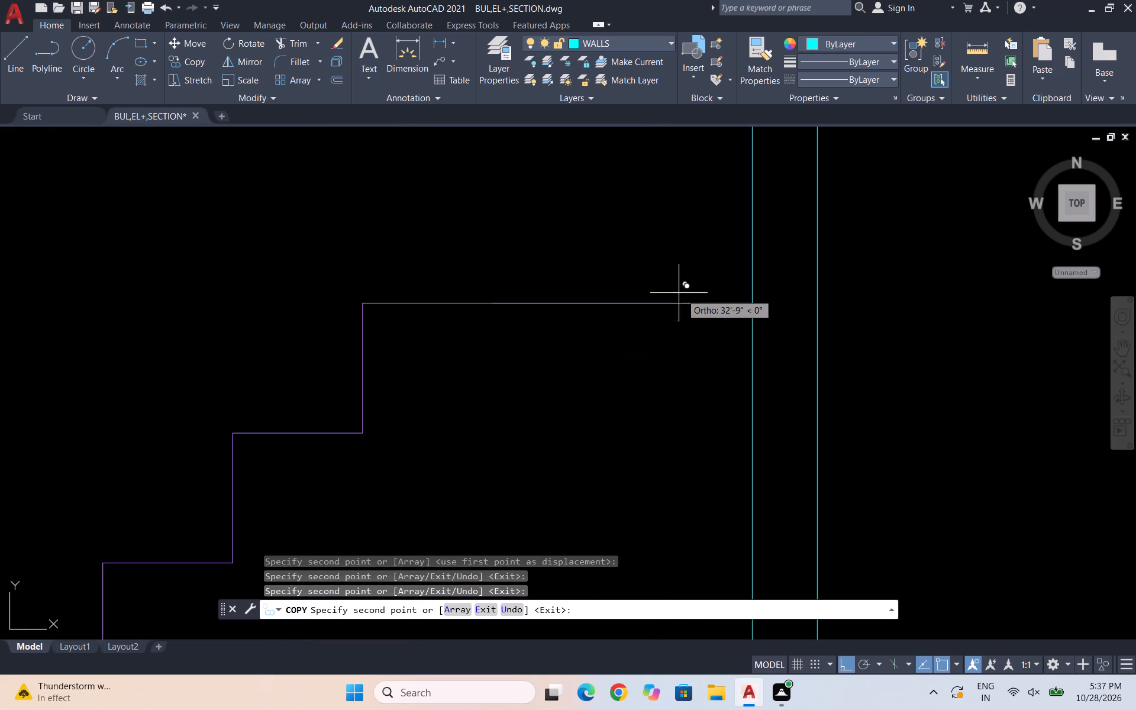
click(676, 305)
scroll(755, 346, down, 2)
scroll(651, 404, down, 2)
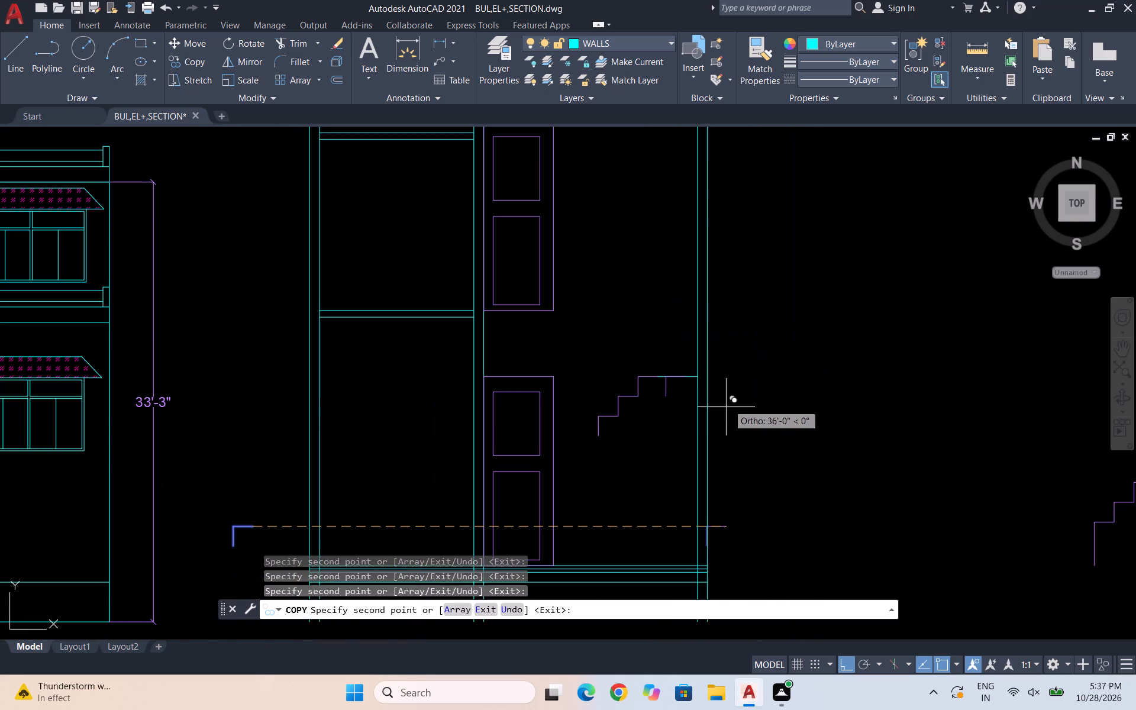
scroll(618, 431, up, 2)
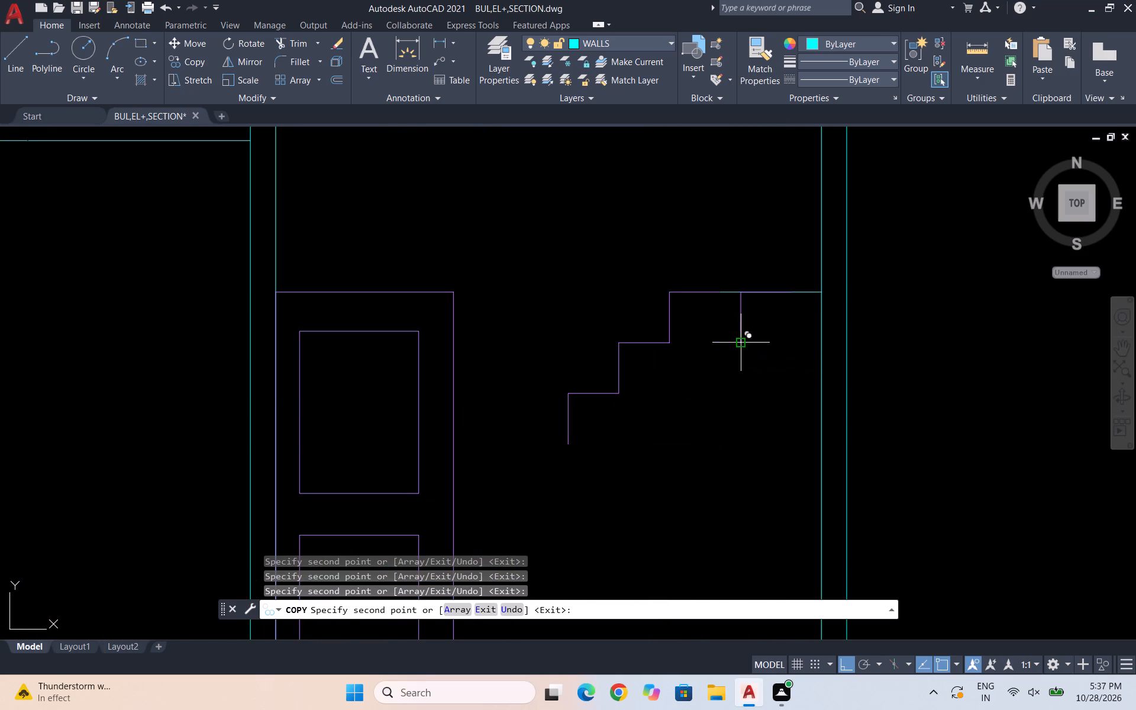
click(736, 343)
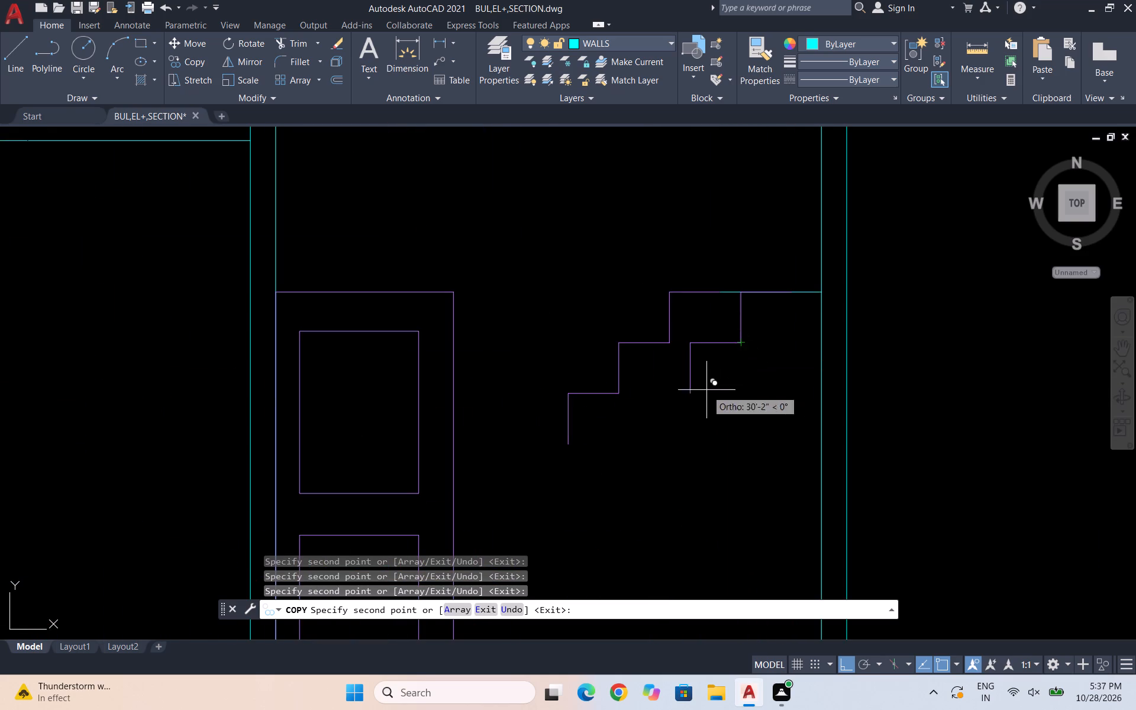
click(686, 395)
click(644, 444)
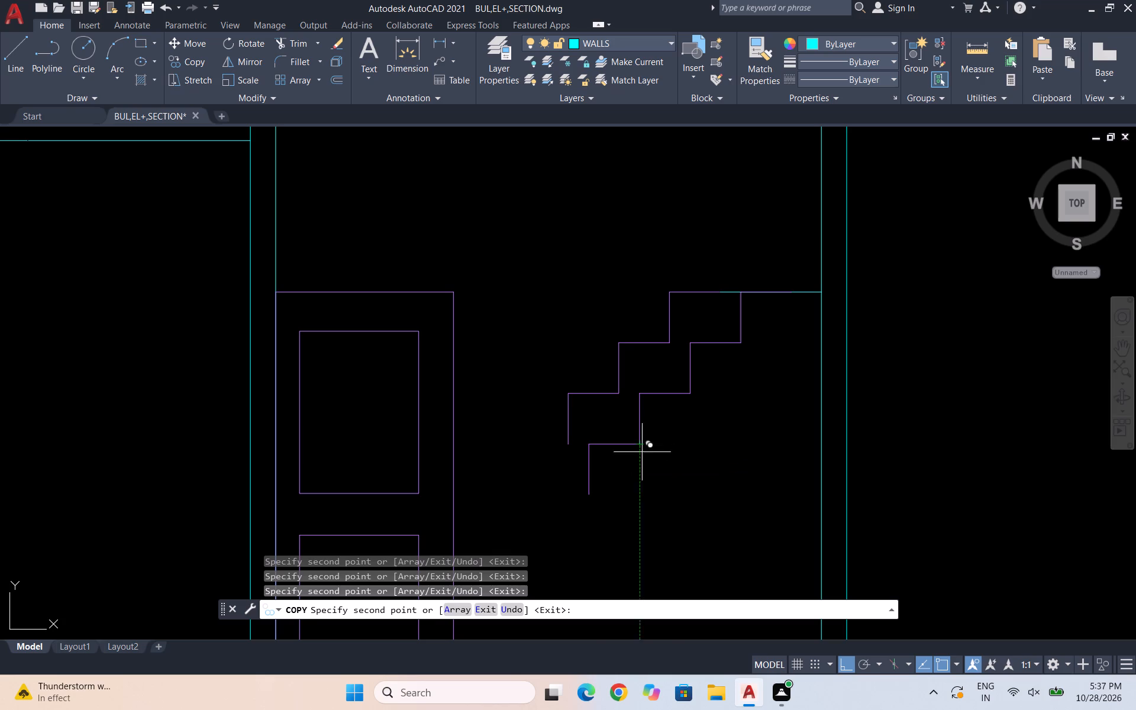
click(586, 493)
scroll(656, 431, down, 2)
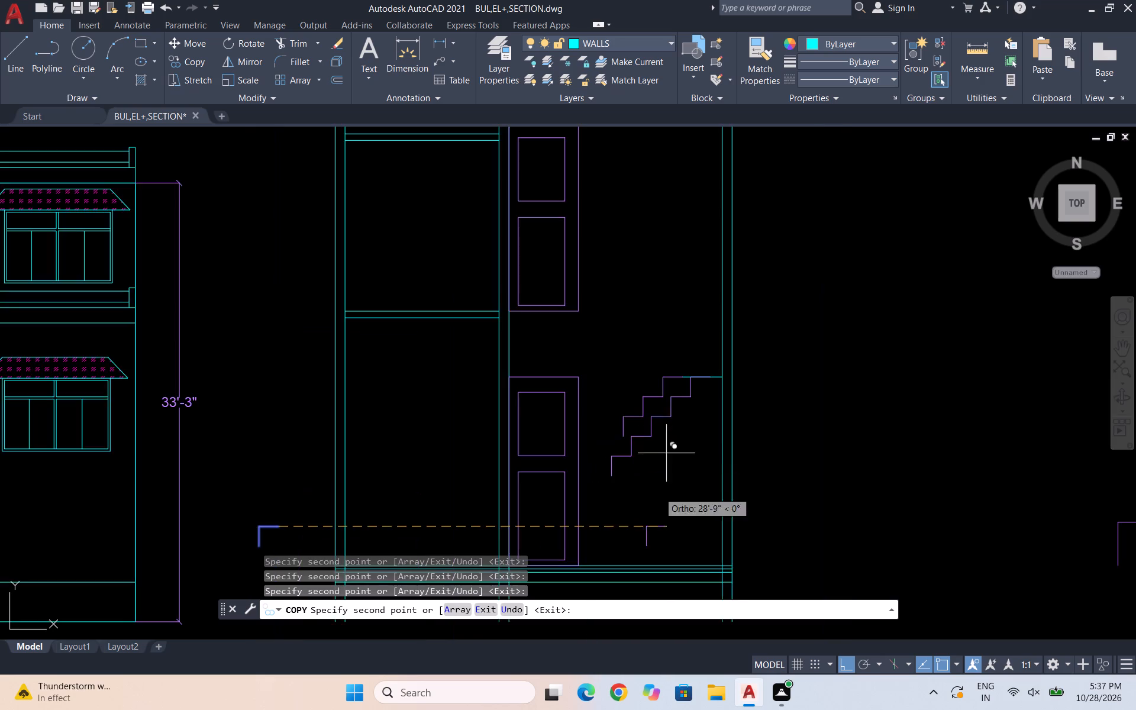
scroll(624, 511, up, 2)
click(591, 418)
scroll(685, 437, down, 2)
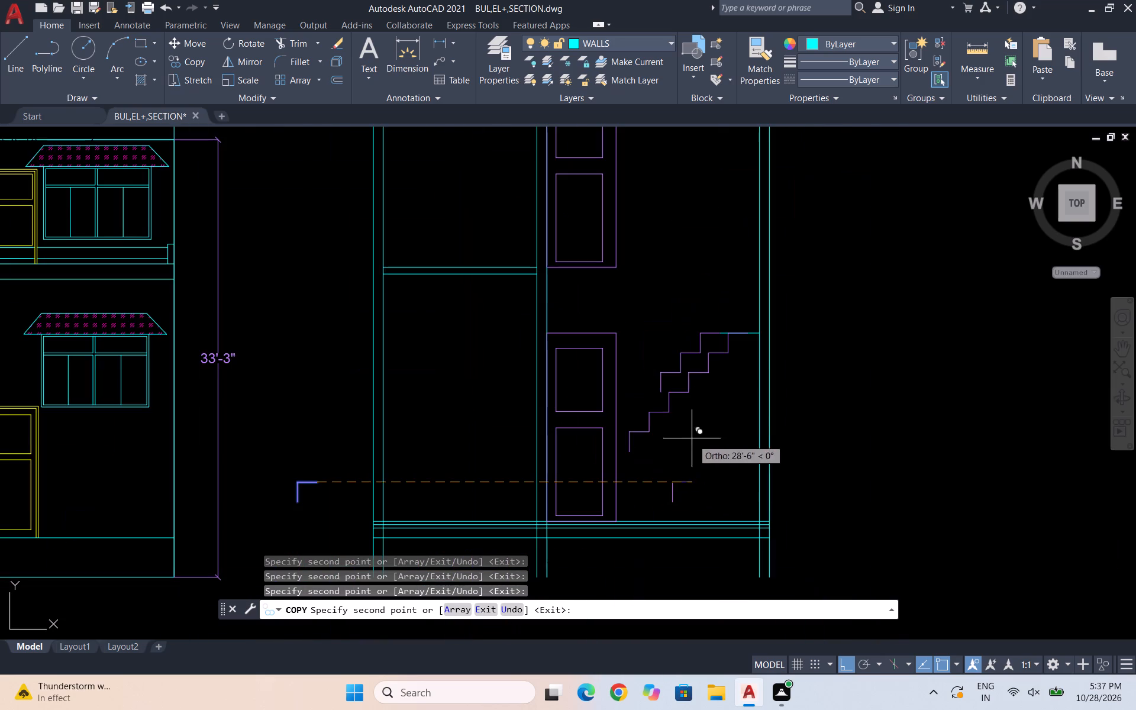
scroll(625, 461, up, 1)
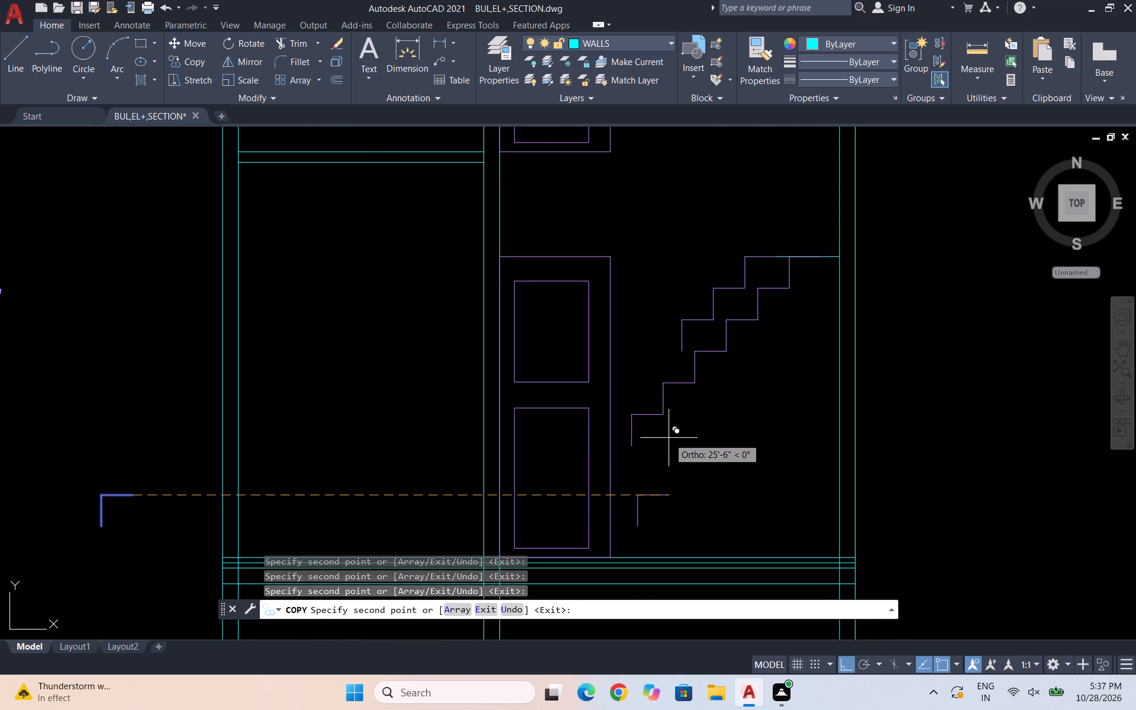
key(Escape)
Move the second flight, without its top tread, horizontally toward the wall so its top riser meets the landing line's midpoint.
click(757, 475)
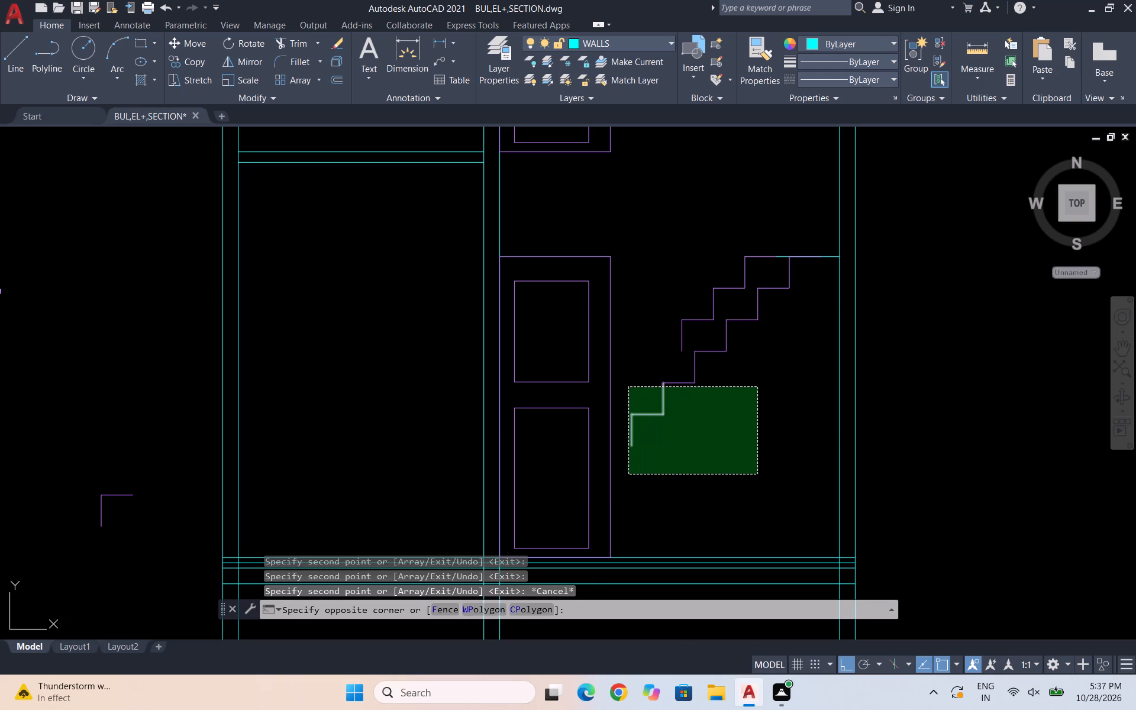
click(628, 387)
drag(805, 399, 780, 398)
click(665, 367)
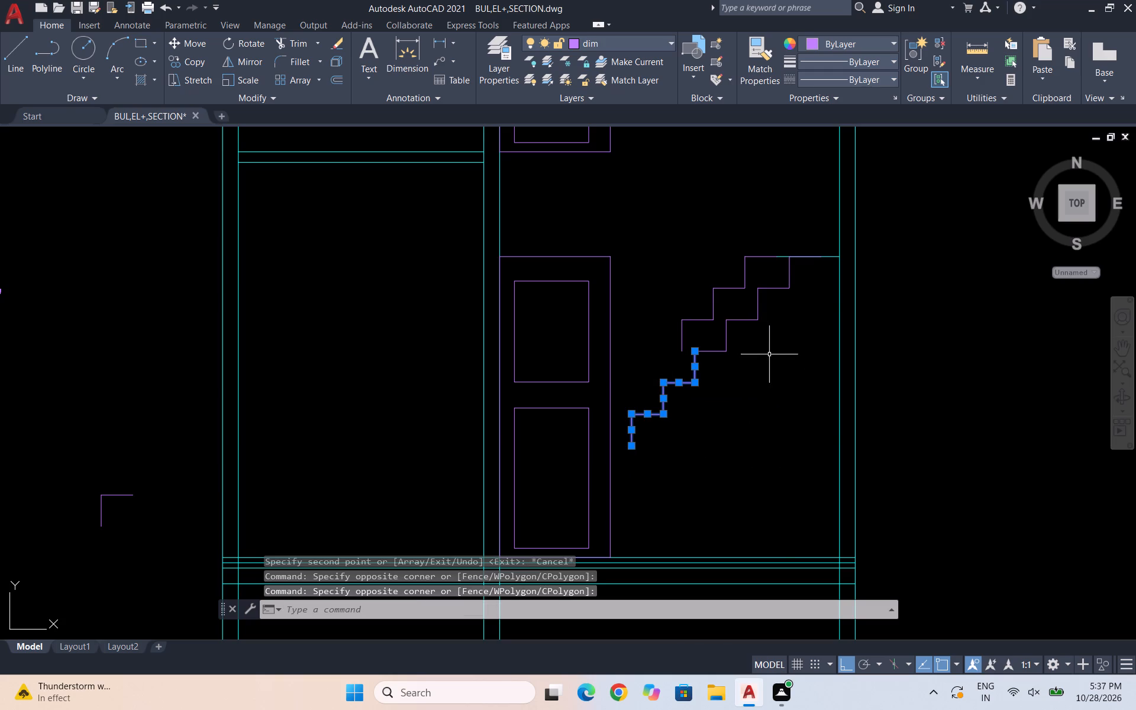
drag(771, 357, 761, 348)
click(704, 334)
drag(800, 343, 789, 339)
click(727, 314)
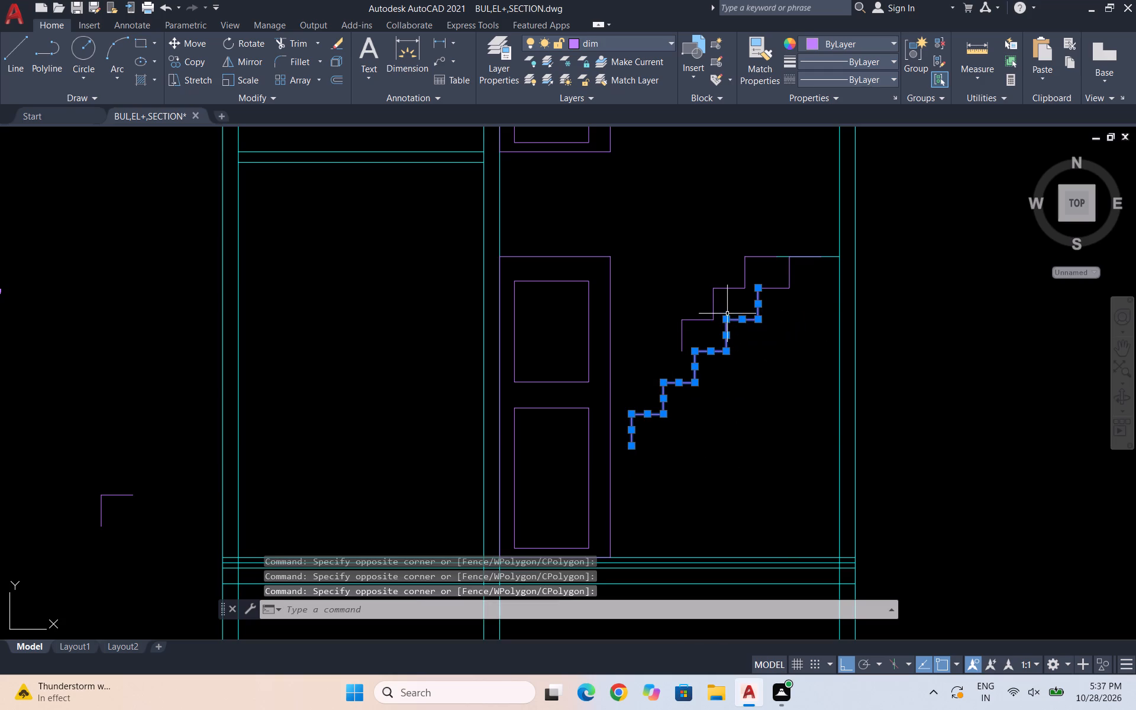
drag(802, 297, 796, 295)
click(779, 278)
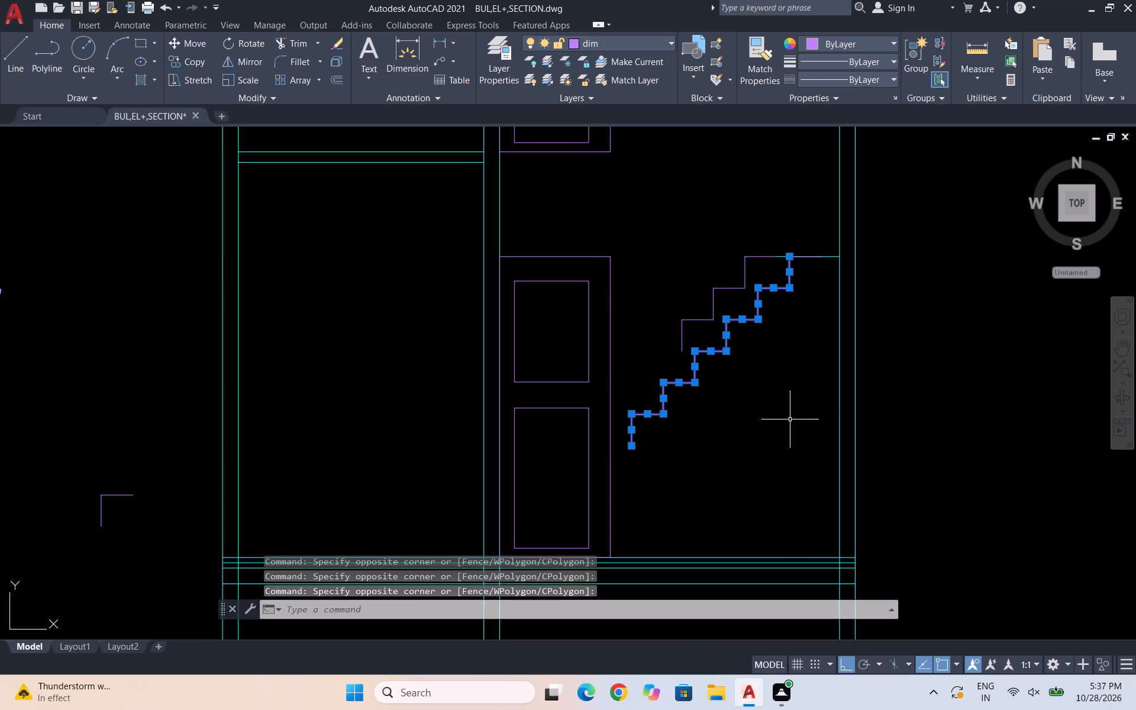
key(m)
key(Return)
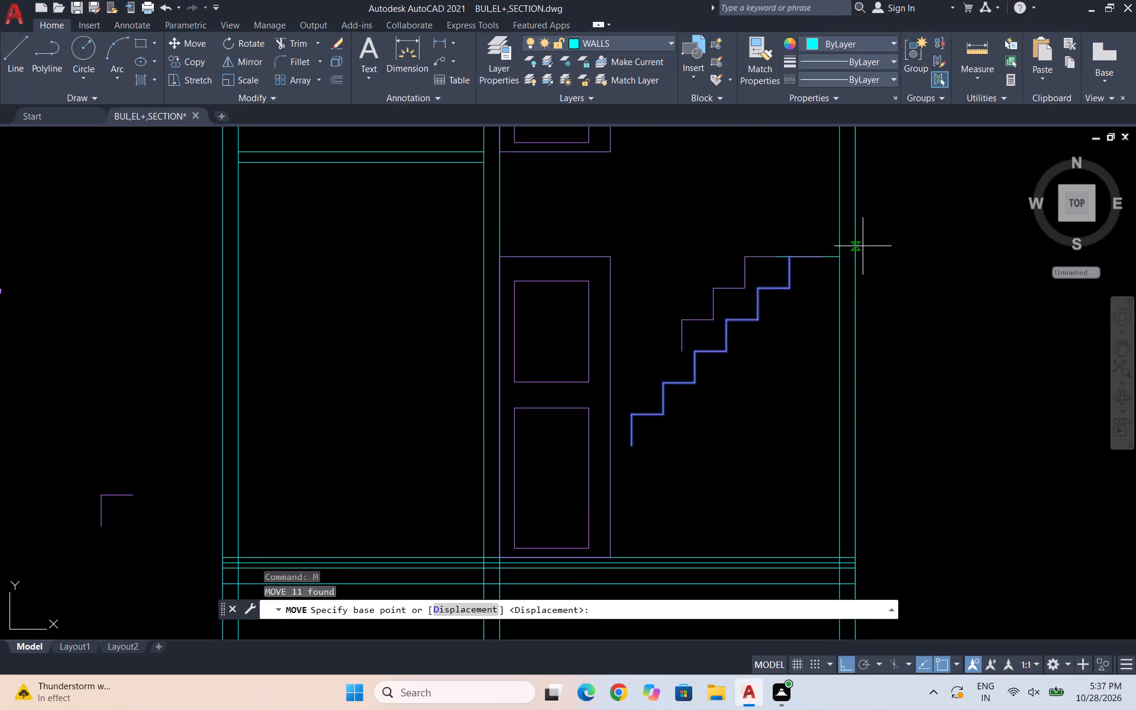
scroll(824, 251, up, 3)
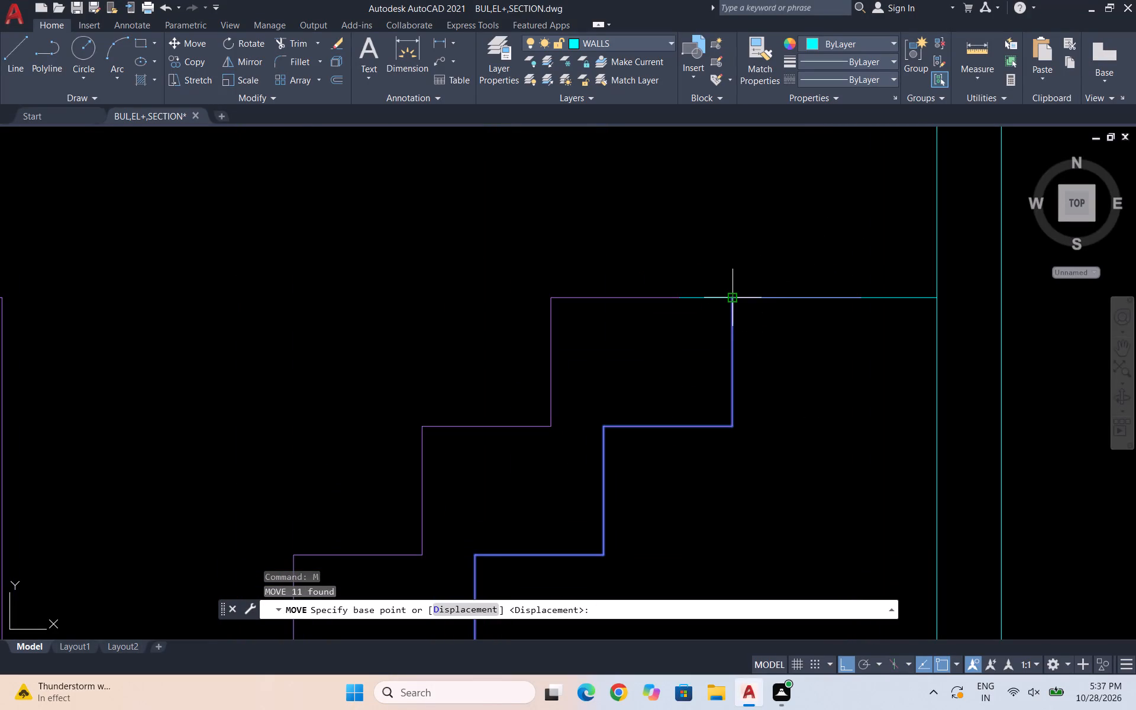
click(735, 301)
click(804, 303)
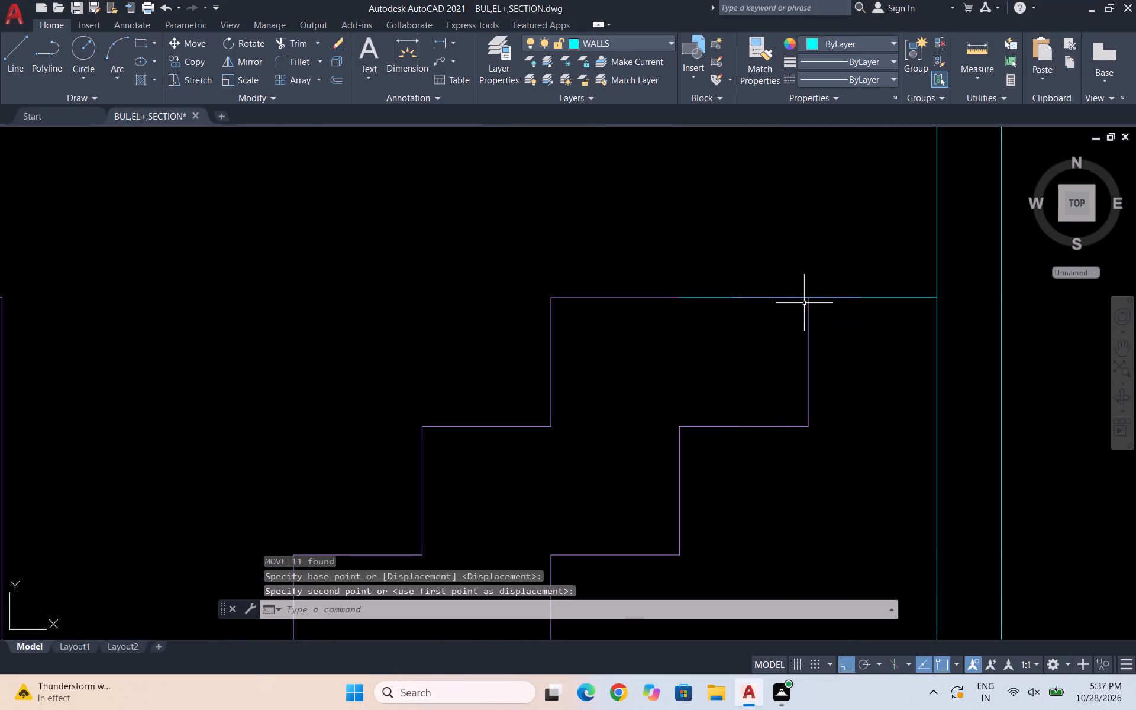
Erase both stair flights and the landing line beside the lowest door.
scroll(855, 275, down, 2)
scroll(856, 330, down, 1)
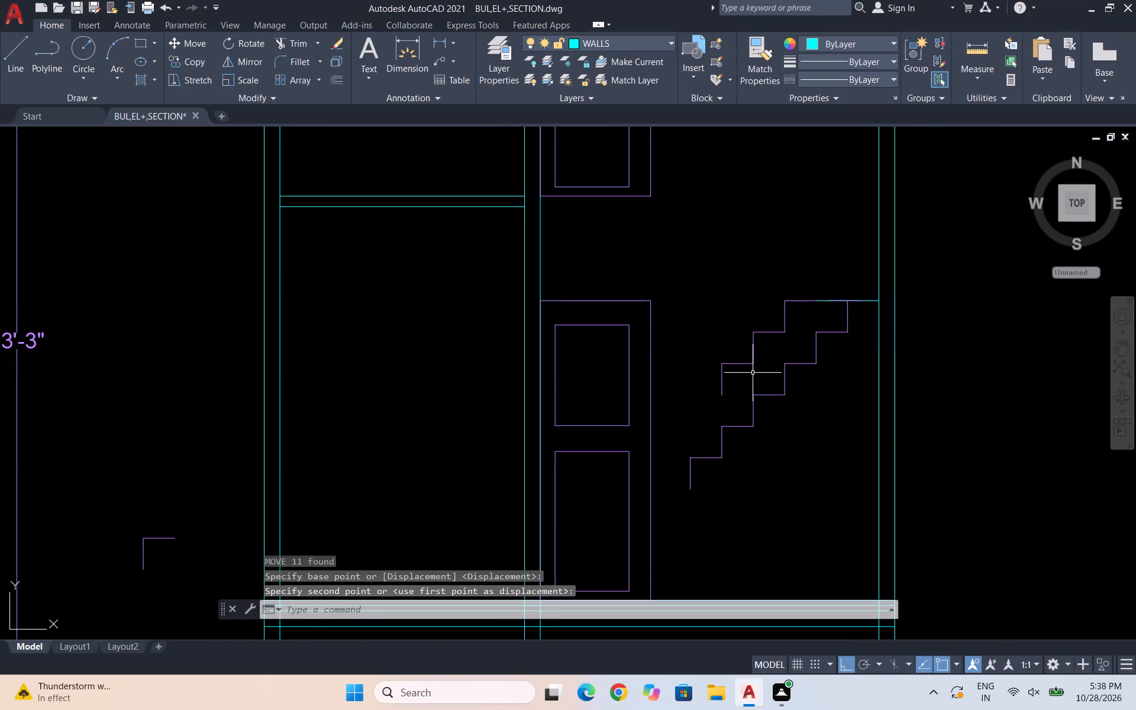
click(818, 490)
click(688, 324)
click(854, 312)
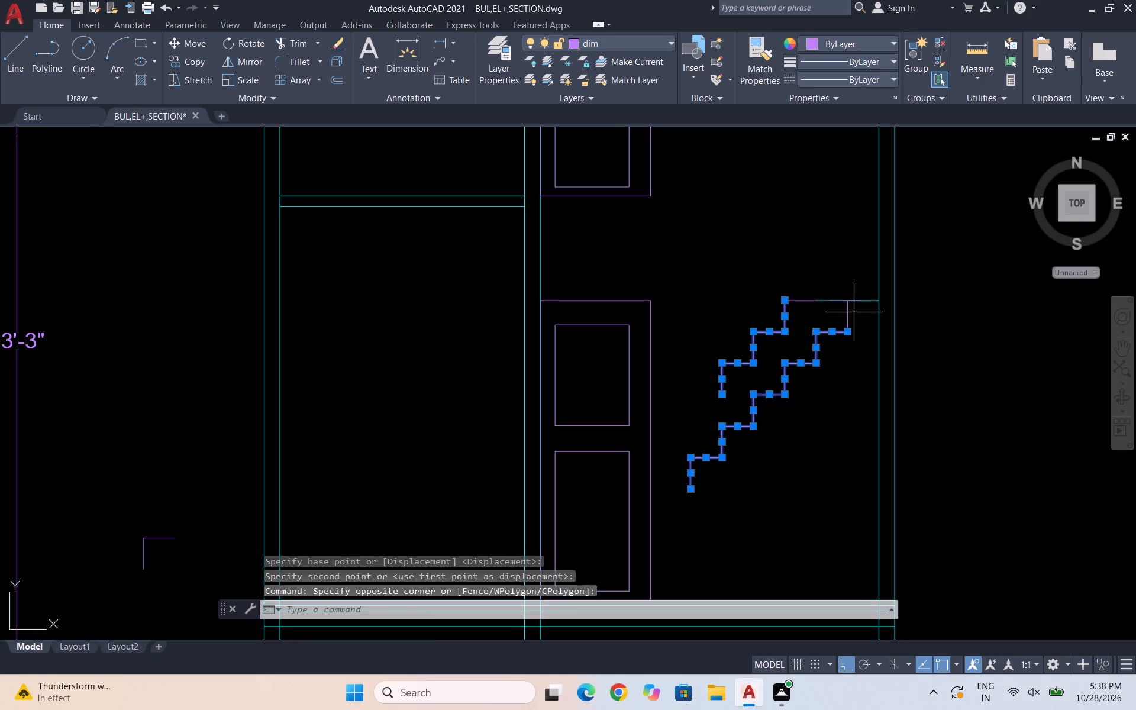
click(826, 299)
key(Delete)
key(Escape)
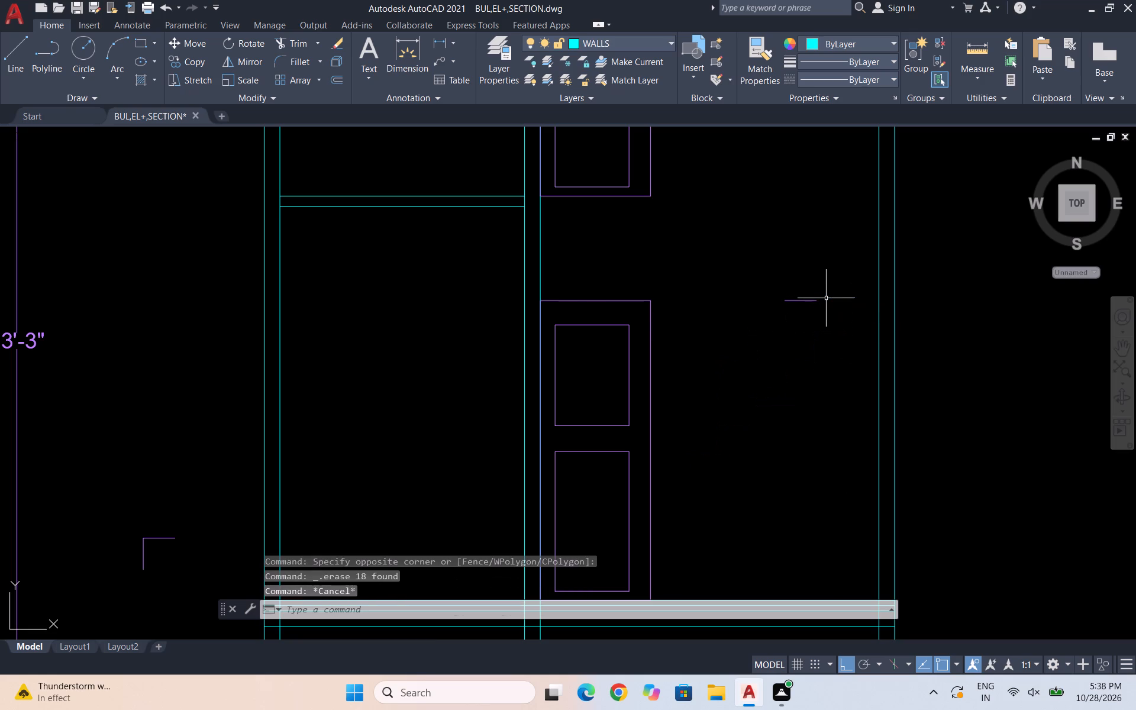
Erase the leftover short horizontal line between the lowest door and the outer wall.
click(815, 314)
click(807, 291)
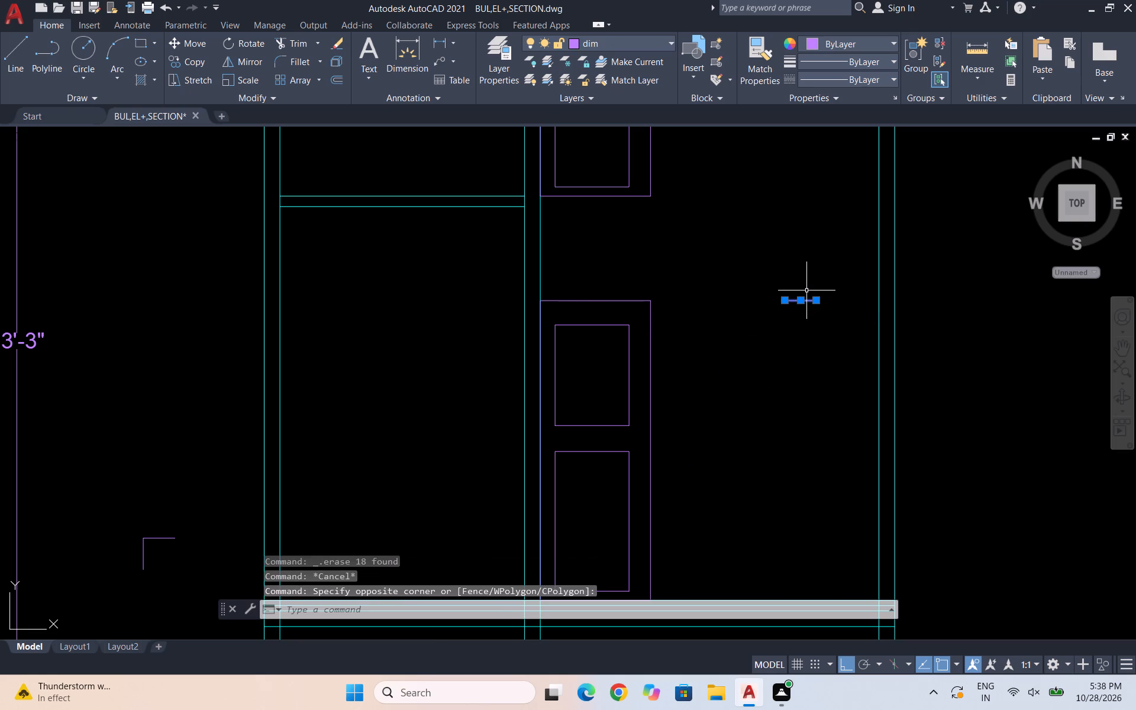
key(Delete)
key(Escape)
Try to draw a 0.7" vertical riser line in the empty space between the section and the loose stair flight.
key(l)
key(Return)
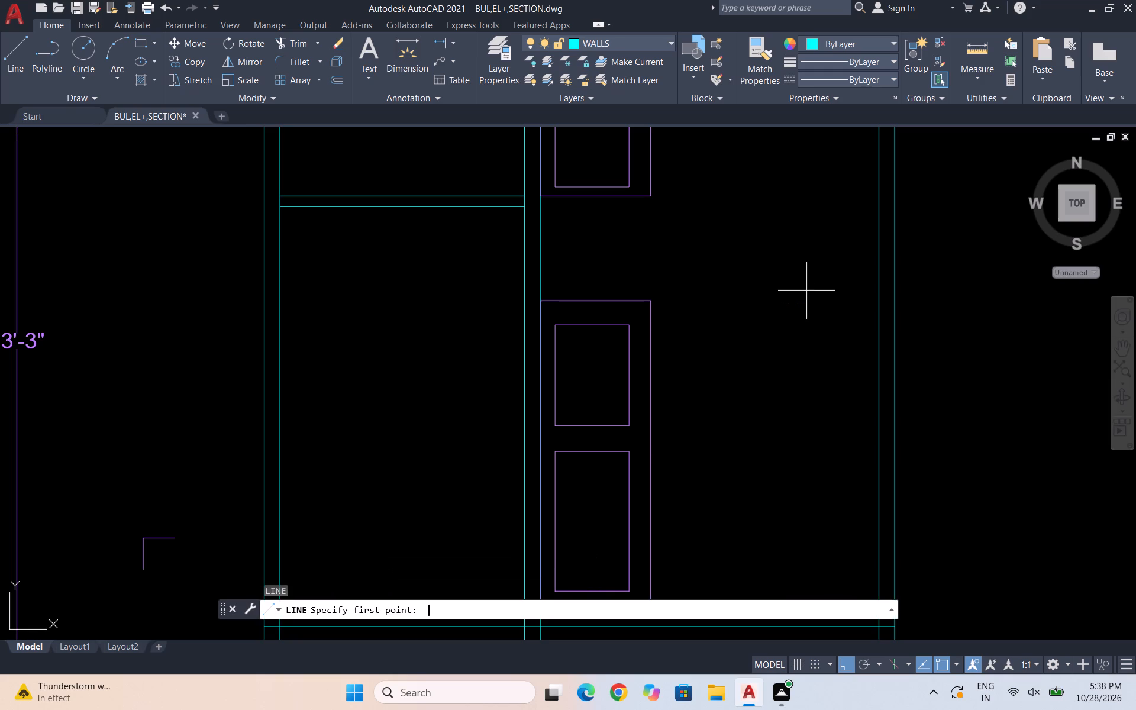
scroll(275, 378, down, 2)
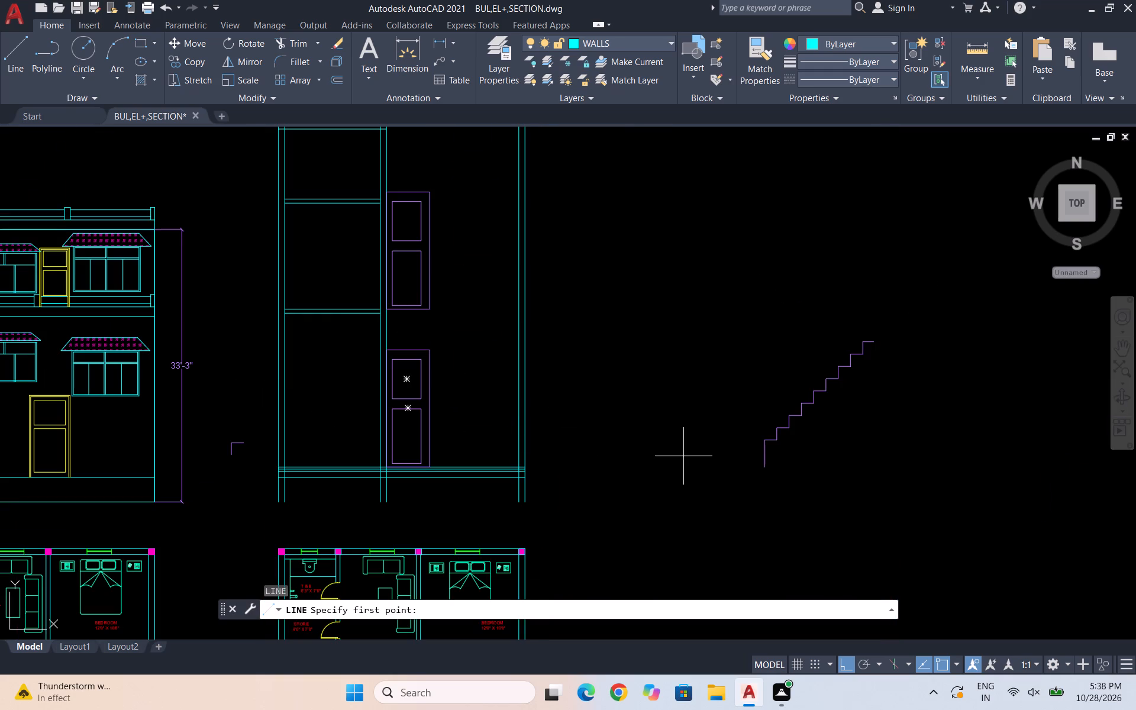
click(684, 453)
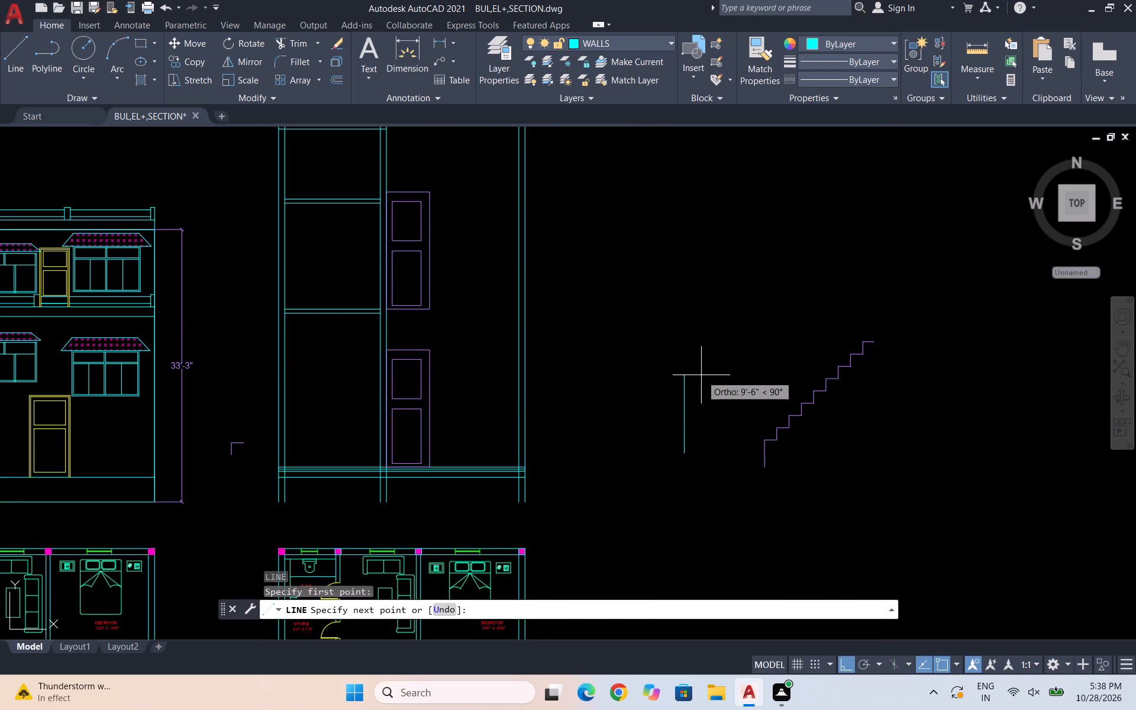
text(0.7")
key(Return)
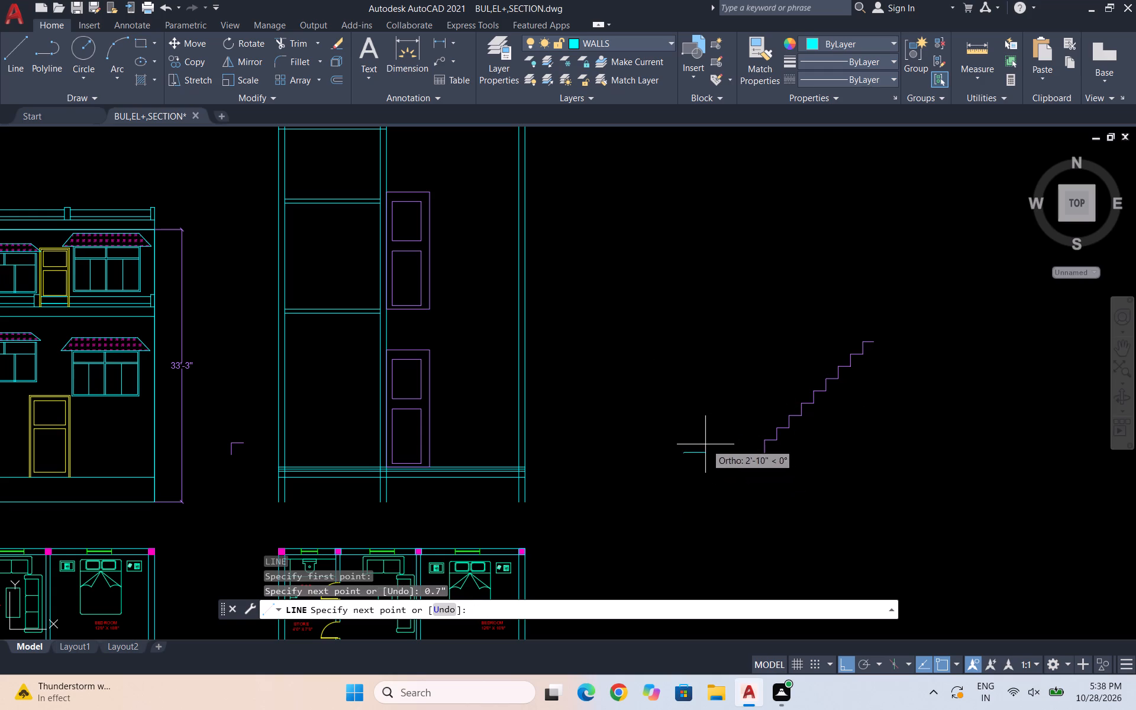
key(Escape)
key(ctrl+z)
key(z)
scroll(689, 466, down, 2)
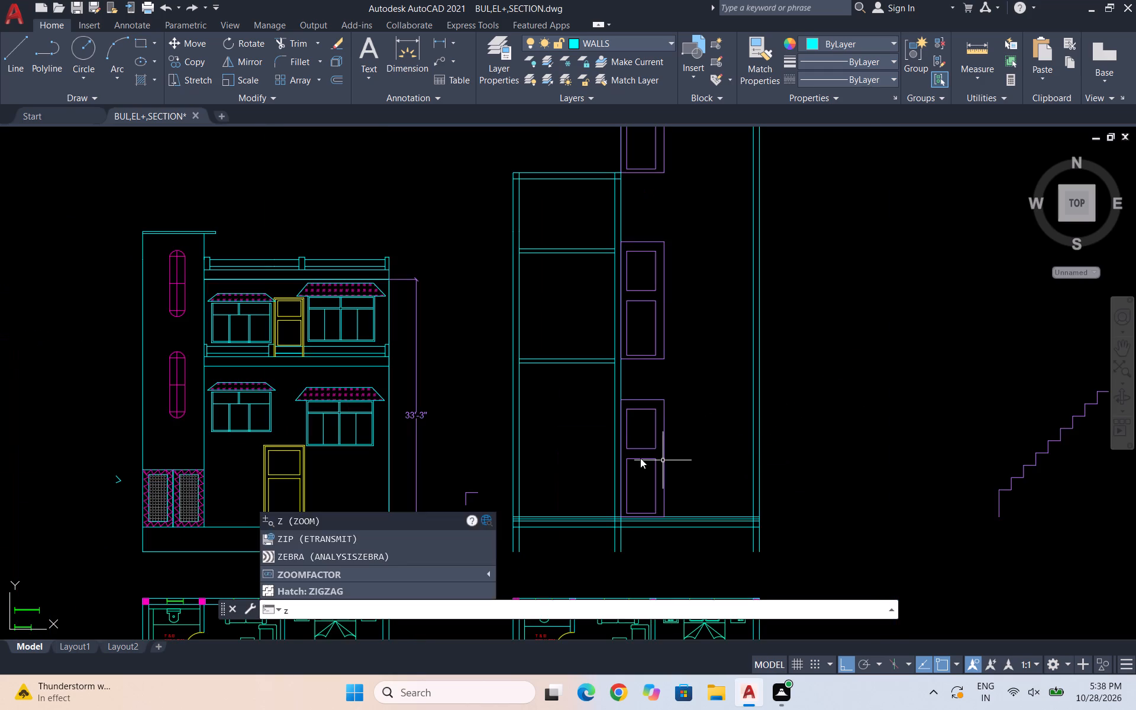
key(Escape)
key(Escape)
Draw a new step profile with a 7" riser and a 7" tread between the section and the loose stair flight.
key(l)
key(Return)
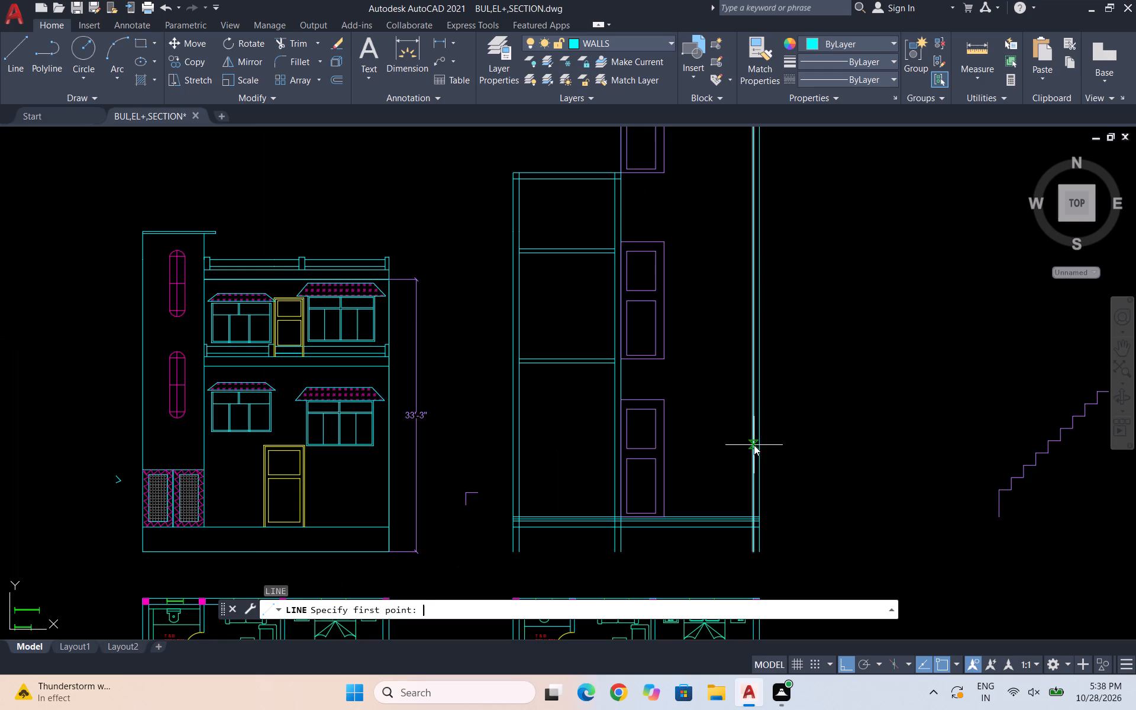
drag(889, 442, 889, 430)
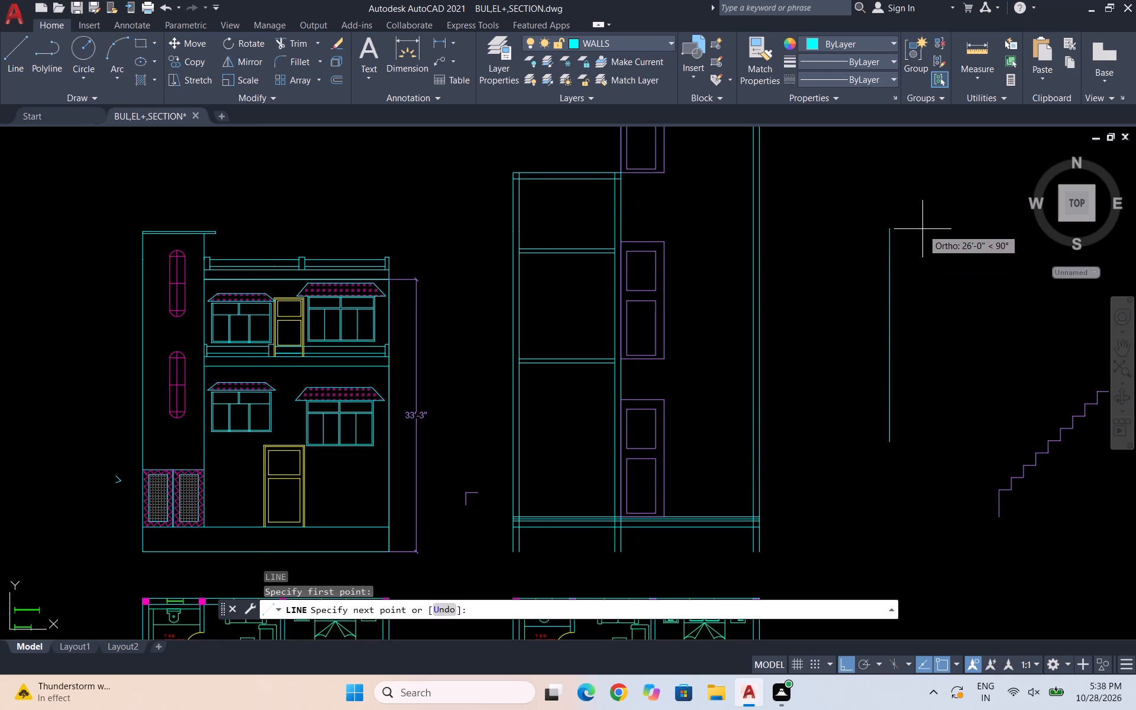
key(7)
key(Return)
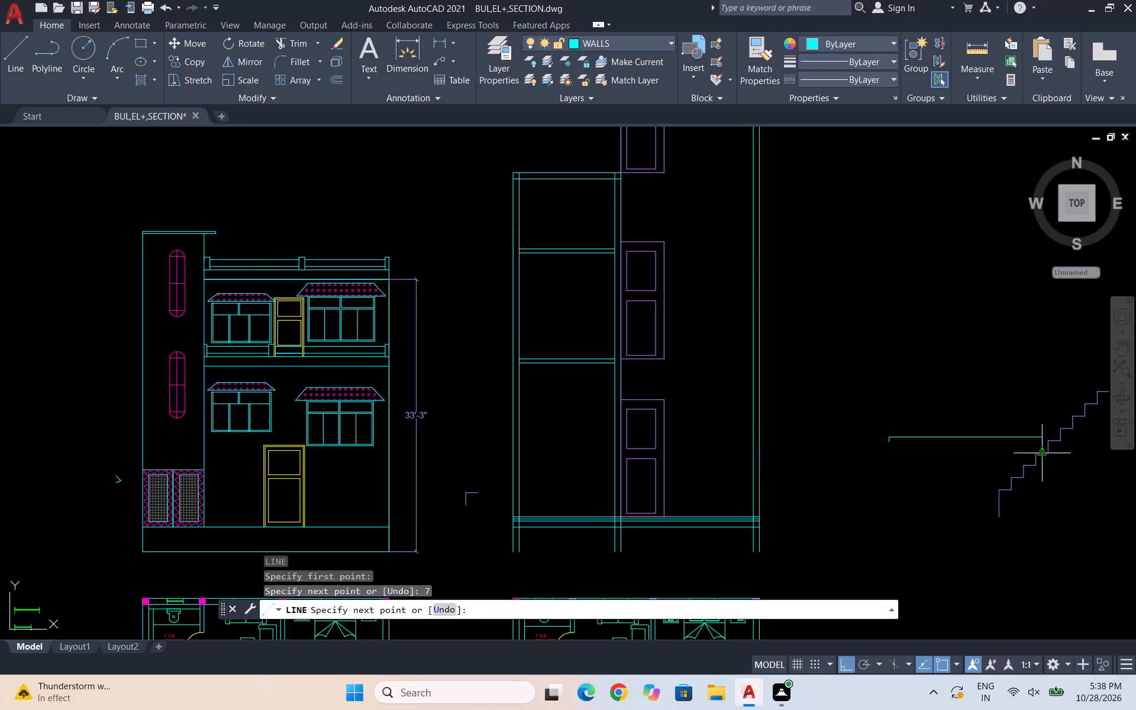
key(7)
key(Return)
key(Return)
key(Escape)
Put the new 7" riser and tread lines on the dim layer.
scroll(944, 441, up, 2)
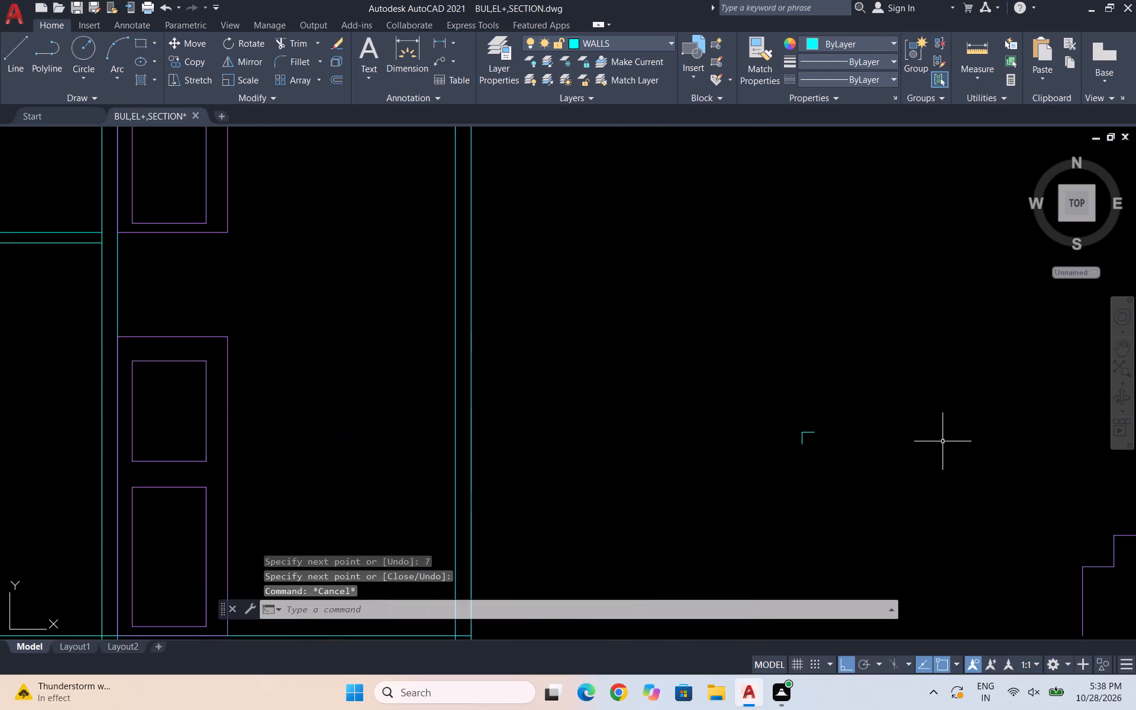
drag(833, 480, 797, 410)
drag(715, 330, 718, 335)
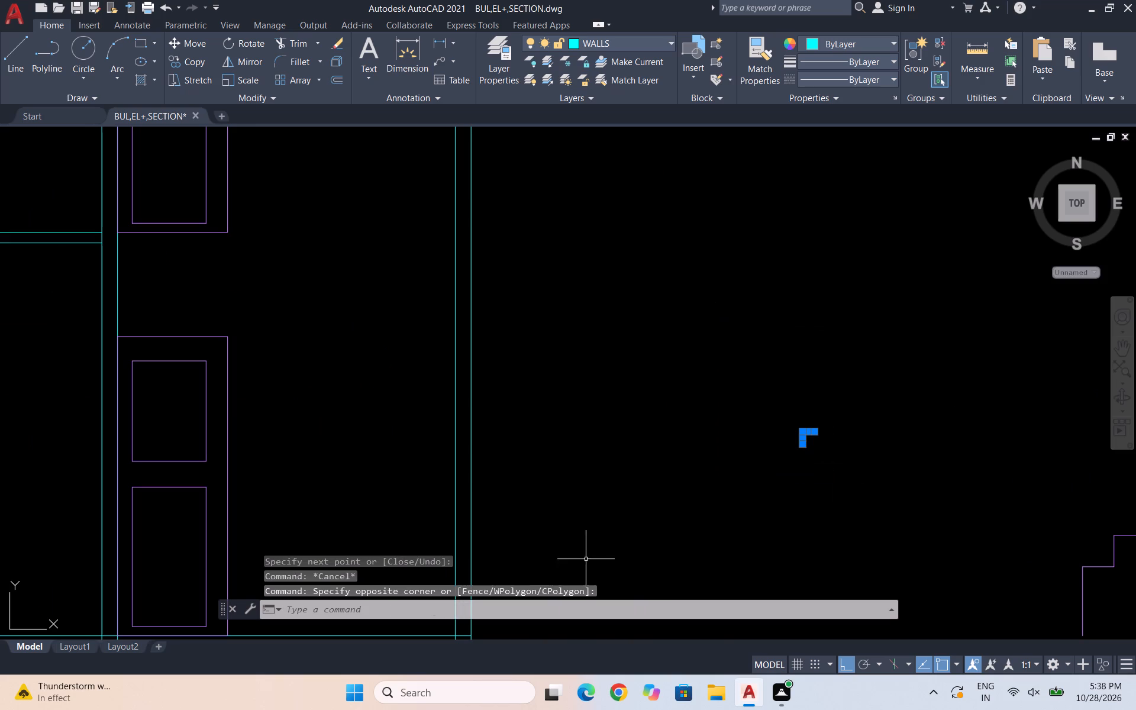
click(661, 43)
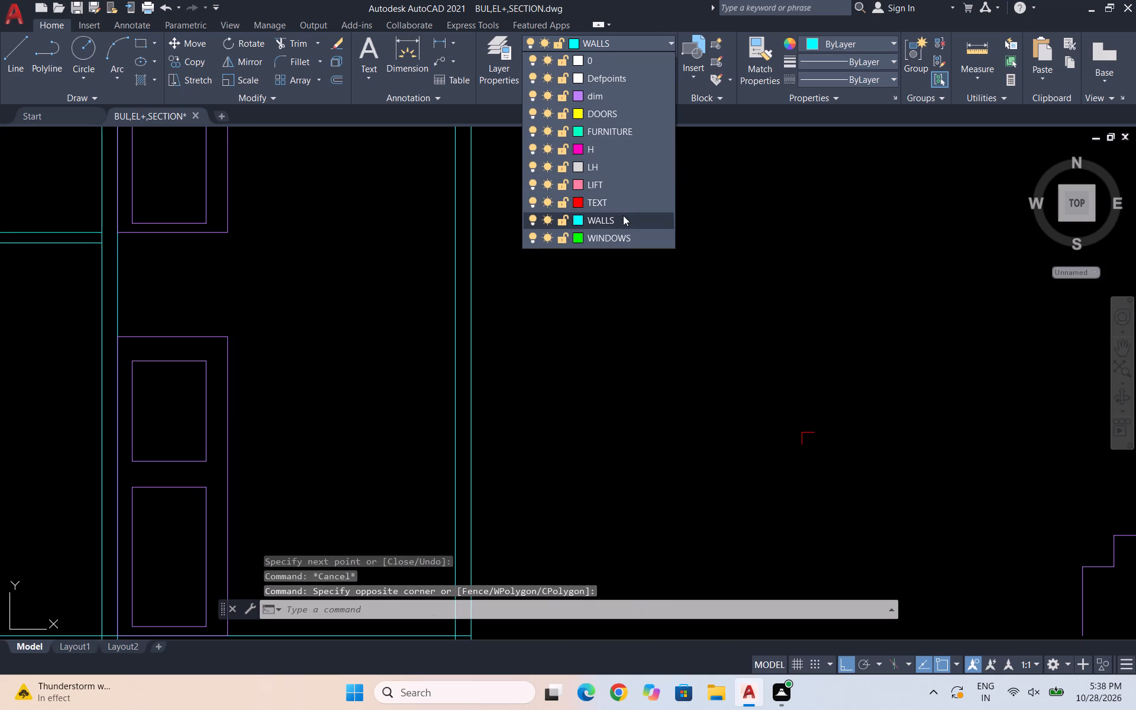
click(615, 101)
key(Escape)
scroll(860, 440, down, 1)
scroll(830, 440, up, 2)
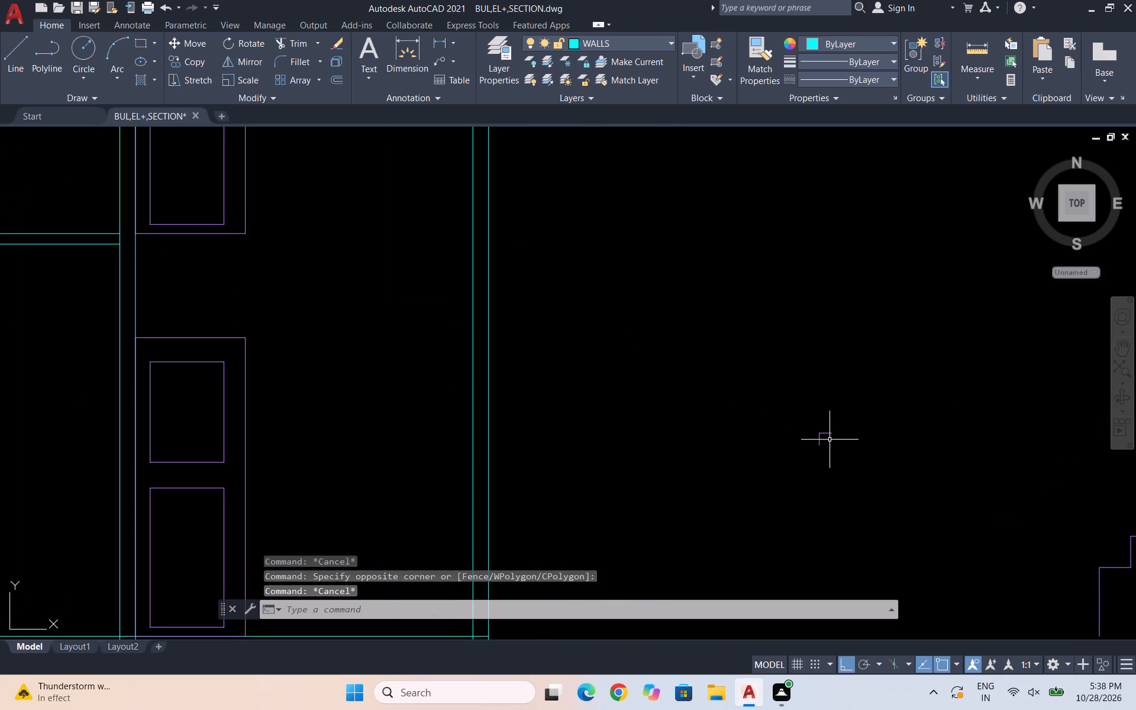
Draw a horizontal landing line about 1'-4" long from the outer wall's inner face toward the doors, between the two door levels.
key(Escape)
key(l)
key(Return)
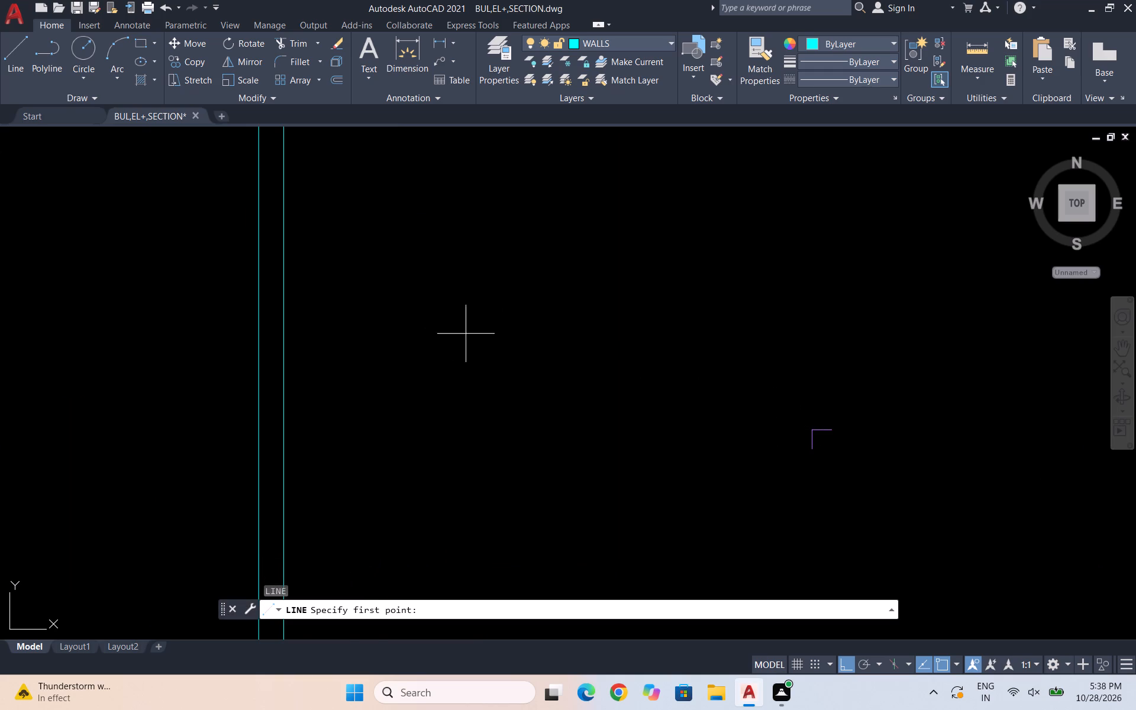
scroll(567, 338, down, 2)
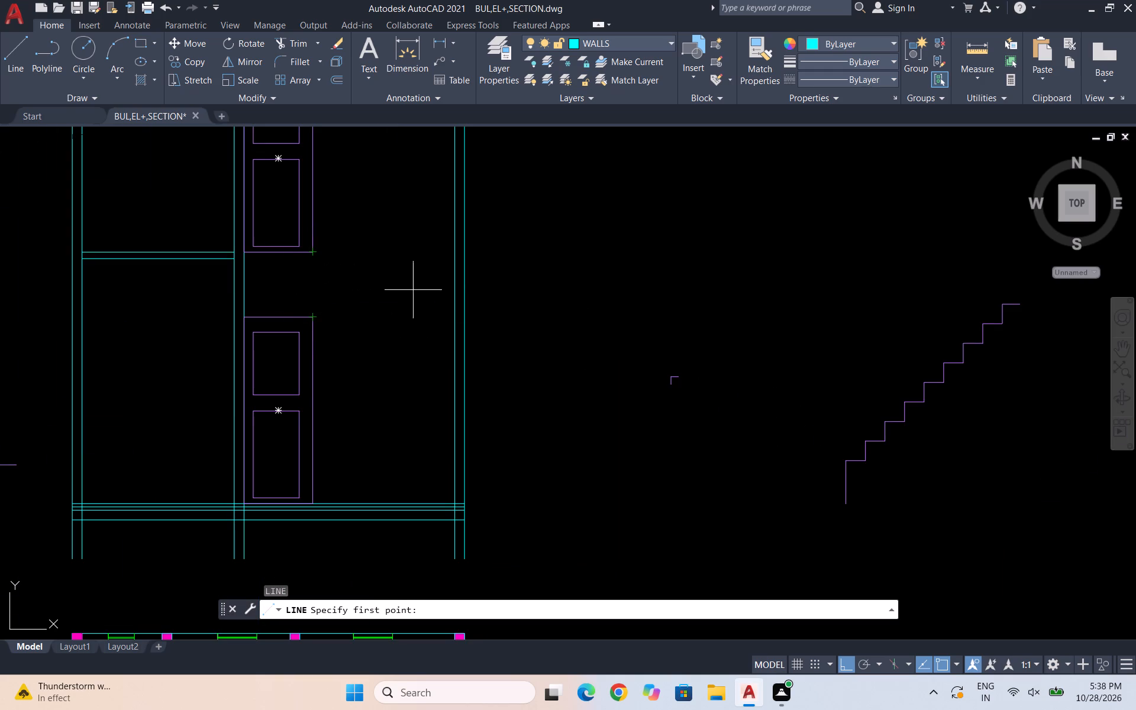
click(455, 282)
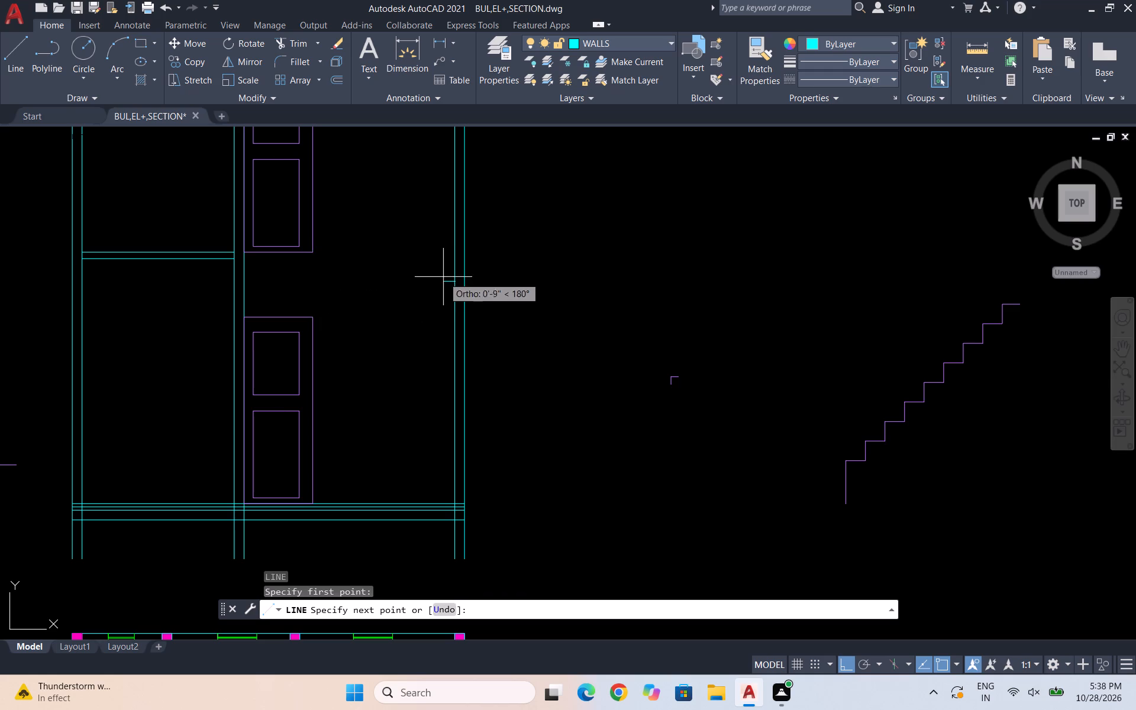
scroll(441, 276, up, 2)
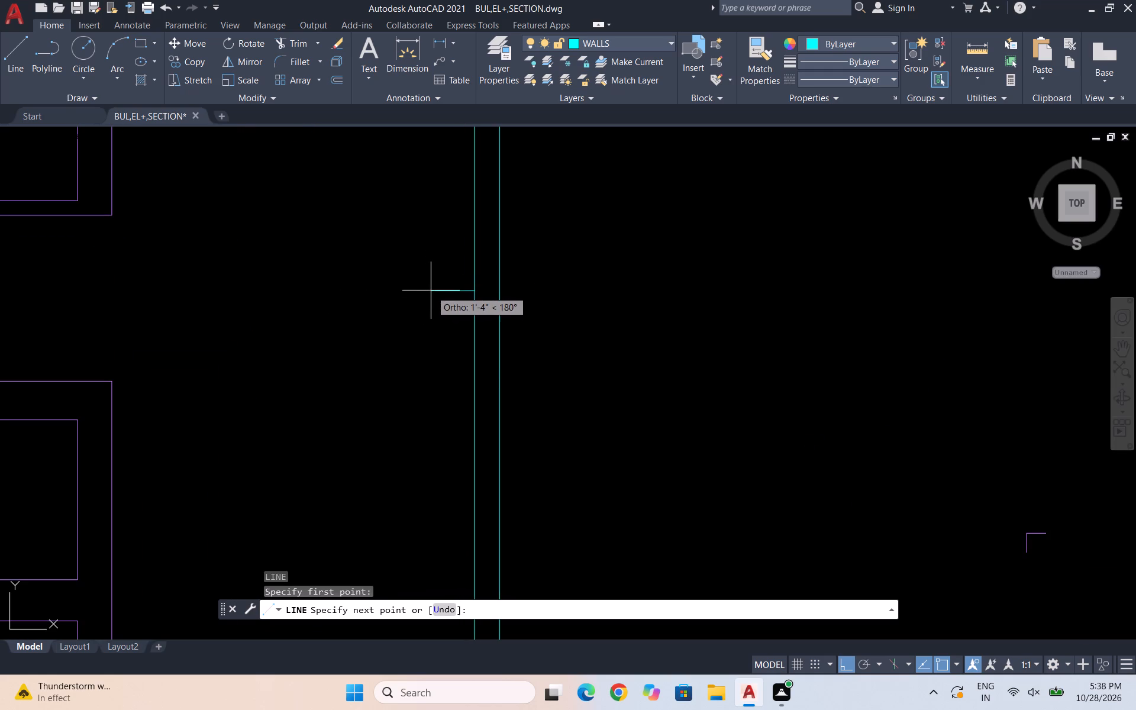
click(431, 291)
key(Escape)
Copy the 7" step profile four times by its tread end, descending from the landing line's free end toward the door.
scroll(418, 298, down, 2)
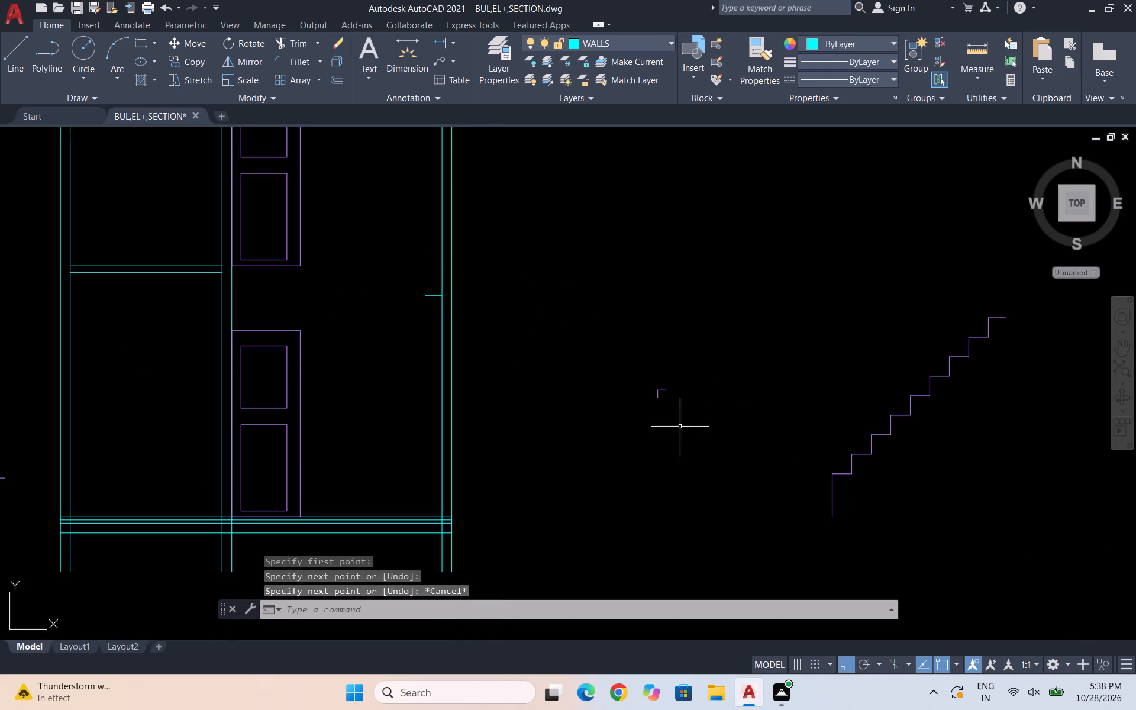
scroll(650, 398, up, 2)
drag(703, 427, 682, 396)
click(590, 306)
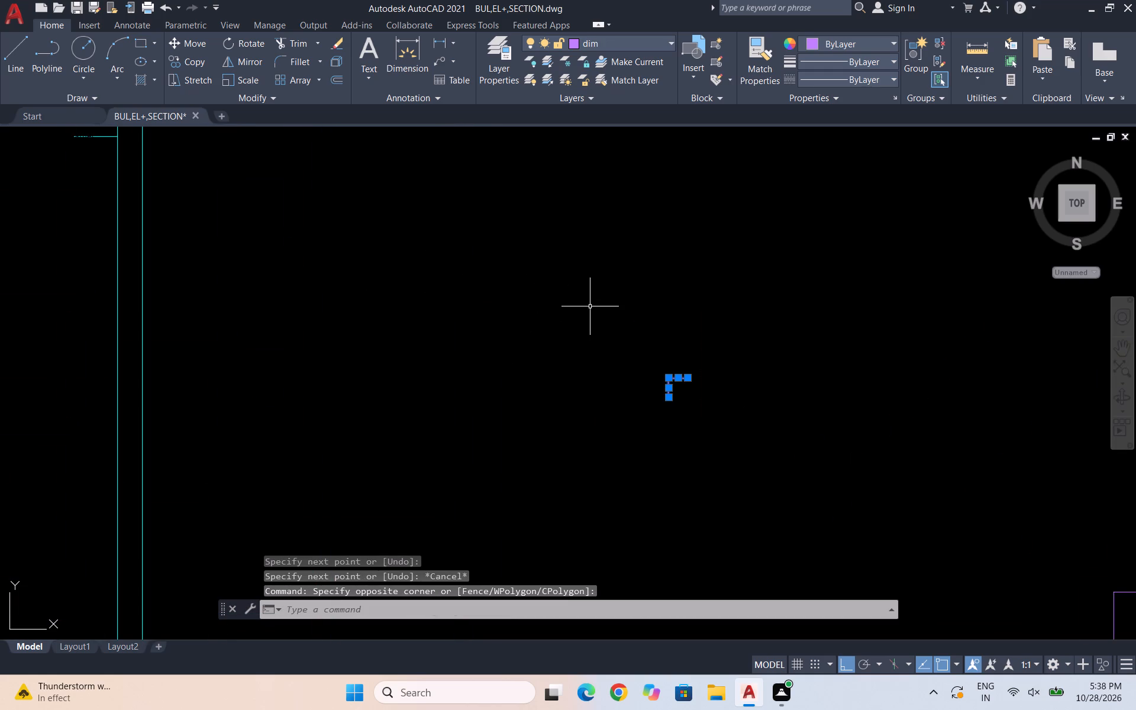
text(co)
key(Return)
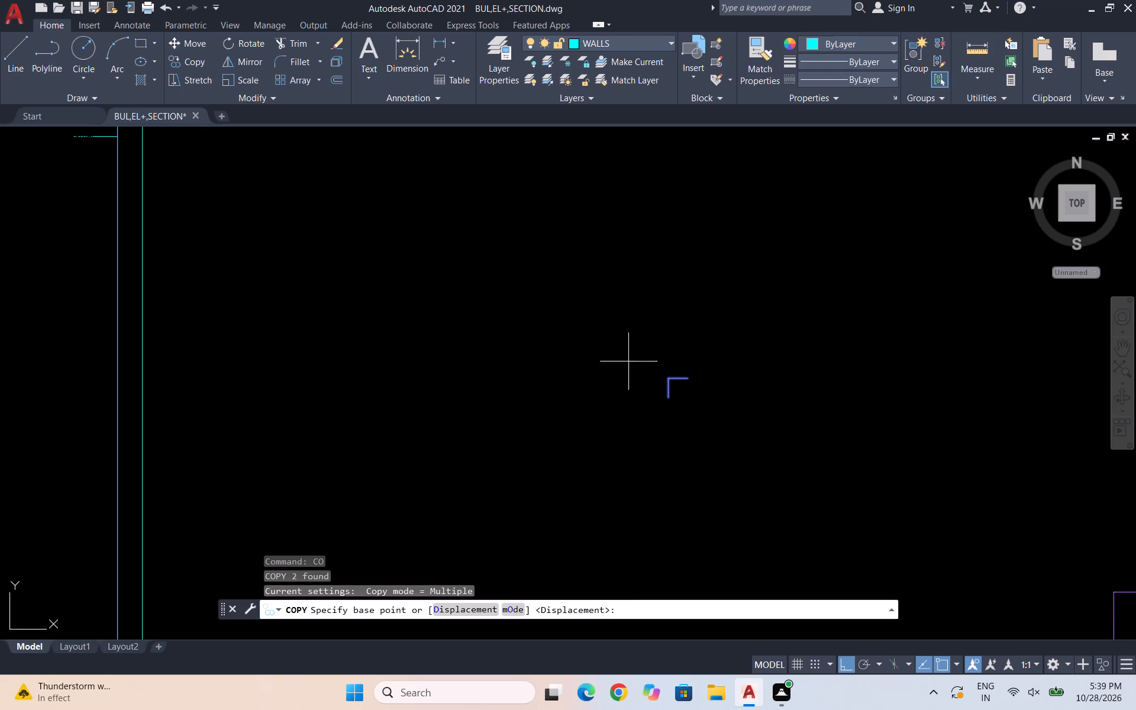
scroll(676, 411, up, 1)
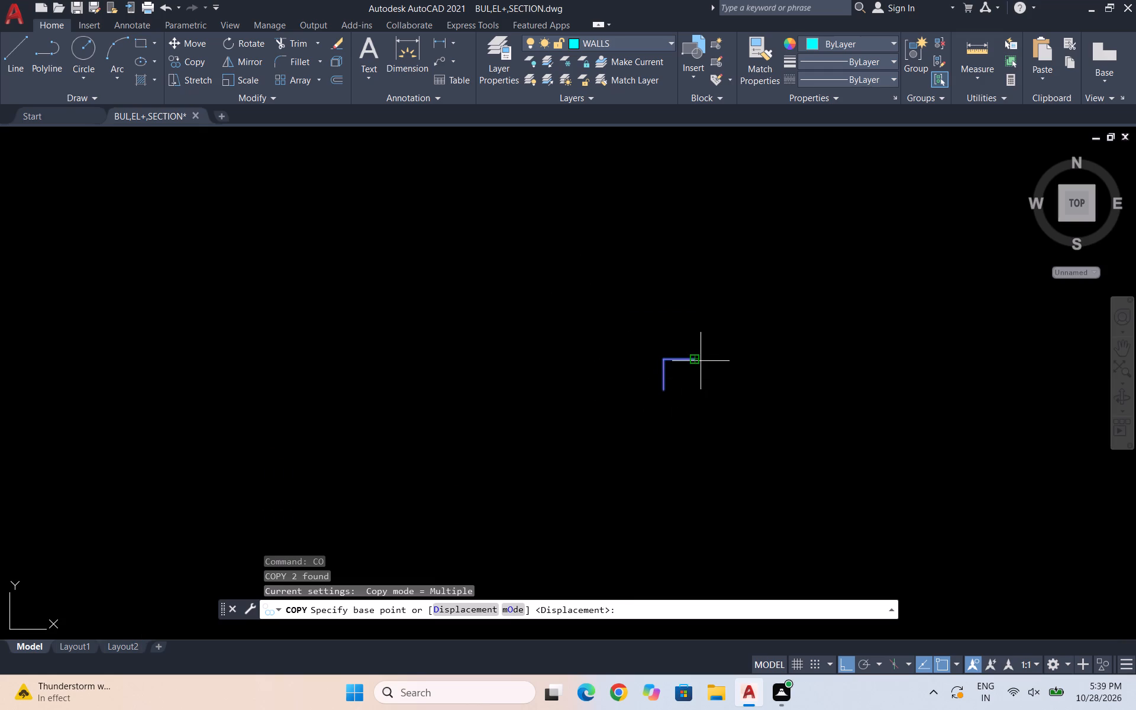
click(696, 359)
scroll(847, 390, down, 3)
scroll(580, 305, up, 1)
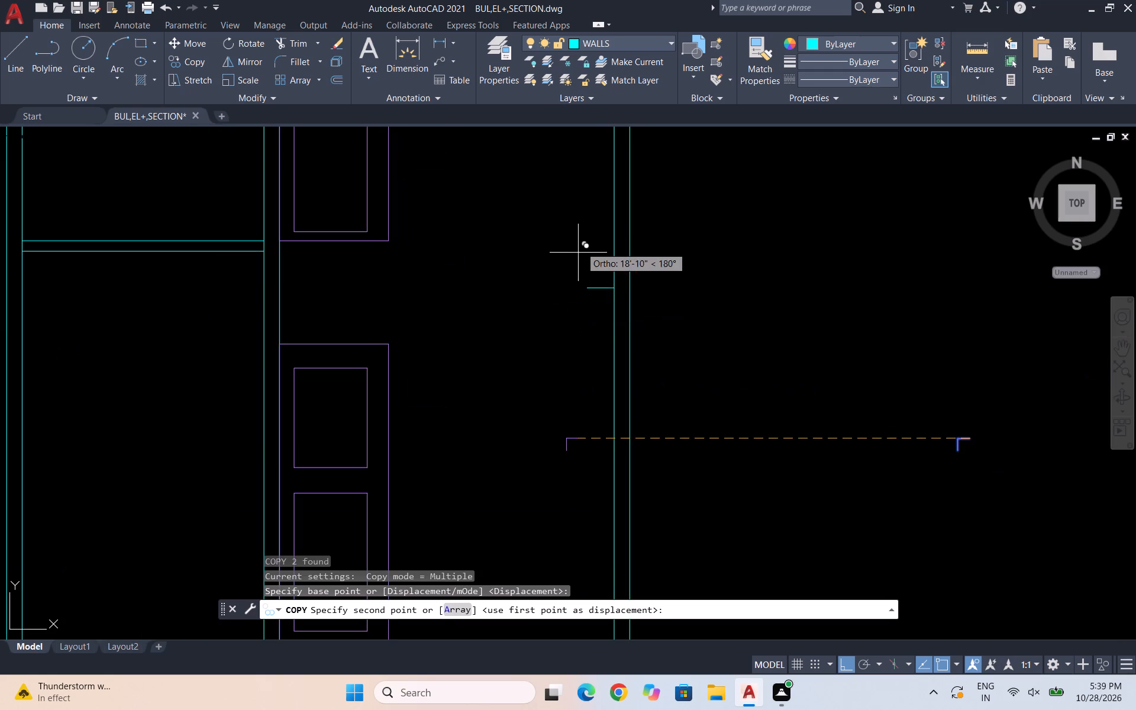
drag(587, 285, 587, 292)
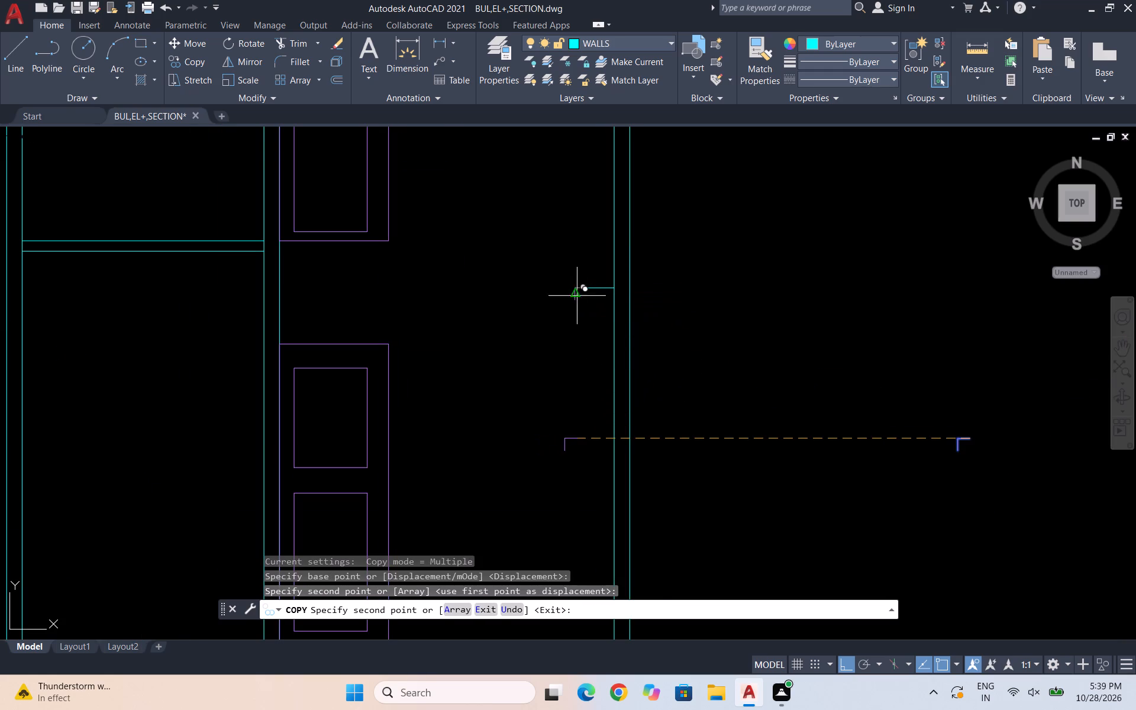
click(579, 304)
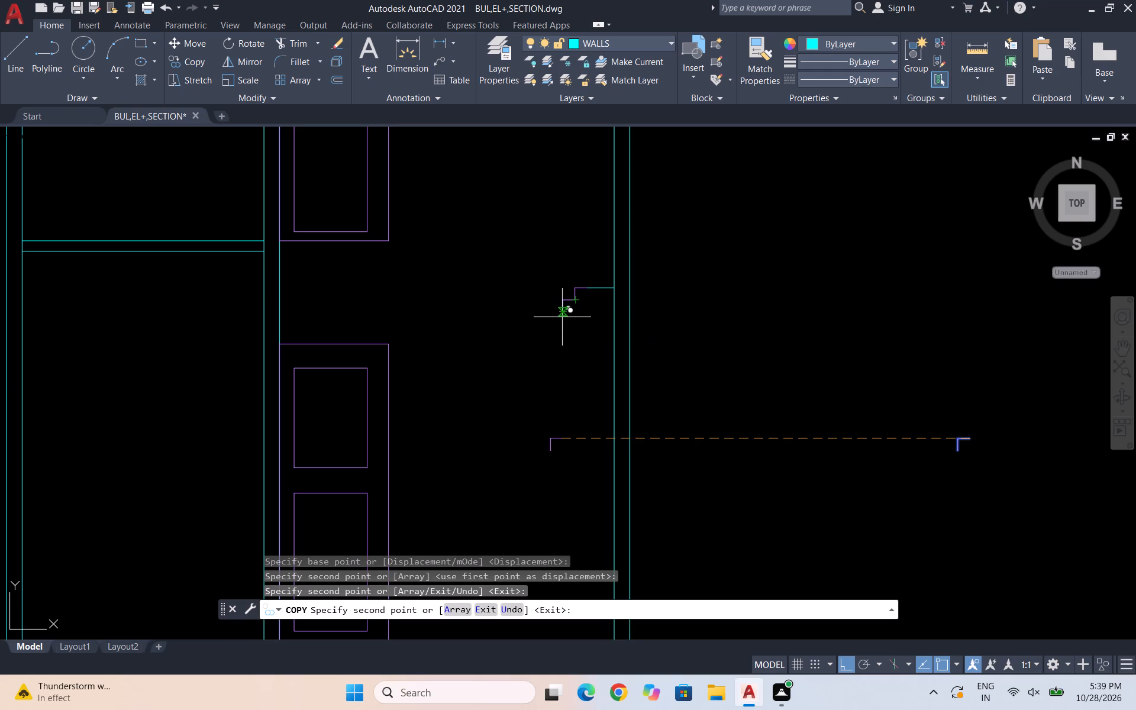
click(563, 317)
scroll(548, 337, up, 4)
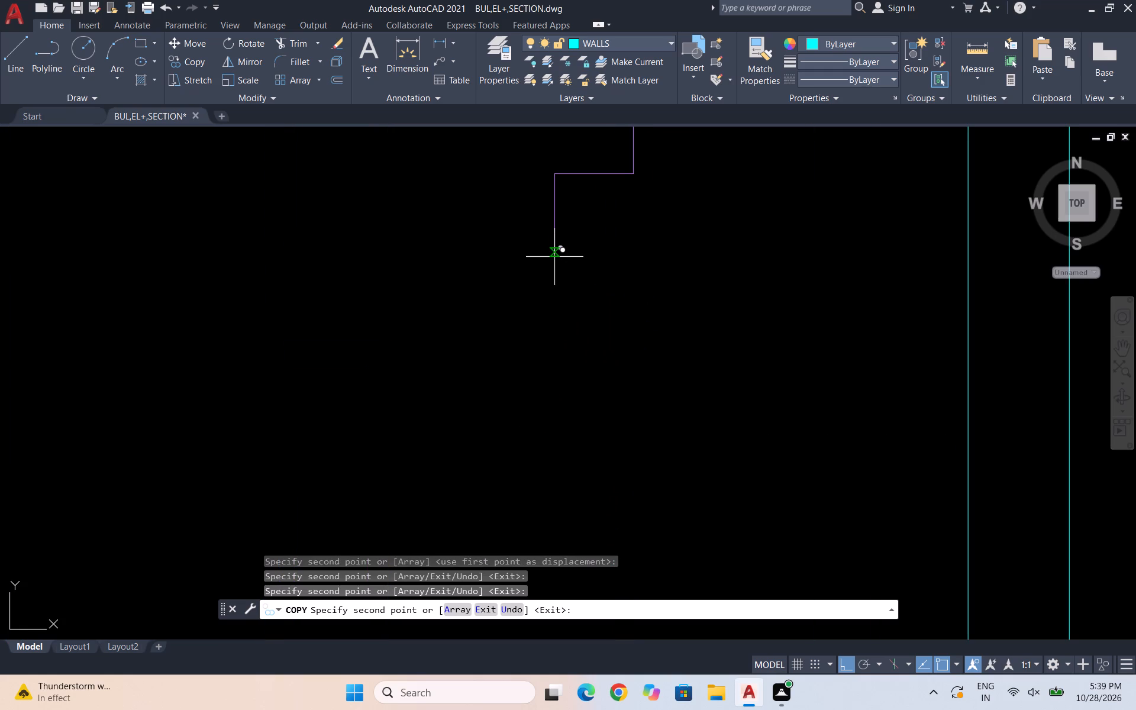
click(554, 254)
scroll(647, 402, down, 4)
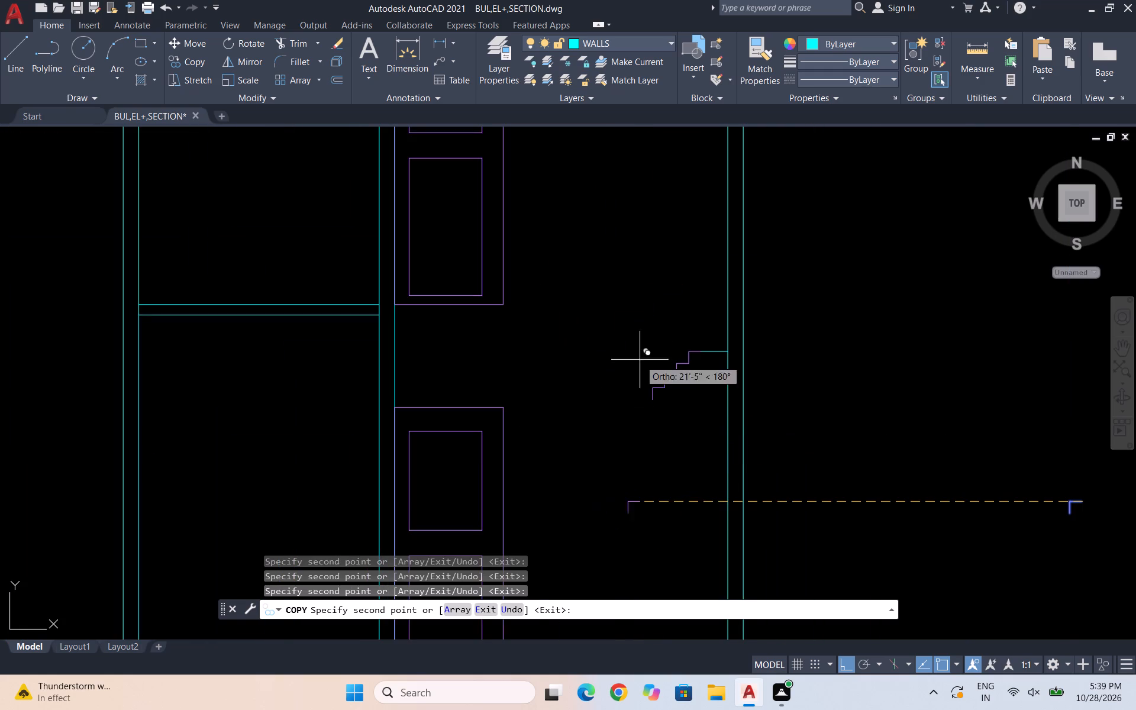
scroll(587, 325, down, 2)
scroll(726, 396, up, 2)
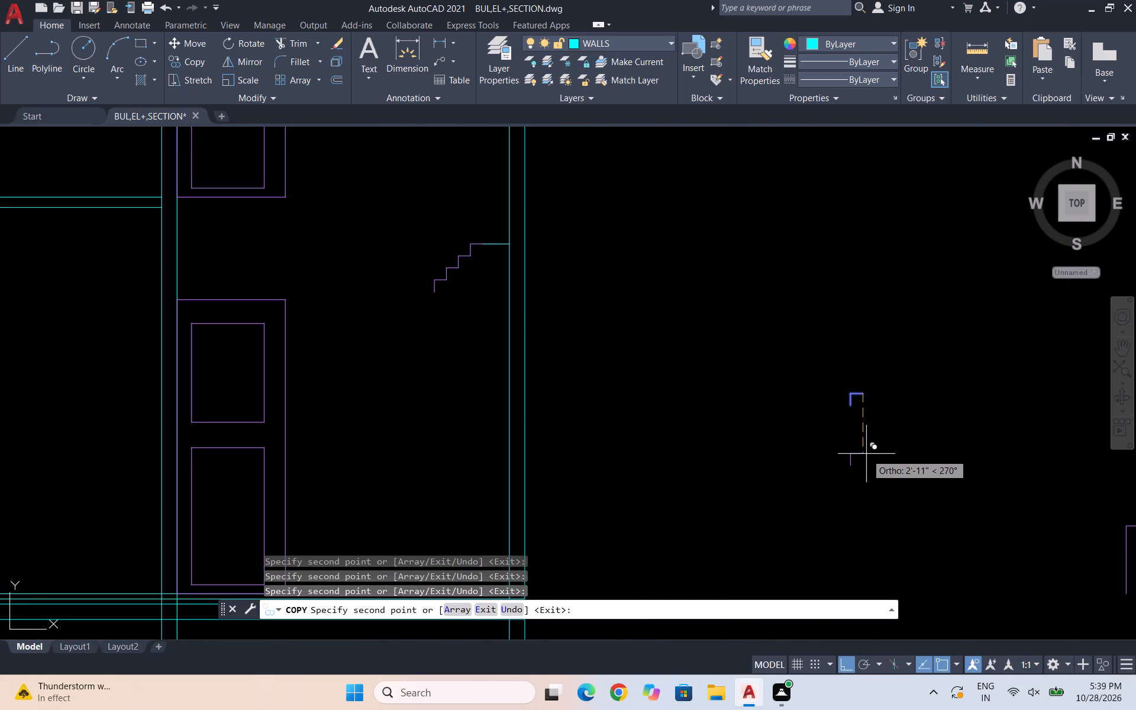
key(Escape)
Draw another step profile with a 1' riser and a 7" tread between the outer wall and the loose 7" profile.
key(l)
key(Return)
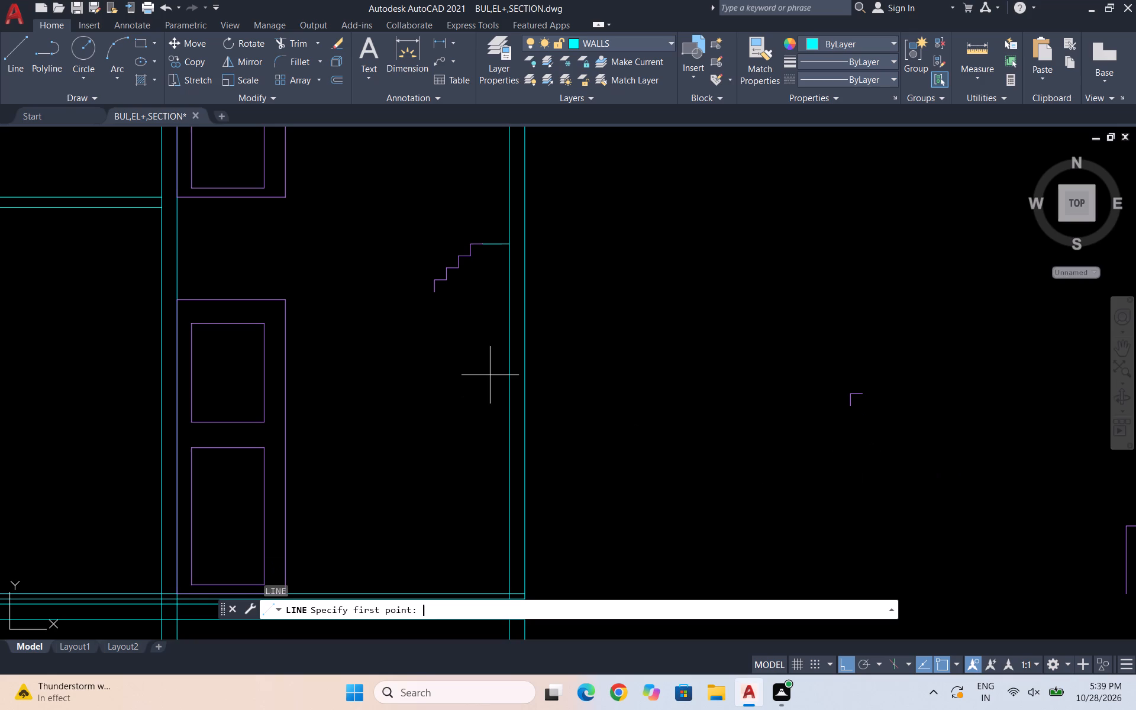
drag(709, 410, 708, 334)
text(1')
key(Return)
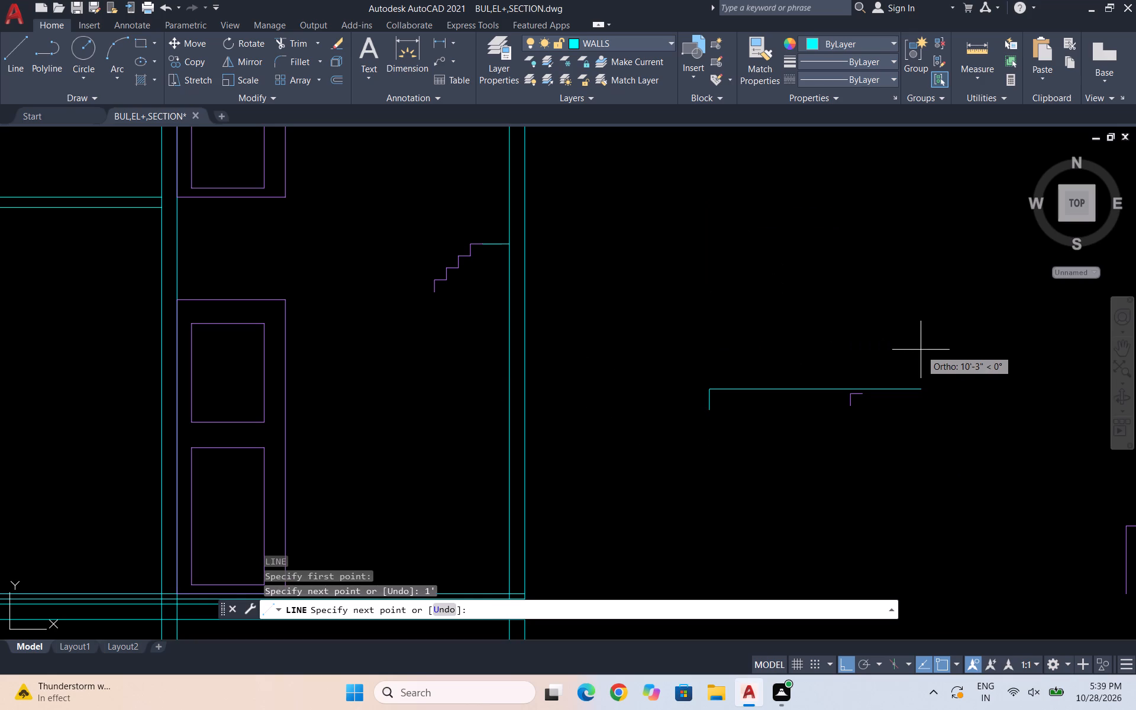
text(7")
key(Return)
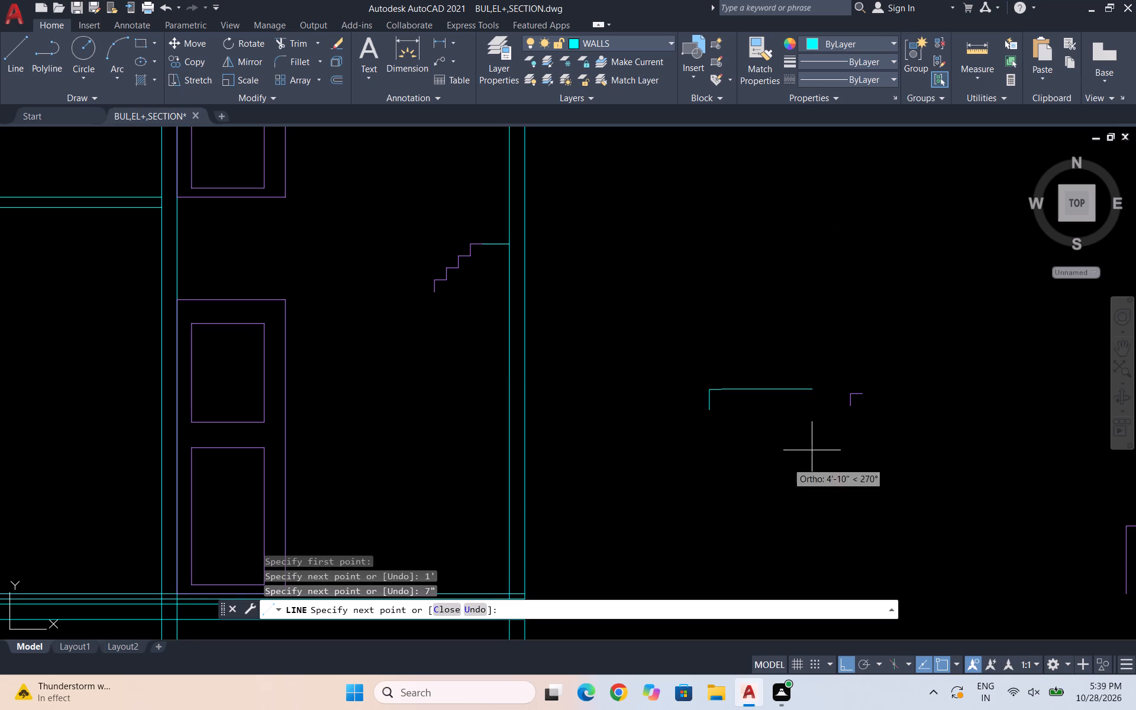
key(Escape)
Put the 1' riser and its 7" tread on the dim layer.
scroll(662, 385, up, 2)
drag(842, 482, 715, 392)
drag(635, 304, 661, 341)
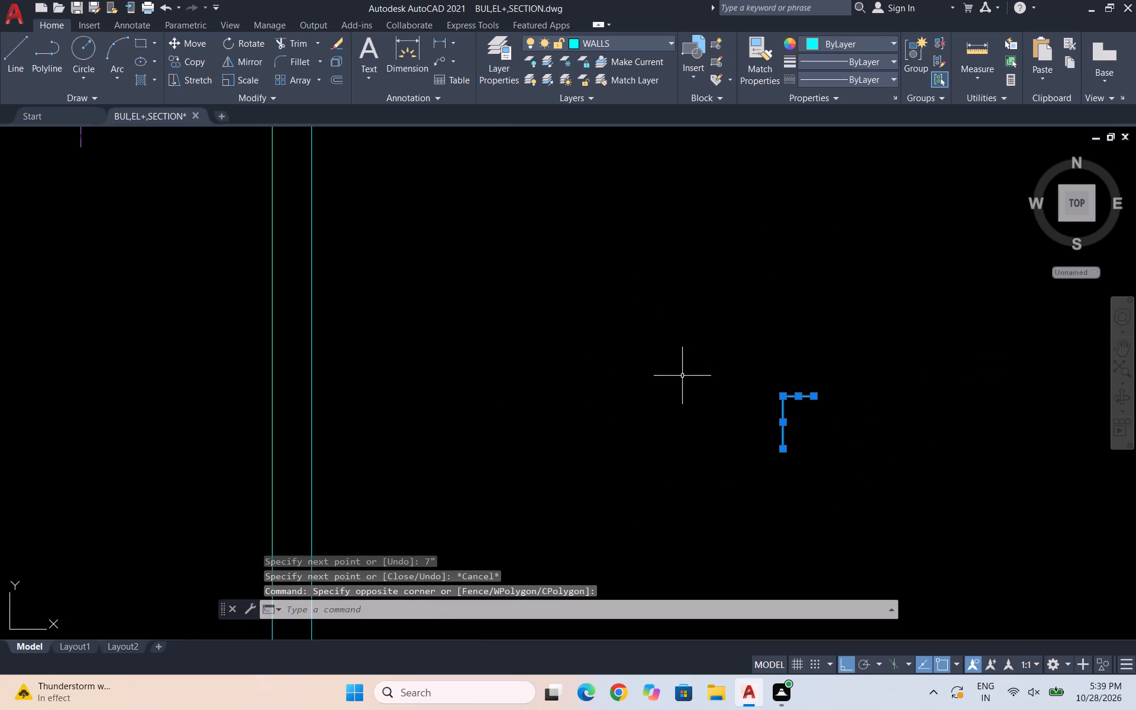
click(644, 40)
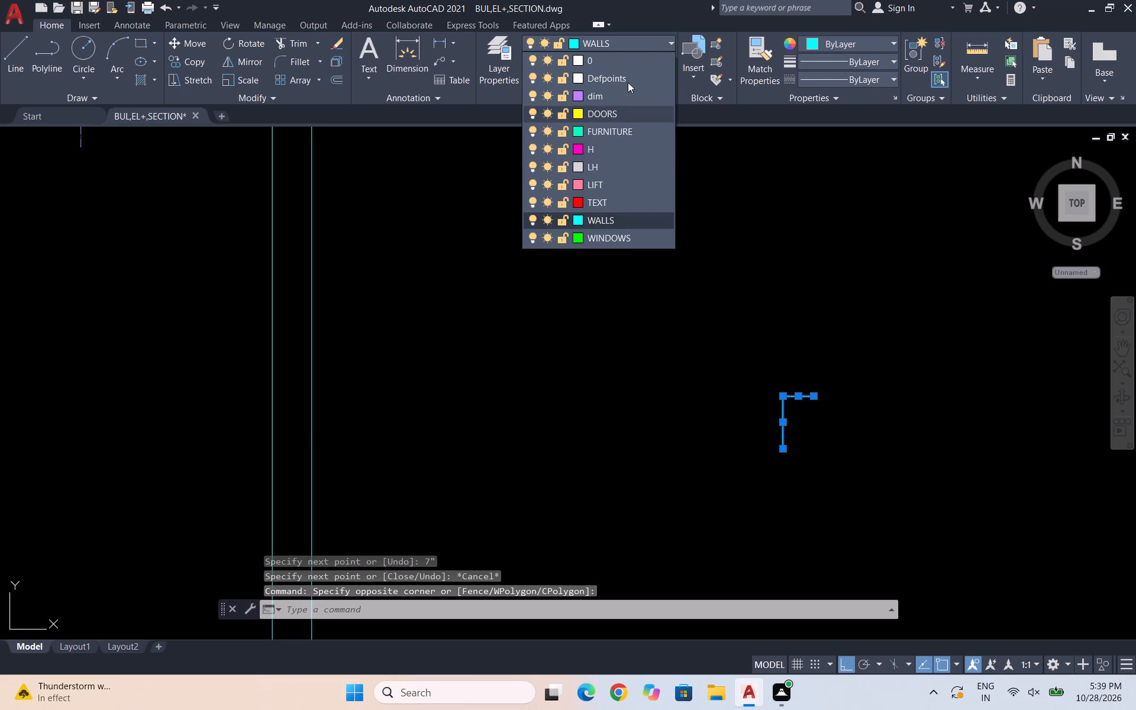
click(621, 102)
key(Escape)
Delete the four 7" step copies that descend from the landing line between the two door levels, keeping the landing line.
scroll(747, 365, down, 2)
scroll(502, 224, up, 2)
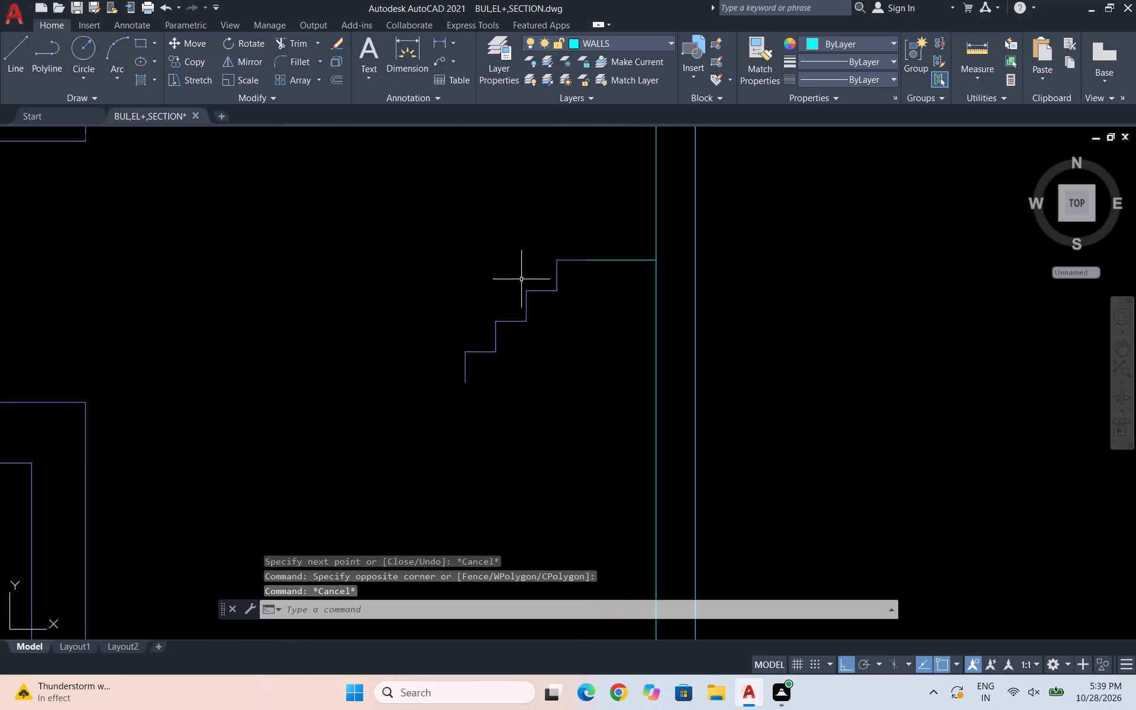
drag(590, 407, 563, 383)
click(434, 263)
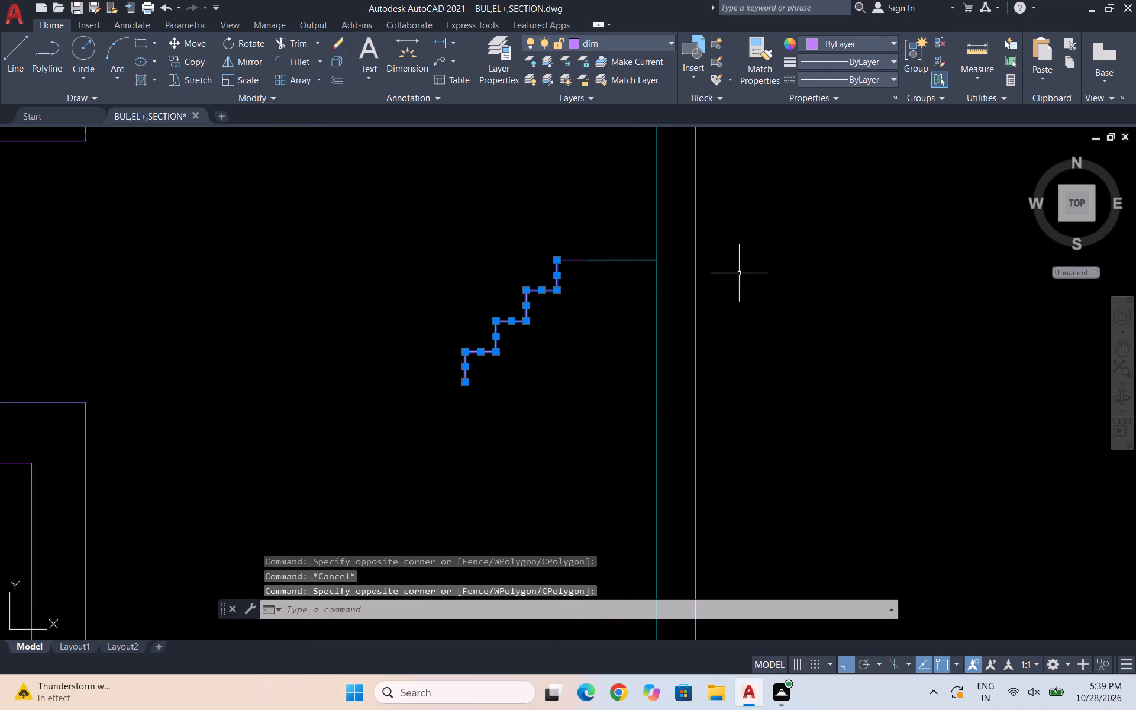
scroll(543, 246, up, 3)
drag(660, 338, 653, 284)
click(633, 227)
key(Delete)
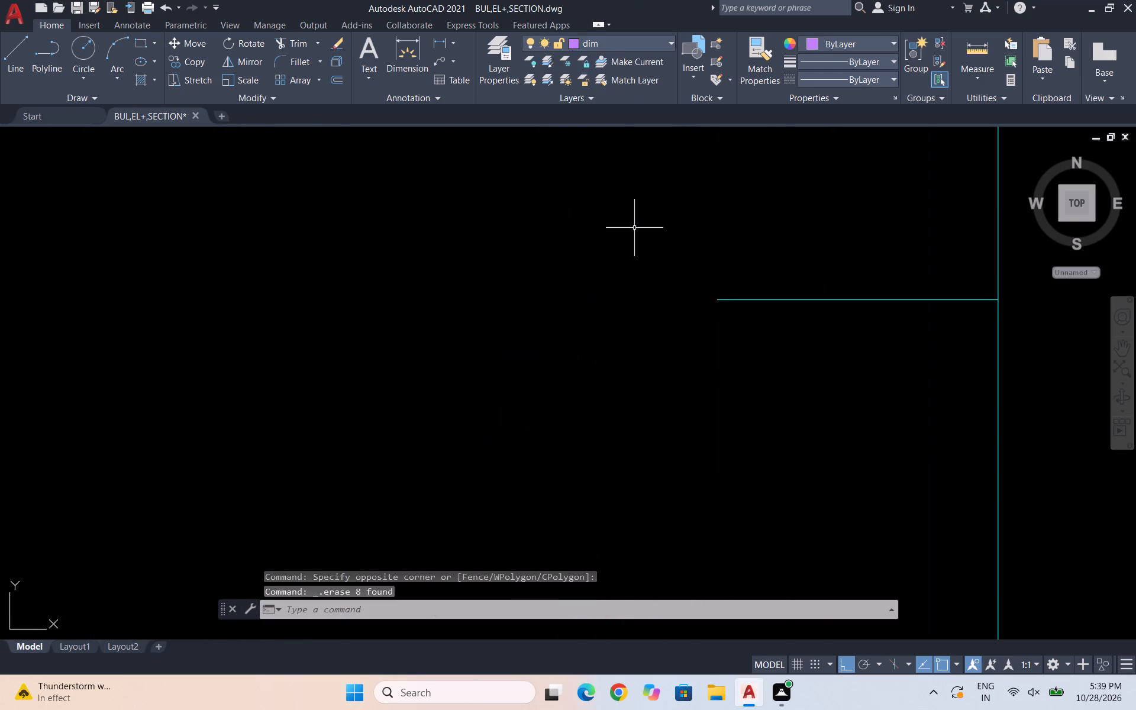
key(Escape)
Copy the 1' riser step profile eight times by its tread end, descending from the landing line's free end toward the lower door.
scroll(657, 266, down, 6)
scroll(999, 417, down, 2)
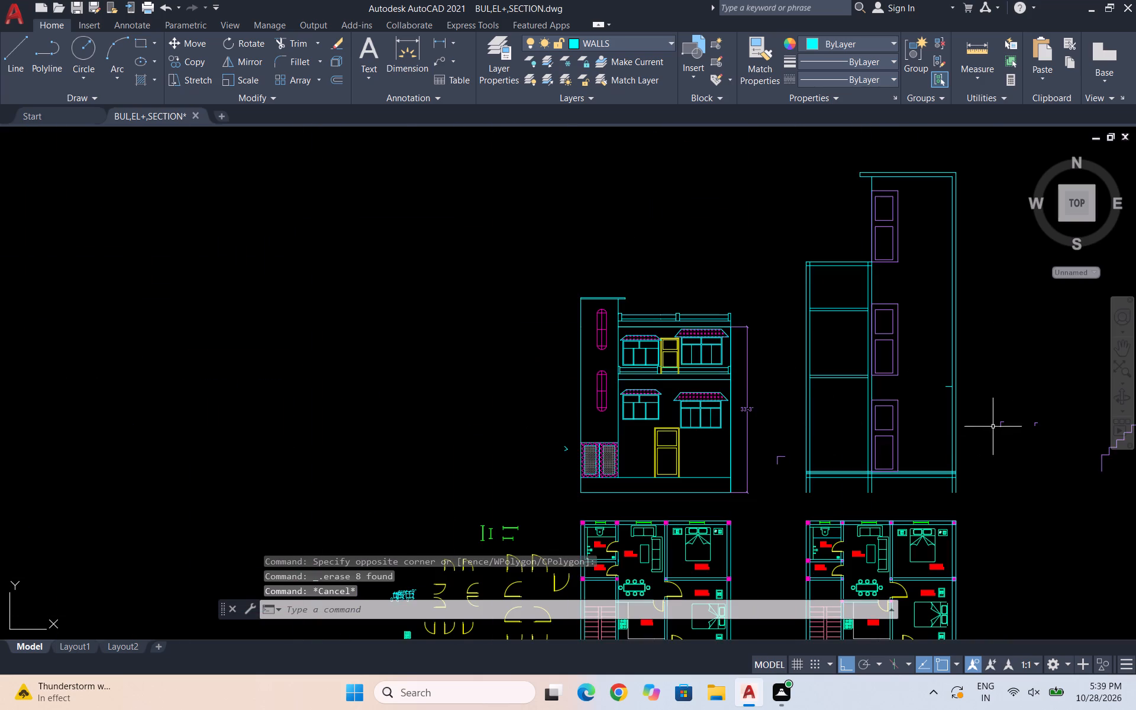
scroll(1016, 414, up, 3)
drag(974, 483, 963, 441)
click(919, 380)
text(co)
key(Return)
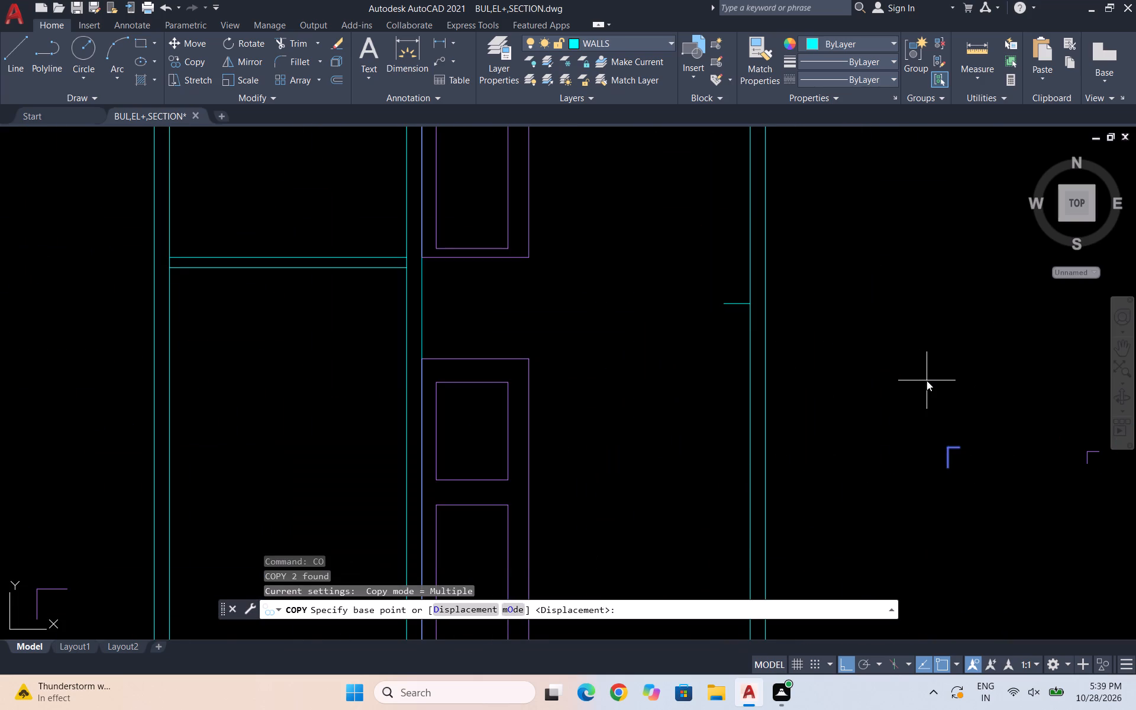
scroll(976, 454, up, 3)
click(902, 427)
scroll(919, 463, down, 2)
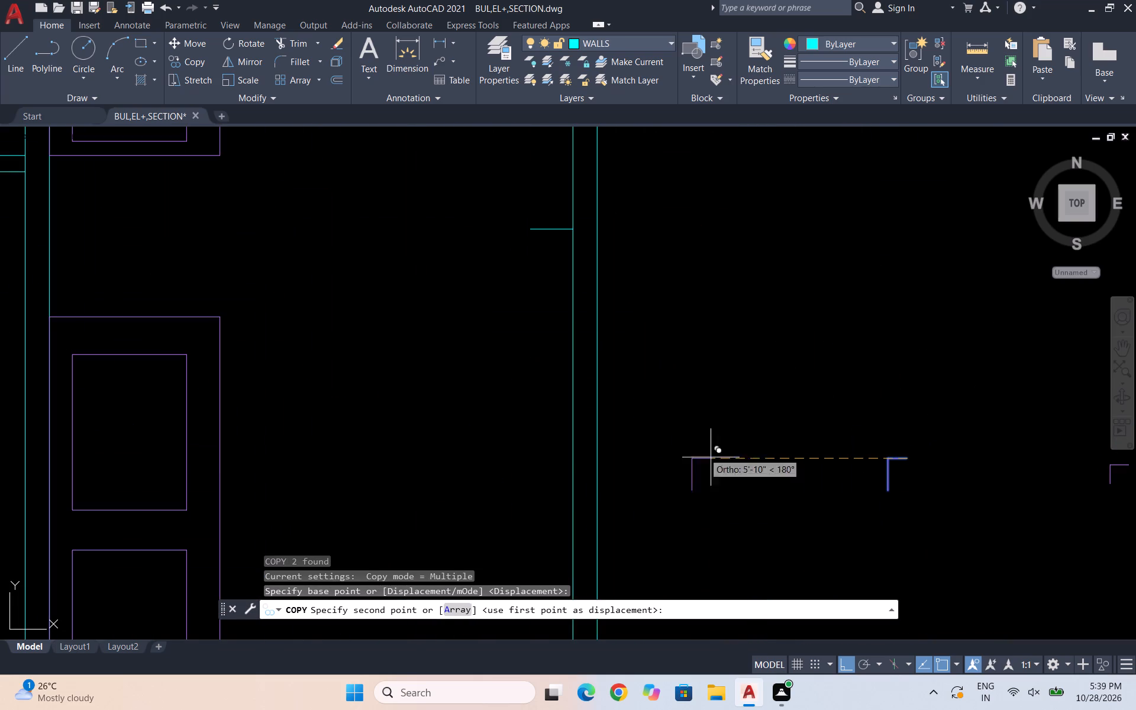
click(543, 230)
click(527, 257)
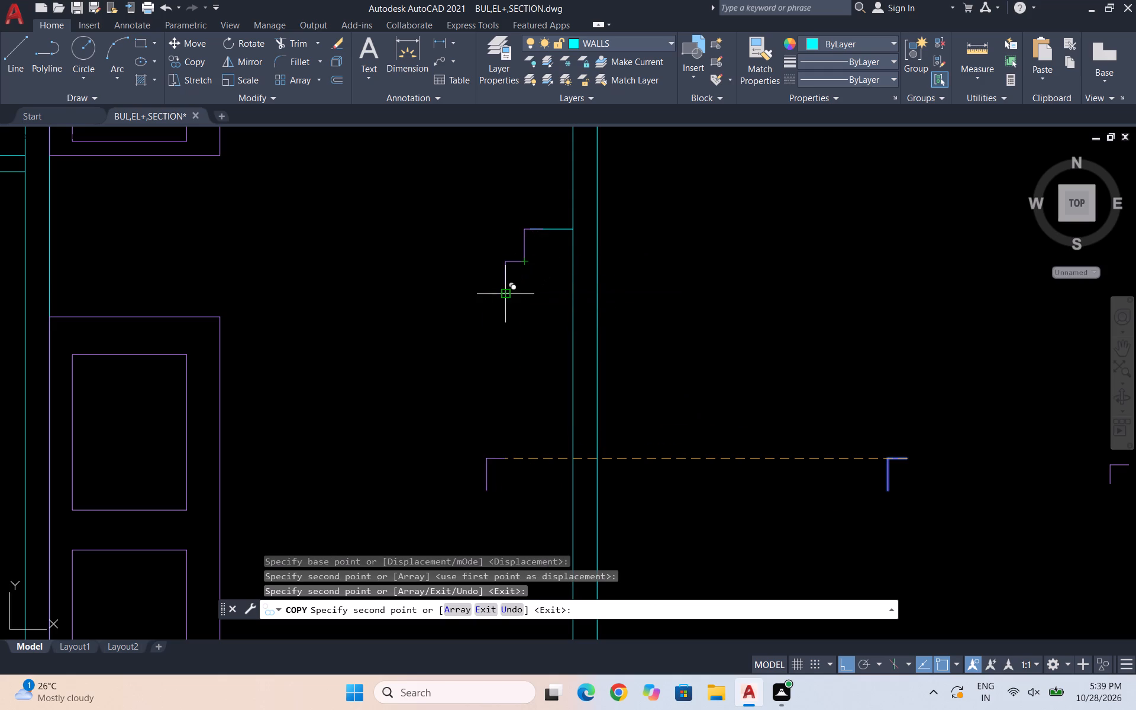
click(508, 289)
click(492, 330)
click(467, 356)
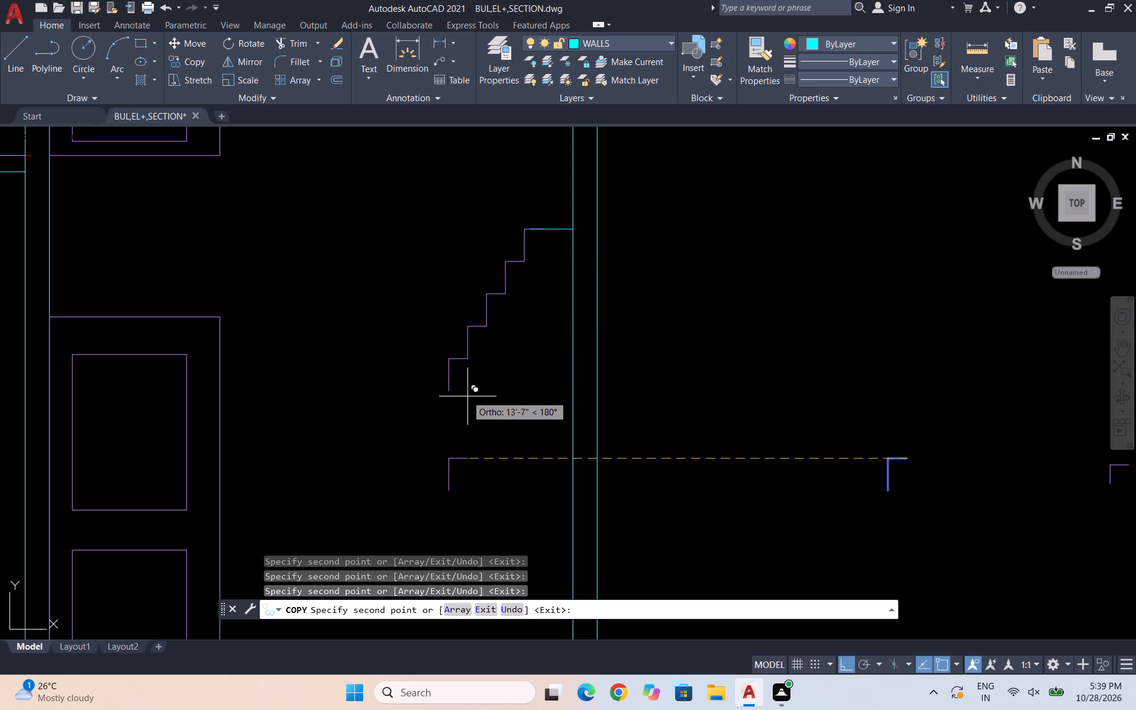
click(449, 387)
drag(425, 422, 426, 430)
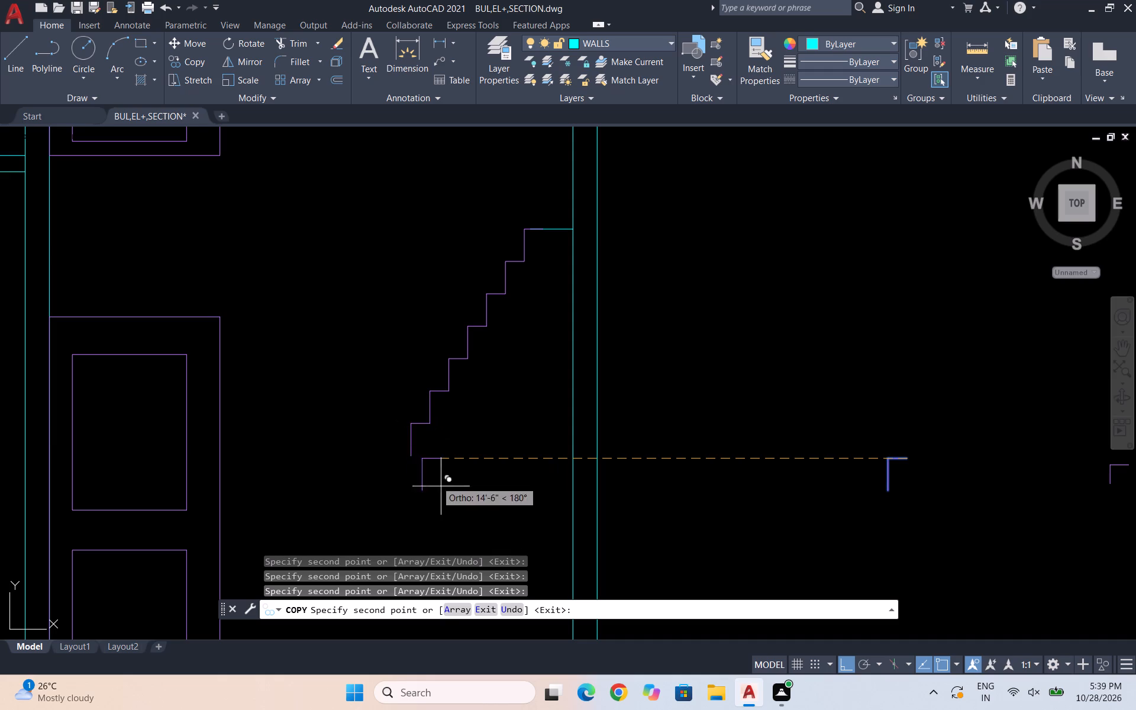
click(408, 454)
Place six more copies of the 1' riser step, each tread end on the foot of the previous riser, continuing down the flight.
scroll(550, 425, down, 3)
scroll(517, 446, up, 3)
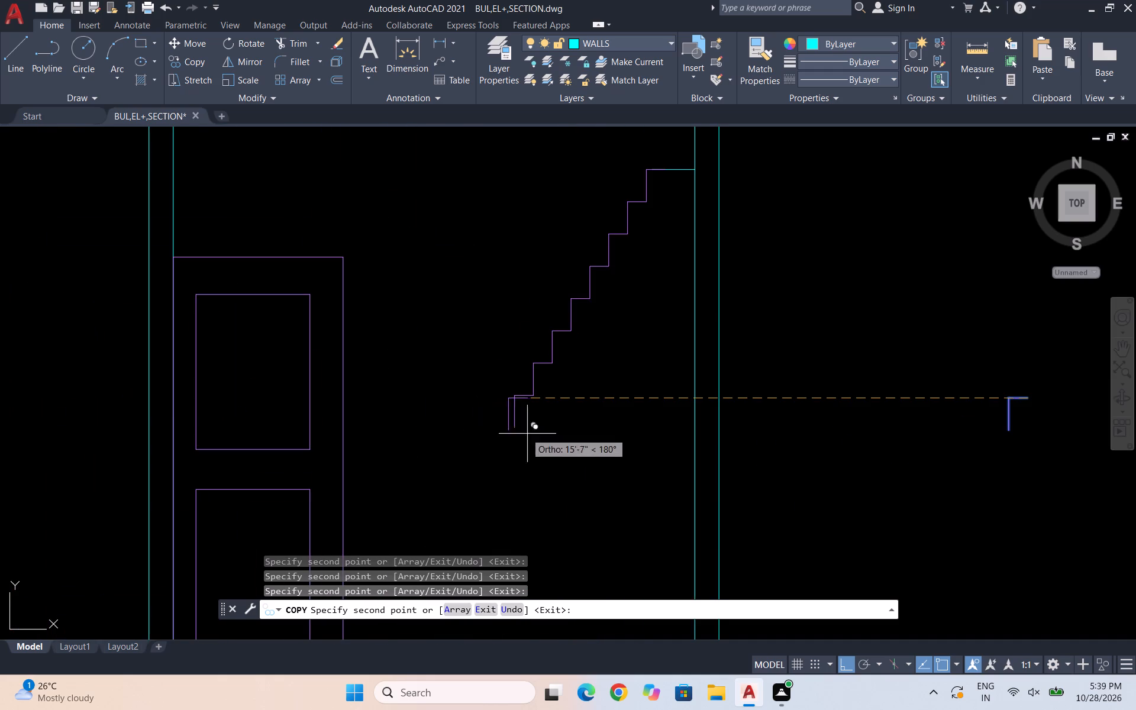
click(509, 422)
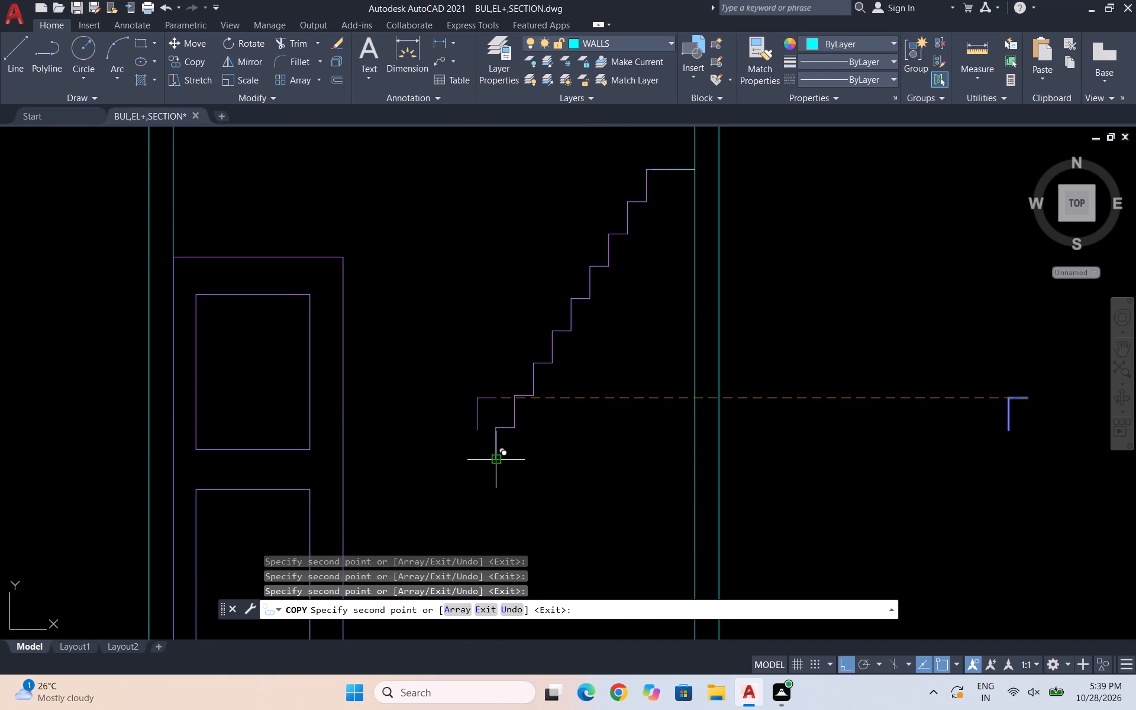
click(492, 460)
click(479, 495)
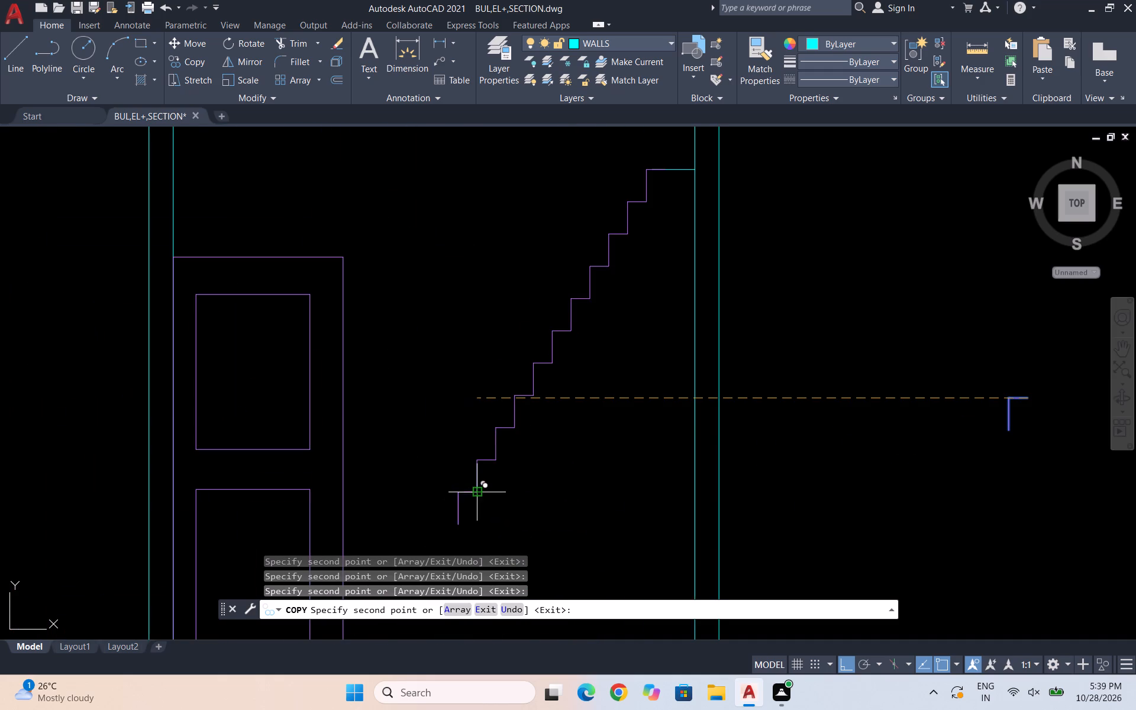
scroll(531, 459, down, 2)
scroll(496, 502, up, 3)
click(517, 440)
scroll(521, 478, down, 2)
scroll(480, 516, up, 2)
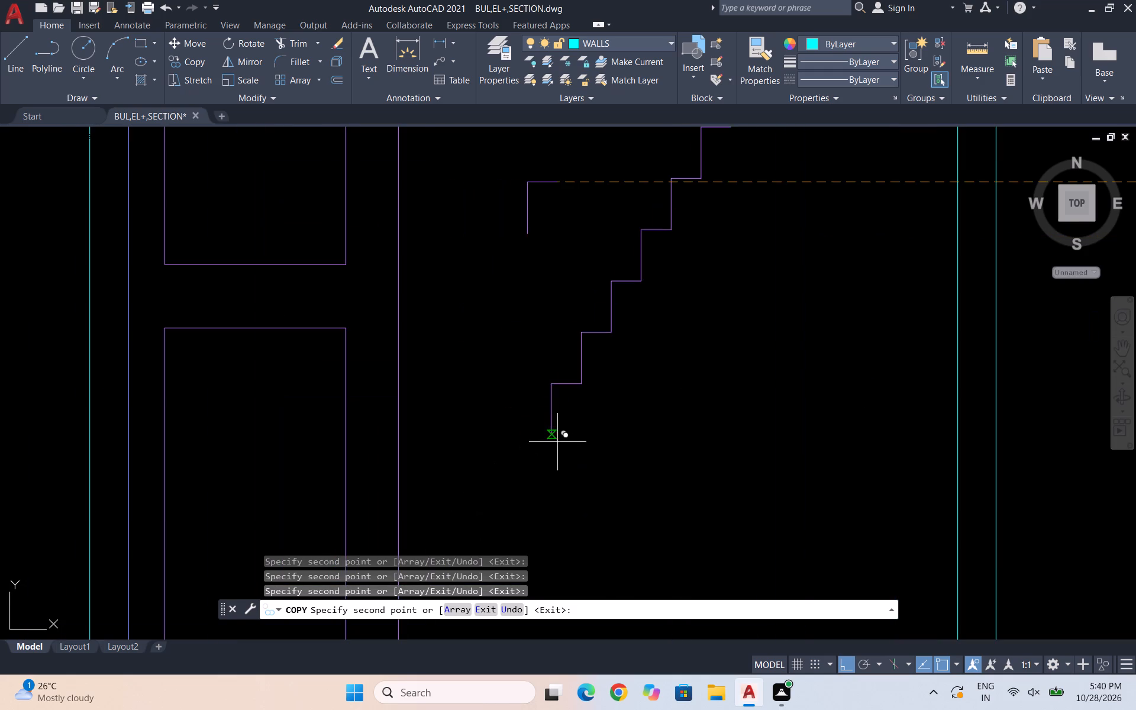
click(553, 437)
click(520, 492)
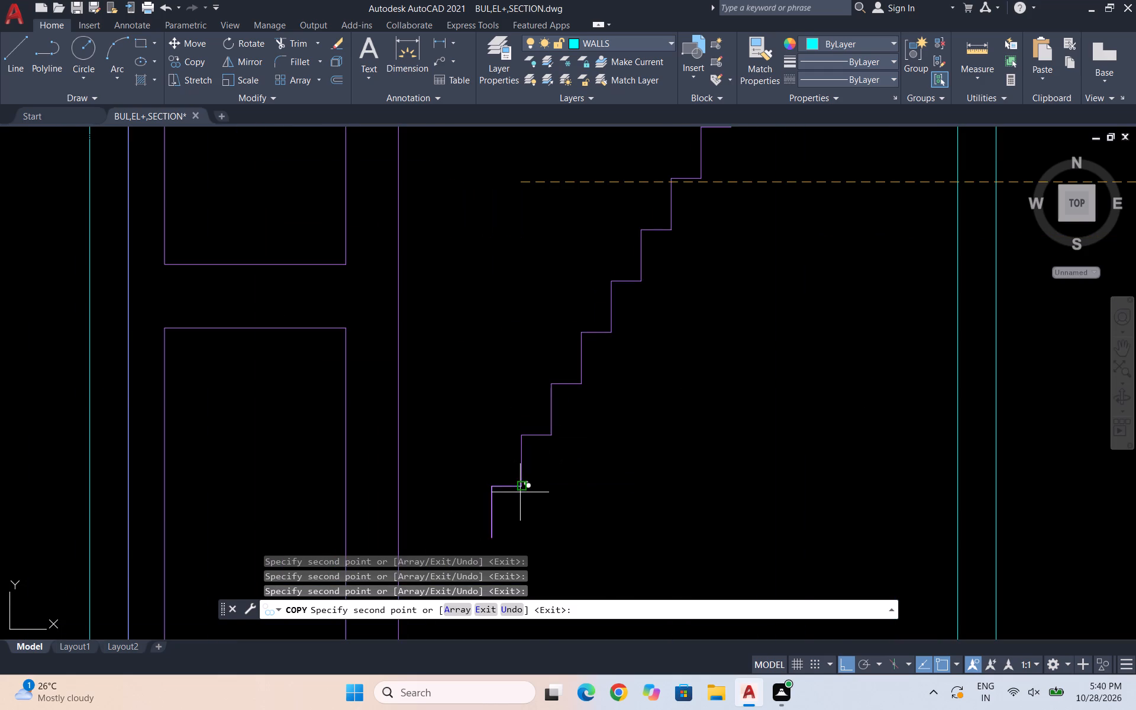
Place the last three copies of the 1' riser step, bringing the flight down to the floor line beside the lowest door.
scroll(582, 489, down, 4)
scroll(589, 502, up, 1)
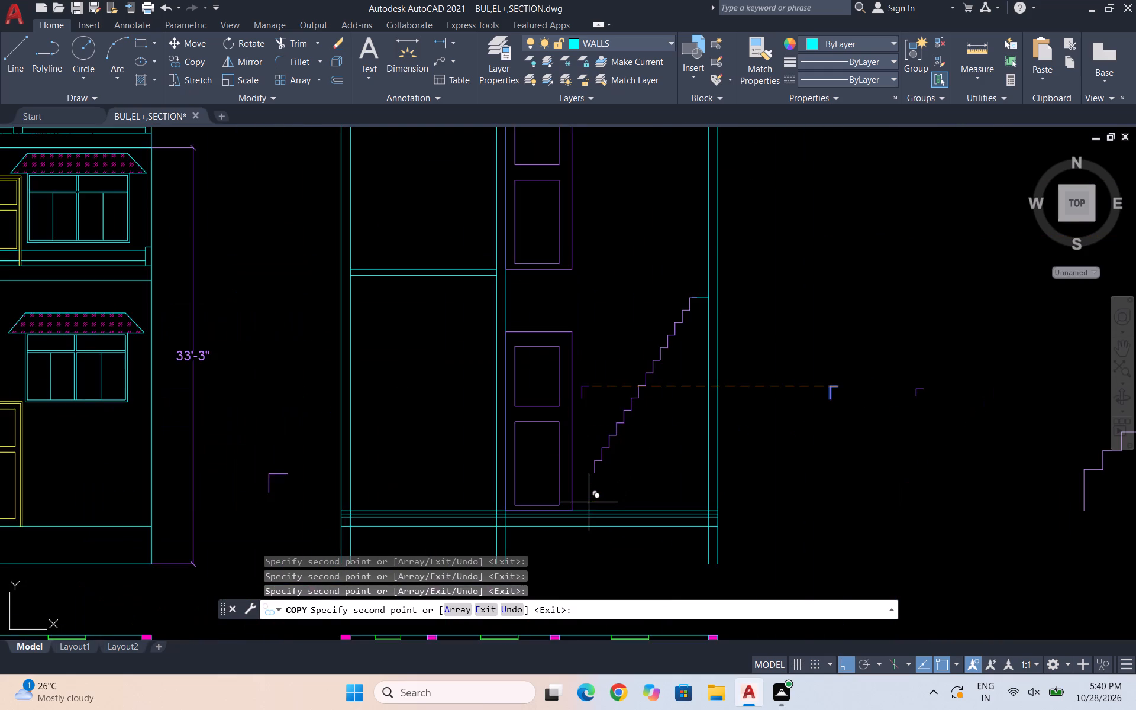
scroll(588, 502, up, 4)
click(631, 314)
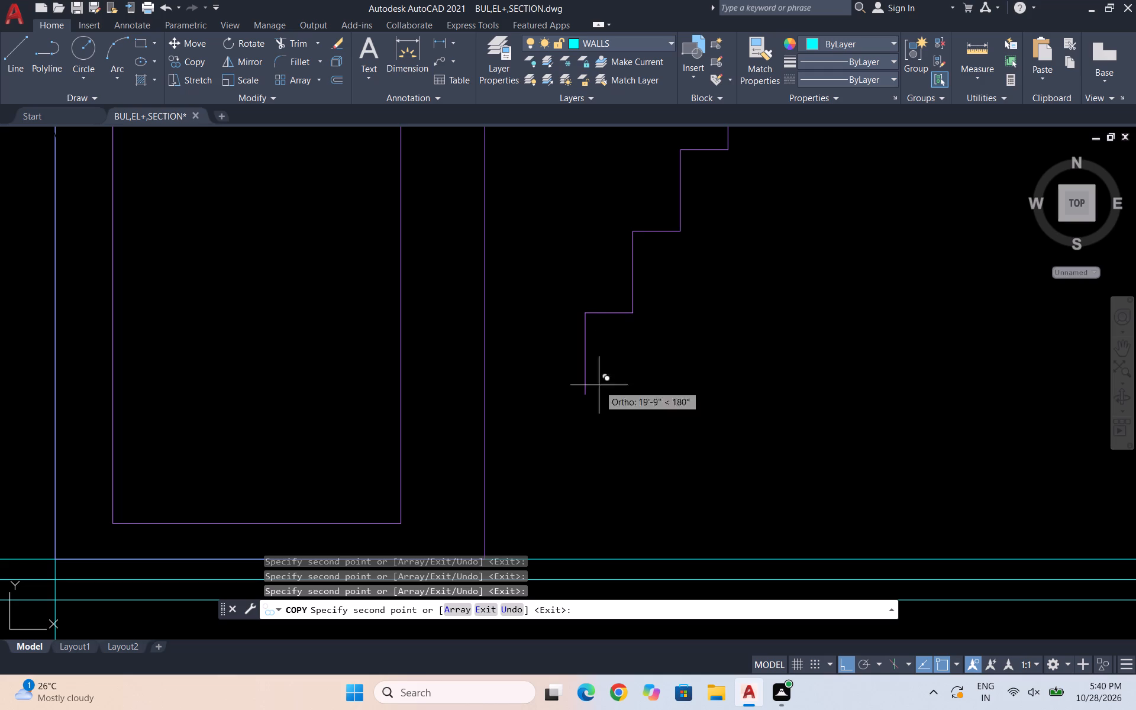
click(583, 398)
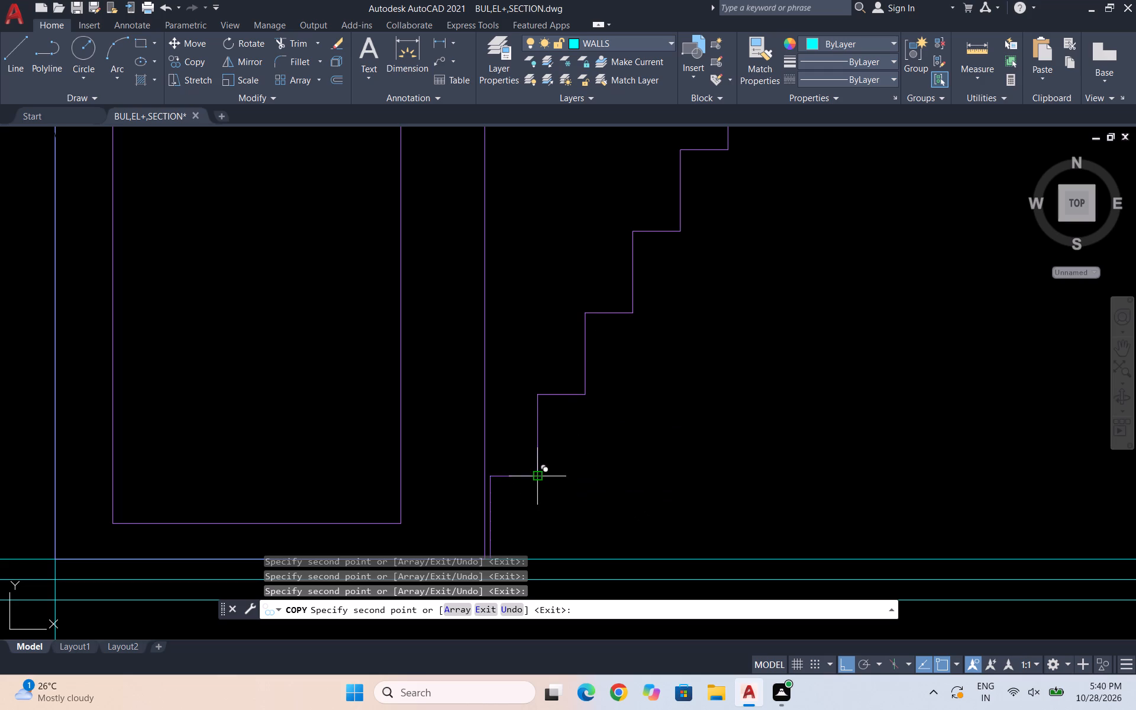
click(538, 480)
key(Escape)
scroll(692, 542, down, 4)
key(Escape)
key(Escape)
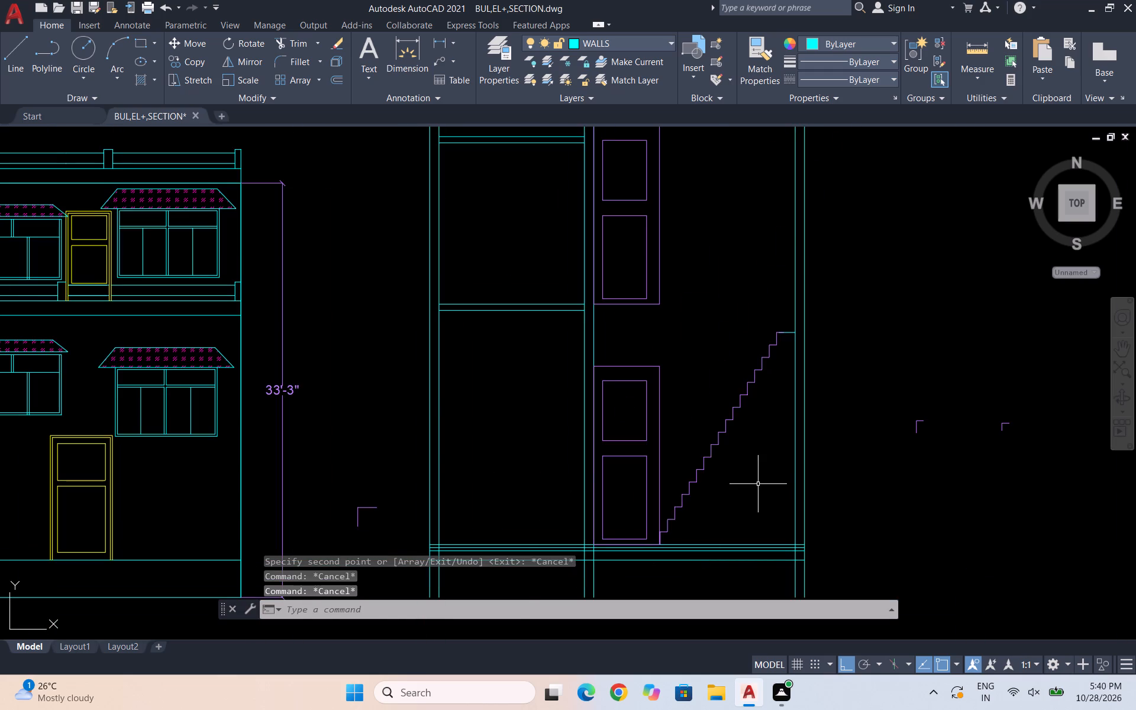
scroll(734, 428, down, 2)
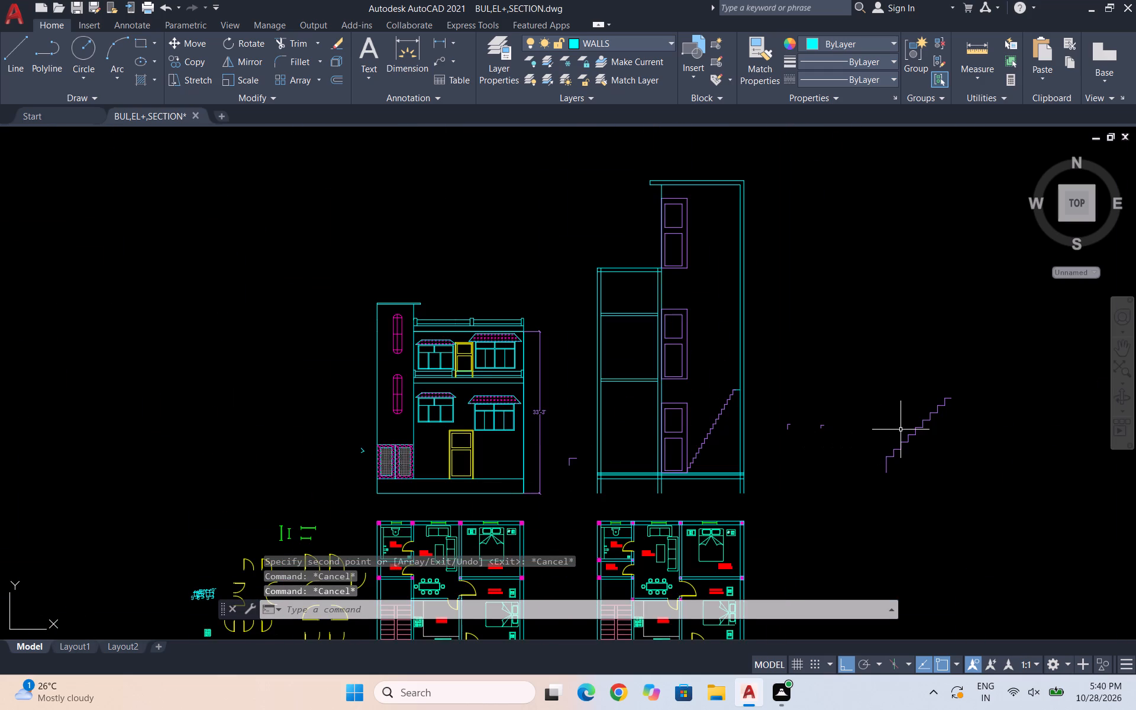
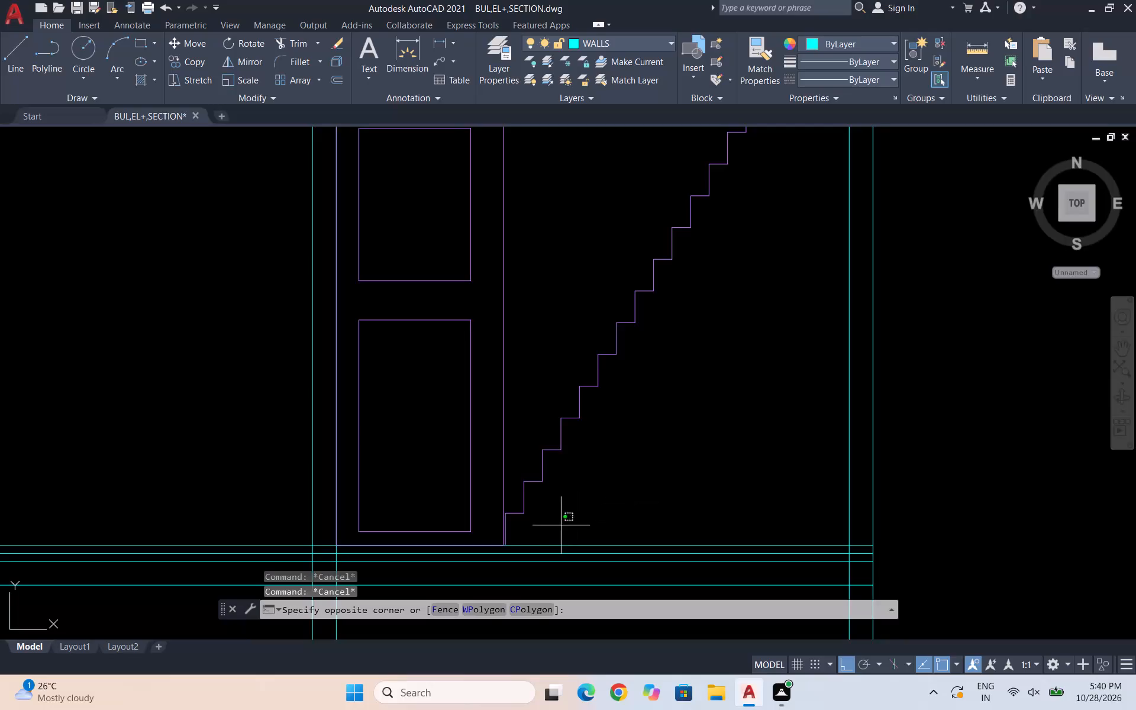
Mirror the whole lowest stair flight upward about a horizontal line through its top riser at the landing, keeping the original.
scroll(538, 515, up, 3)
click(424, 427)
scroll(414, 534, up, 1)
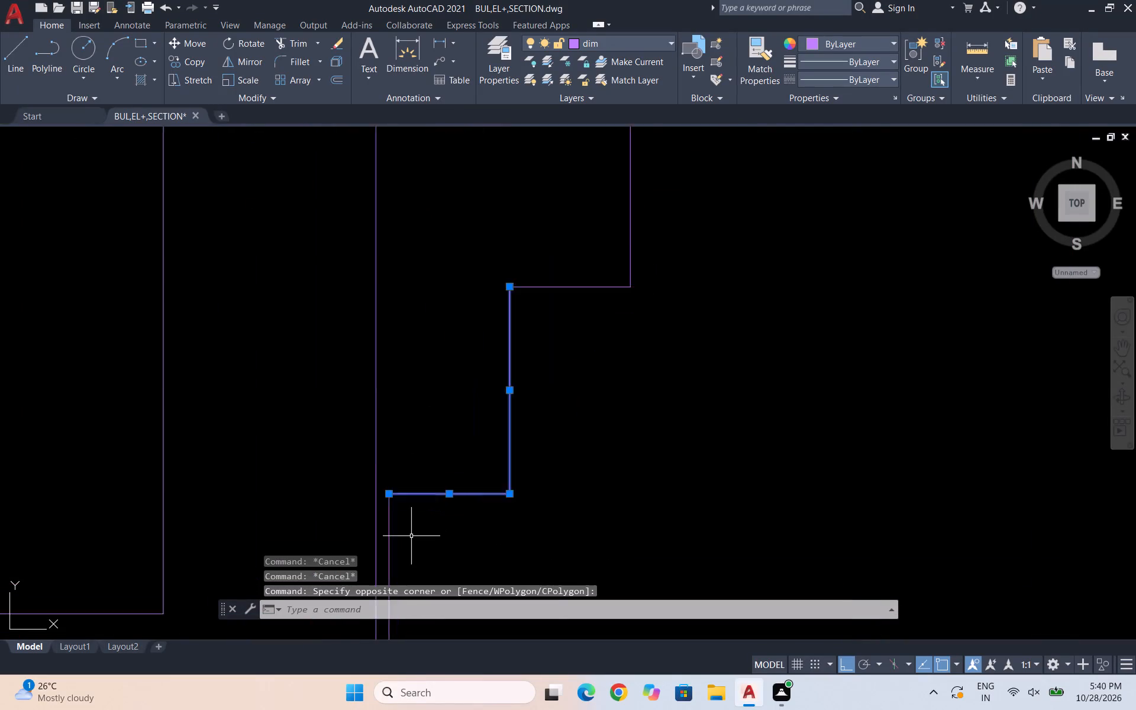
scroll(411, 536, up, 2)
drag(411, 536, 401, 525)
click(350, 447)
scroll(430, 492, down, 3)
drag(622, 363, 600, 342)
click(506, 233)
scroll(564, 518, down, 3)
drag(711, 483, 679, 452)
click(560, 372)
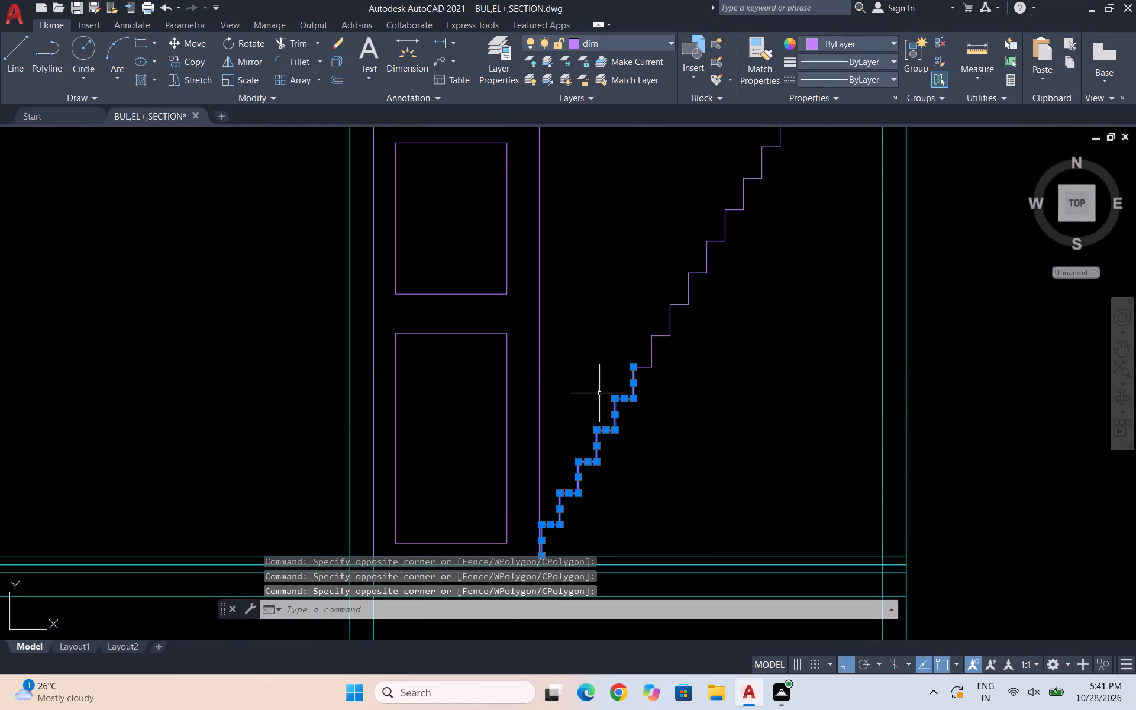
drag(803, 414, 797, 409)
click(596, 282)
scroll(682, 433, down, 2)
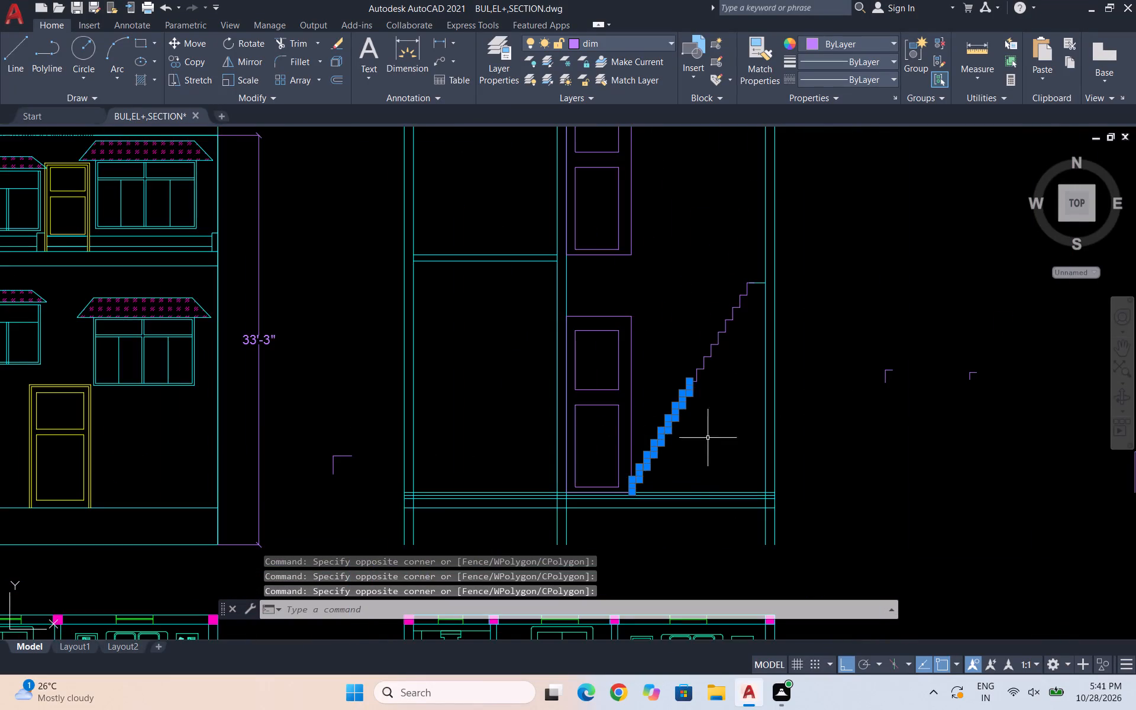
scroll(707, 382, up, 3)
drag(774, 430, 766, 421)
click(566, 272)
scroll(632, 525, down, 2)
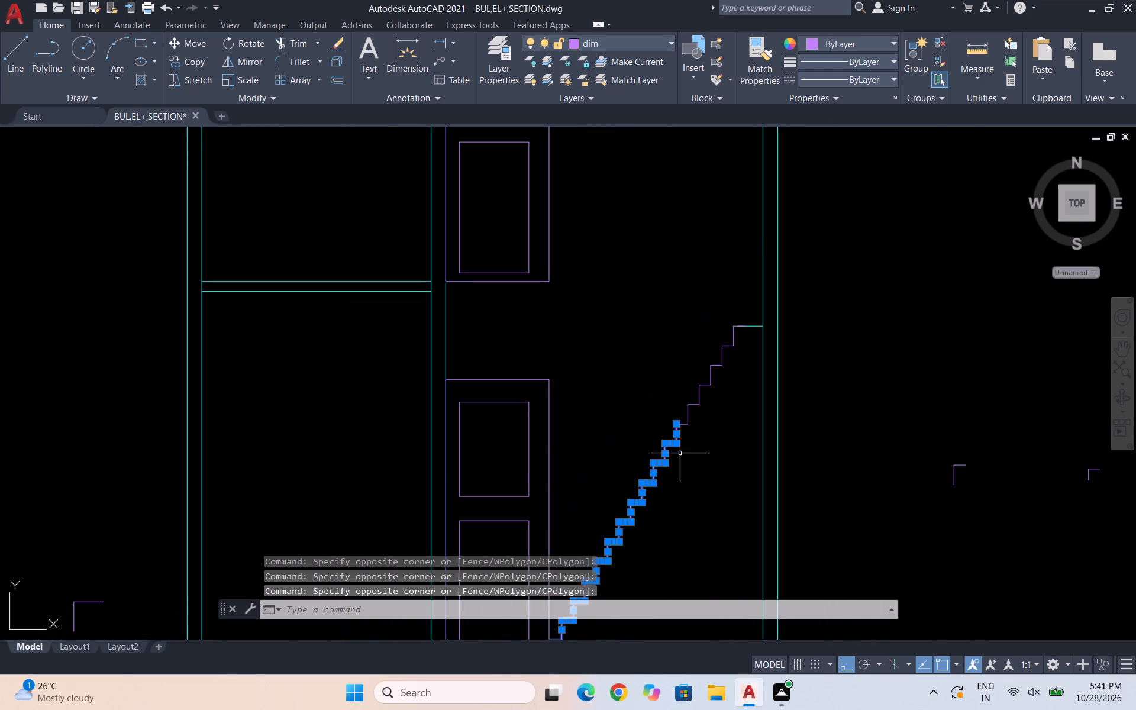
scroll(679, 448, up, 2)
drag(811, 428, 796, 407)
click(637, 176)
scroll(664, 535, down, 2)
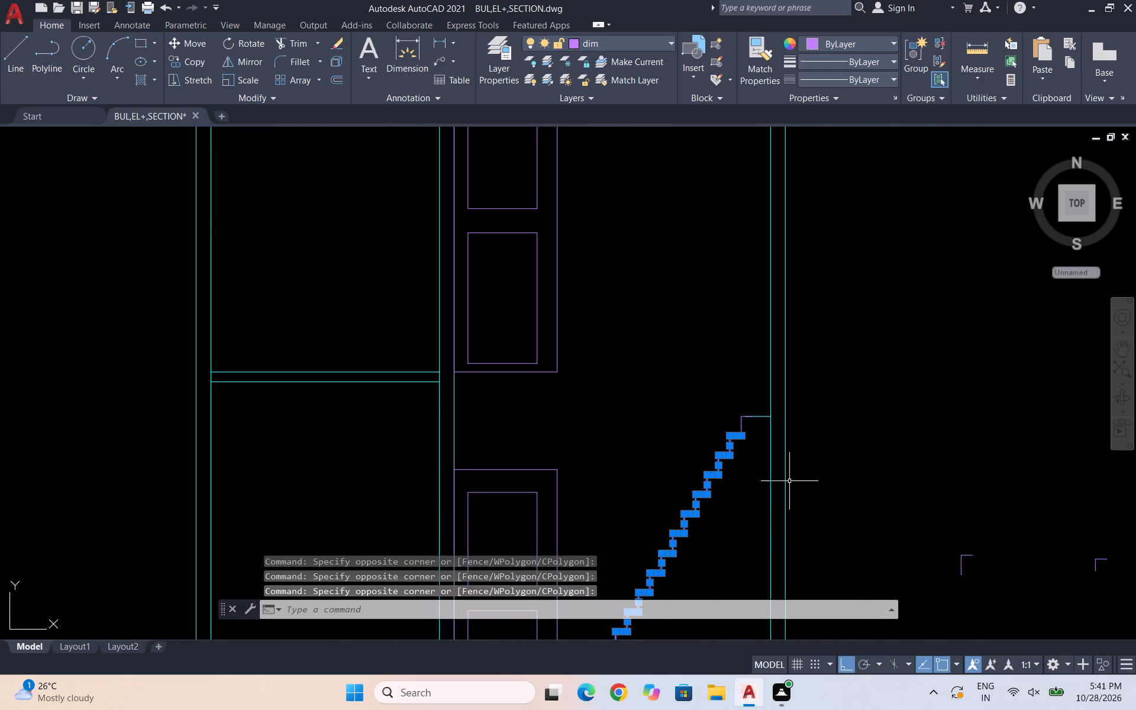
scroll(735, 407, up, 3)
drag(794, 550, 791, 535)
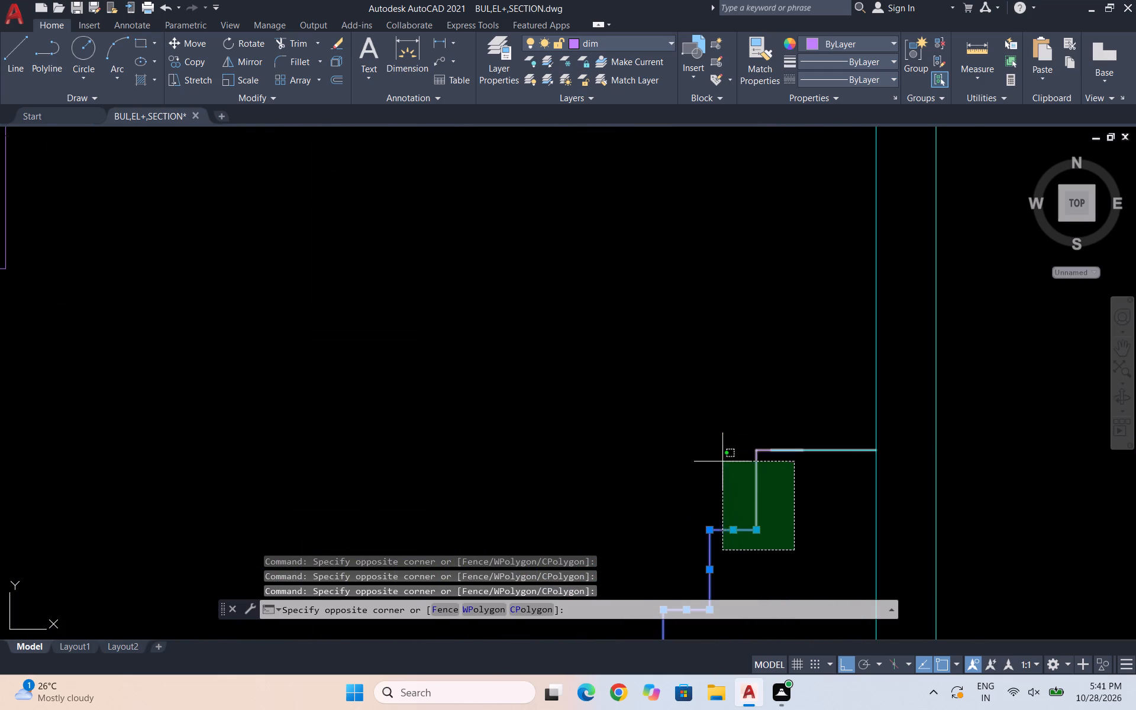
click(709, 479)
scroll(756, 451, up, 4)
drag(813, 479, 814, 456)
click(796, 403)
scroll(793, 506, down, 3)
scroll(865, 519, down, 3)
scroll(807, 455, down, 3)
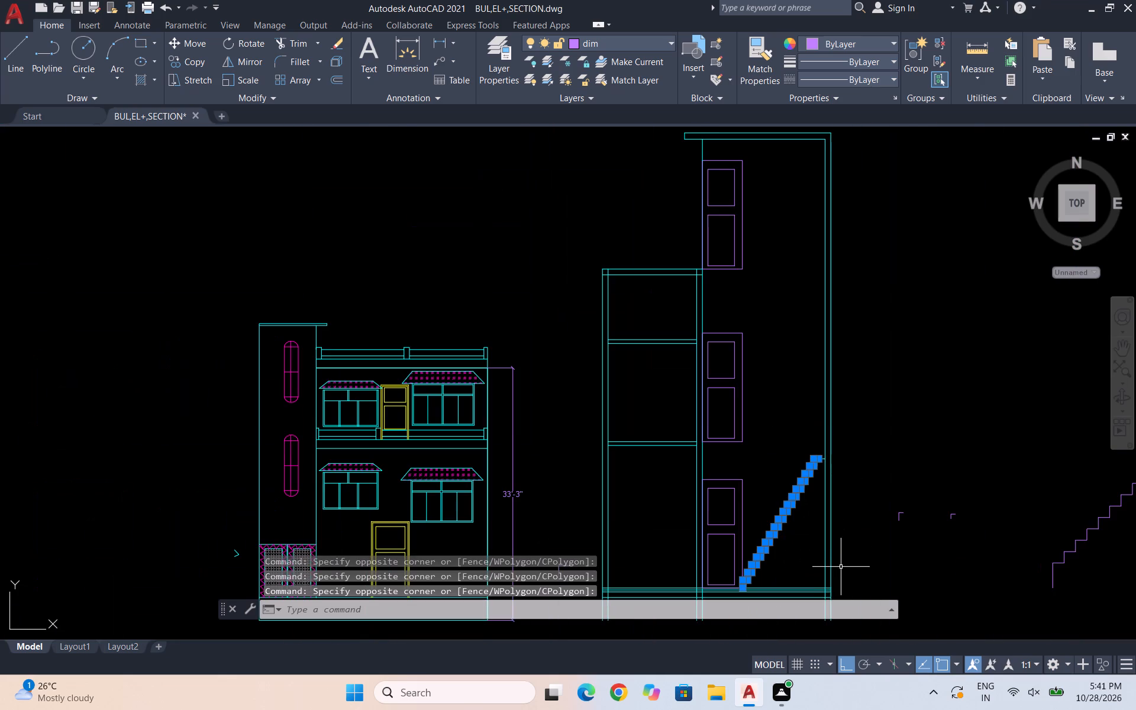
text(mi)
key(Return)
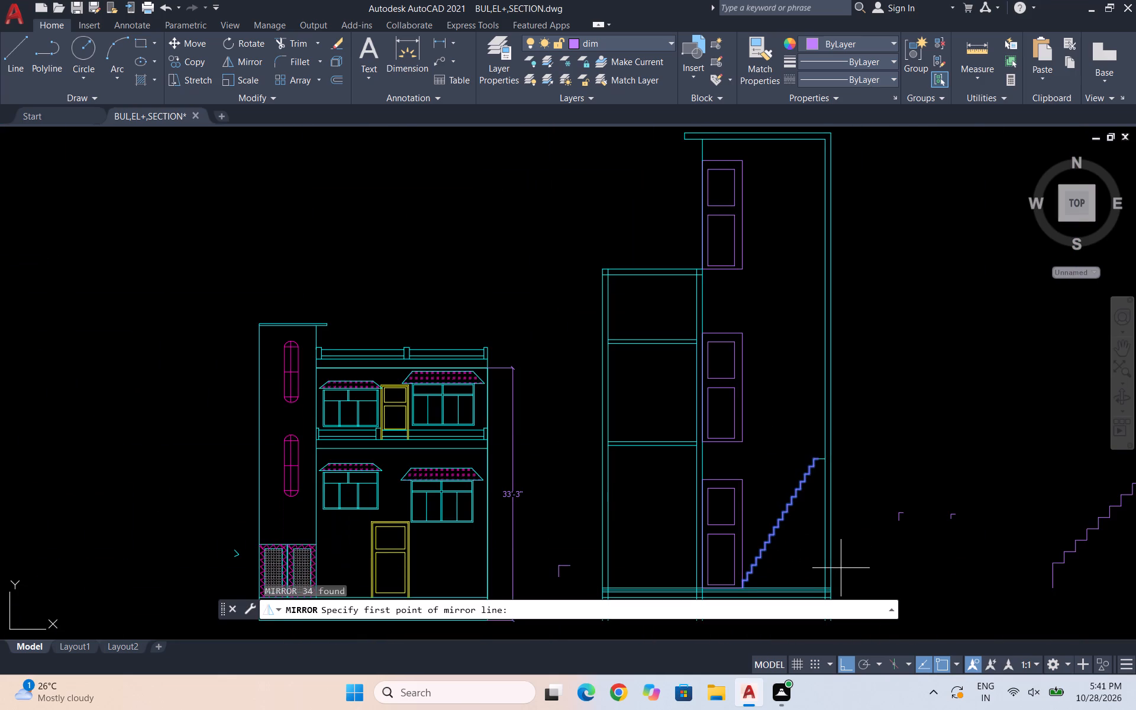
scroll(815, 461, up, 3)
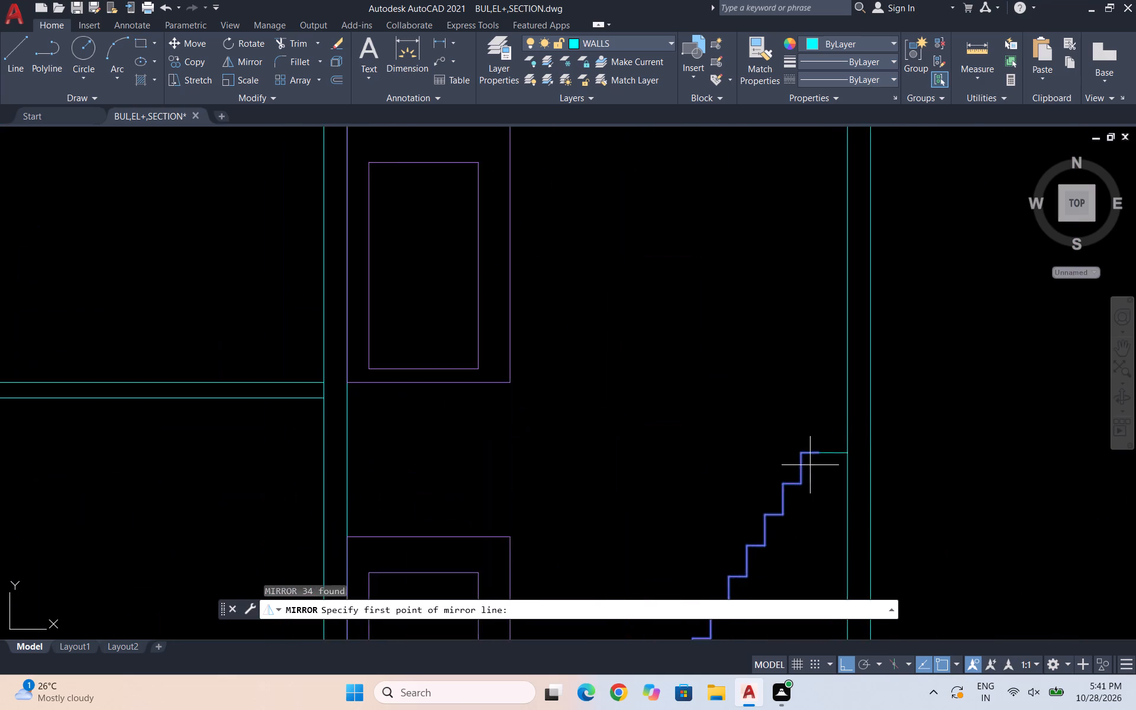
scroll(809, 466, up, 3)
scroll(867, 412, down, 2)
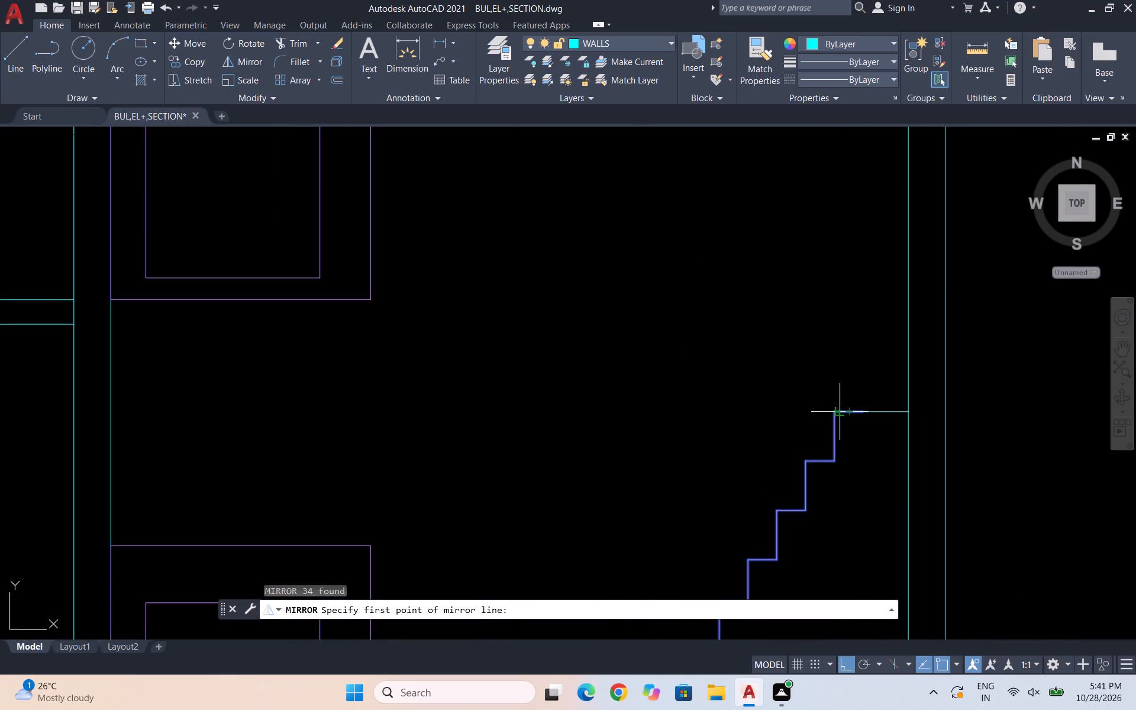
click(831, 409)
scroll(889, 413, down, 3)
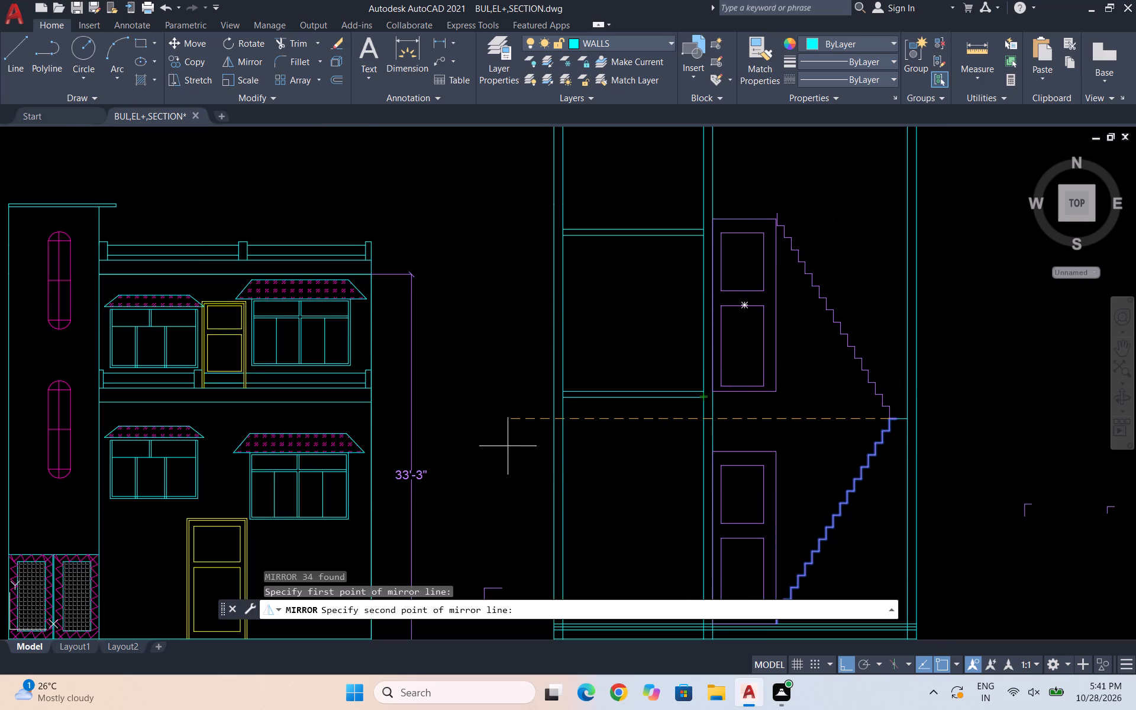
click(472, 418)
key(space)
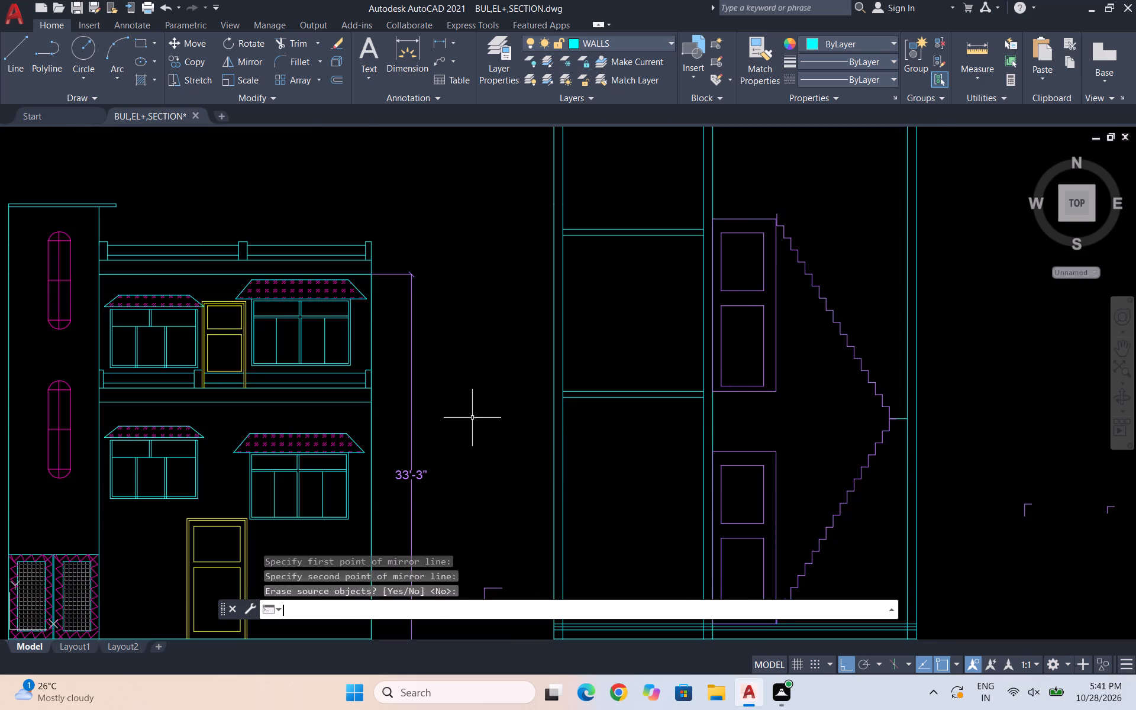
Mirror the second flight's steps upward about a horizontal line through its top end beside the middle door, keeping the original.
scroll(802, 396, down, 2)
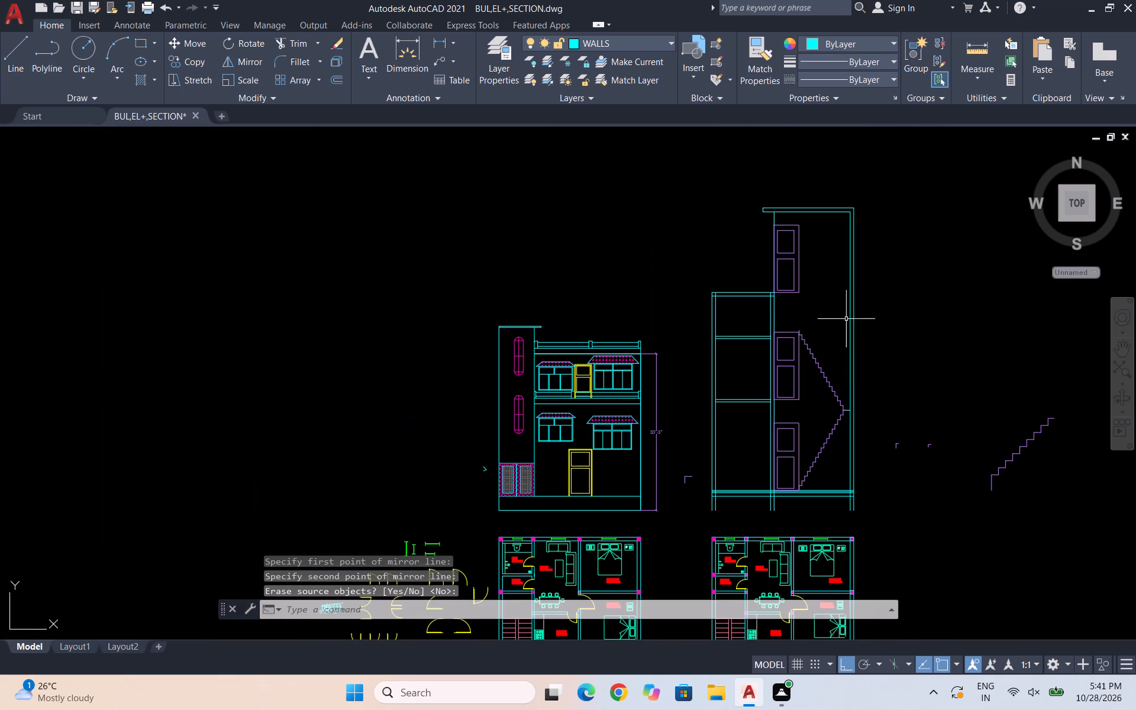
scroll(848, 331, up, 3)
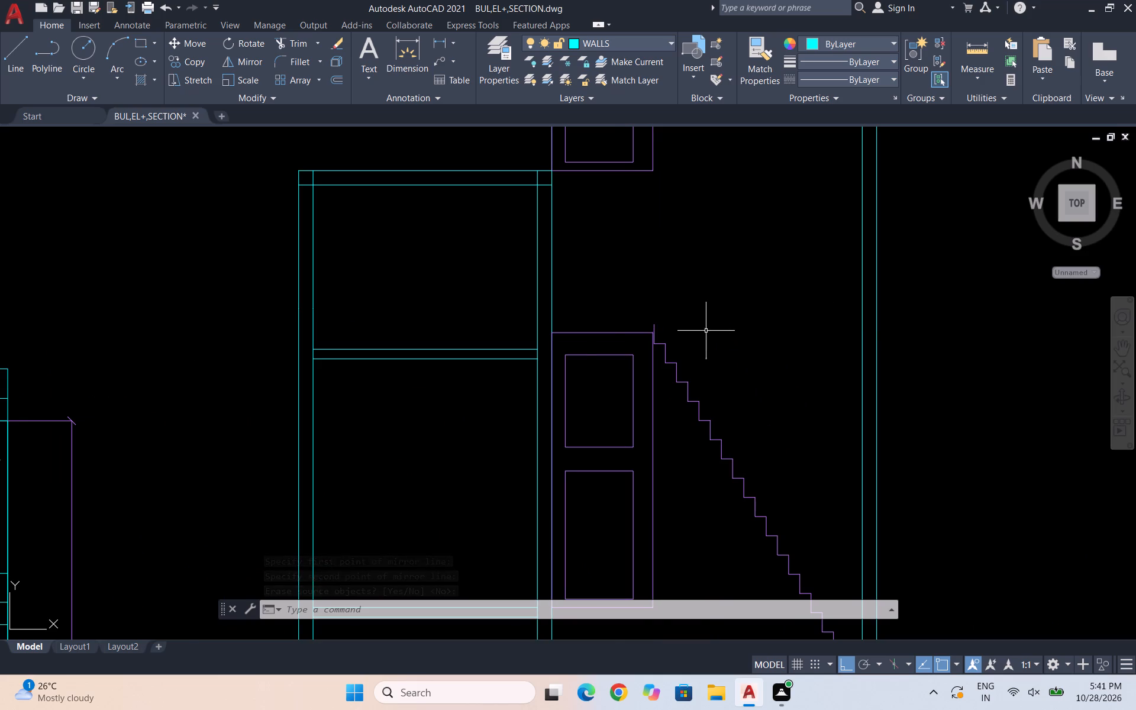
scroll(550, 367, down, 2)
scroll(668, 461, down, 1)
scroll(647, 475, up, 3)
scroll(697, 450, up, 2)
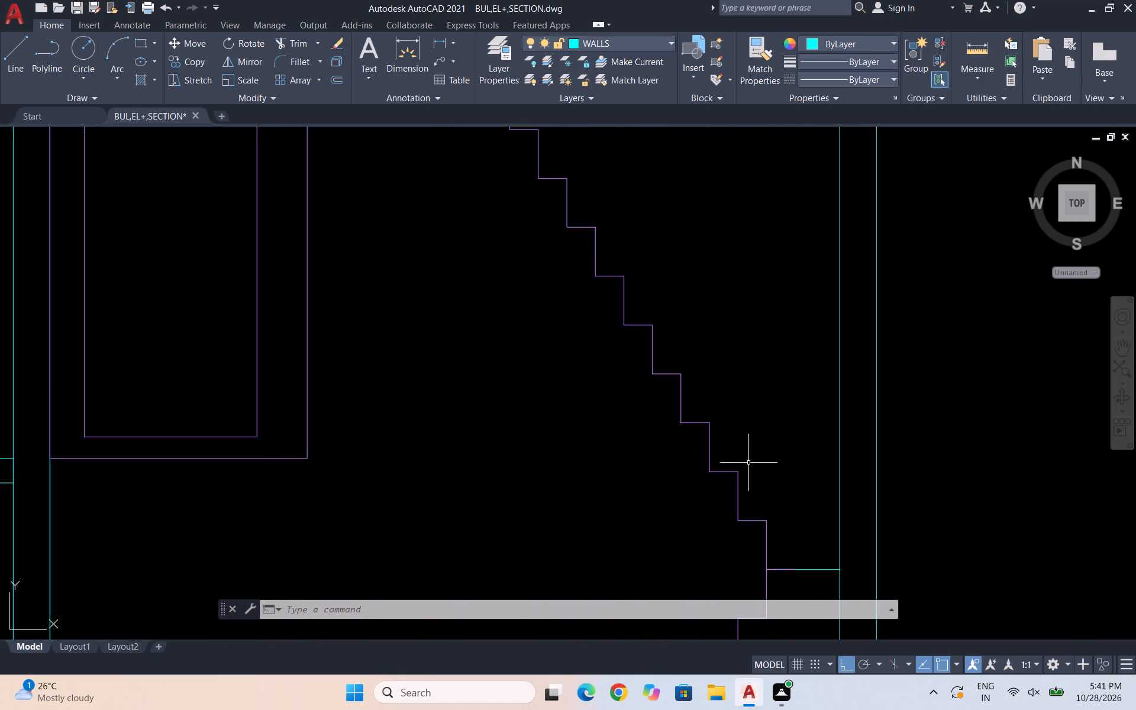
click(783, 538)
scroll(705, 538, down, 3)
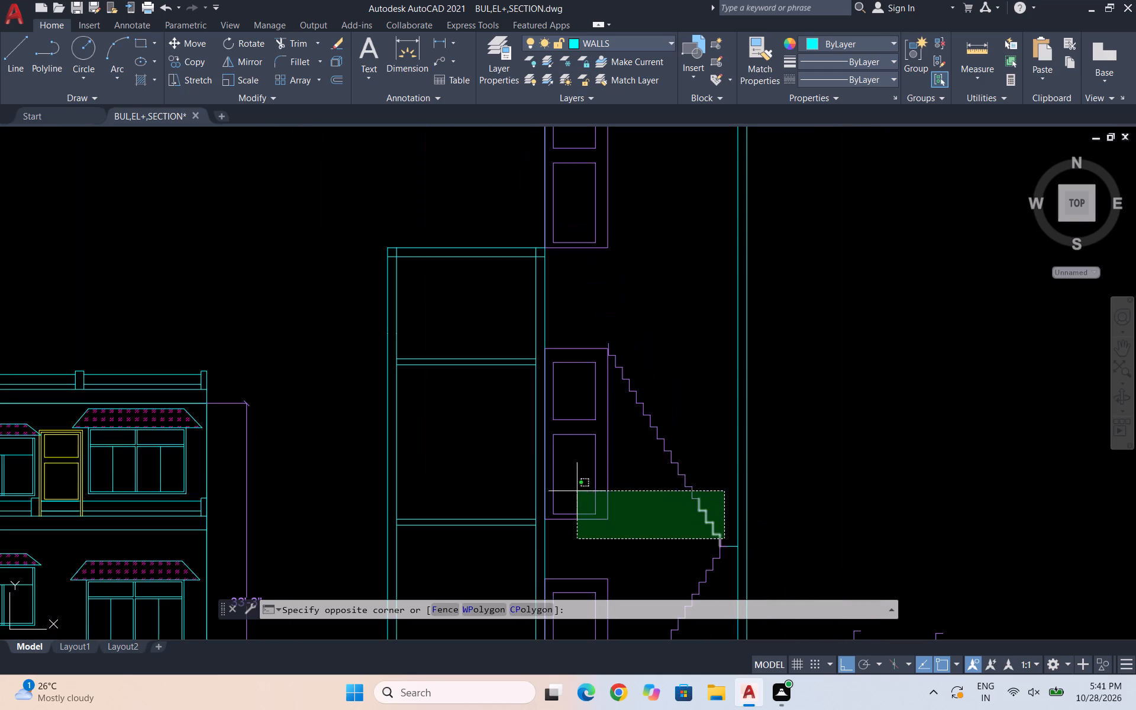
scroll(619, 351, up, 4)
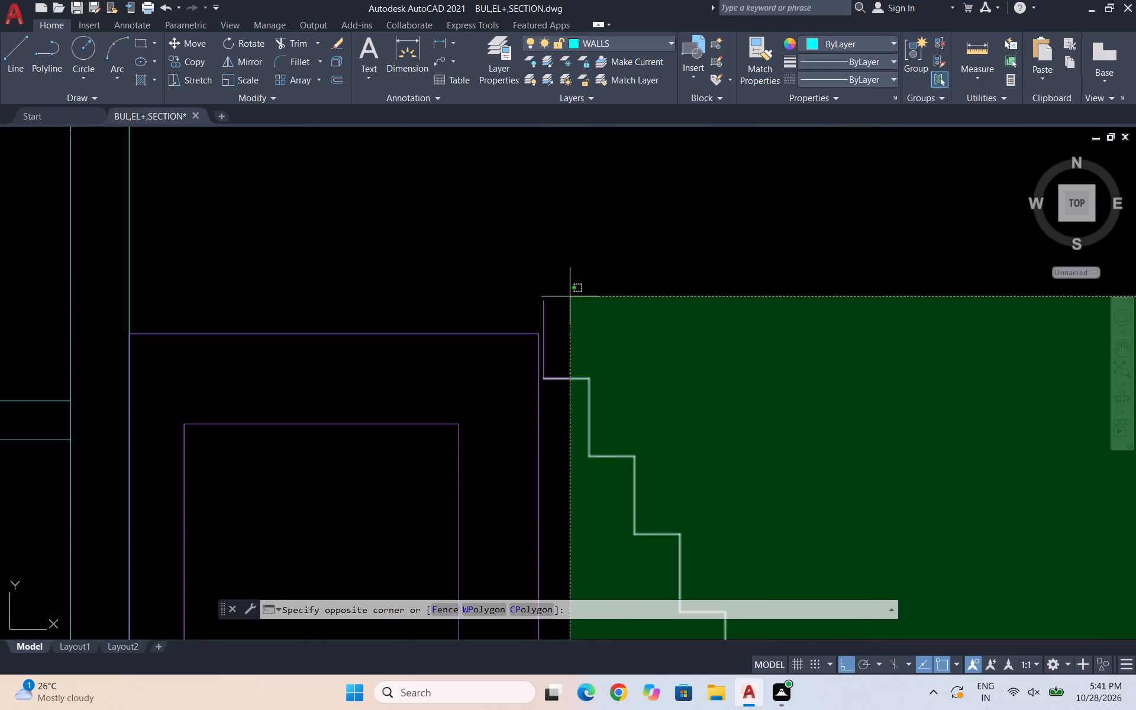
scroll(570, 296, up, 3)
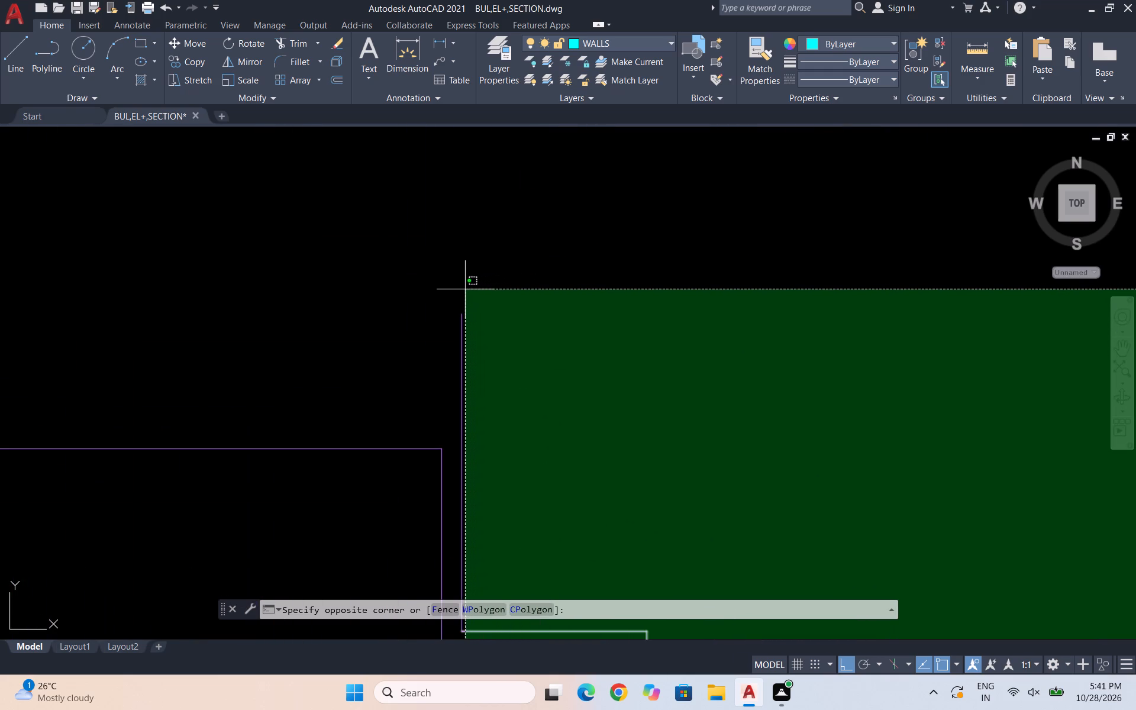
click(456, 296)
scroll(456, 296, down, 3)
scroll(465, 348, down, 2)
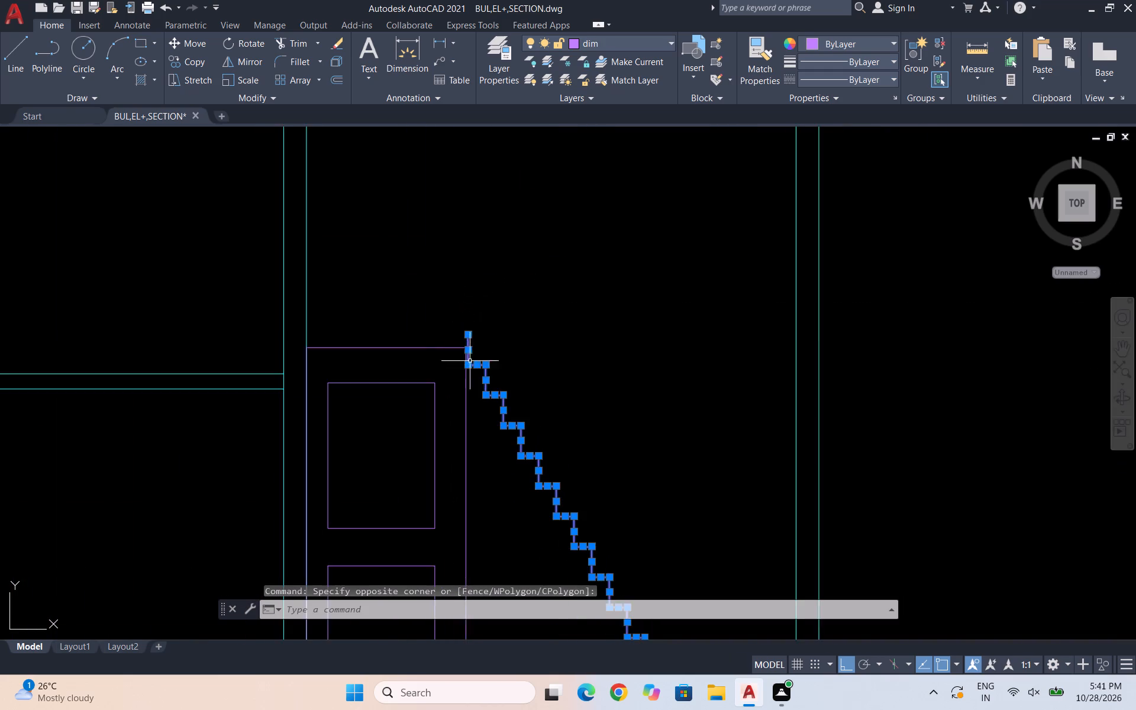
scroll(470, 398, down, 2)
text(mi)
key(Return)
scroll(493, 372, up, 3)
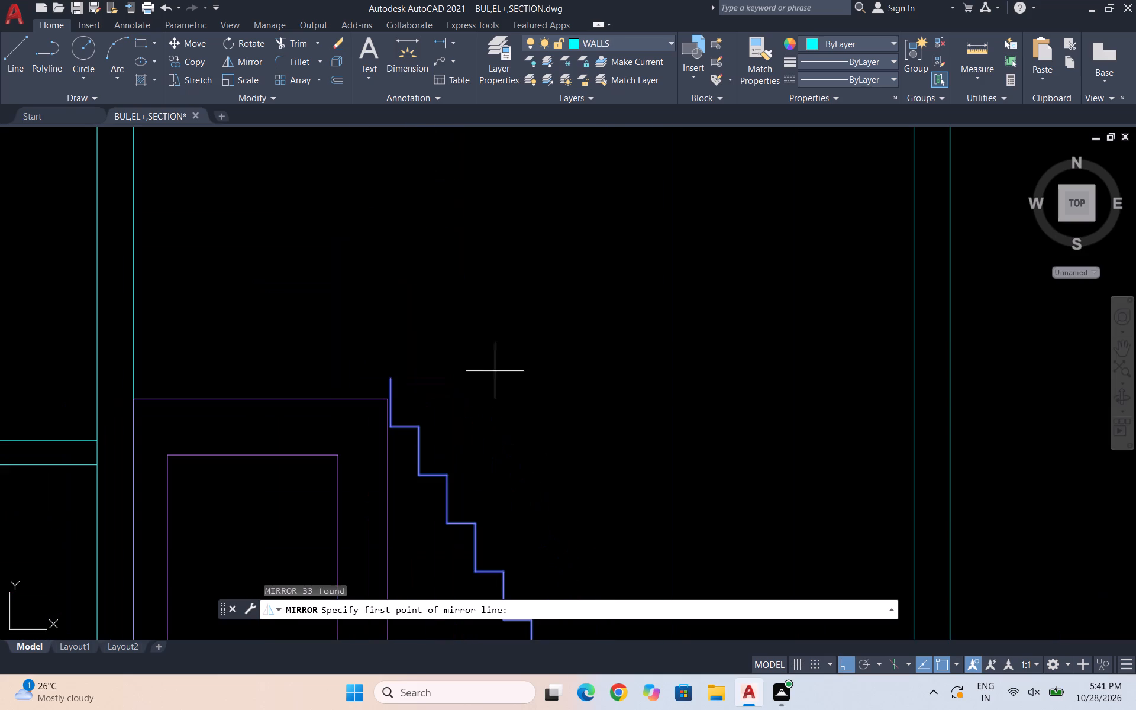
click(387, 377)
scroll(387, 377, down, 3)
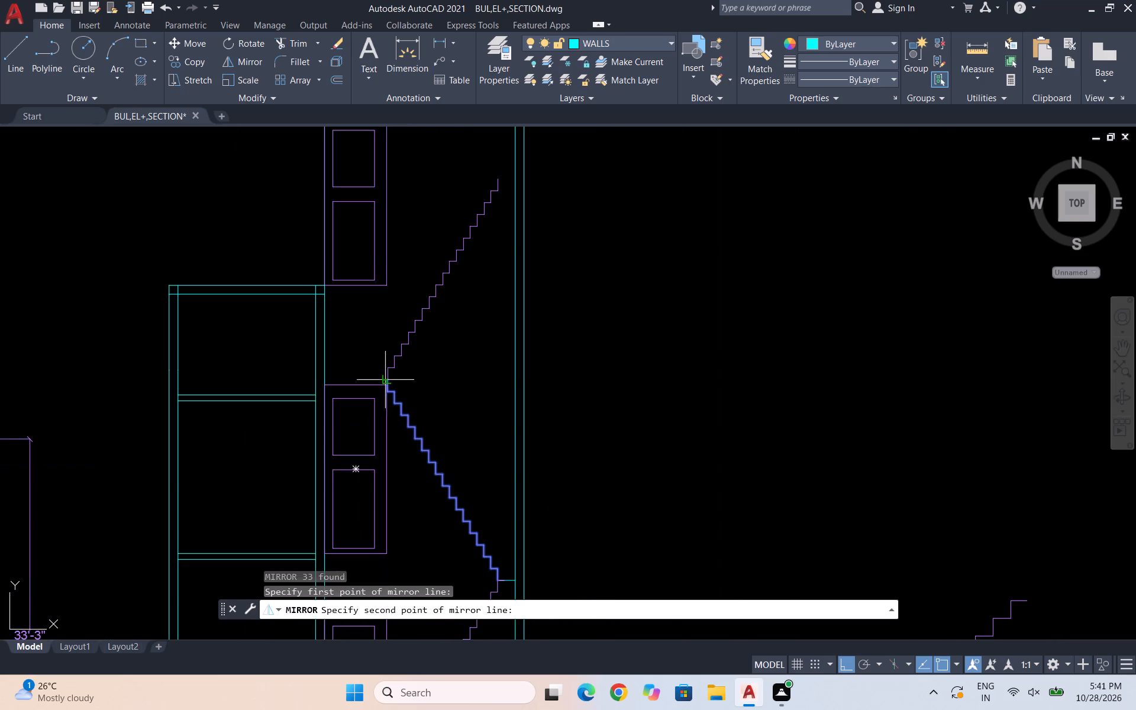
click(620, 353)
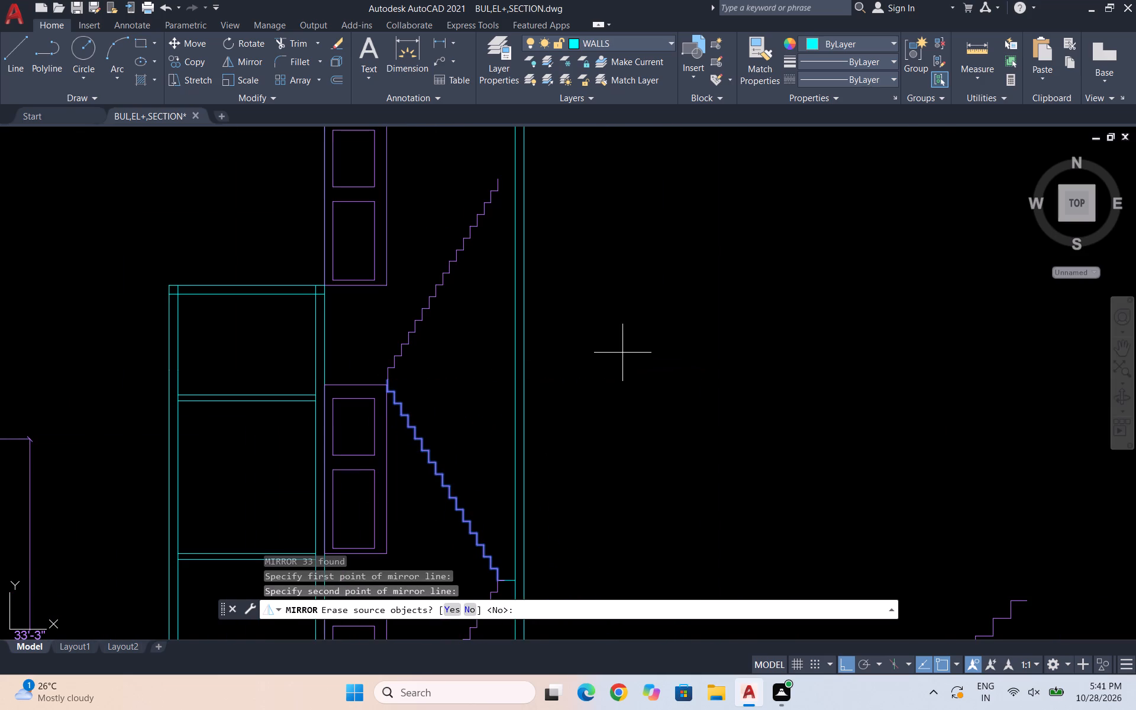
key(space)
Copy the seven lowest steps of the second flight from their foot at the landing onto a step corner of the topmost flight.
scroll(575, 444, down, 2)
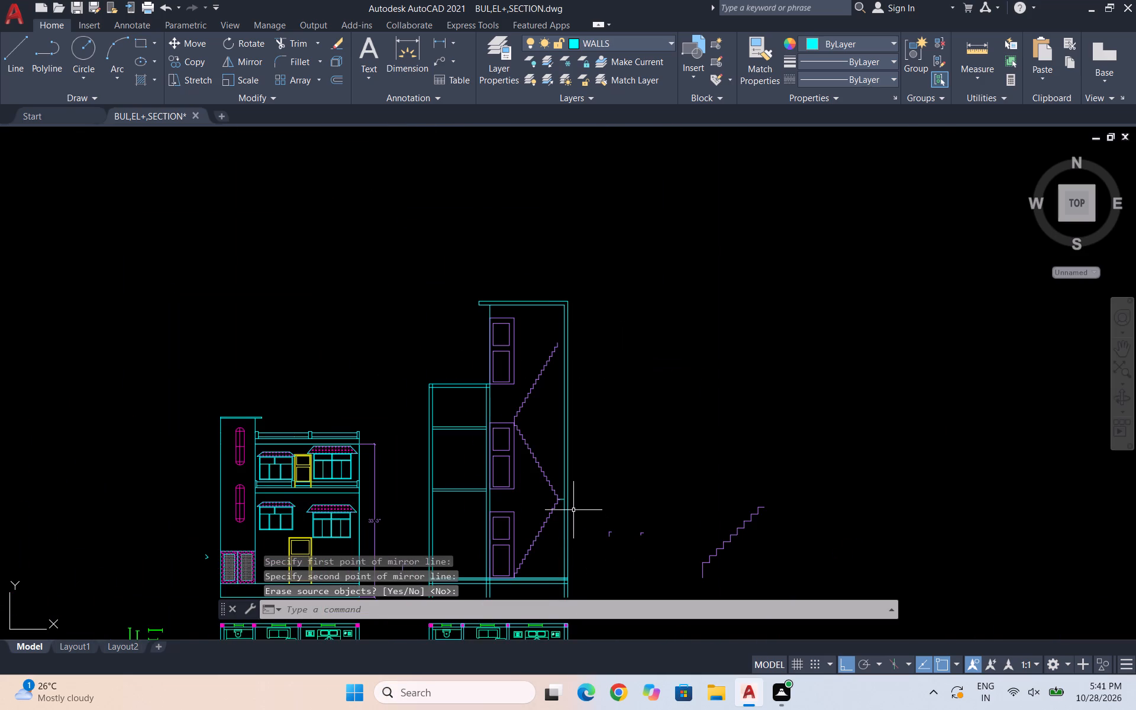
scroll(534, 314, up, 2)
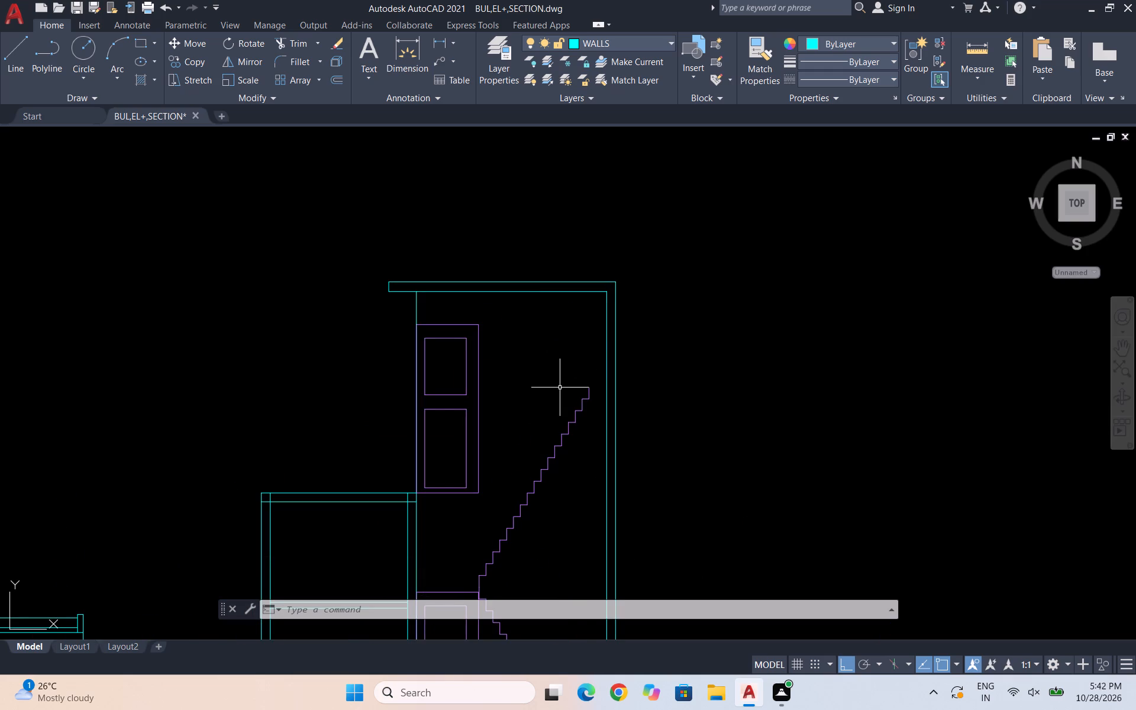
scroll(485, 298, down, 3)
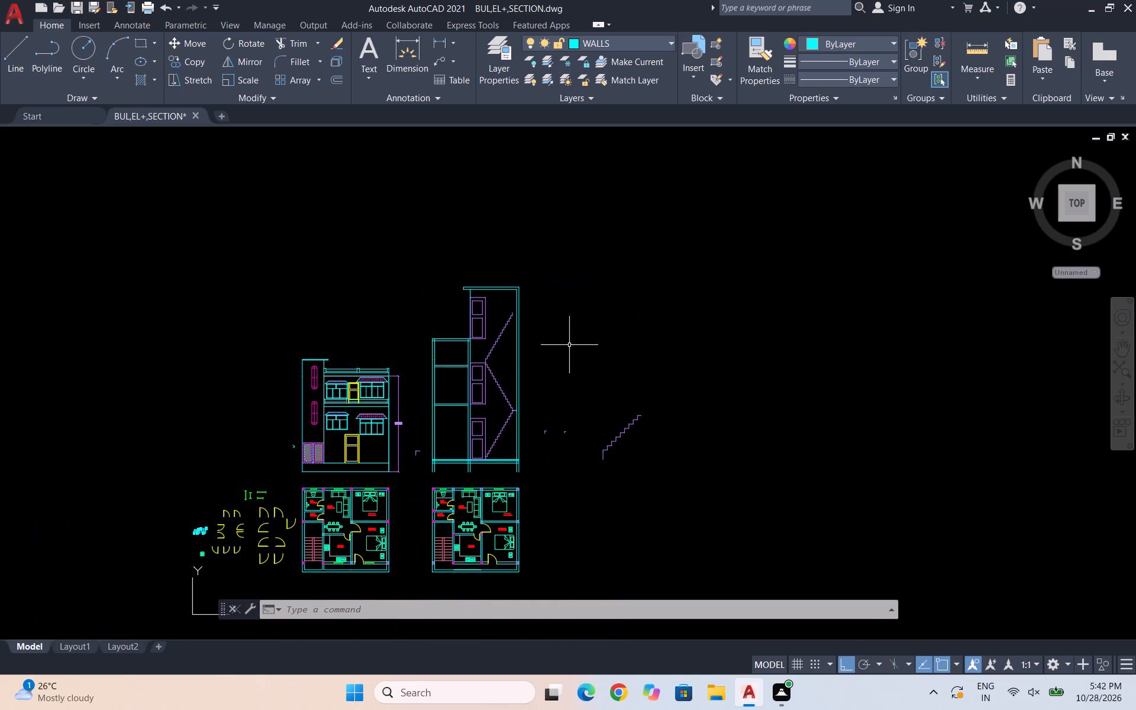
scroll(499, 349, up, 1)
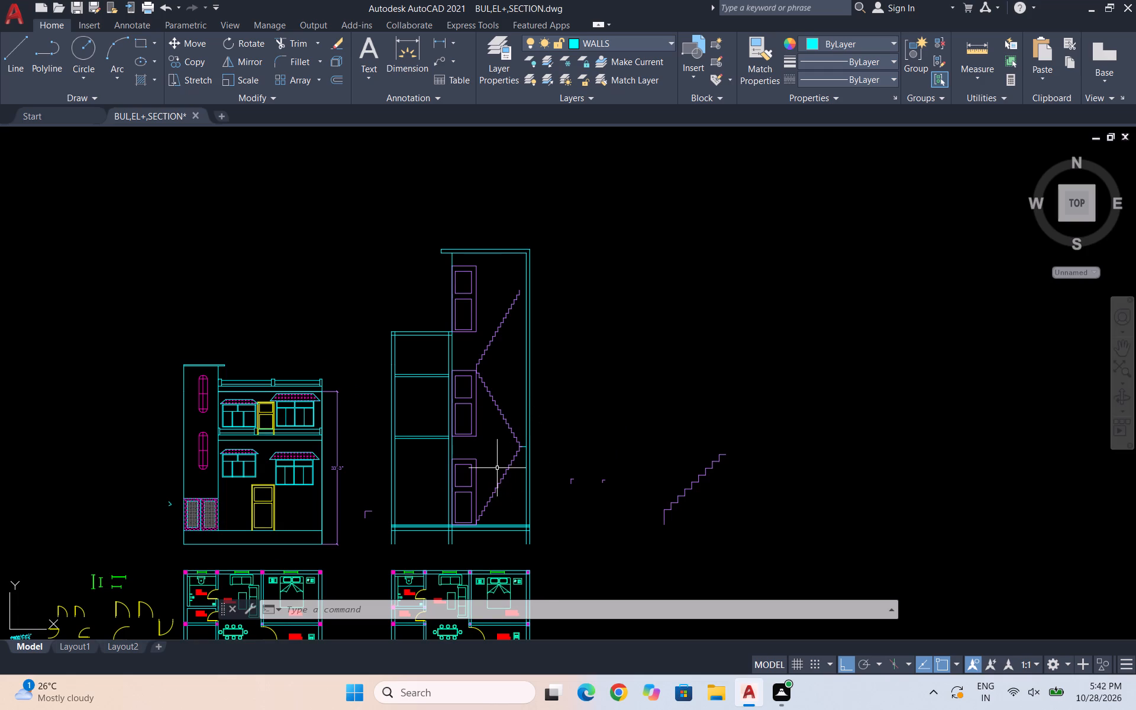
scroll(498, 443, up, 4)
scroll(556, 380, down, 1)
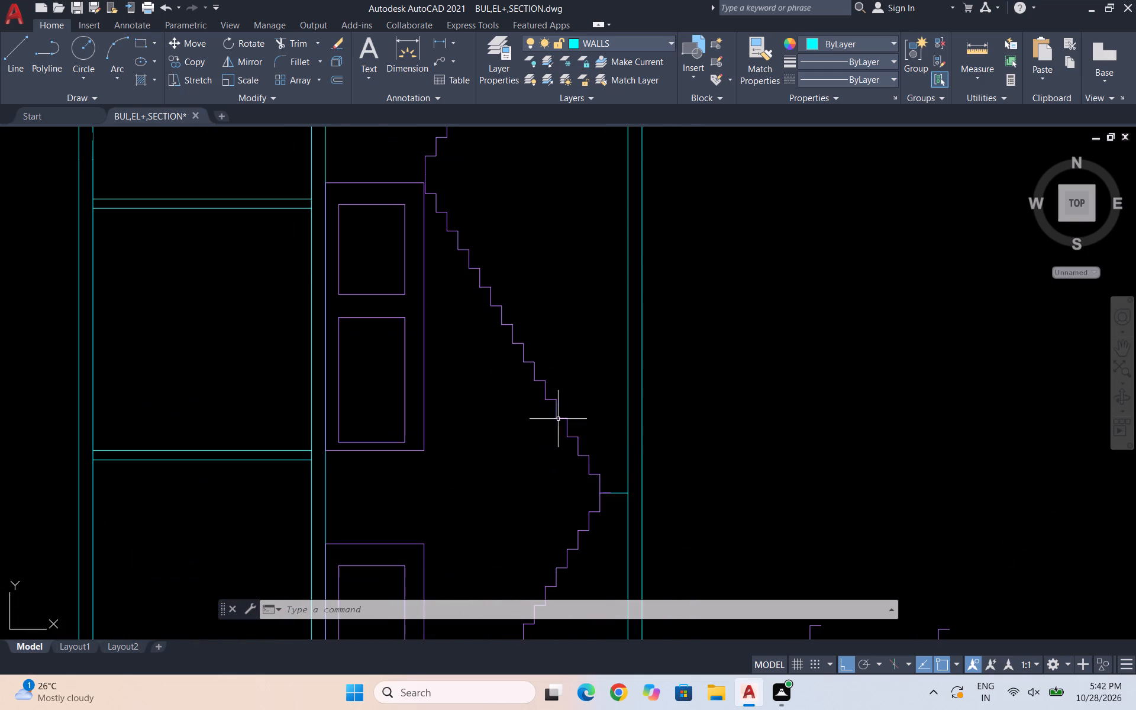
click(608, 483)
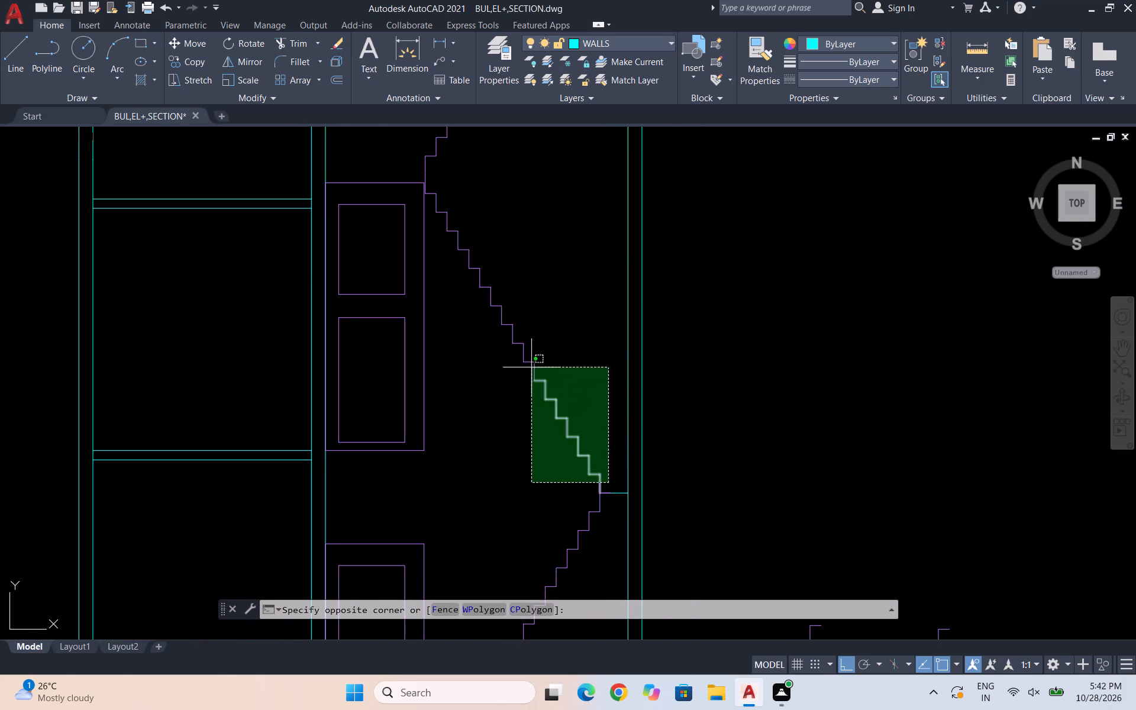
click(529, 359)
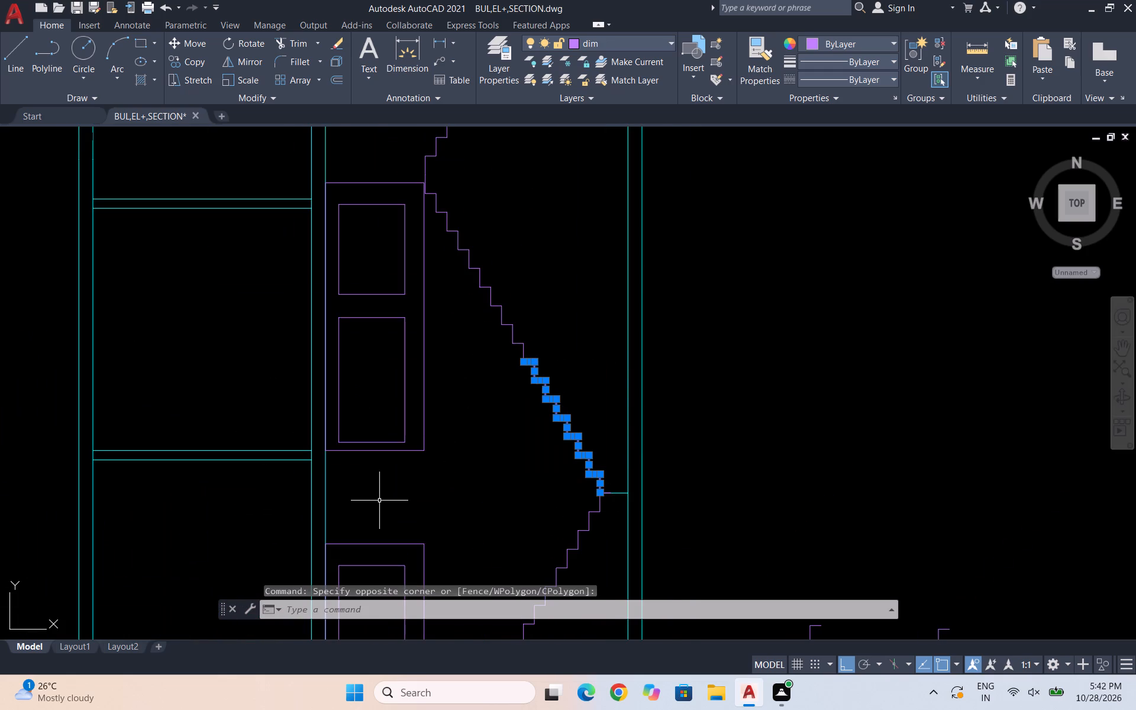
text(co)
key(Return)
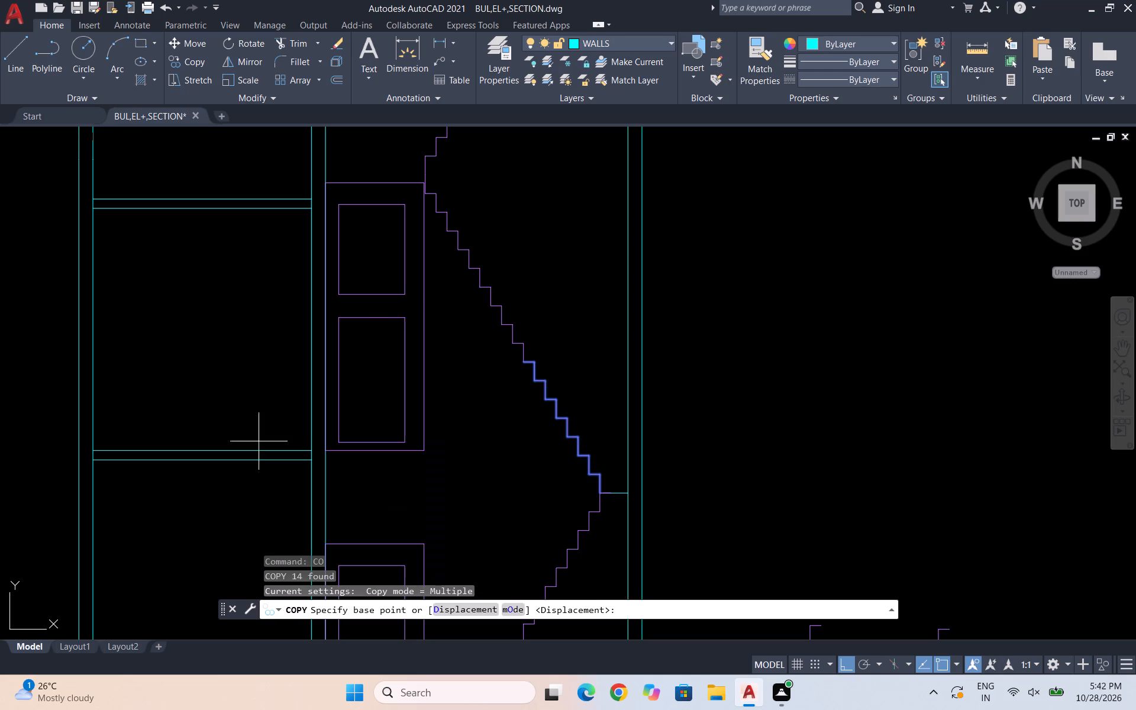
click(599, 491)
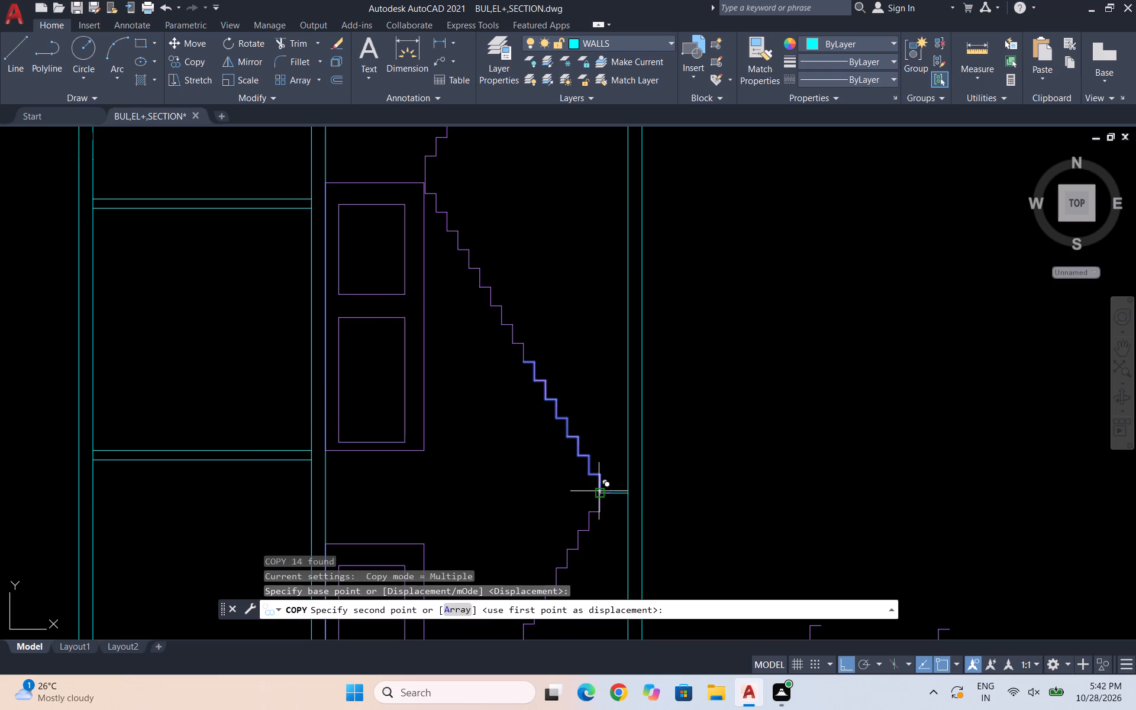
scroll(599, 491, down, 3)
scroll(596, 372, up, 3)
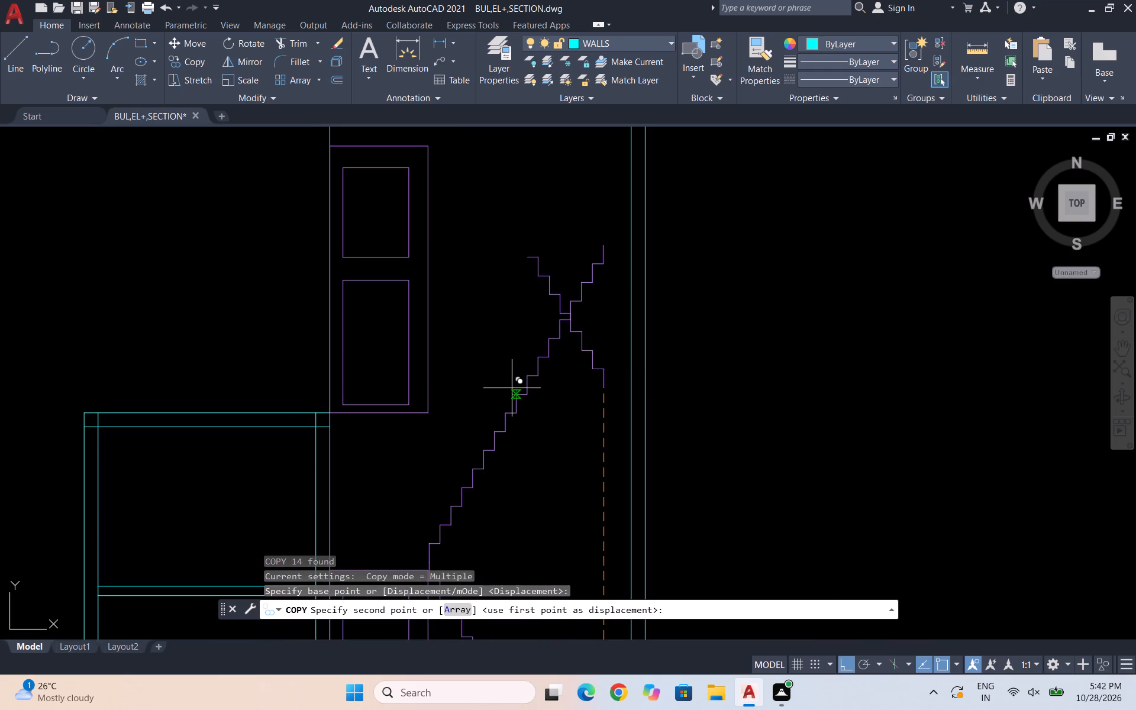
click(541, 355)
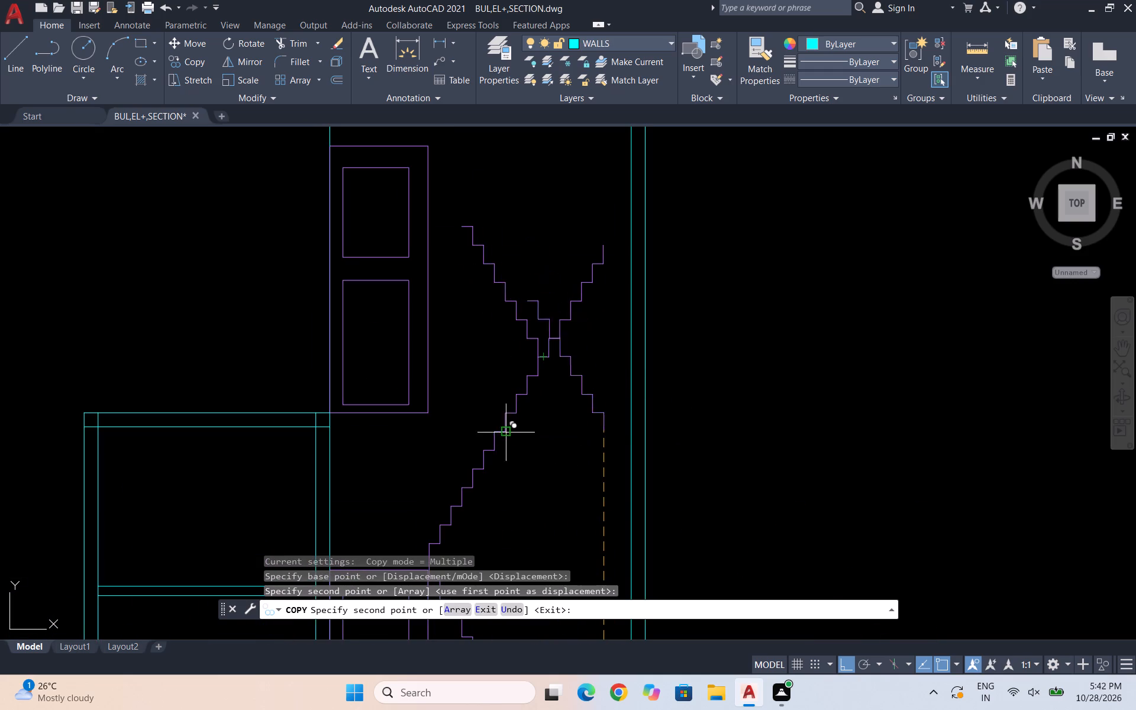
key(Escape)
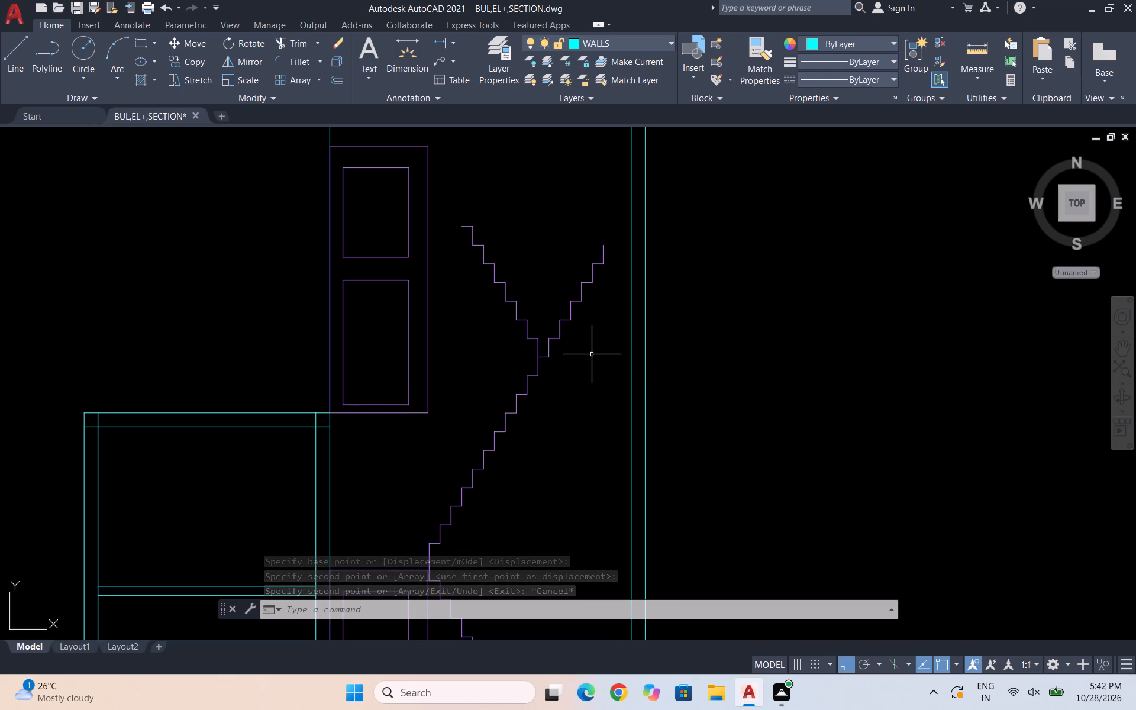
key(Escape)
Trim away the copied steps branching from the topmost flight toward the outer wall, keeping the short tread at the junction.
text(tr)
key(Return)
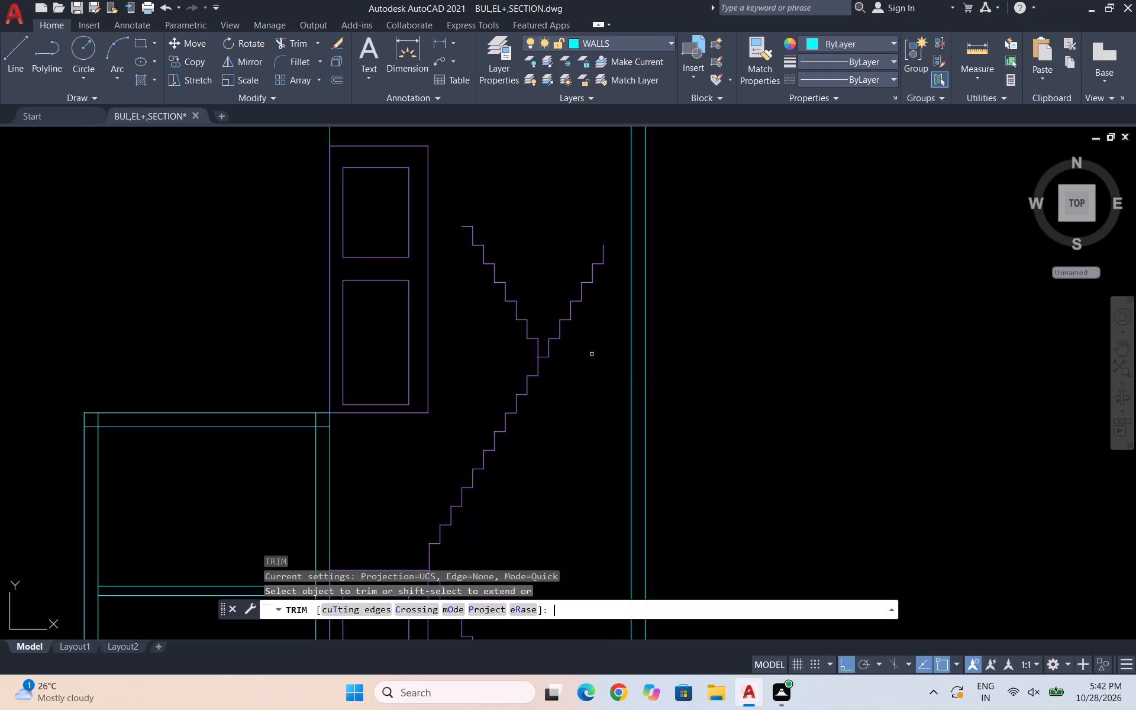
scroll(540, 346, up, 3)
drag(556, 356, 589, 350)
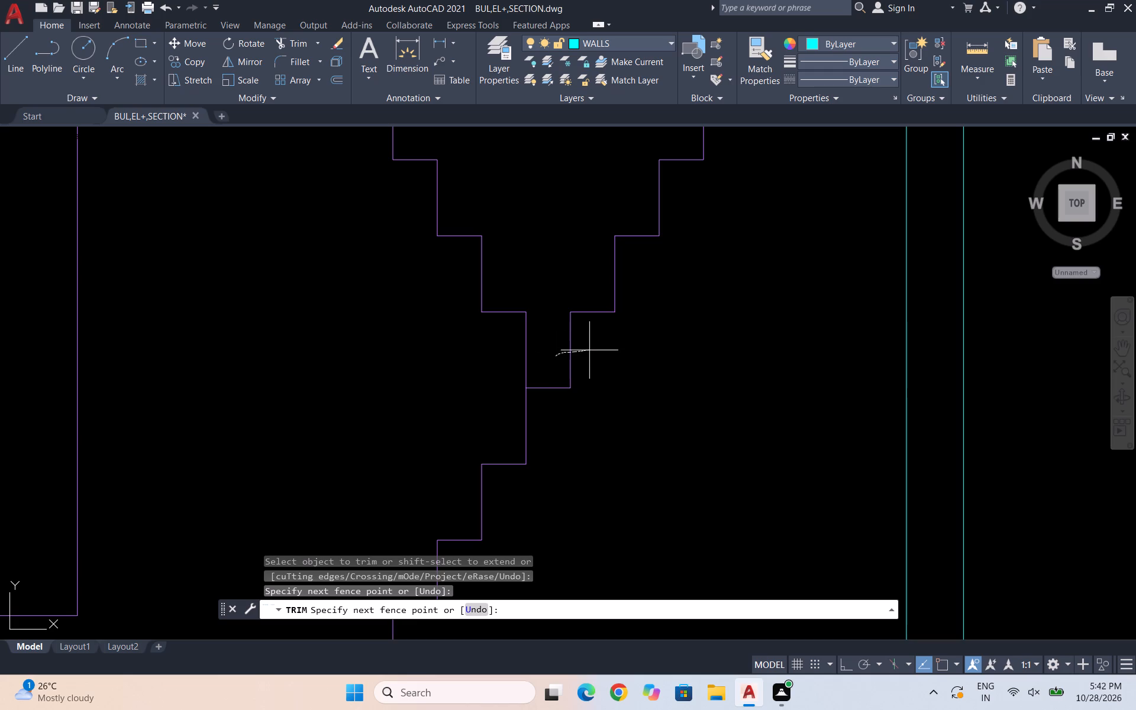
drag(589, 350, 590, 248)
drag(656, 284, 632, 259)
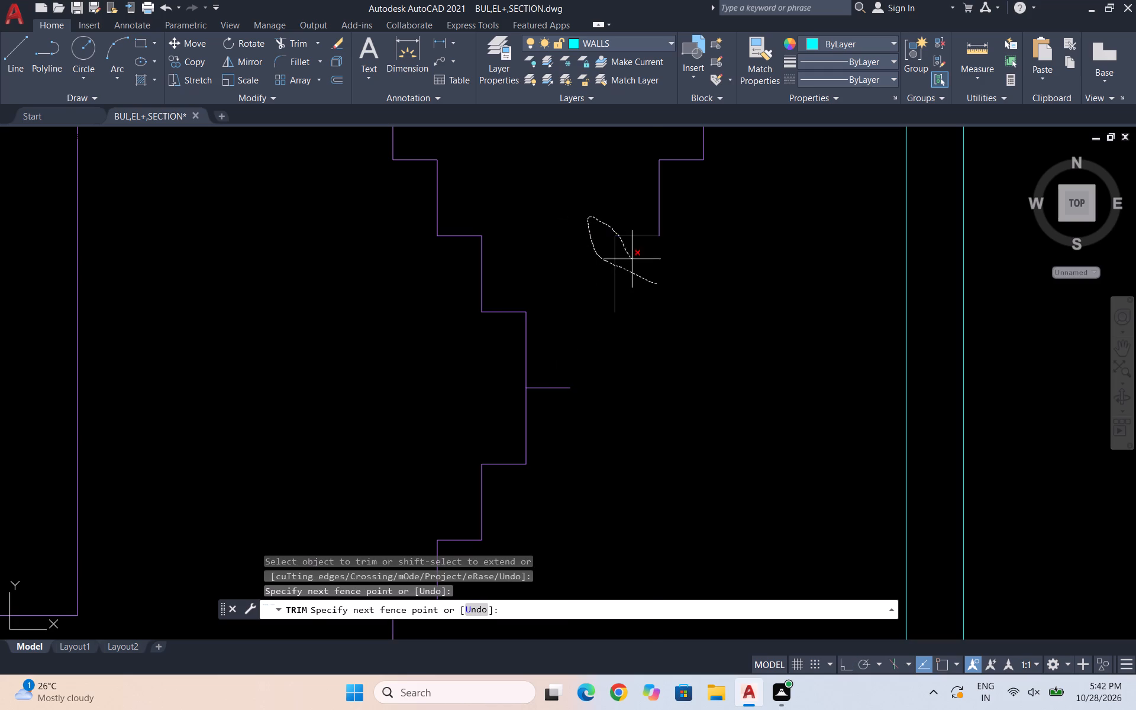
drag(632, 259, 634, 263)
scroll(453, 307, down, 3)
scroll(508, 250, up, 2)
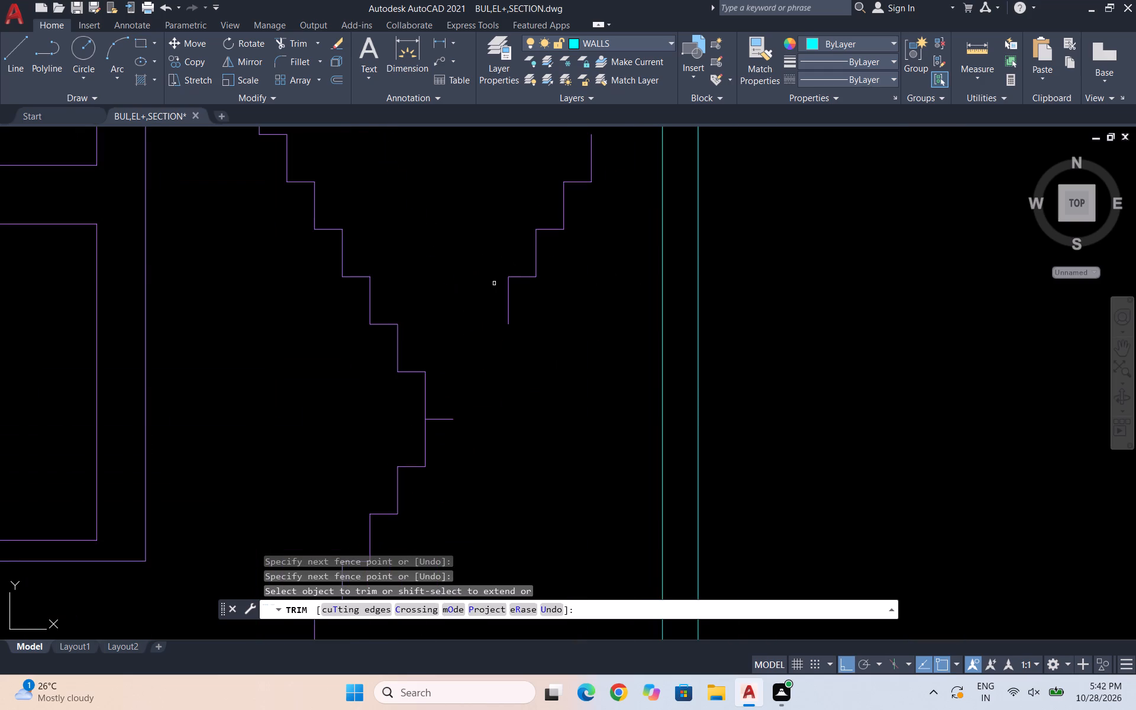
drag(496, 286, 553, 282)
drag(523, 233, 537, 304)
drag(505, 256, 603, 247)
drag(539, 208, 527, 286)
drag(547, 202, 586, 199)
drag(576, 157, 563, 224)
drag(572, 163, 661, 142)
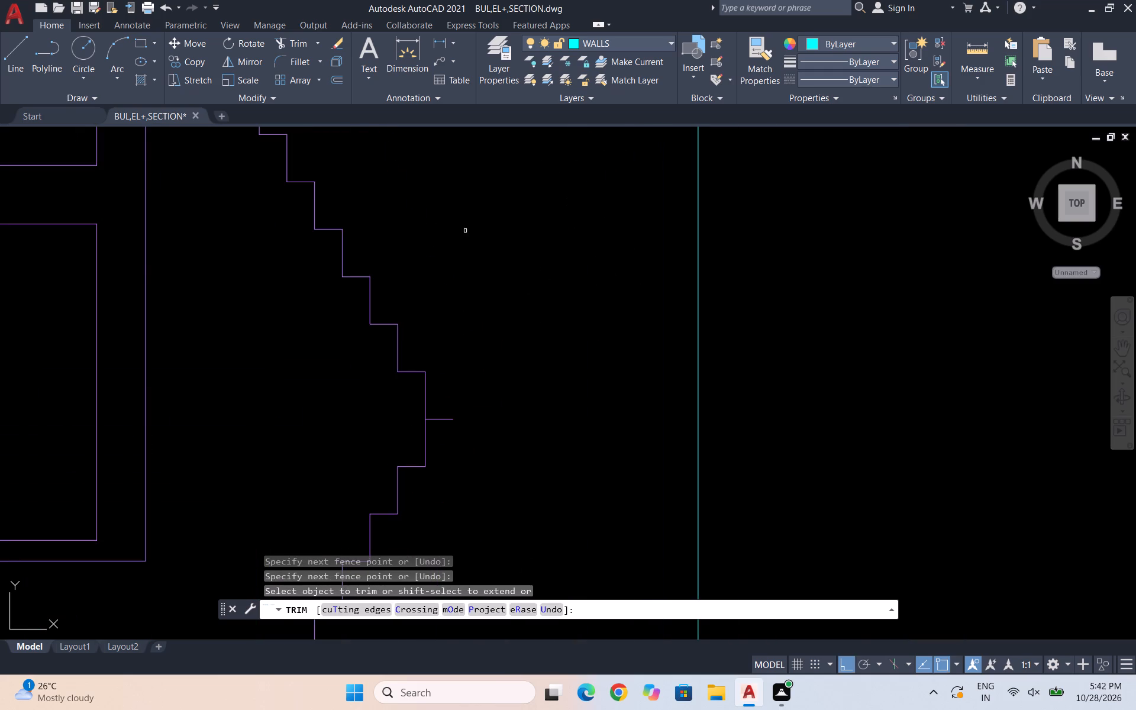
Undo the last trim that also cut the outer wall line, and remove only the copied branch's remaining top riser.
scroll(582, 310, down, 1)
key(ctrl+z)
scroll(590, 301, down, 2)
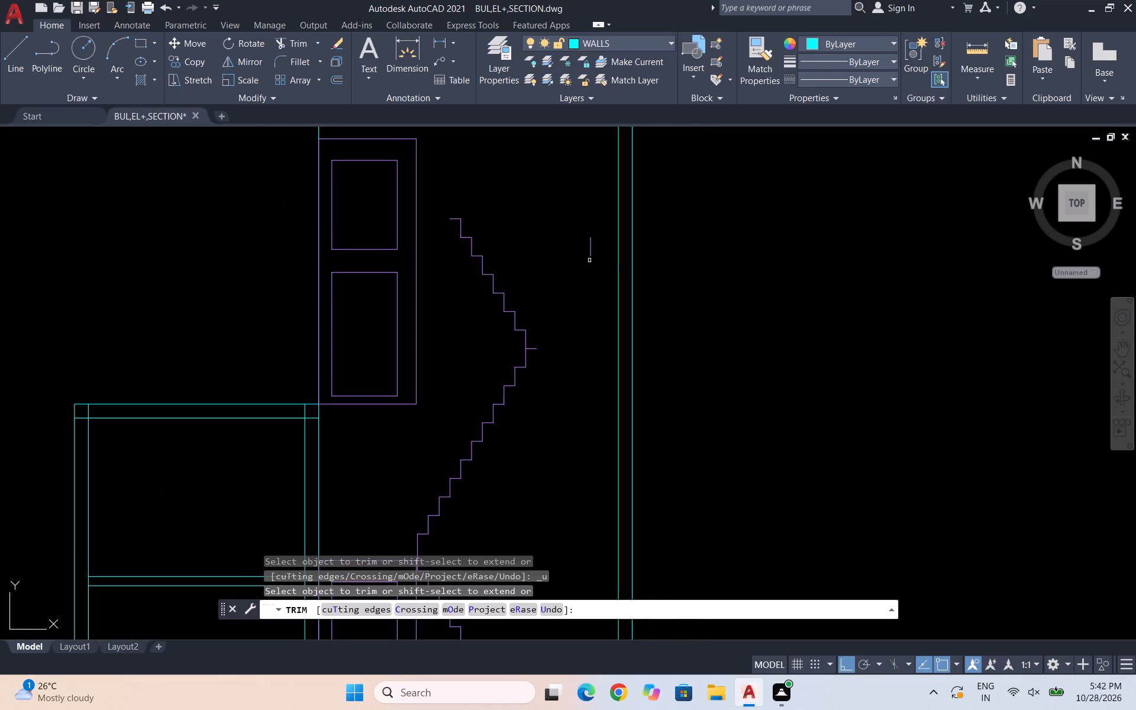
click(592, 249)
key(Escape)
key(Escape)
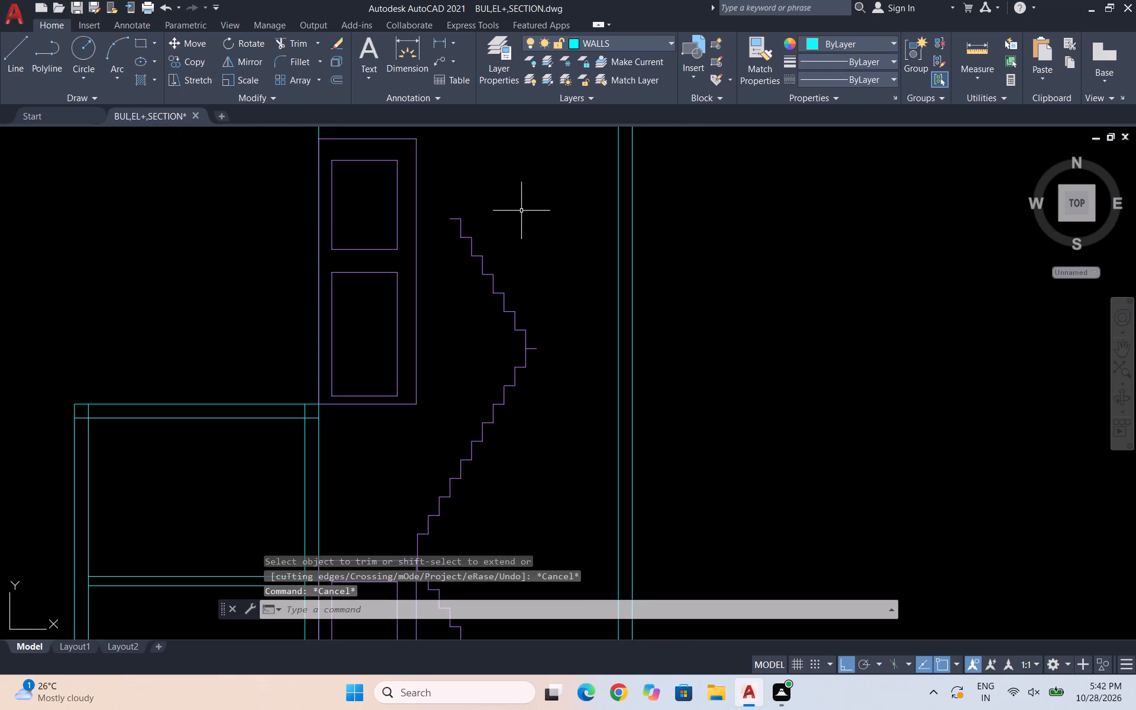
key(Escape)
Copy the top step of the topmost flight three times end to end, continuing the stairs upward toward the upper door.
scroll(472, 186, up, 3)
drag(449, 368, 356, 328)
click(291, 300)
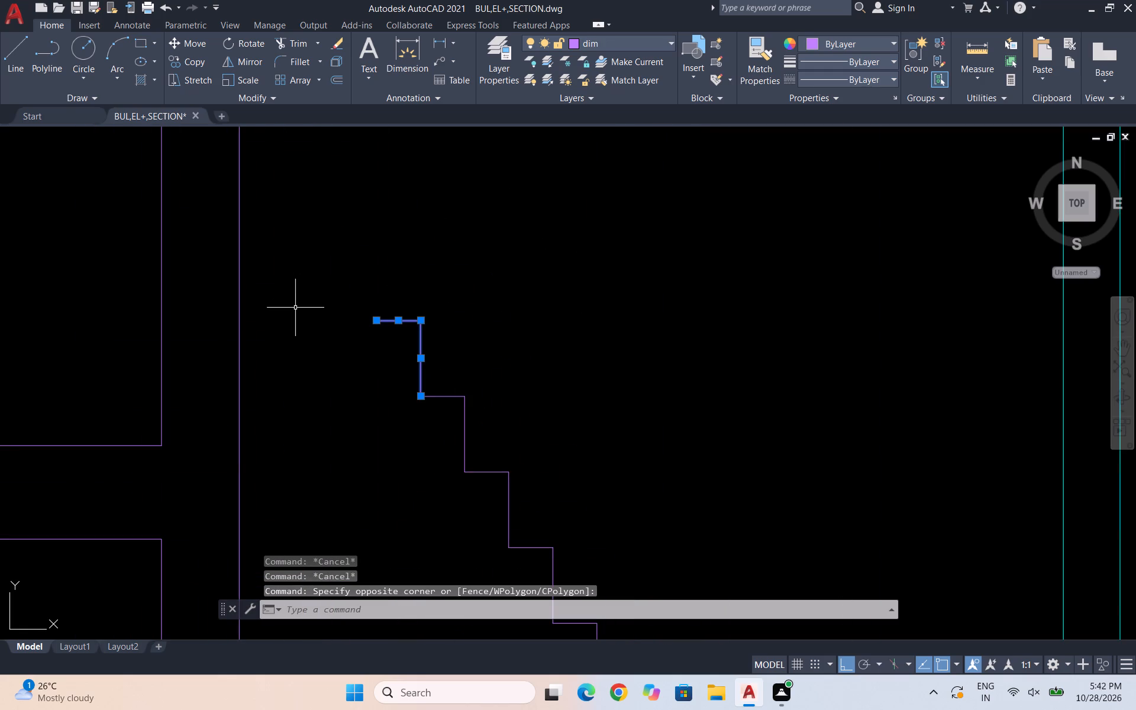
text(co)
key(Return)
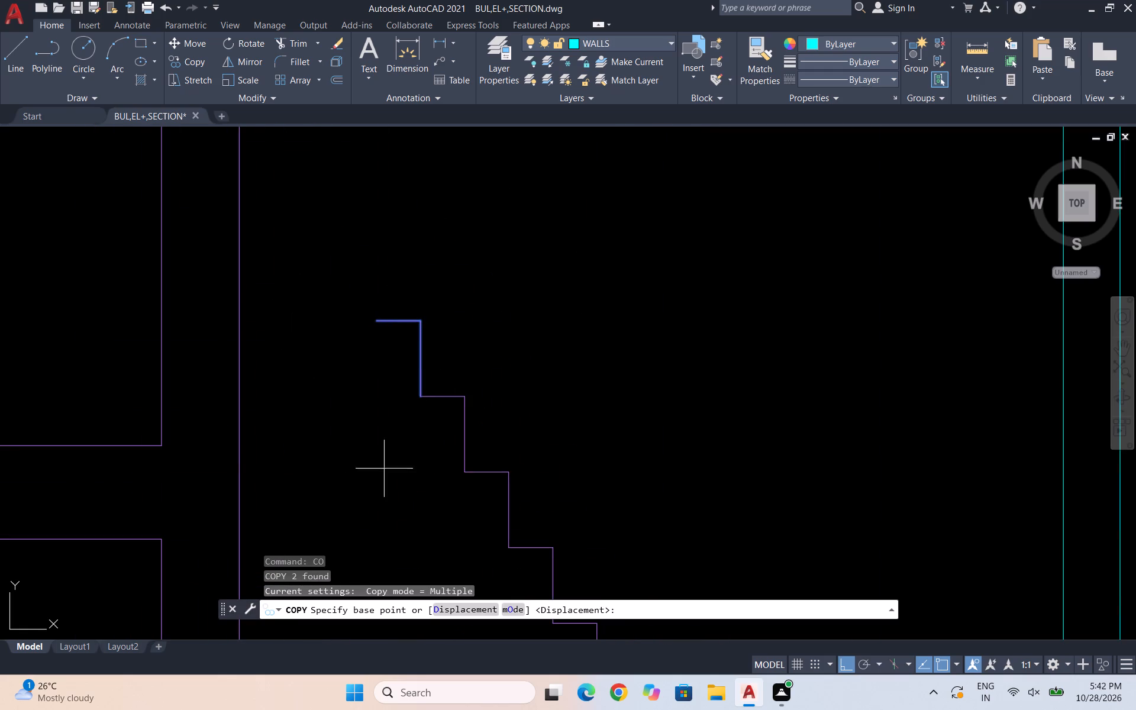
click(424, 401)
click(373, 325)
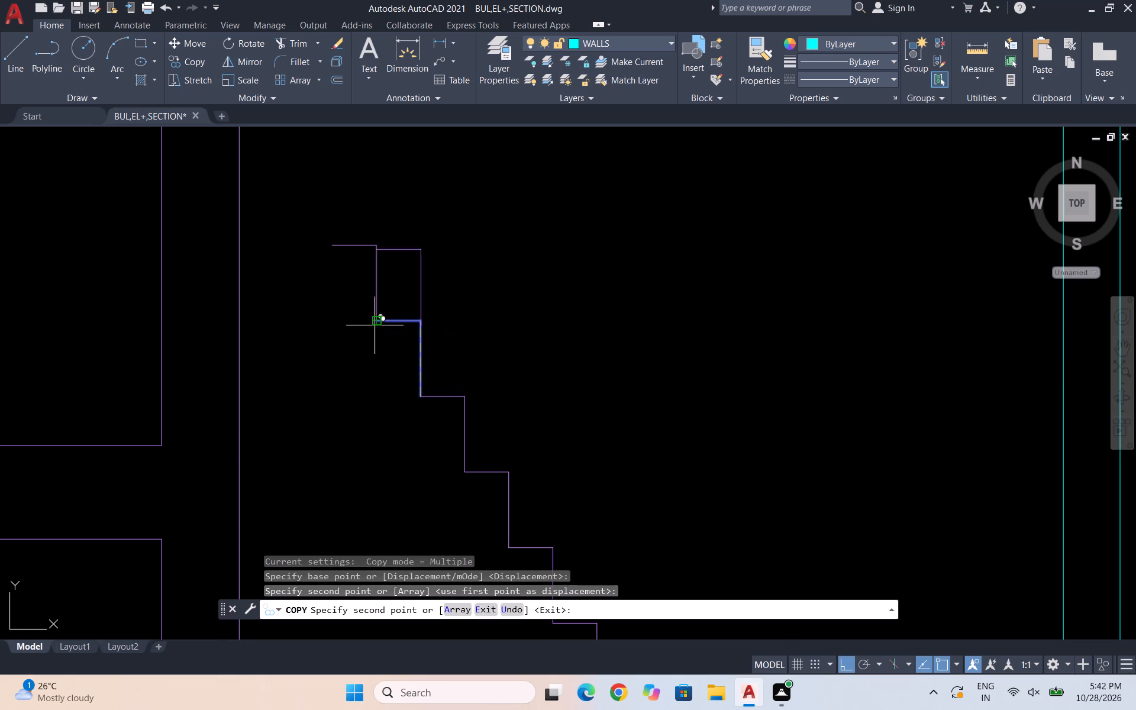
scroll(227, 412, down, 2)
scroll(246, 344, up, 3)
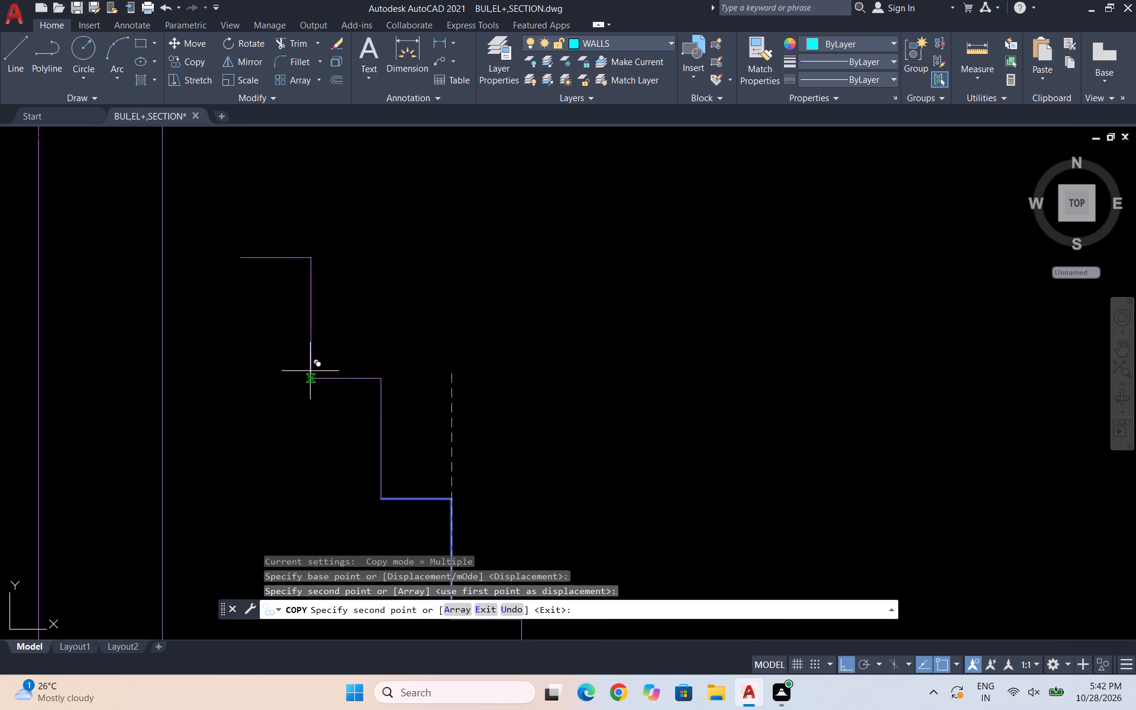
click(311, 378)
scroll(345, 347, down, 3)
scroll(320, 295, up, 2)
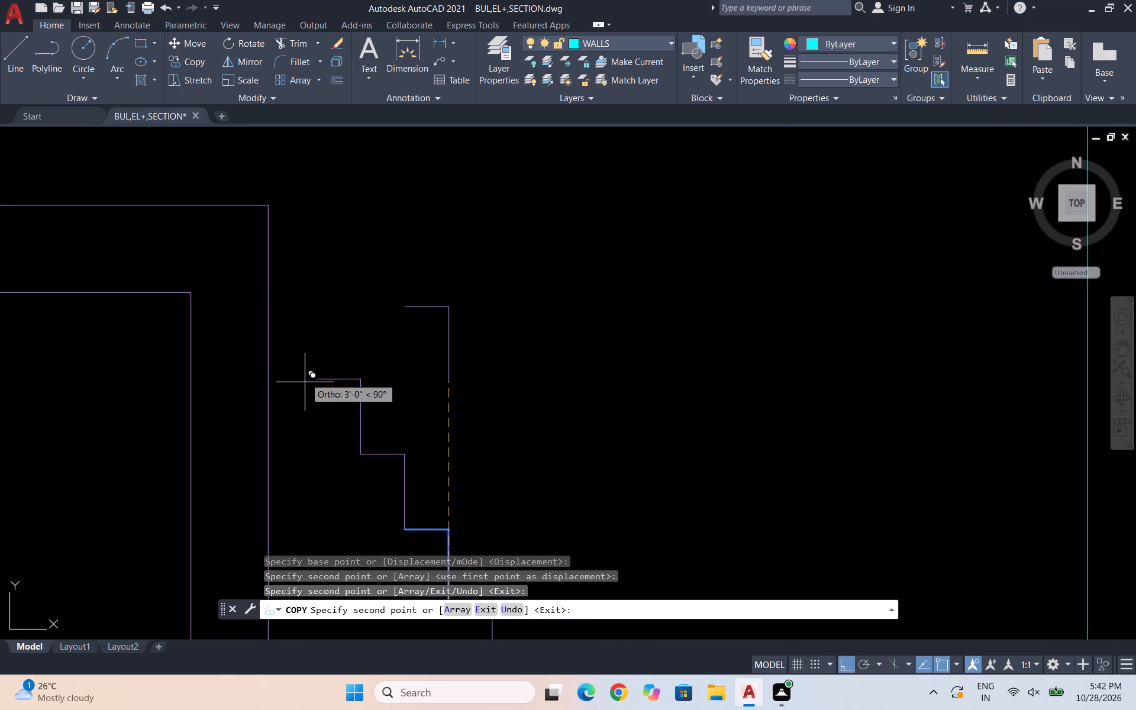
click(317, 375)
key(Escape)
scroll(330, 369, down, 6)
key(Escape)
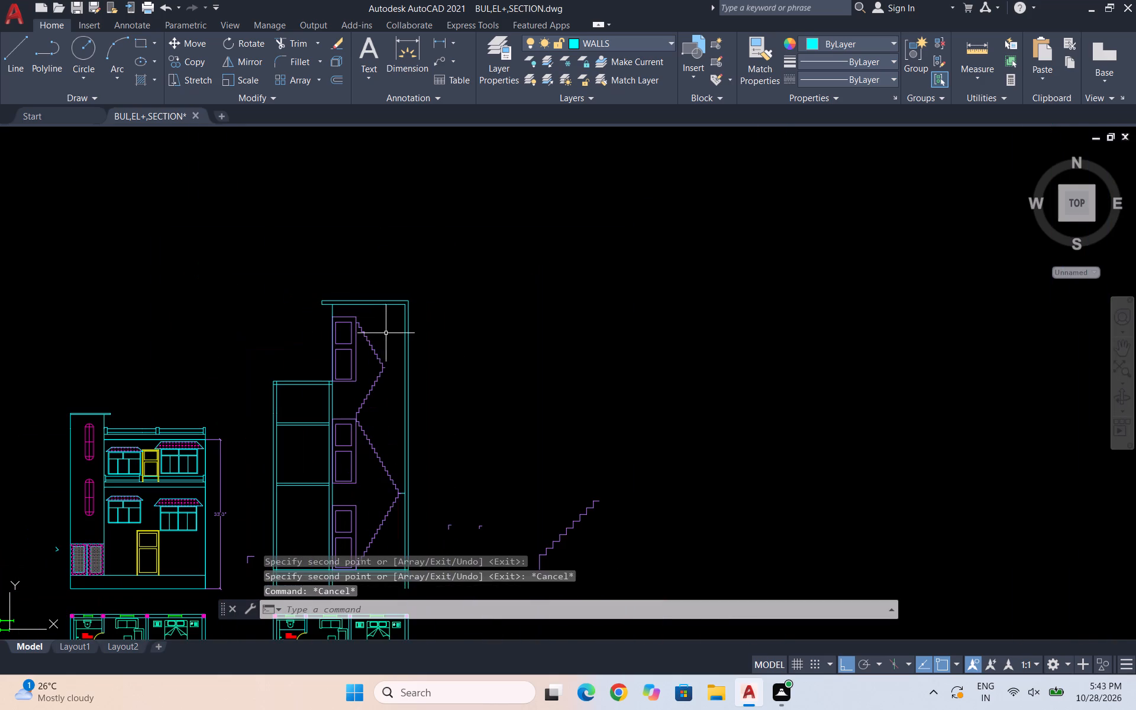
key(Escape)
key(Escape)
Select the leftover stair flight and loose step pieces lying outside the section drawing, beside its outer wall.
scroll(548, 462, down, 2)
drag(570, 519, 561, 506)
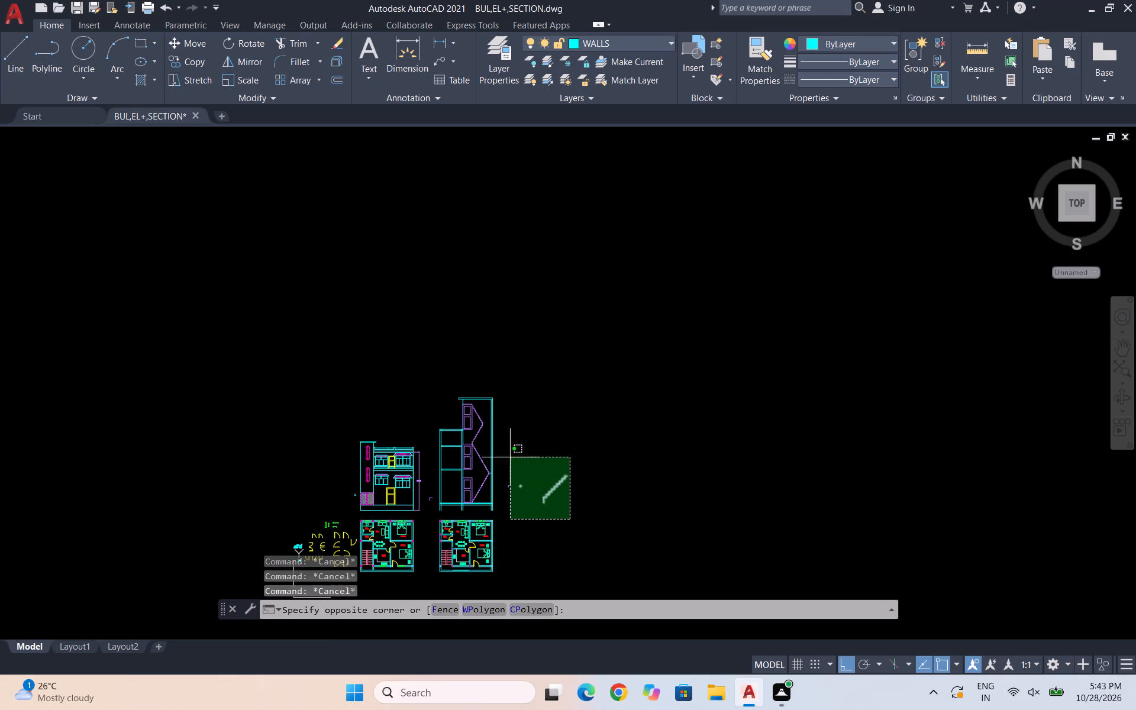
click(504, 453)
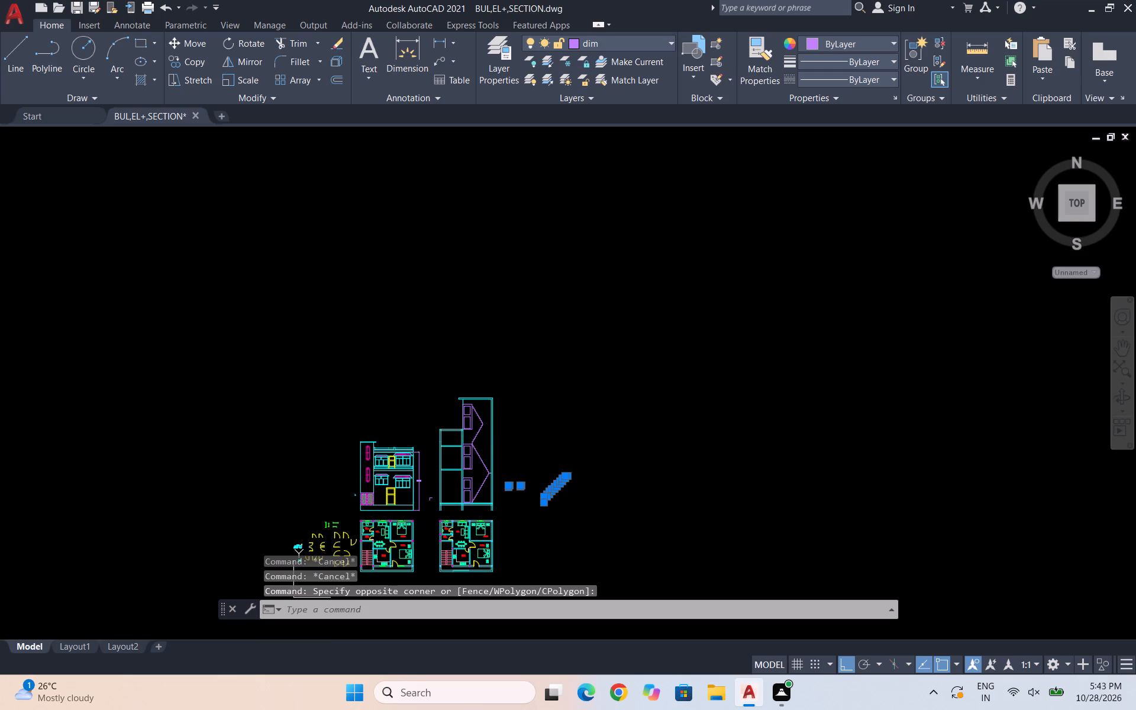
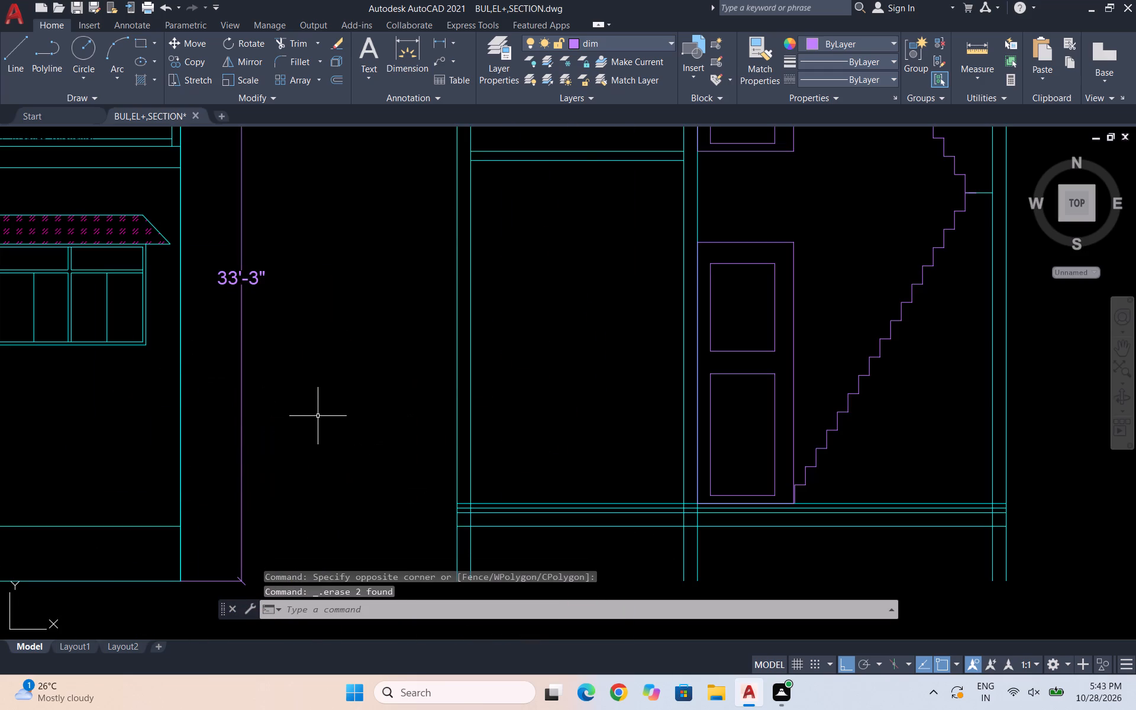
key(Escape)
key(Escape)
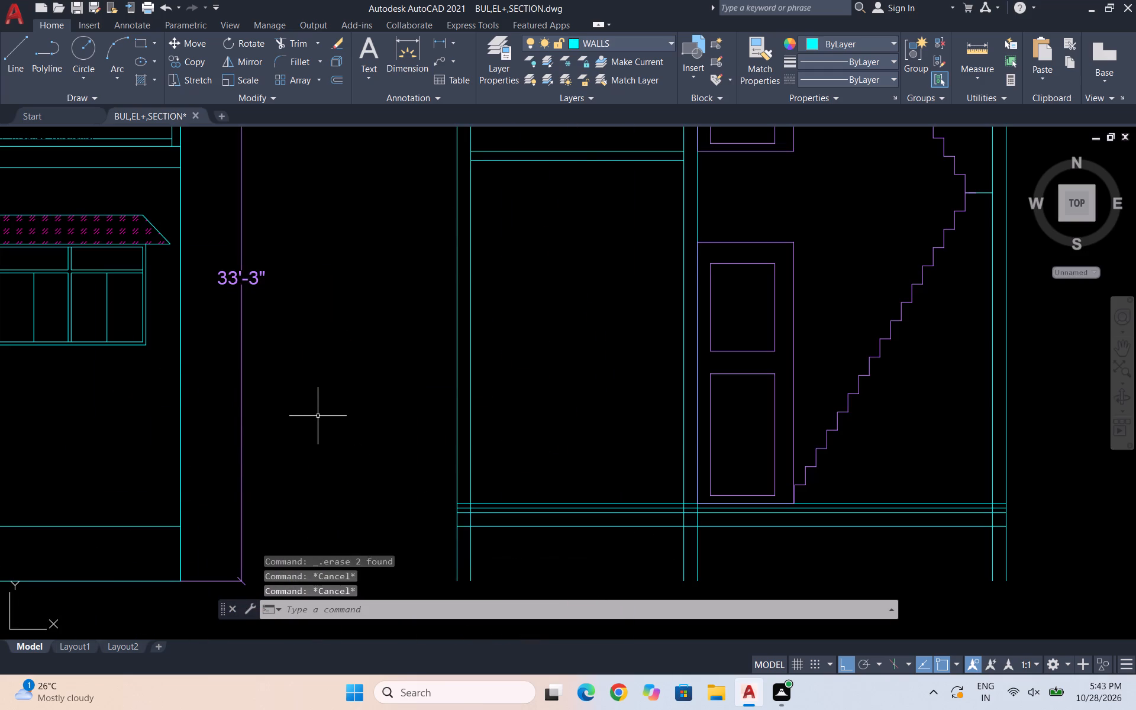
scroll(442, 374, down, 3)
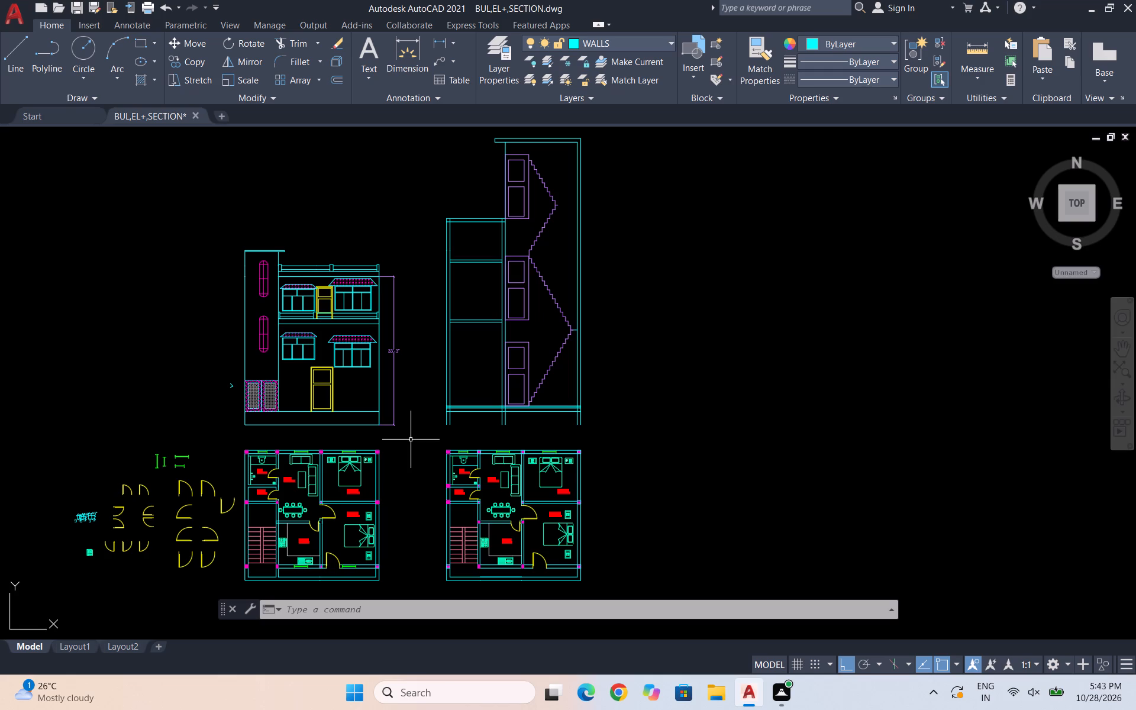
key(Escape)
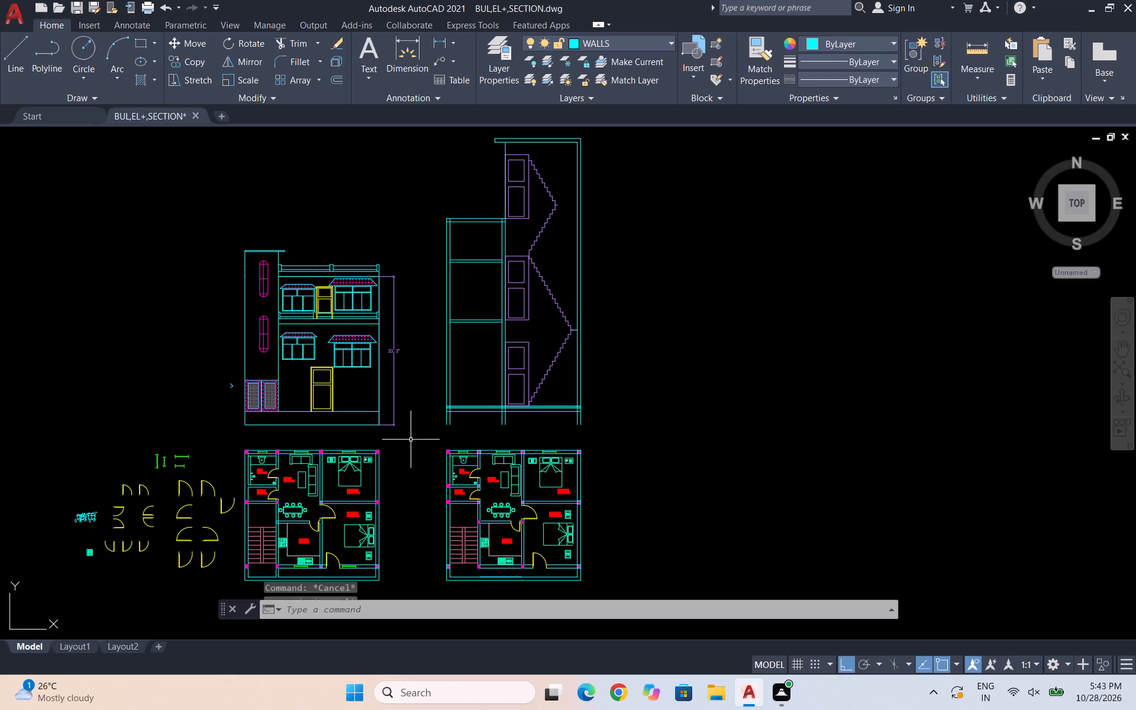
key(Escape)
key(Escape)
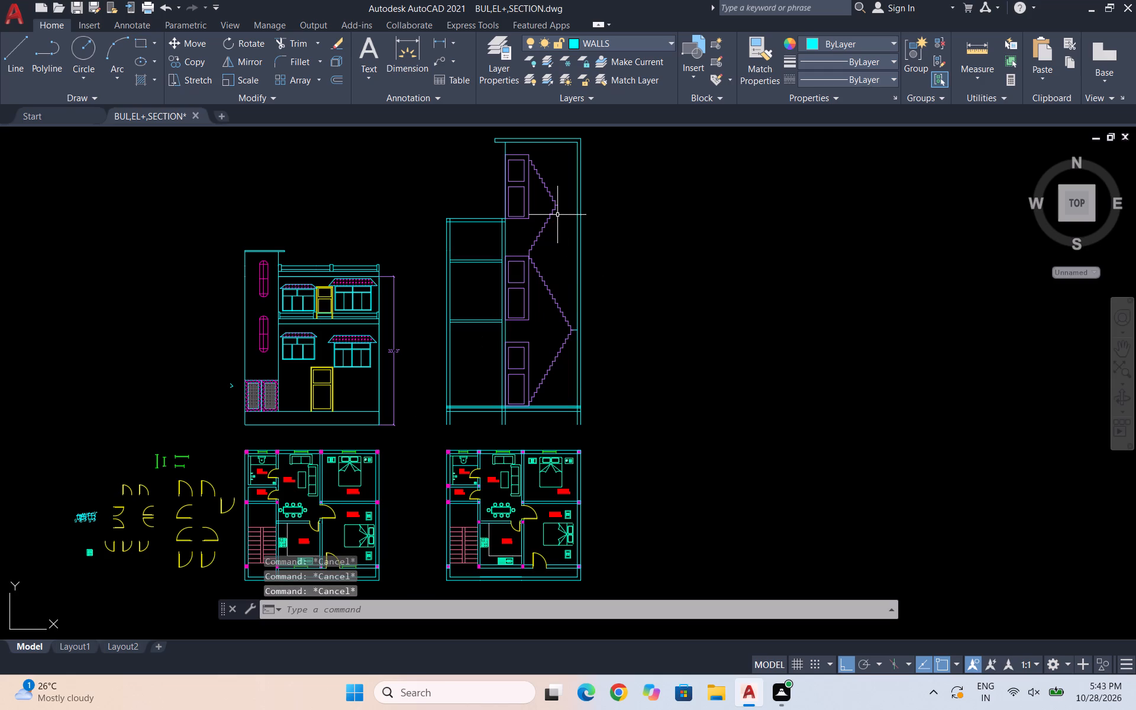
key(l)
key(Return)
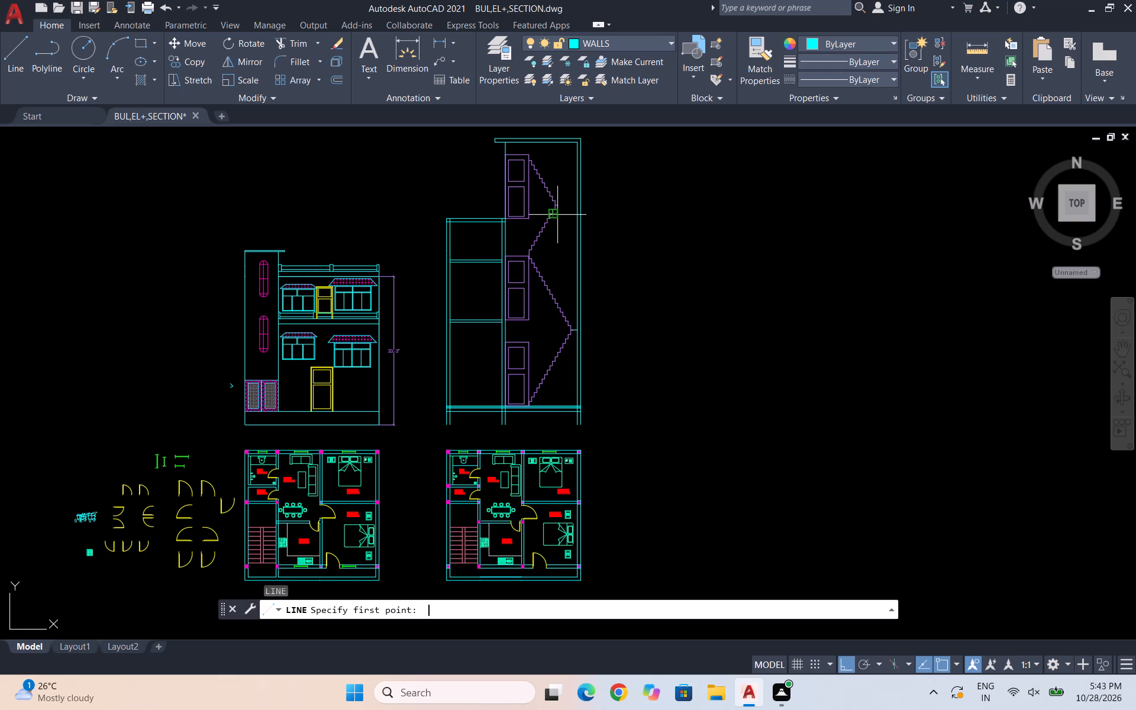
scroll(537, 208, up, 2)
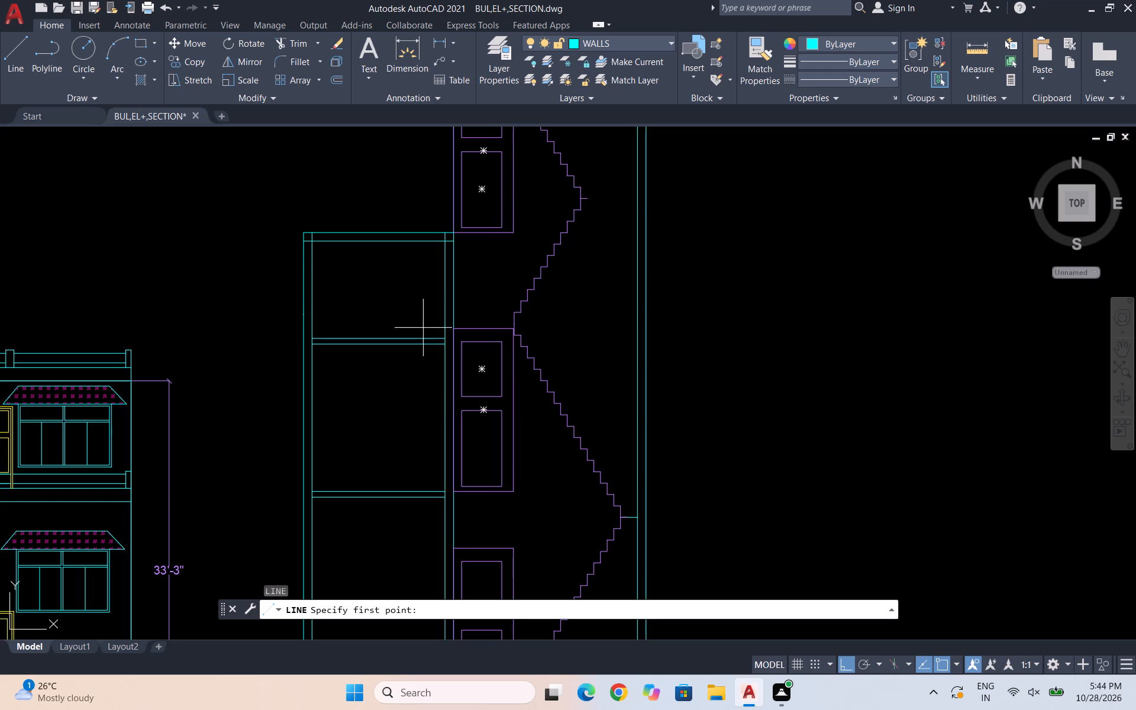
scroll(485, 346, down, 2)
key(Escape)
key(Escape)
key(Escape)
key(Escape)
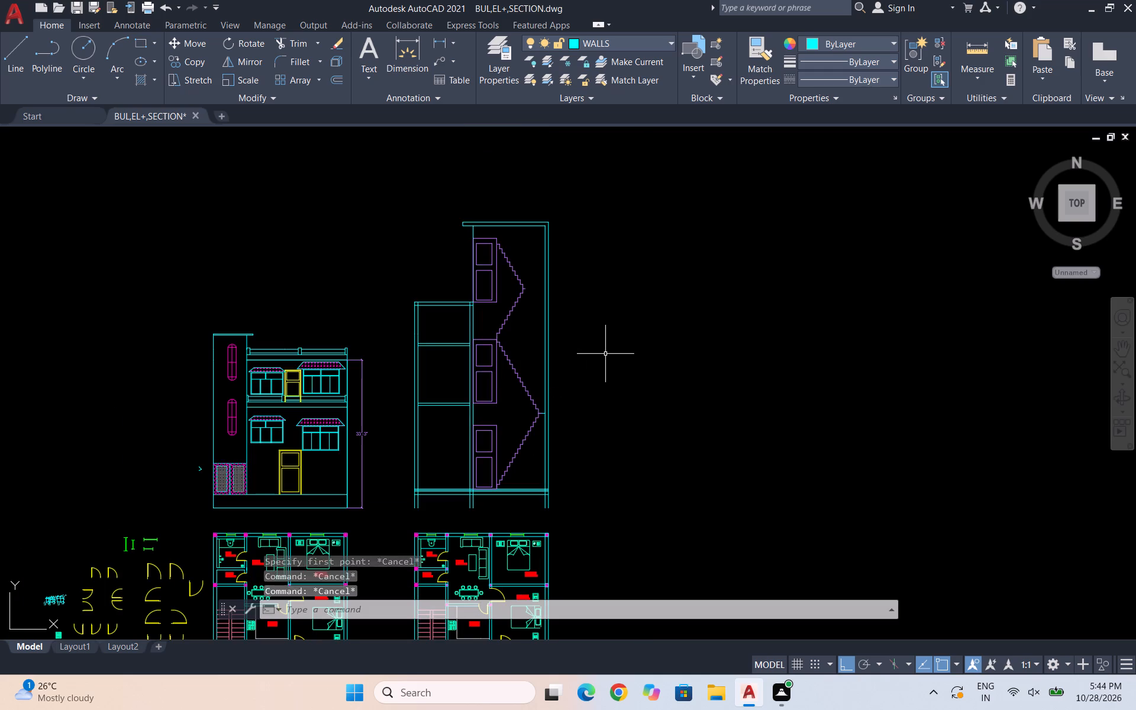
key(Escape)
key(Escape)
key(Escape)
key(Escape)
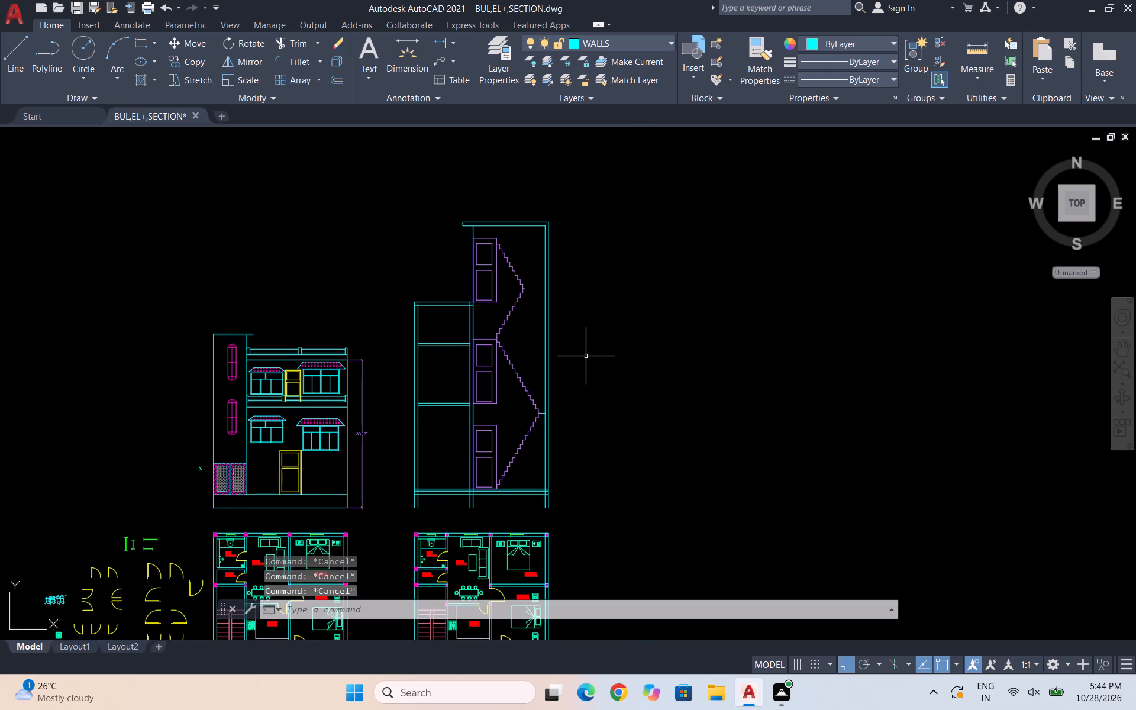
Erase the loose door, window and furniture symbols beside the first floor plan, plus the stray mark beside the front elevation.
scroll(585, 357, down, 1)
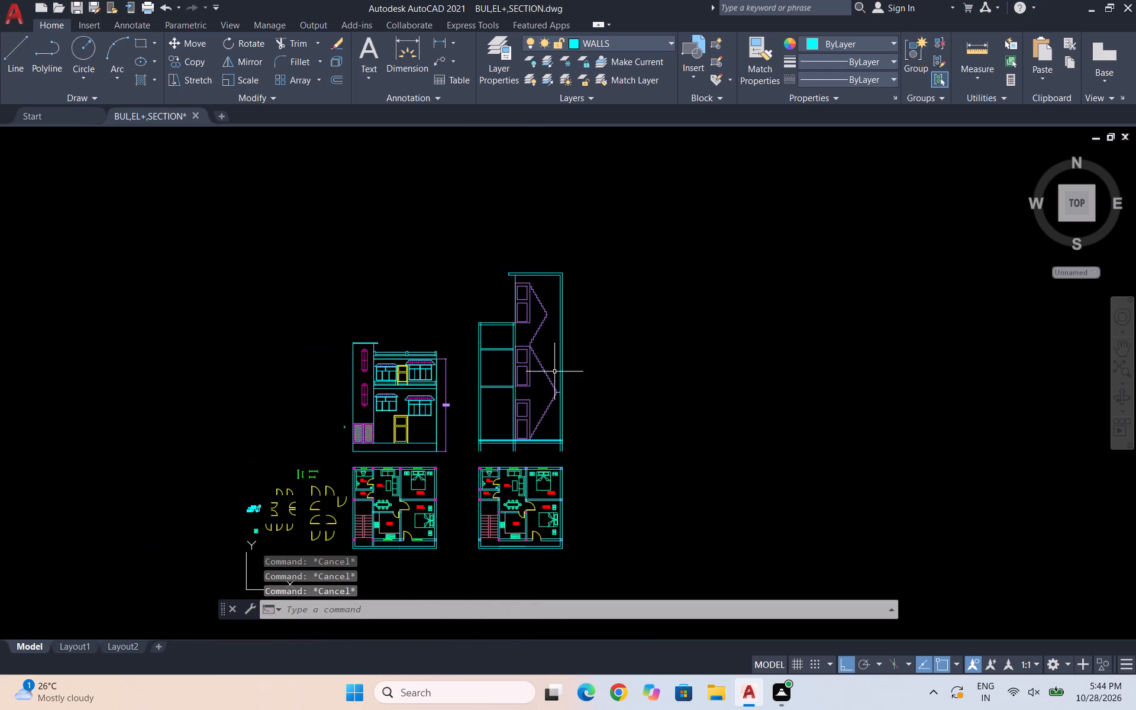
scroll(554, 354, up, 2)
scroll(558, 353, down, 2)
key(Escape)
key(Escape)
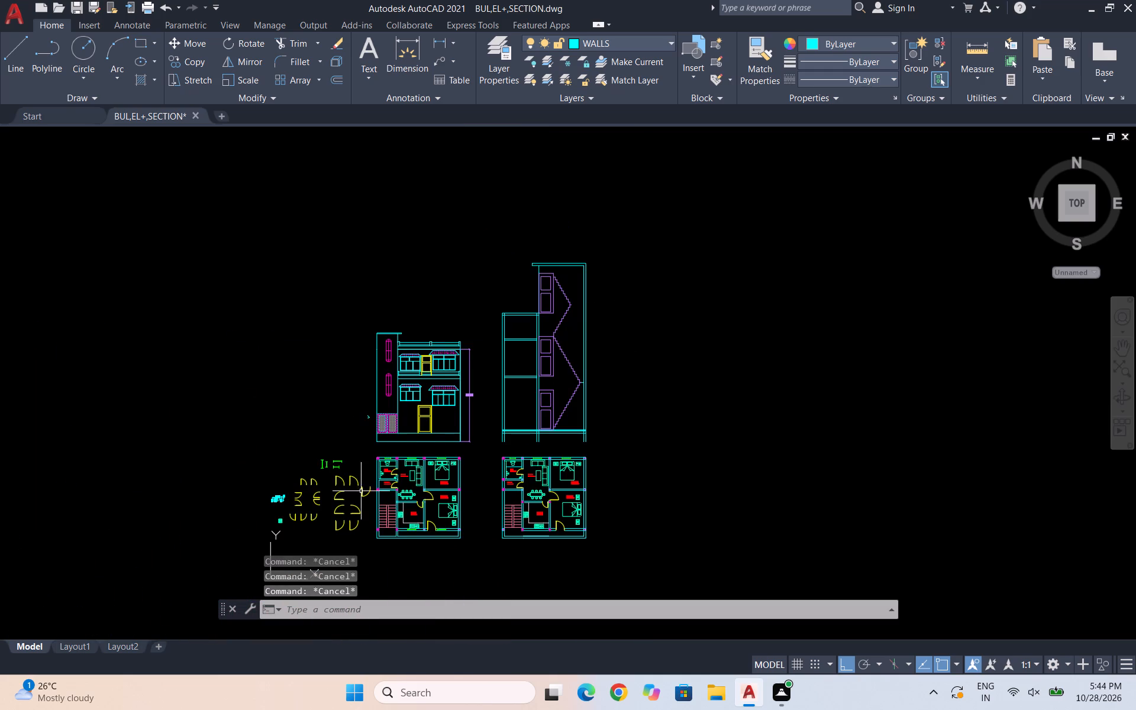
scroll(479, 355, down, 1)
scroll(411, 450, up, 3)
click(401, 555)
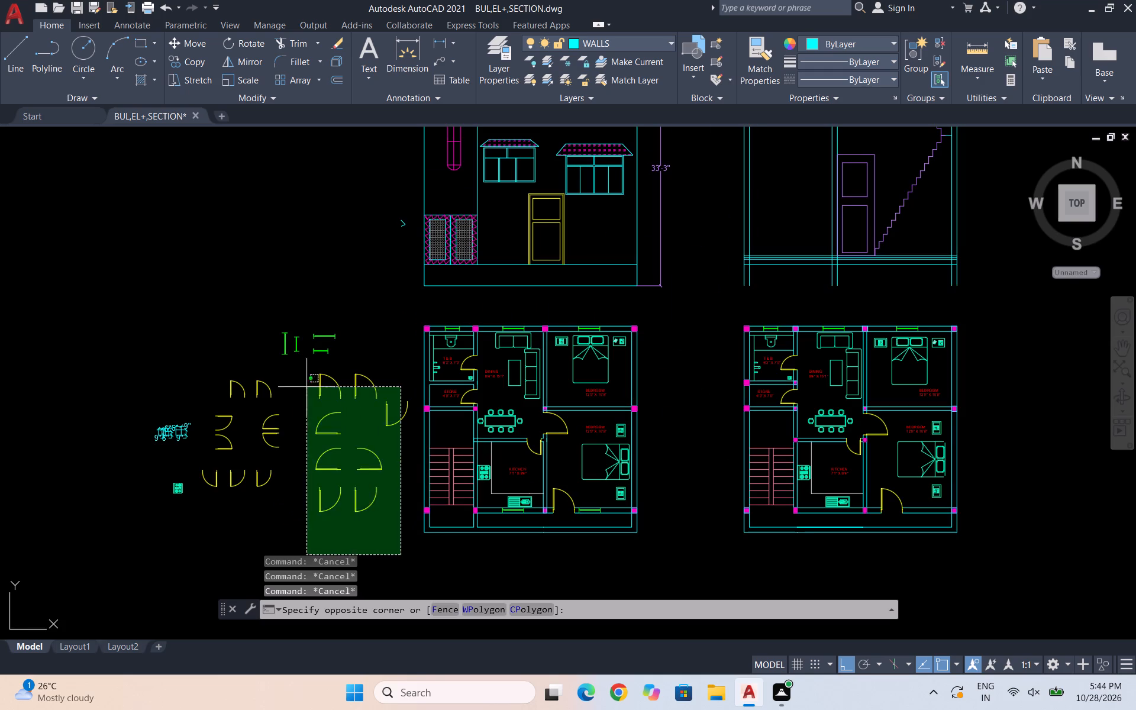
click(87, 306)
scroll(392, 202, up, 2)
drag(427, 291, 390, 260)
click(338, 224)
key(Delete)
key(Escape)
key(Escape)
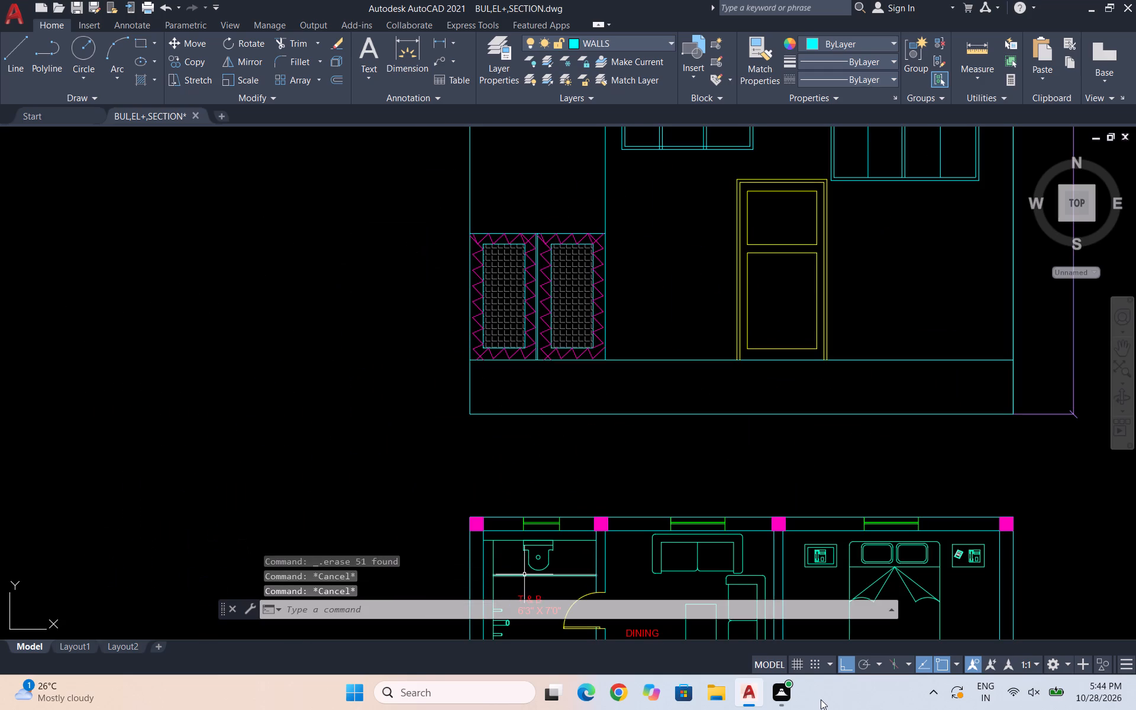
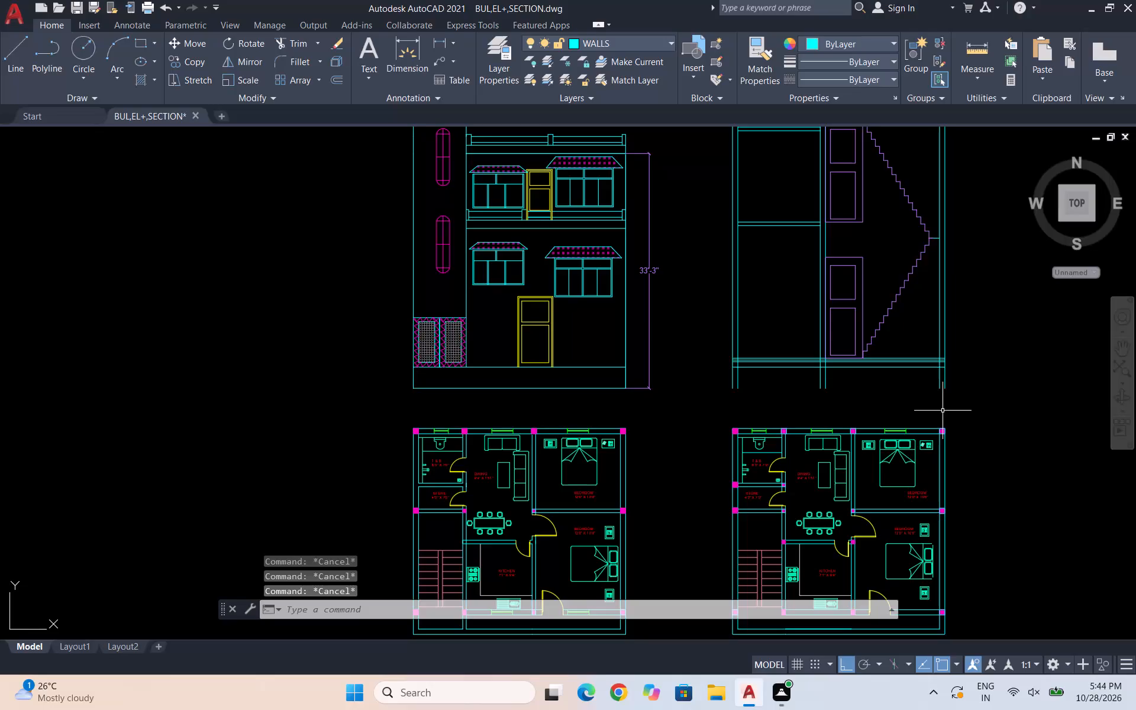
Close the open bottom ends of the section's three walls below the floor with short horizontal lines.
key(l)
key(Return)
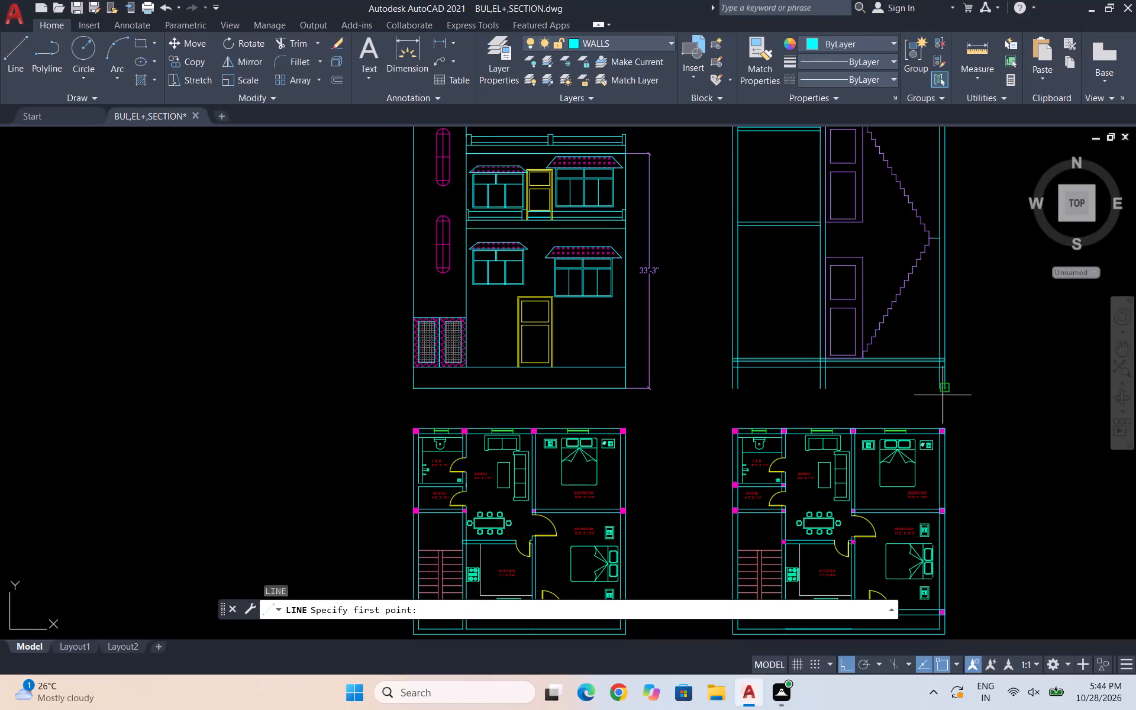
scroll(777, 383, up, 2)
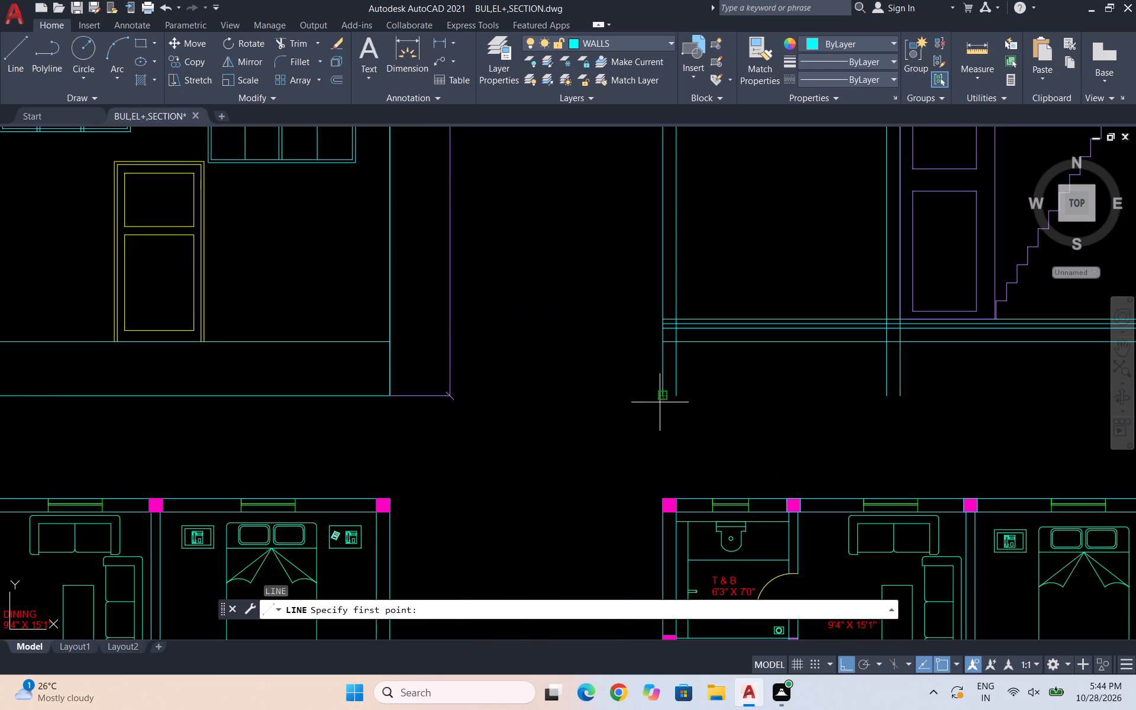
click(659, 396)
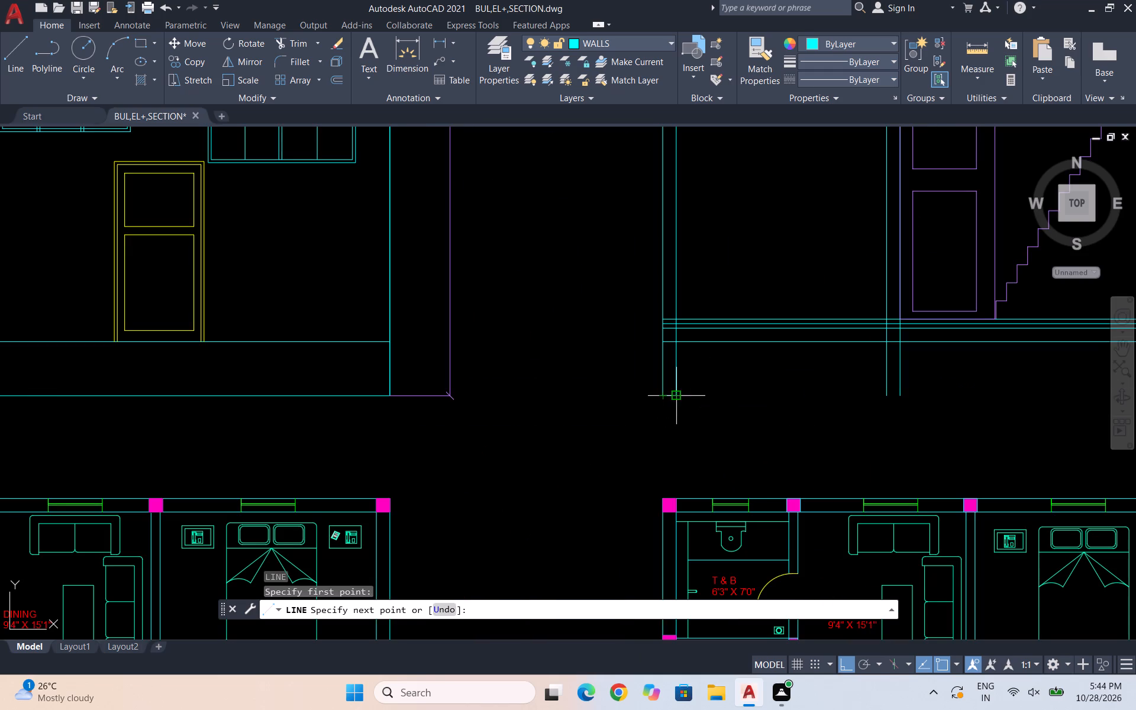
click(677, 396)
key(space)
key(space)
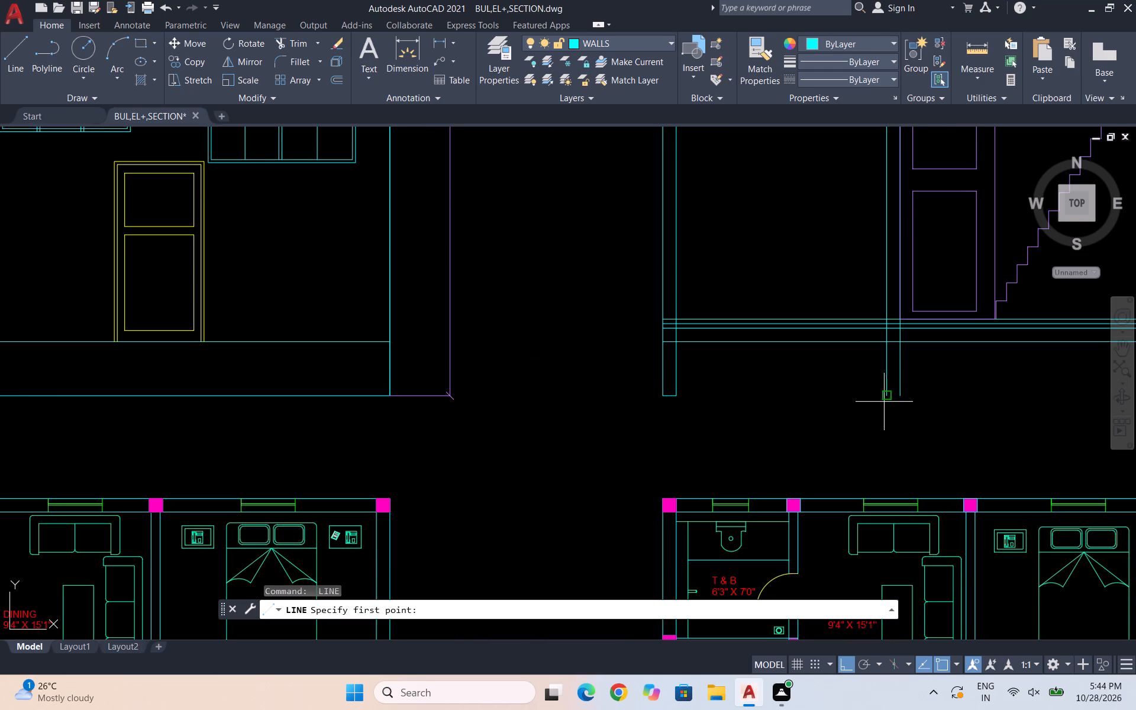
click(886, 396)
click(899, 393)
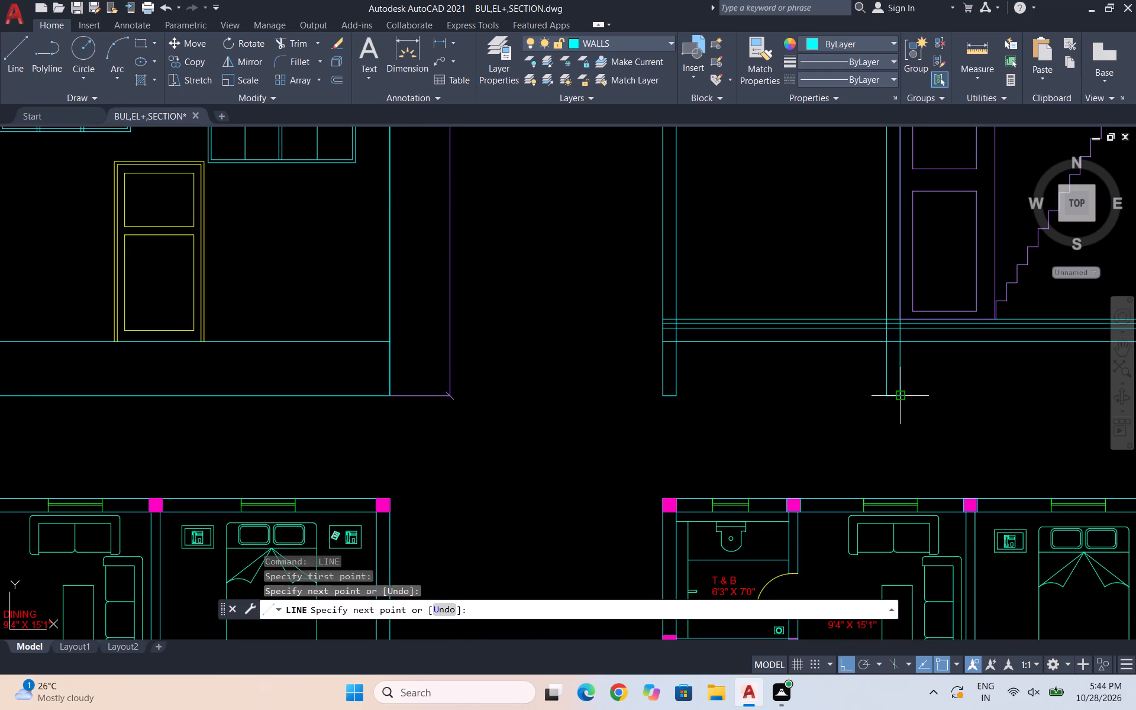
key(space)
scroll(659, 355, down, 2)
scroll(838, 372, up, 2)
key(space)
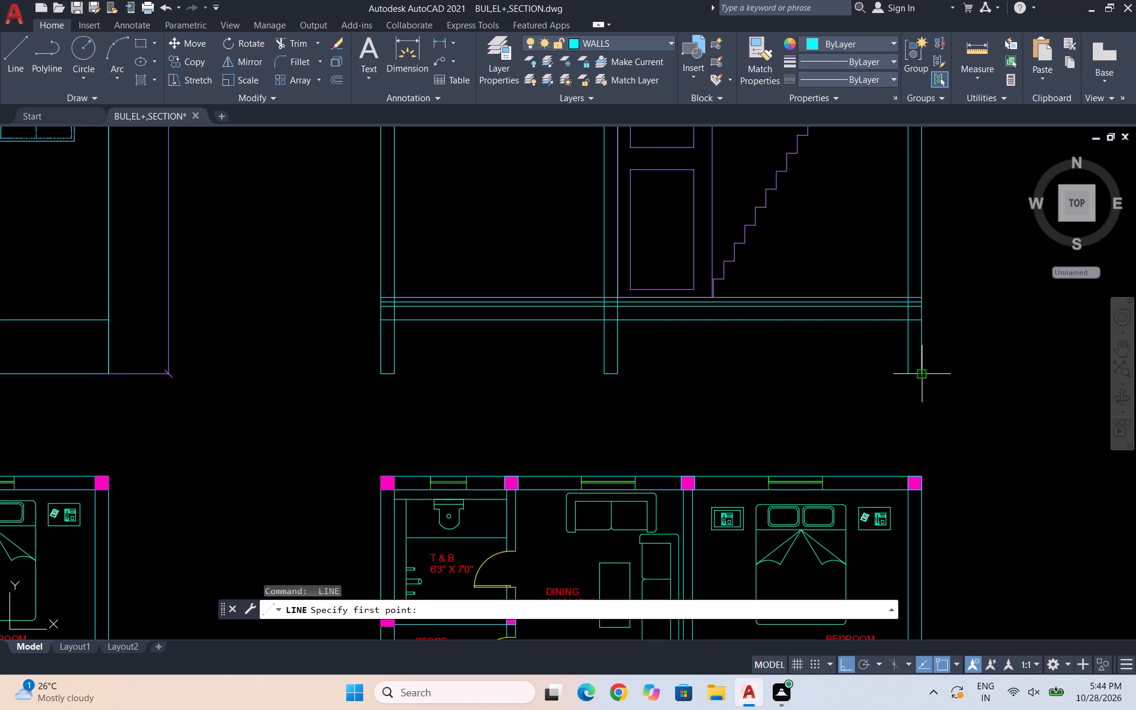
click(908, 373)
click(924, 373)
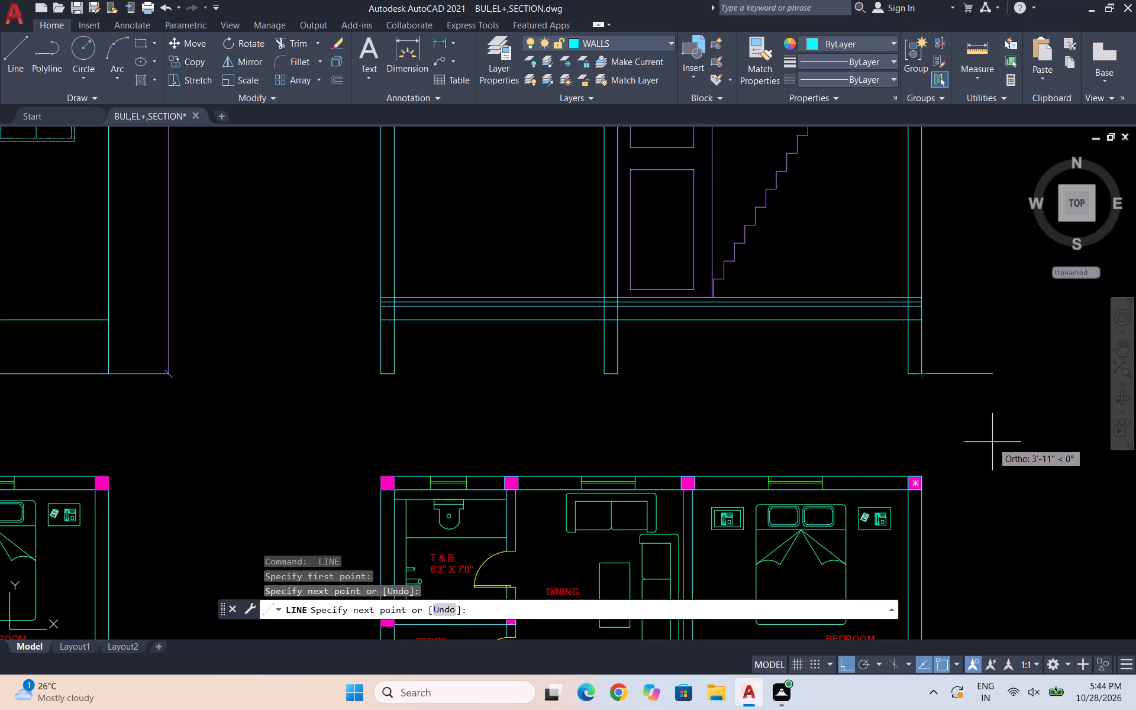
key(Escape)
scroll(706, 454, down, 1)
scroll(761, 436, down, 1)
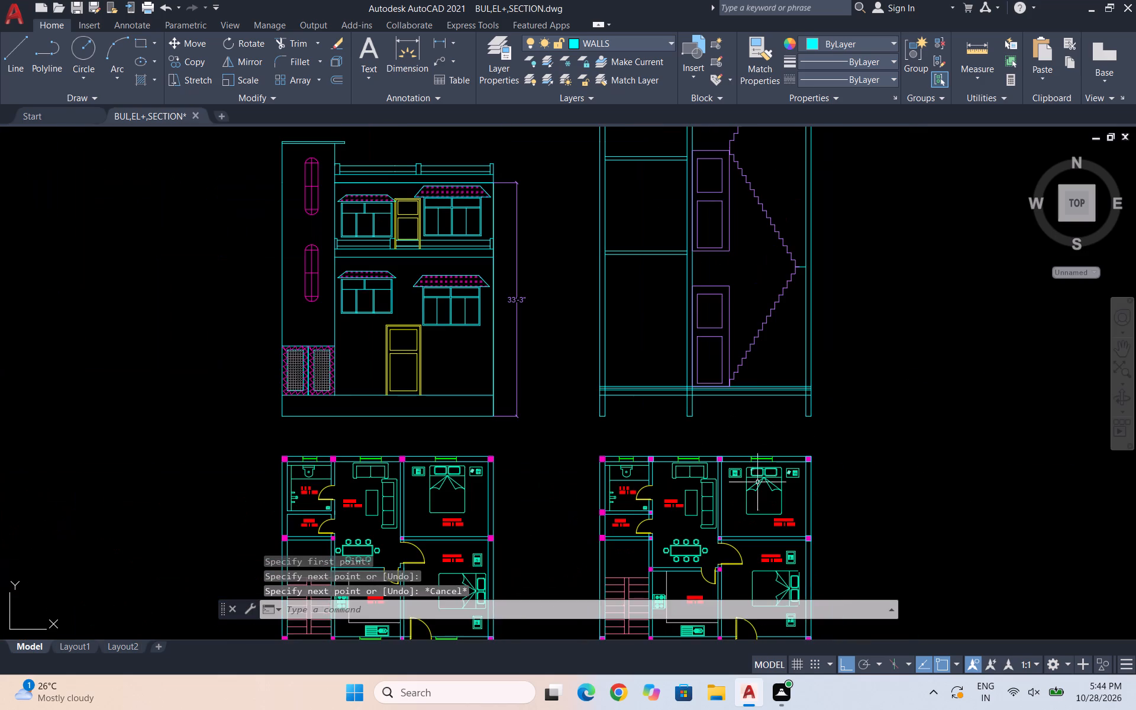
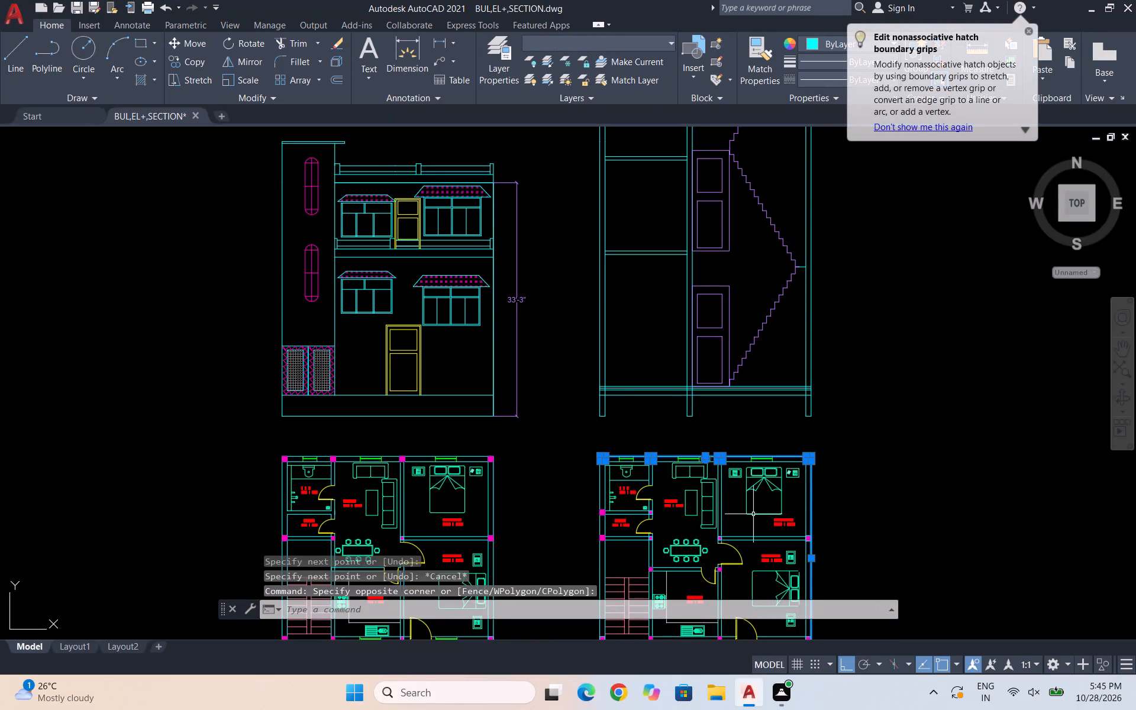
Trim the three upper floor lines inside the section's left outer wall and the second and third floor lines inside the middle wall.
key(Escape)
key(Escape)
key(Escape)
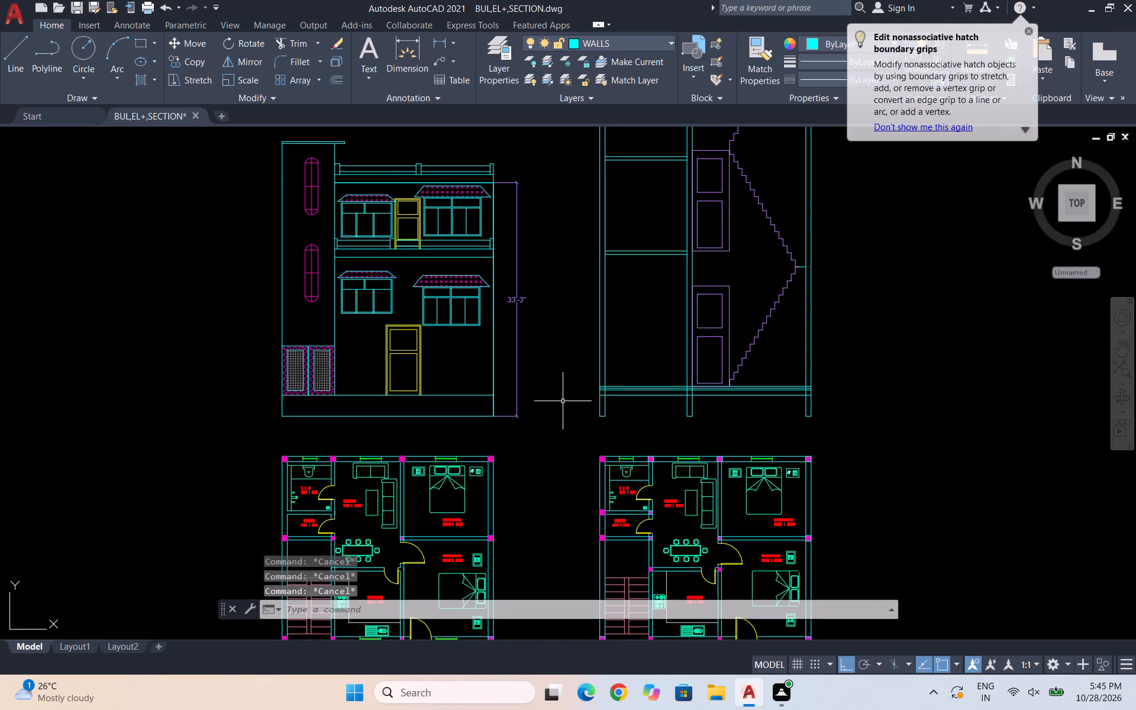
text(tr)
key(Return)
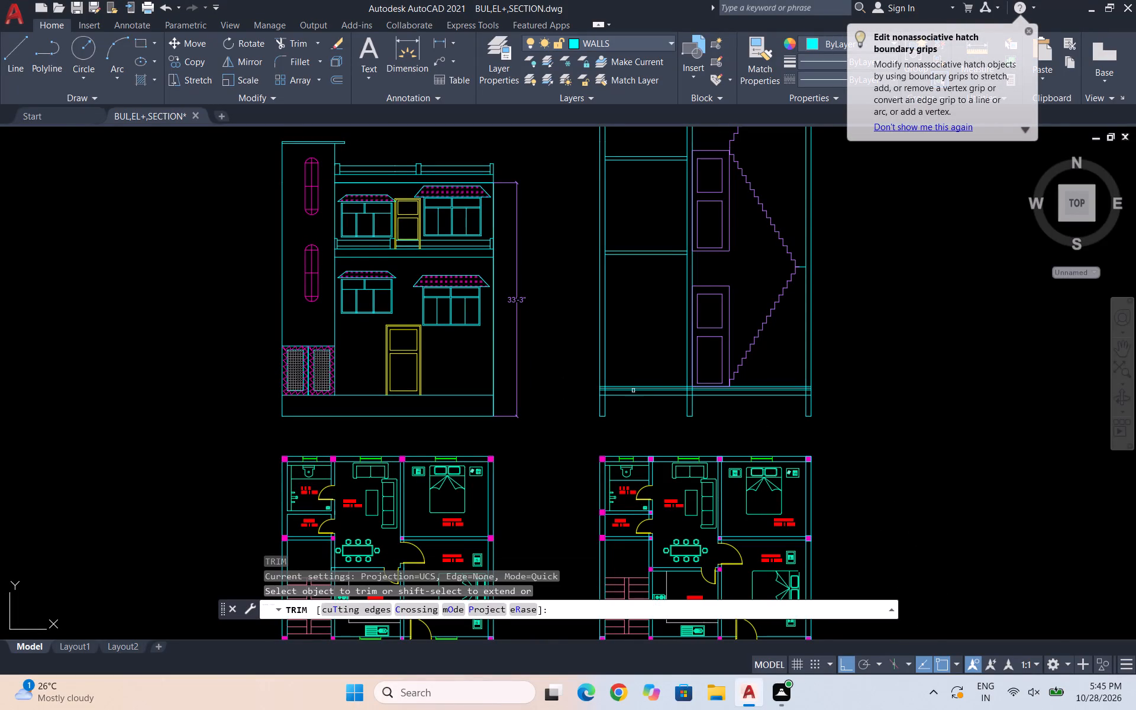
scroll(642, 395, up, 3)
scroll(433, 402, up, 2)
drag(563, 277, 561, 372)
scroll(547, 333, down, 3)
scroll(745, 367, down, 1)
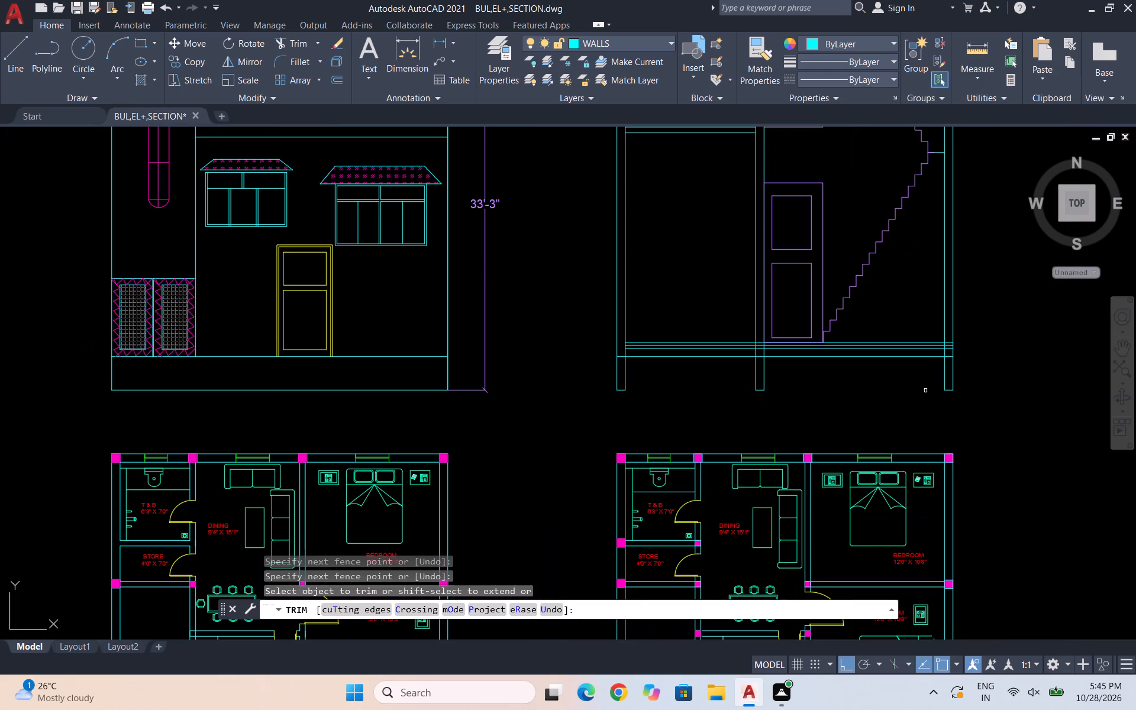
scroll(964, 379, up, 1)
scroll(642, 327, up, 2)
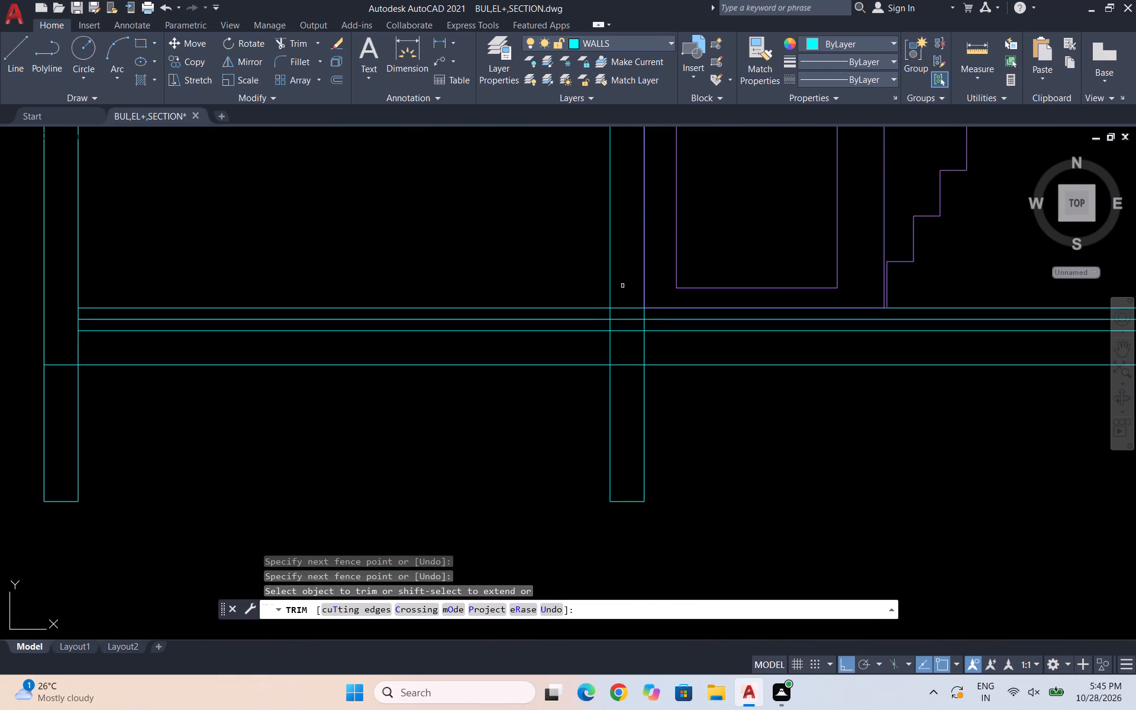
click(637, 331)
click(633, 319)
Extend the topmost floor line back across the left outer wall to its outer face.
scroll(818, 405, down, 2)
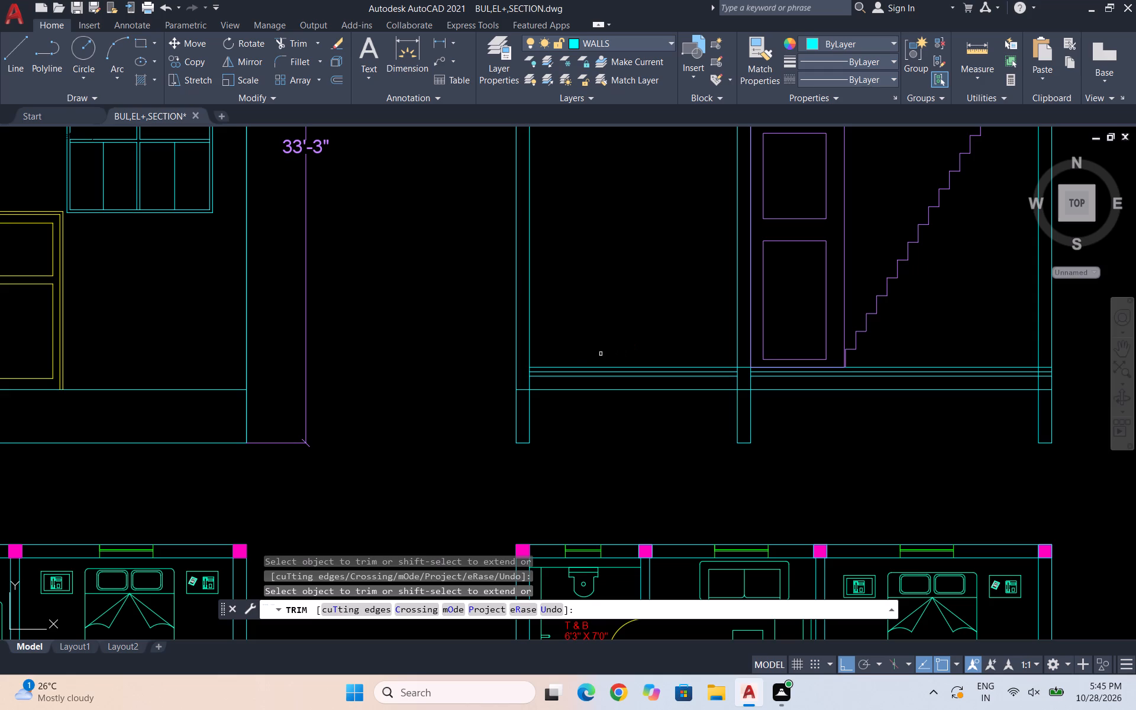
shift+click(567, 368)
Trim the second and third floor lines where they cross the section's right outer wall.
scroll(1098, 377, up, 3)
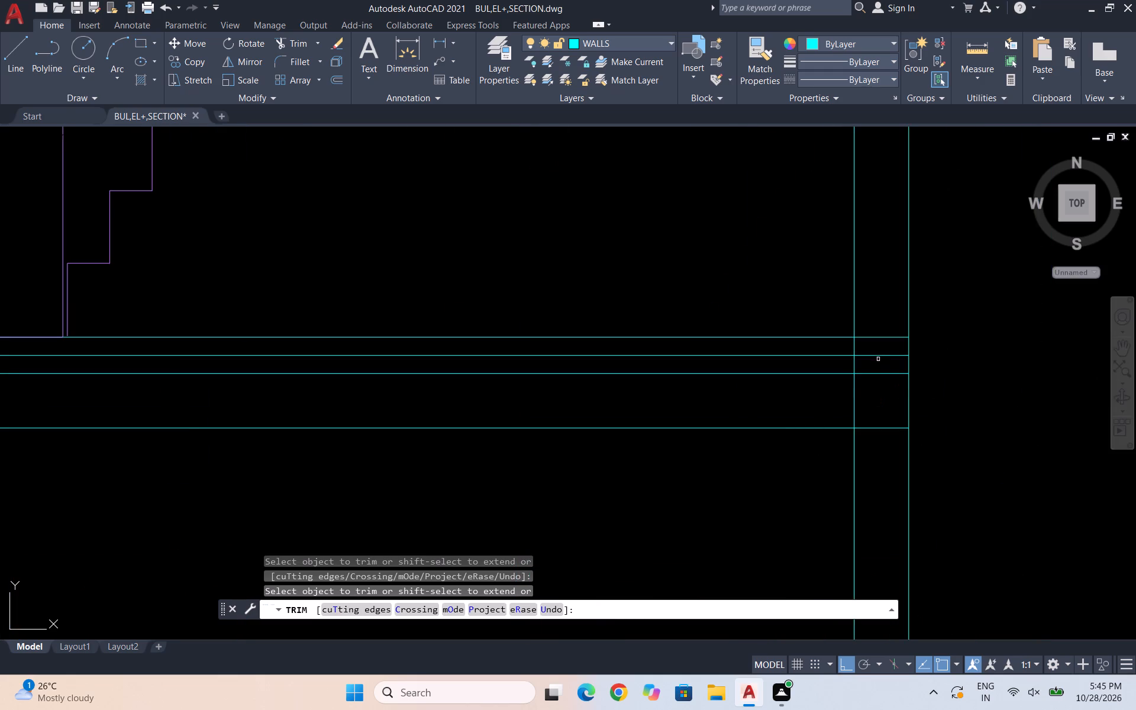
click(878, 356)
click(879, 375)
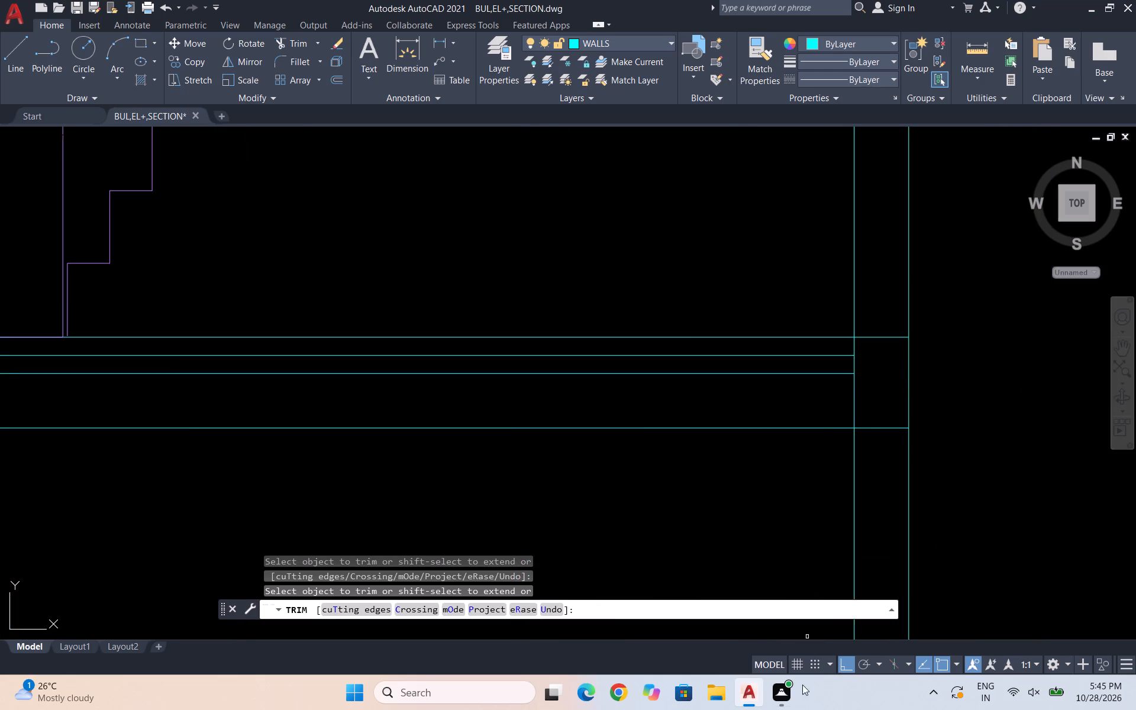
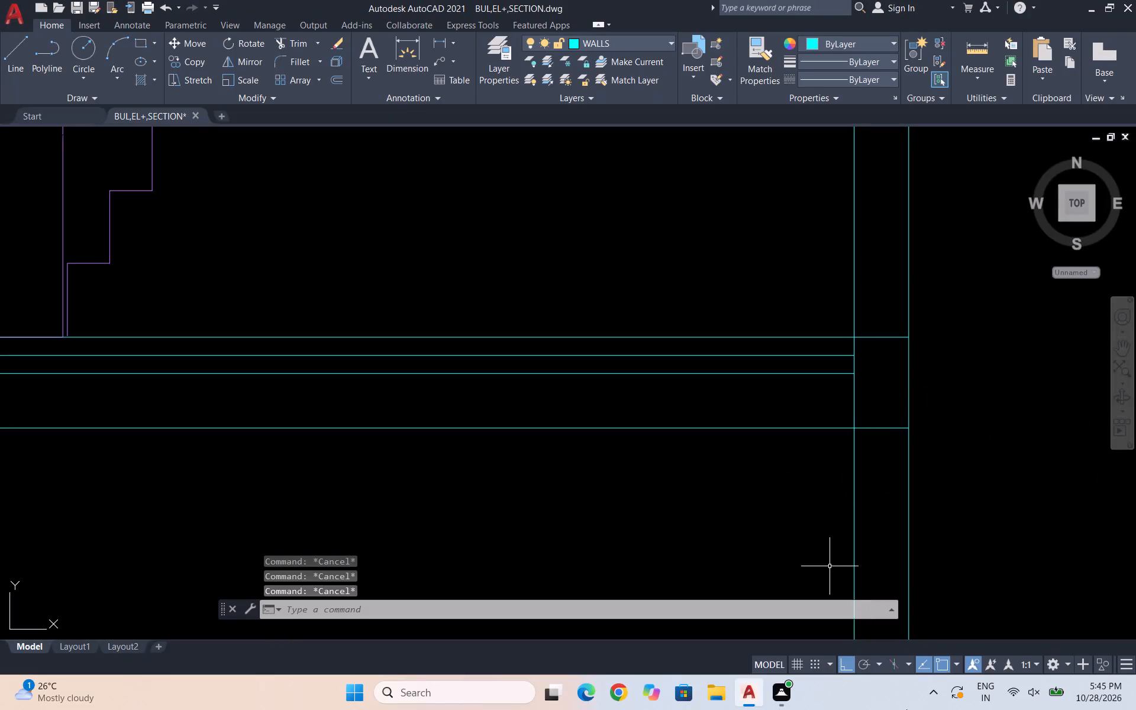
Draw a vertical wall line about 41' tall in the section's left bay, from the topmost ground floor line to the top slab's underside.
scroll(812, 446, down, 4)
scroll(731, 411, down, 2)
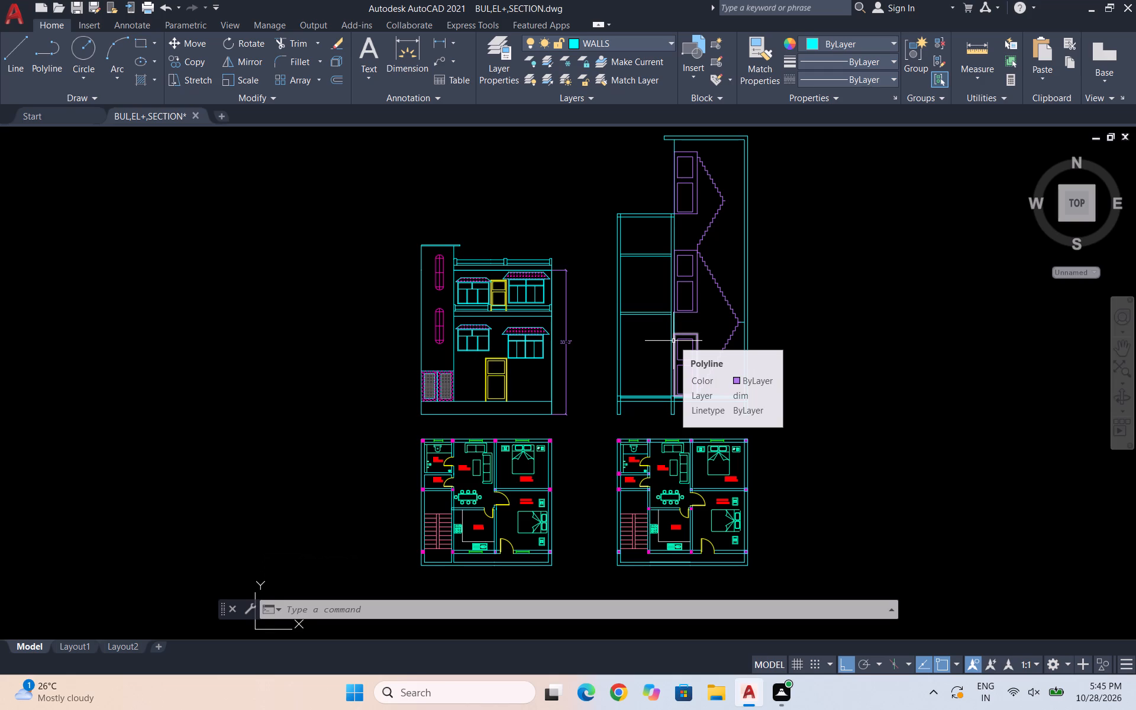
key(l)
key(Return)
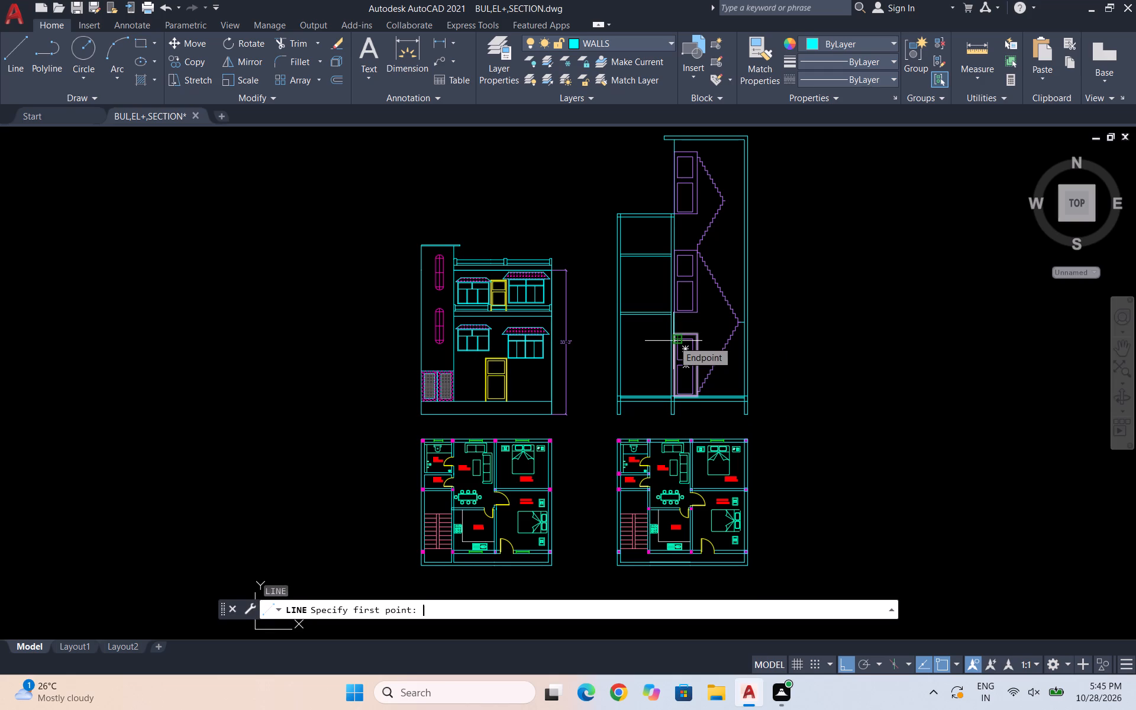
scroll(642, 364, up, 2)
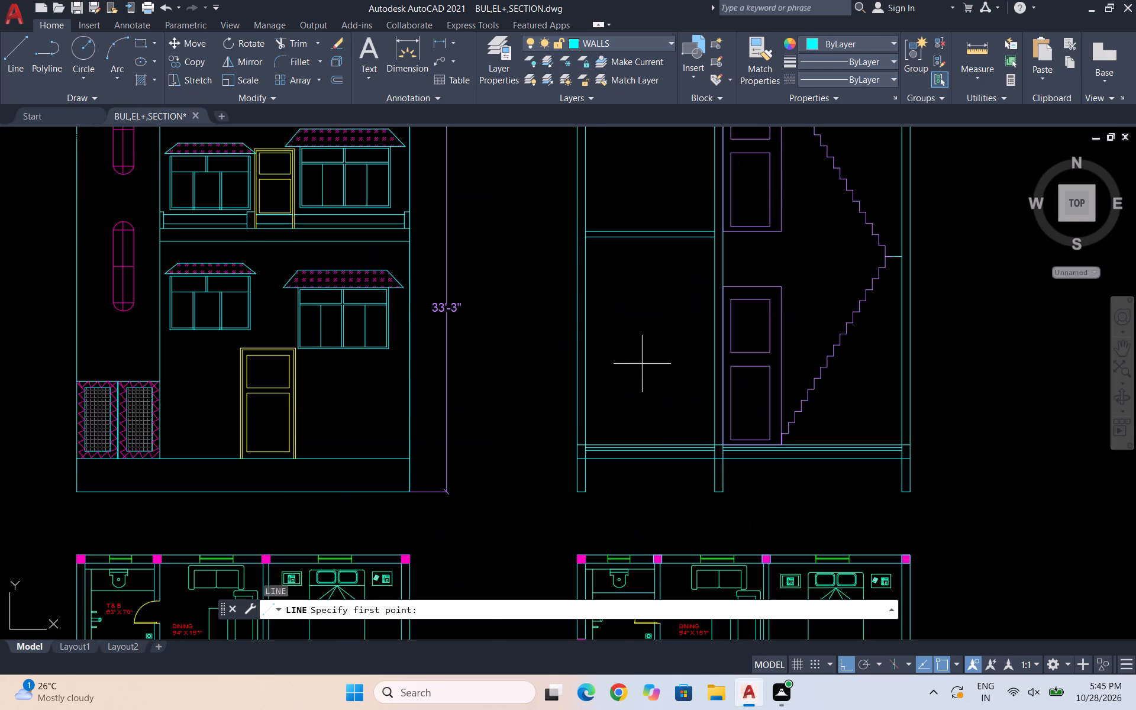
scroll(689, 443, up, 4)
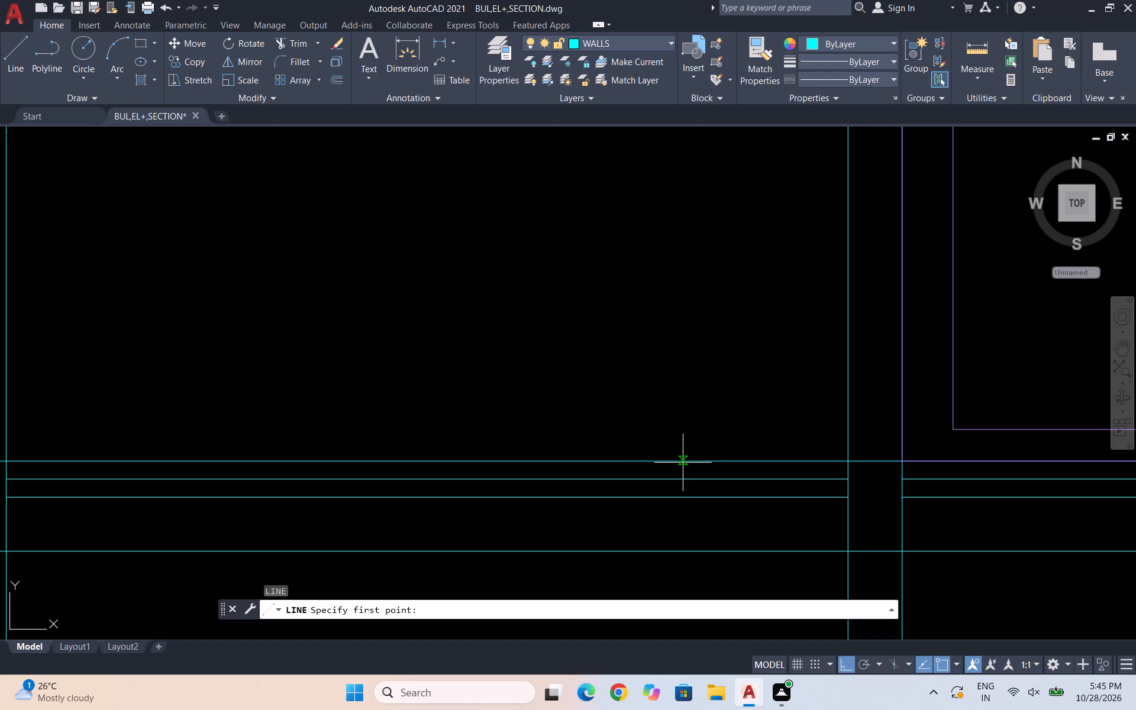
click(683, 461)
scroll(684, 474, down, 3)
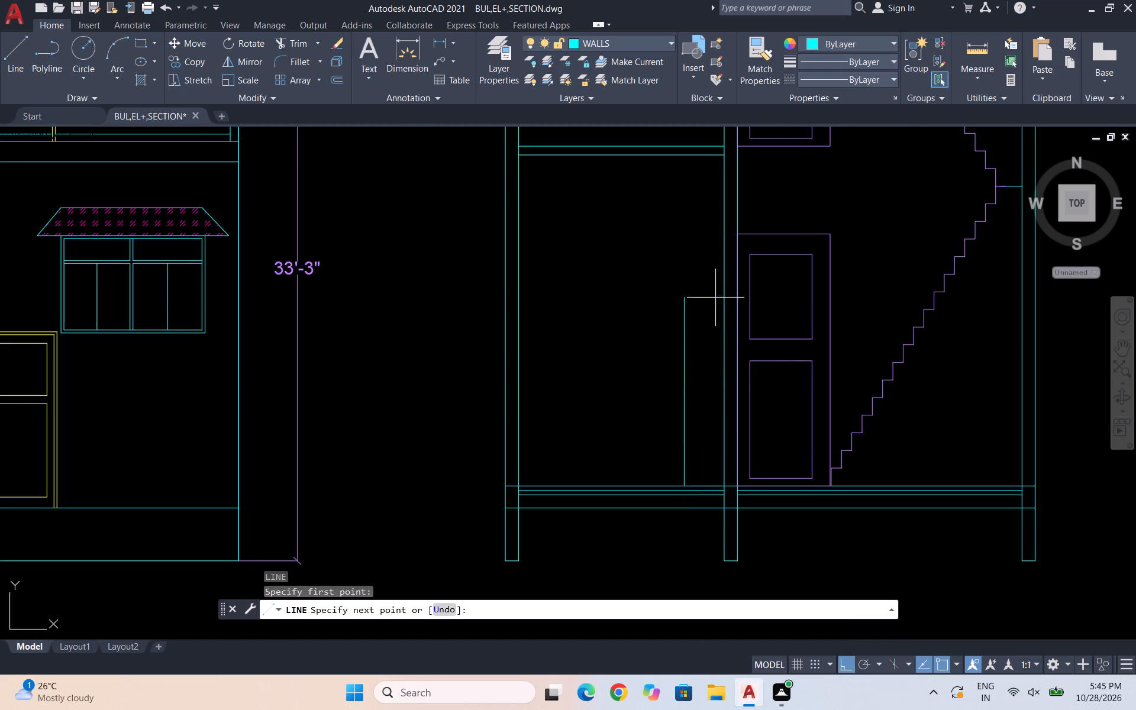
scroll(706, 293, down, 3)
scroll(678, 168, up, 3)
scroll(745, 199, up, 2)
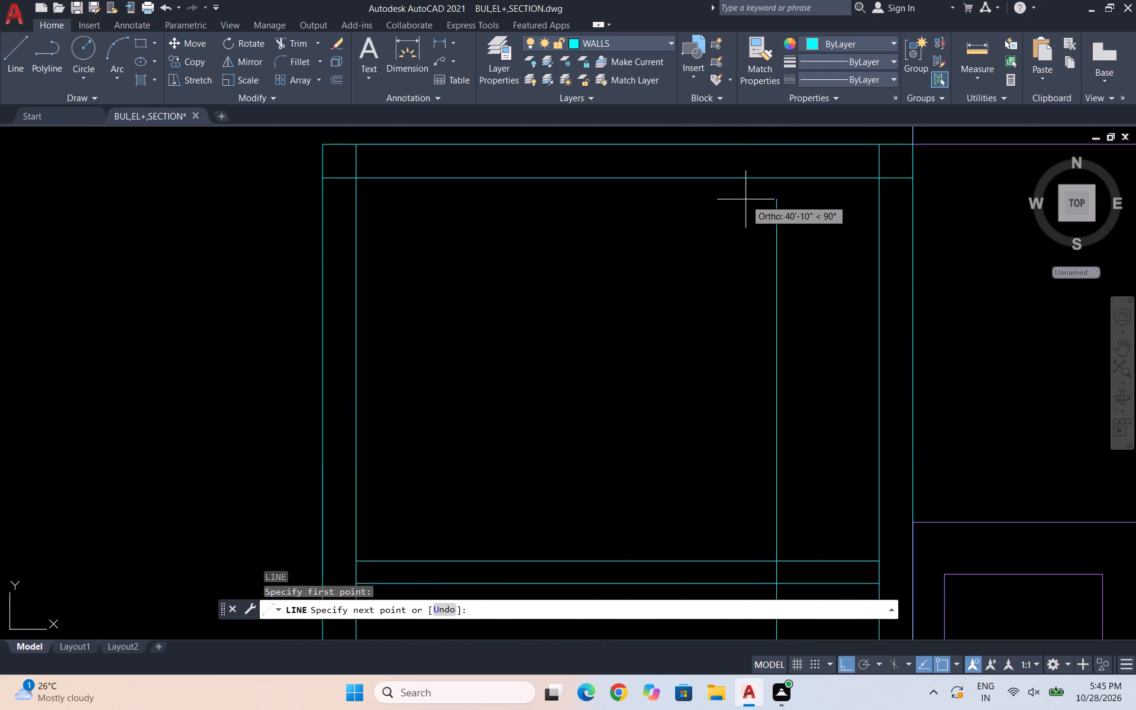
click(771, 178)
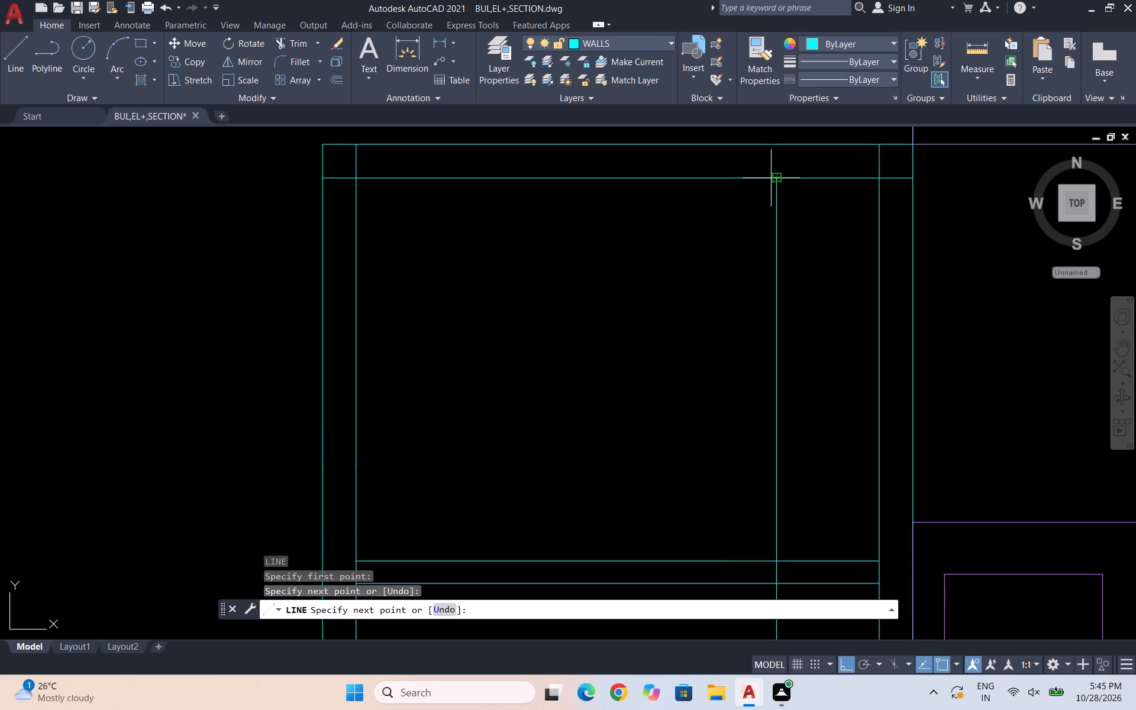
key(Escape)
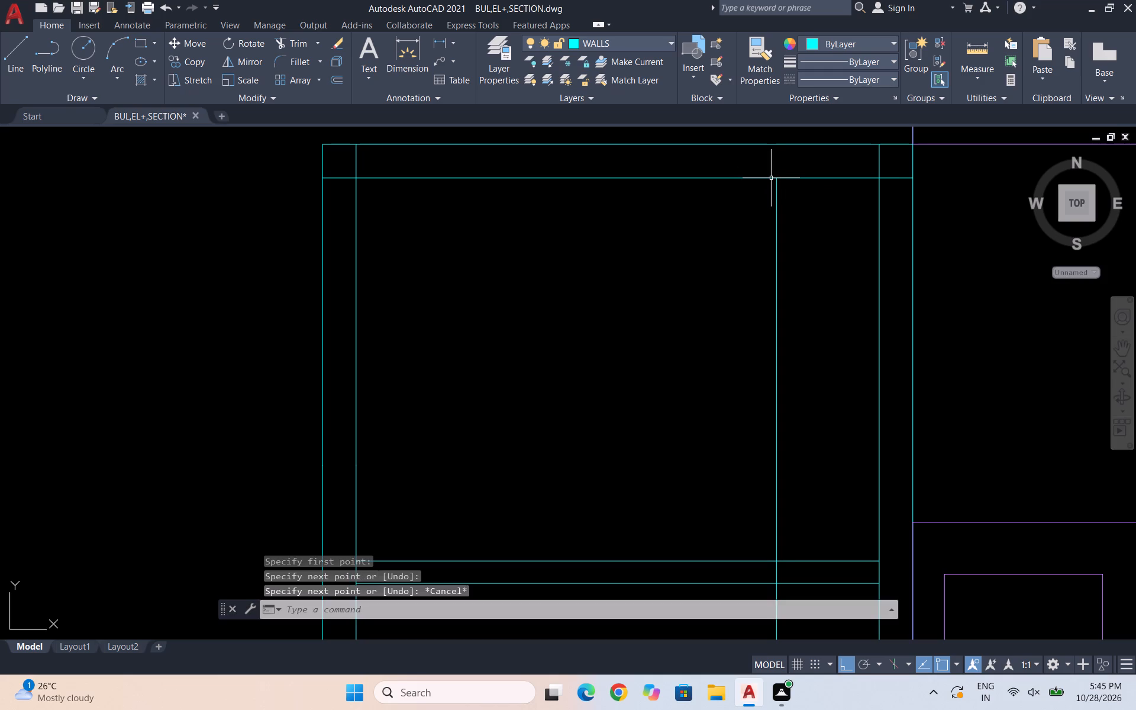
Offset the new vertical wall line 7" toward the section's left outer wall.
key(o)
key(Return)
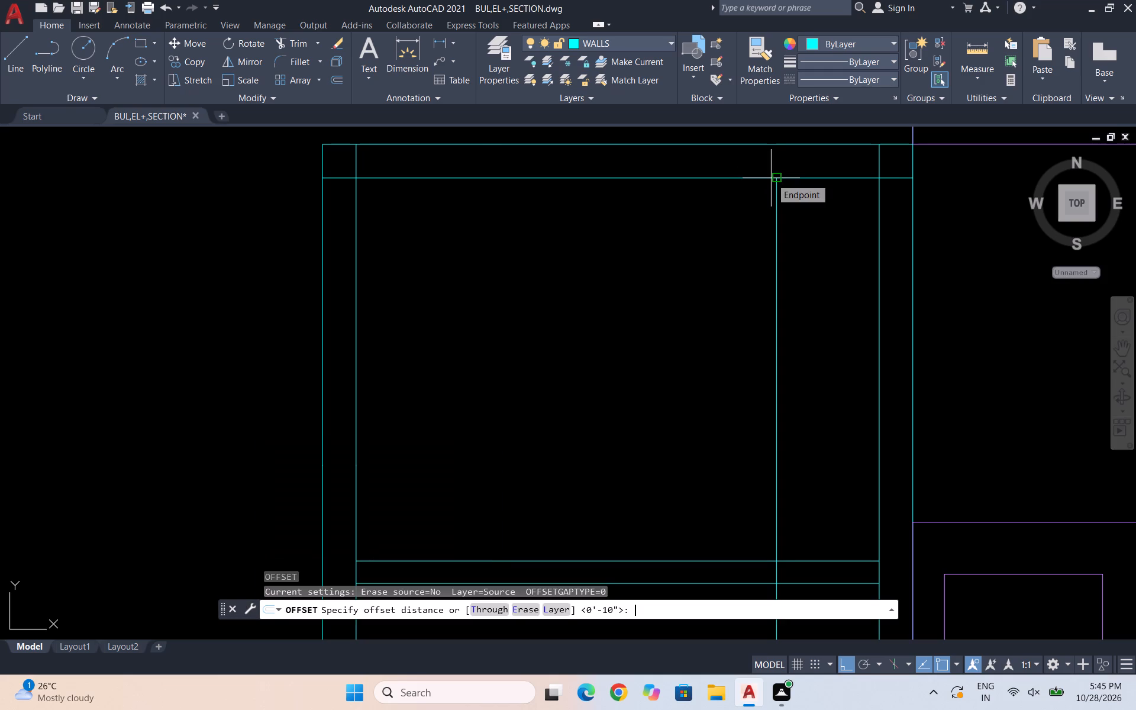
text(7")
key(Return)
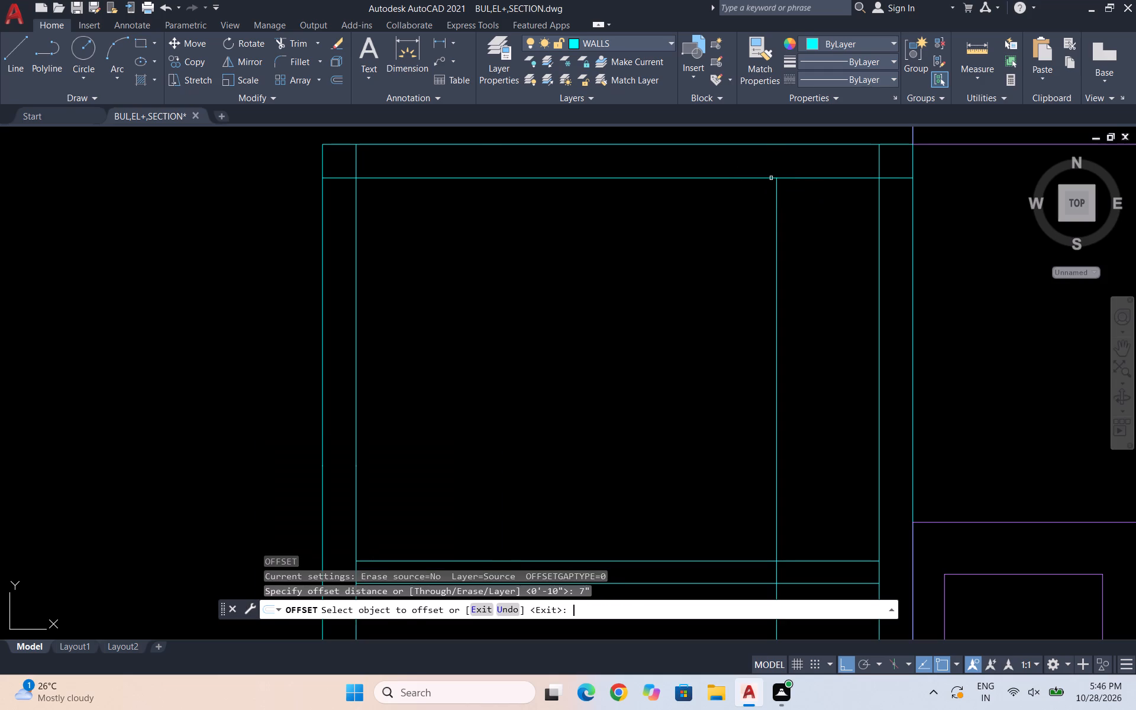
click(778, 218)
click(739, 212)
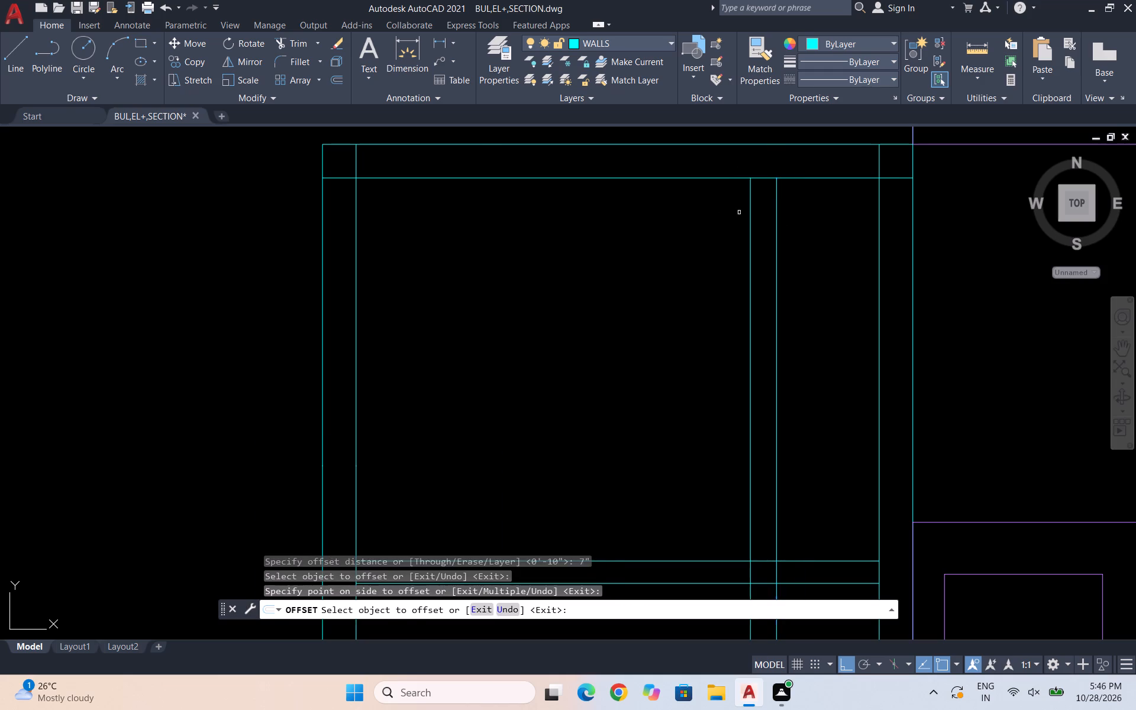
key(Escape)
key(Escape)
key(Escape)
scroll(778, 247, down, 3)
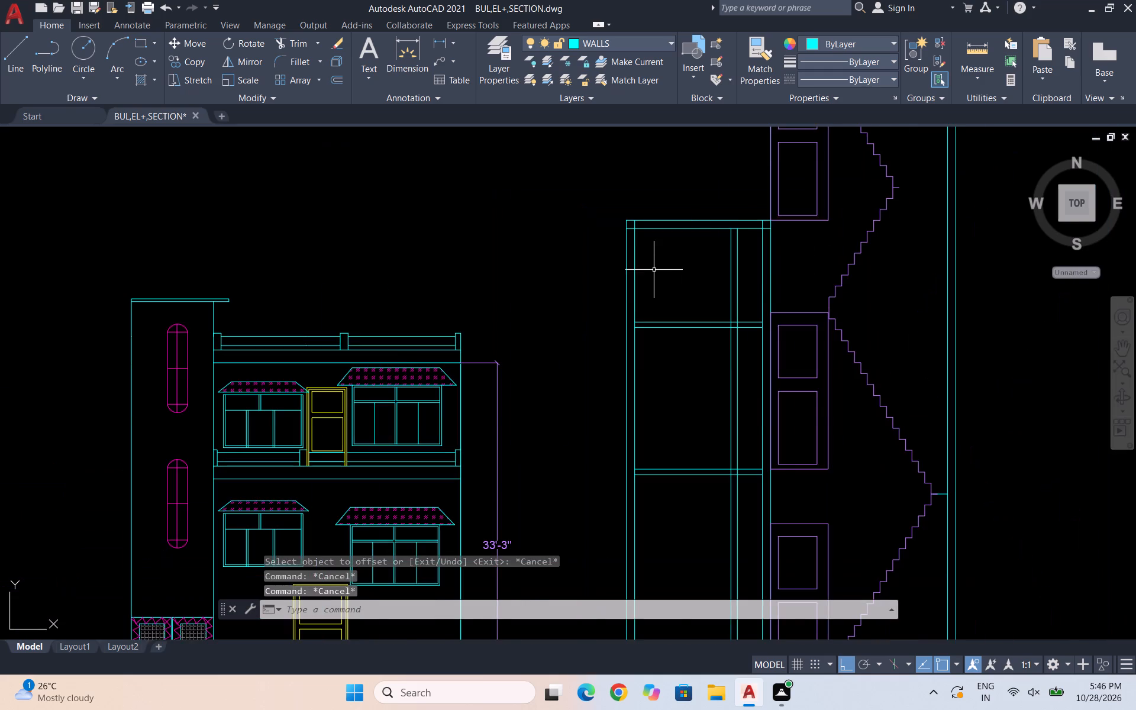
scroll(648, 271, down, 1)
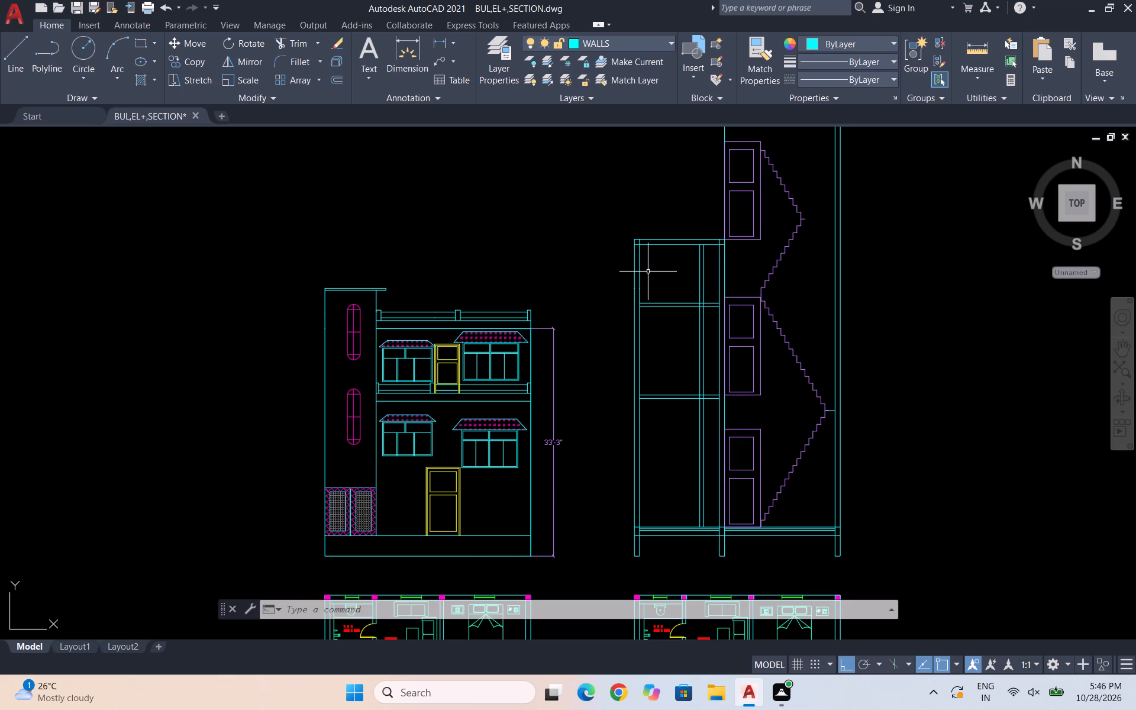
key(Escape)
scroll(648, 272, down, 1)
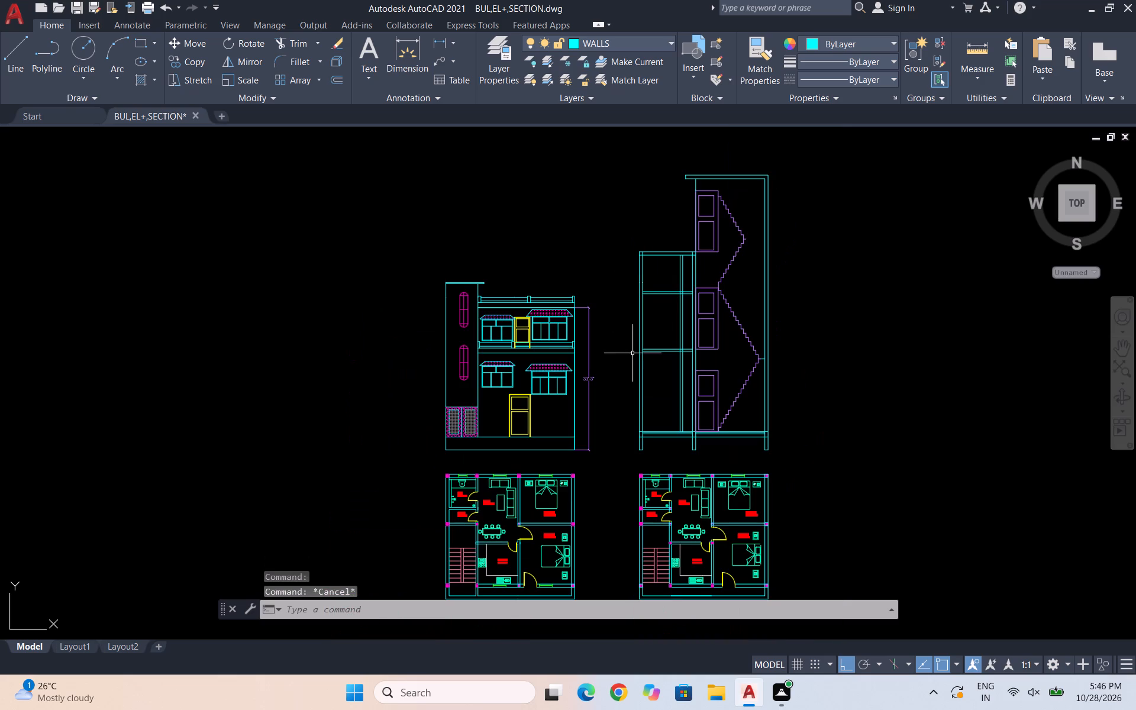
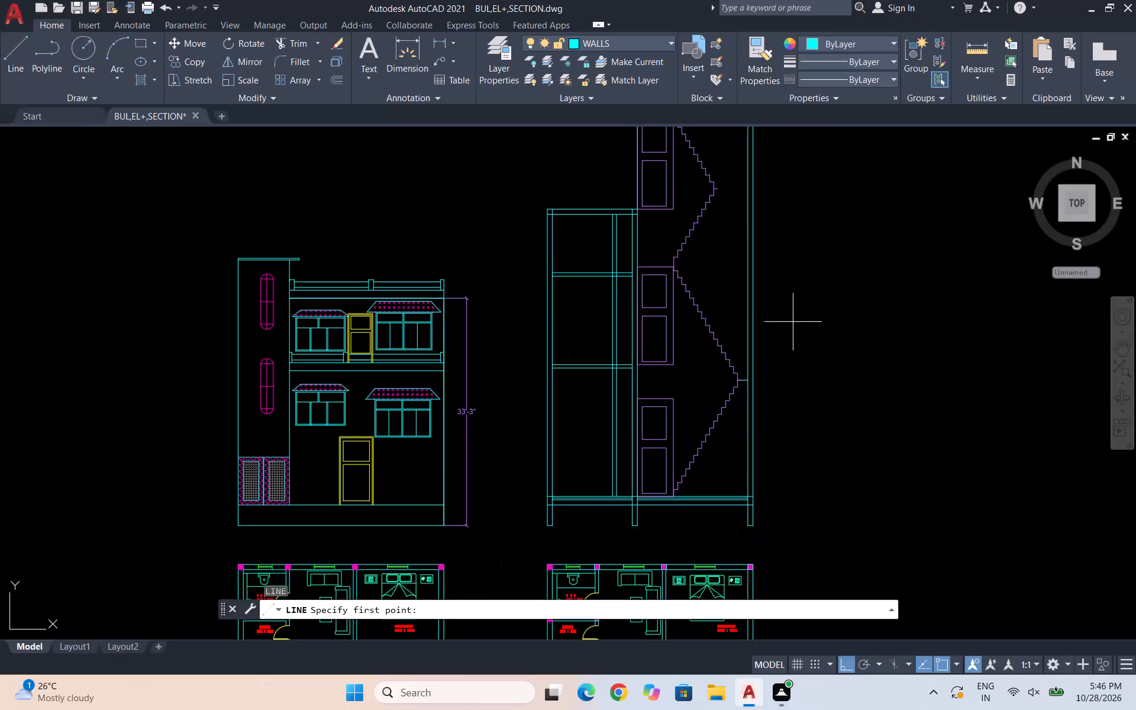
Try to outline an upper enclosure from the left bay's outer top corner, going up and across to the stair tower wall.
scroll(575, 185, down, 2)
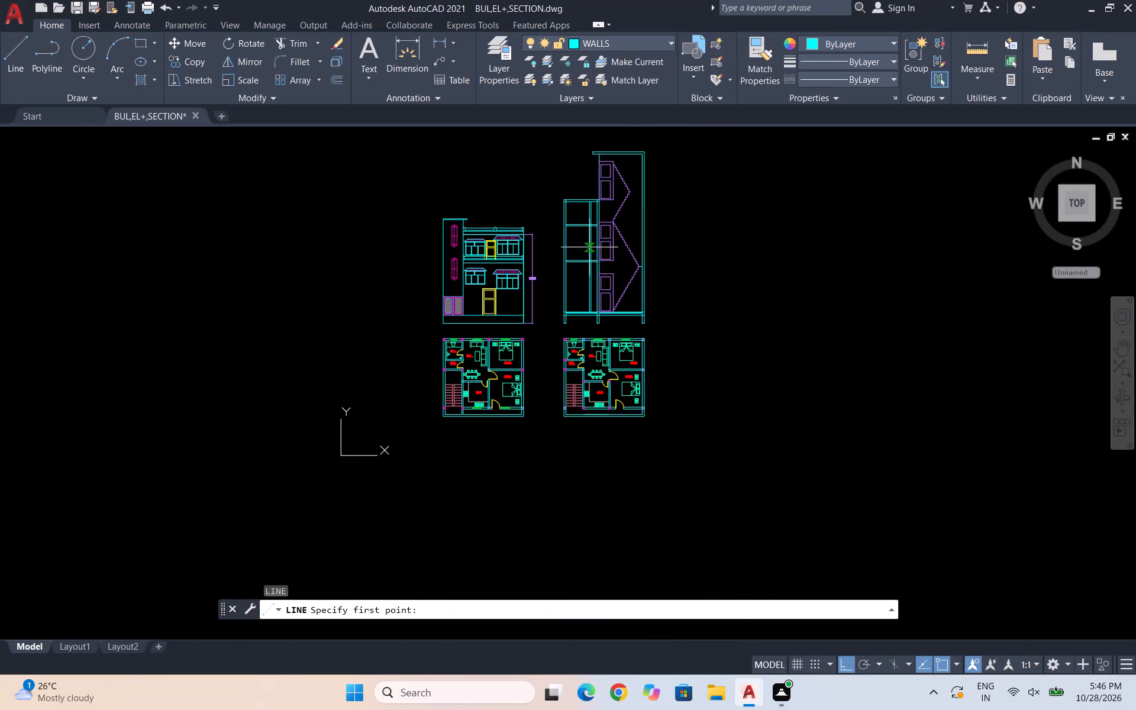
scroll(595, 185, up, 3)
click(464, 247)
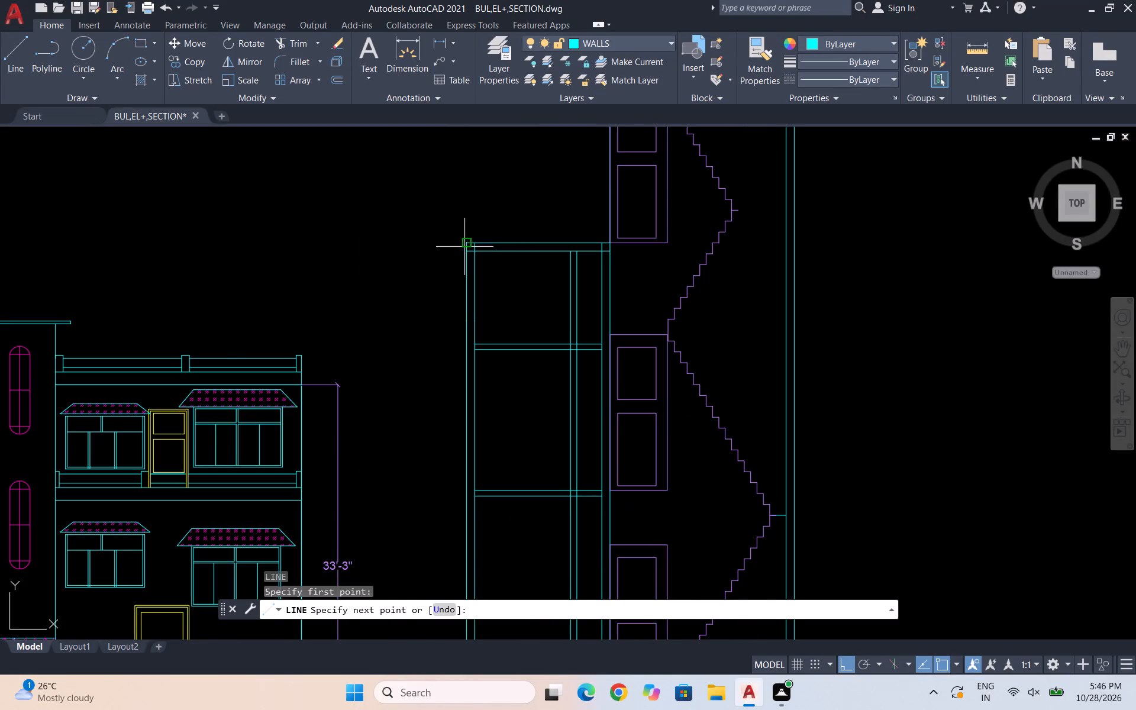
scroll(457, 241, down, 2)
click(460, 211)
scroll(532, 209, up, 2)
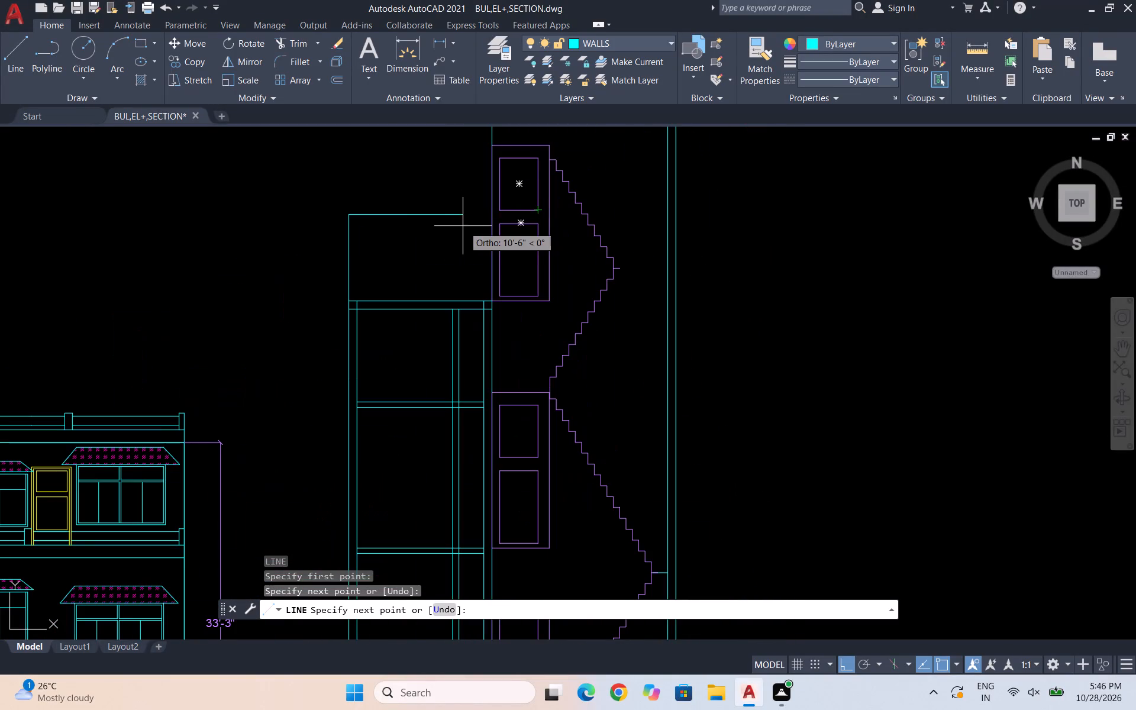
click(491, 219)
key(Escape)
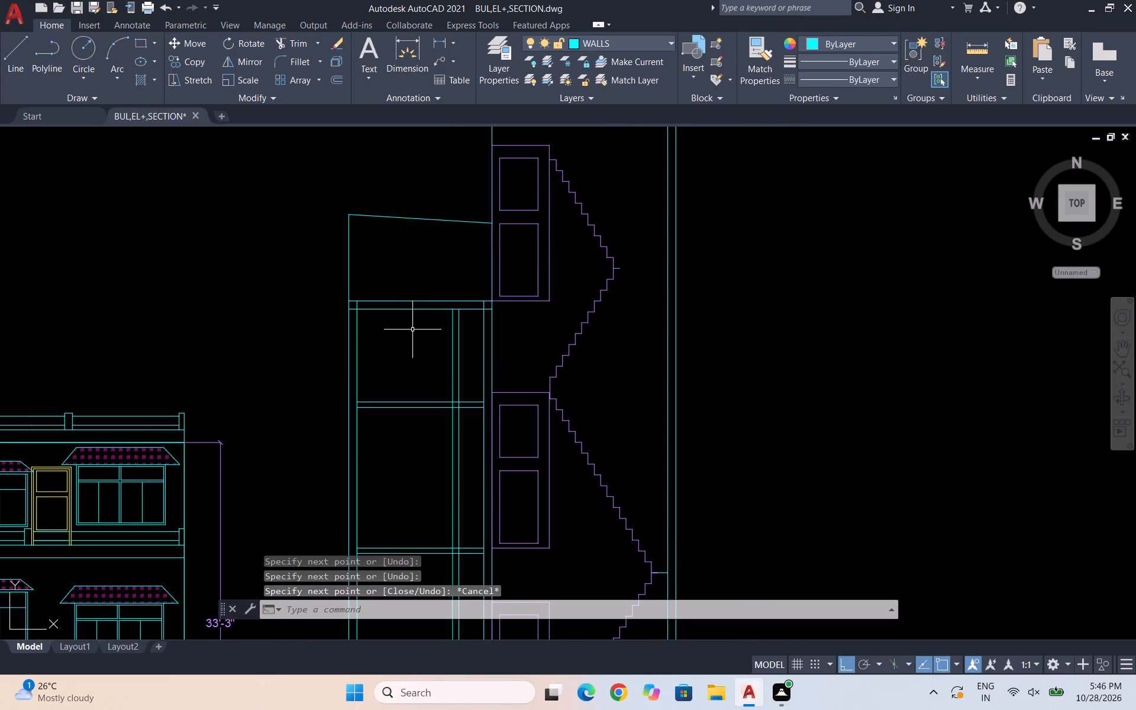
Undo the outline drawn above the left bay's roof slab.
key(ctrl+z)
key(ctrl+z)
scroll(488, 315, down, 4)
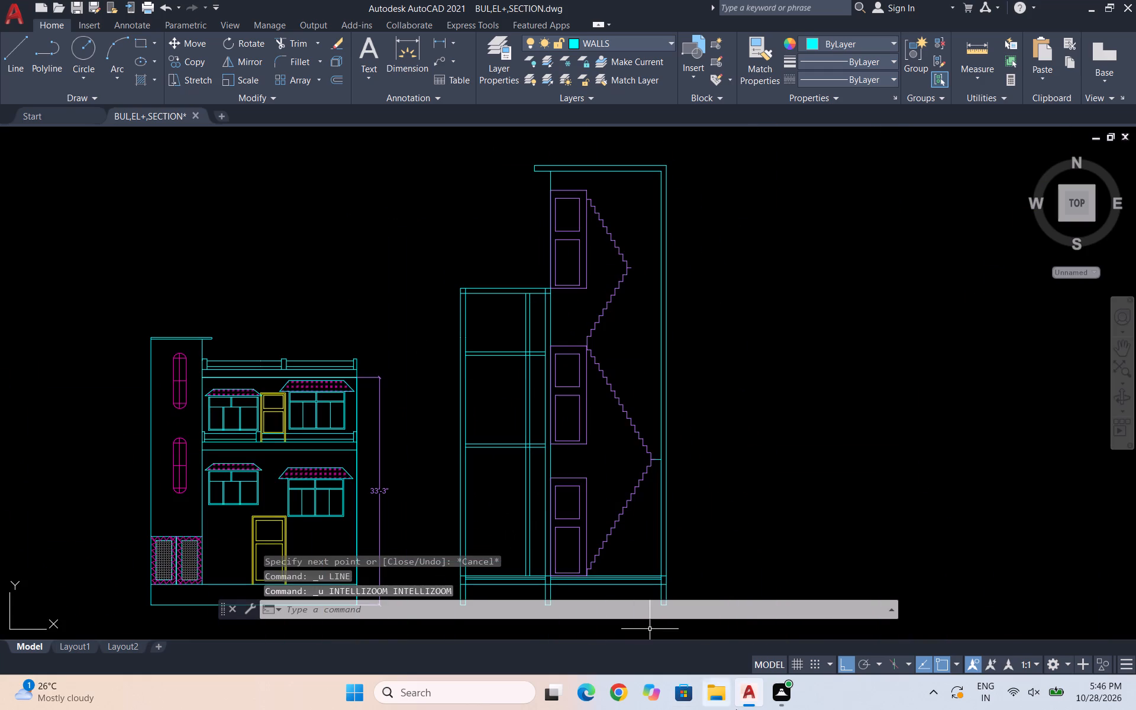
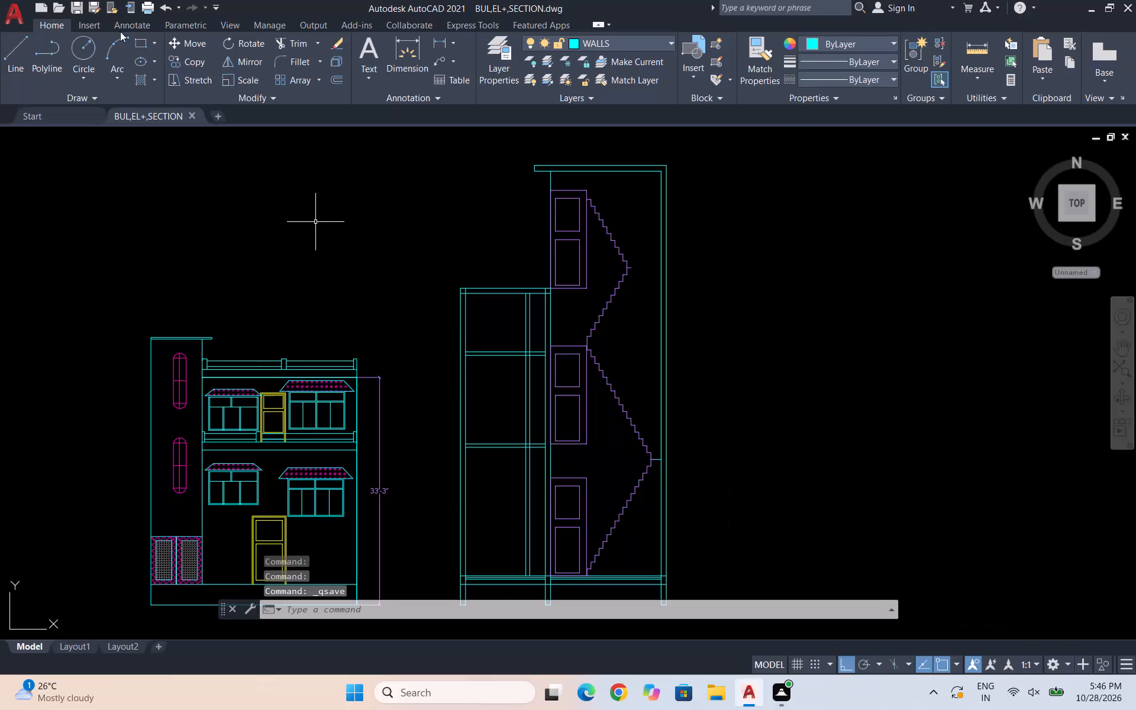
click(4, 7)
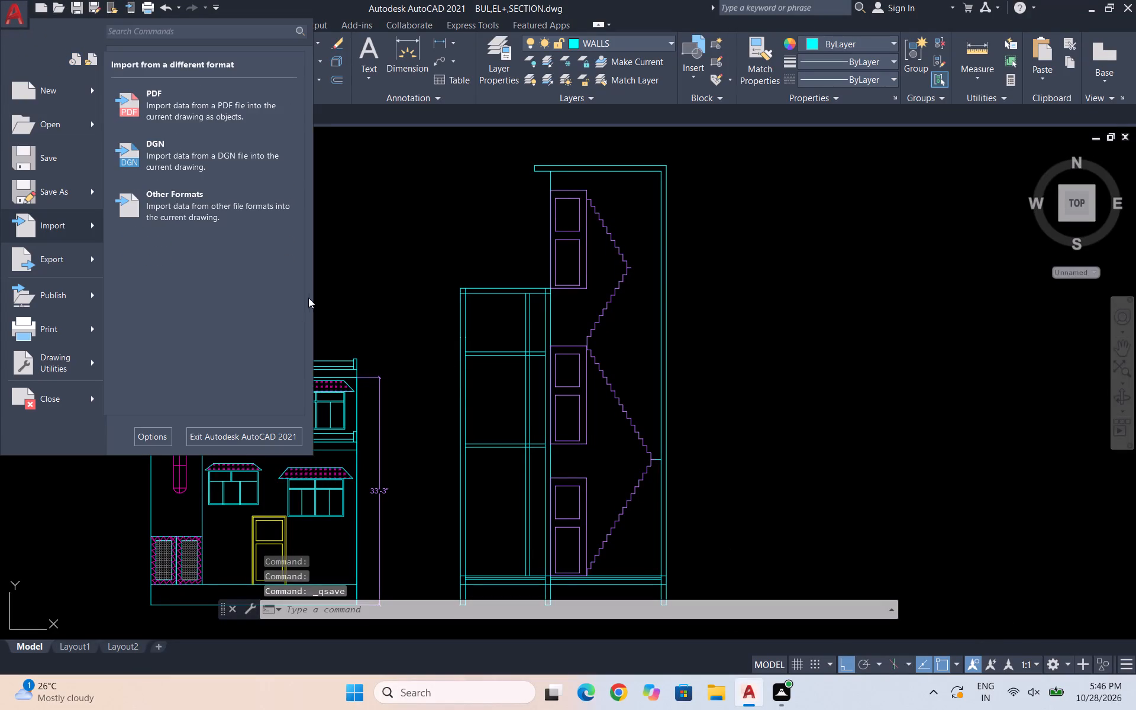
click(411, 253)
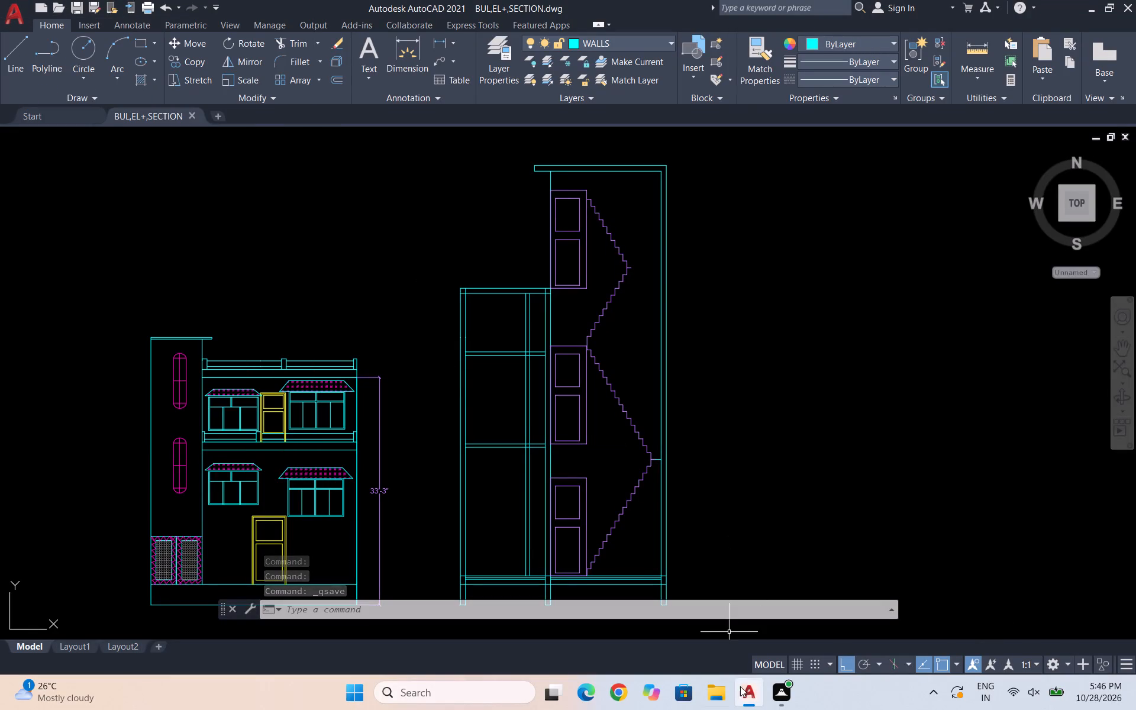
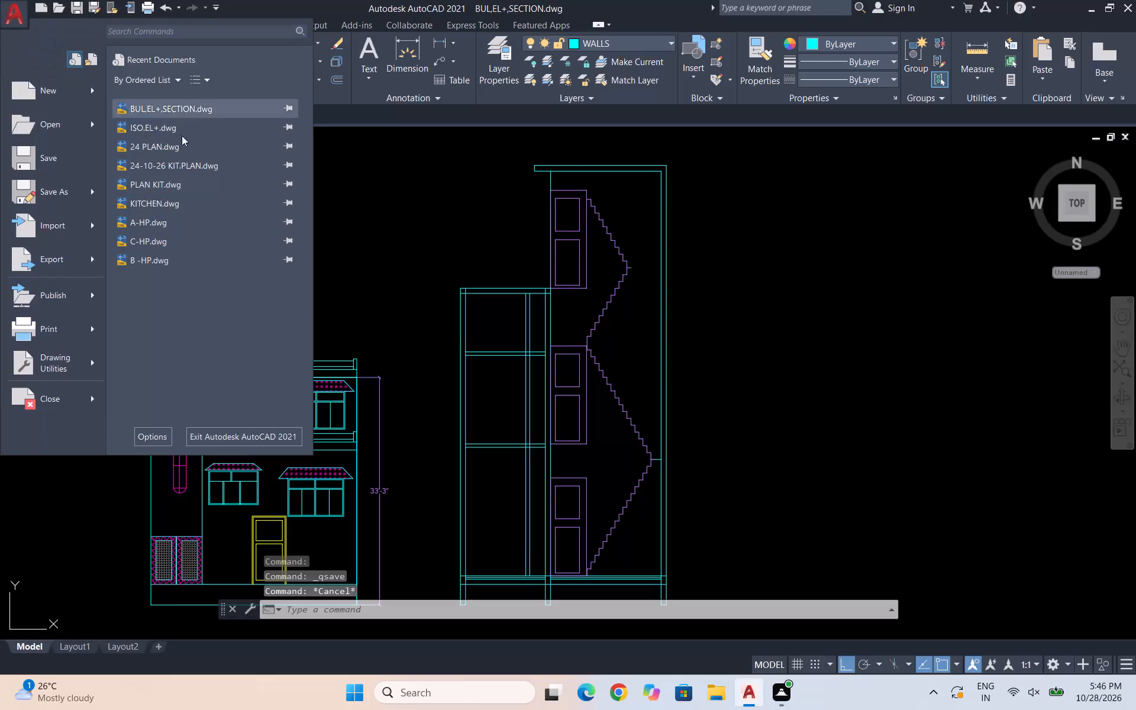
Export the drawing to PDF as BUL,EL+,SECTION.pdf in the 12-10-26 DWG PDF folder.
click(64, 257)
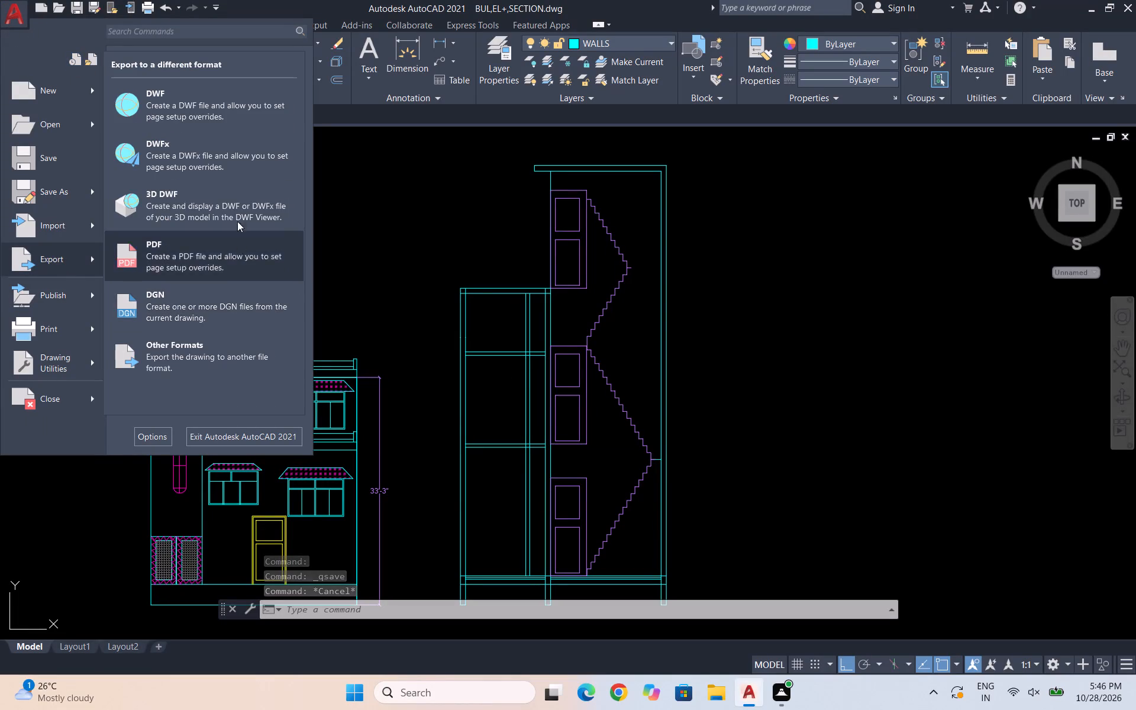
click(237, 248)
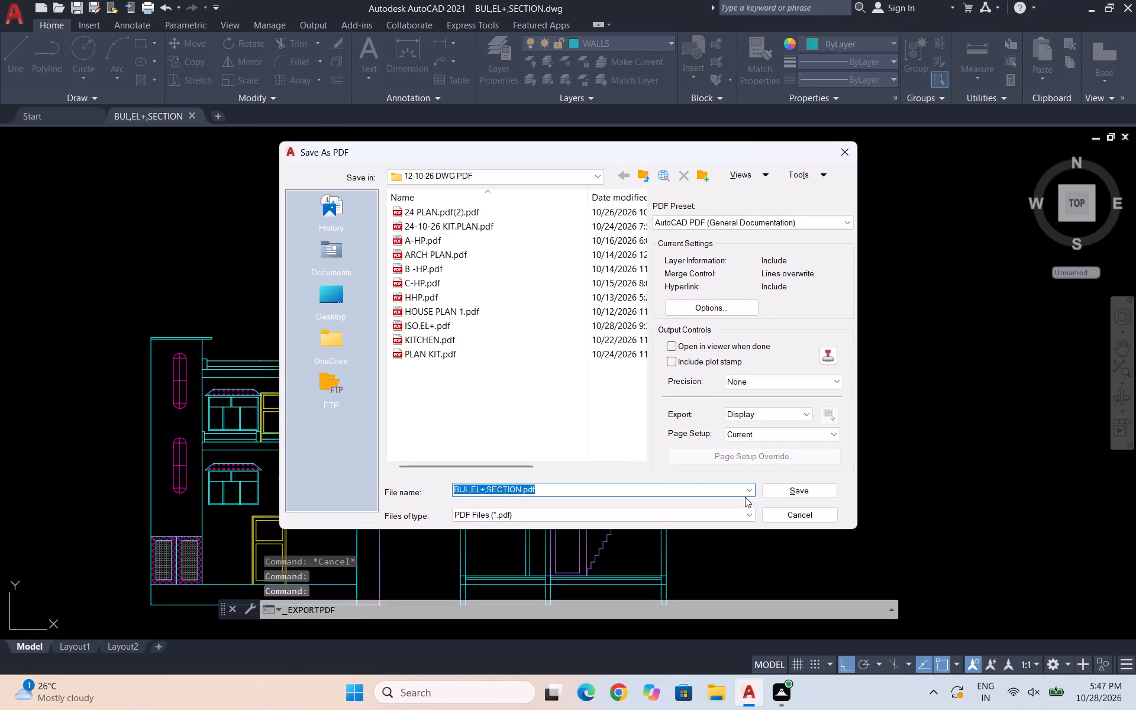
click(806, 486)
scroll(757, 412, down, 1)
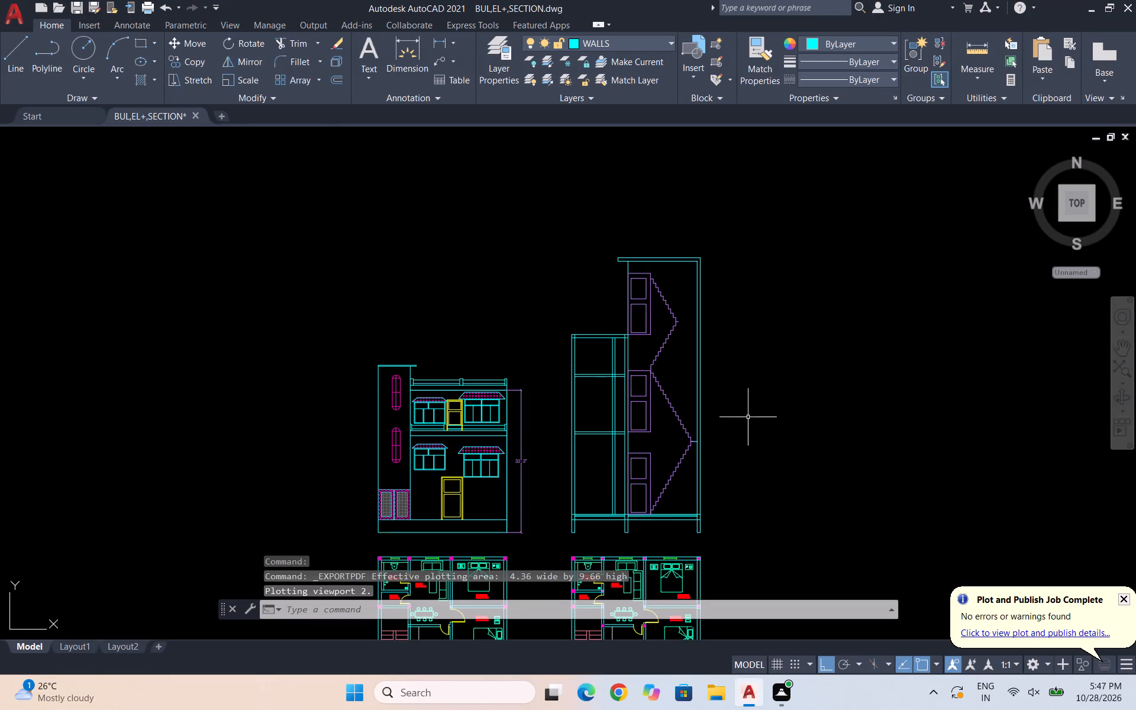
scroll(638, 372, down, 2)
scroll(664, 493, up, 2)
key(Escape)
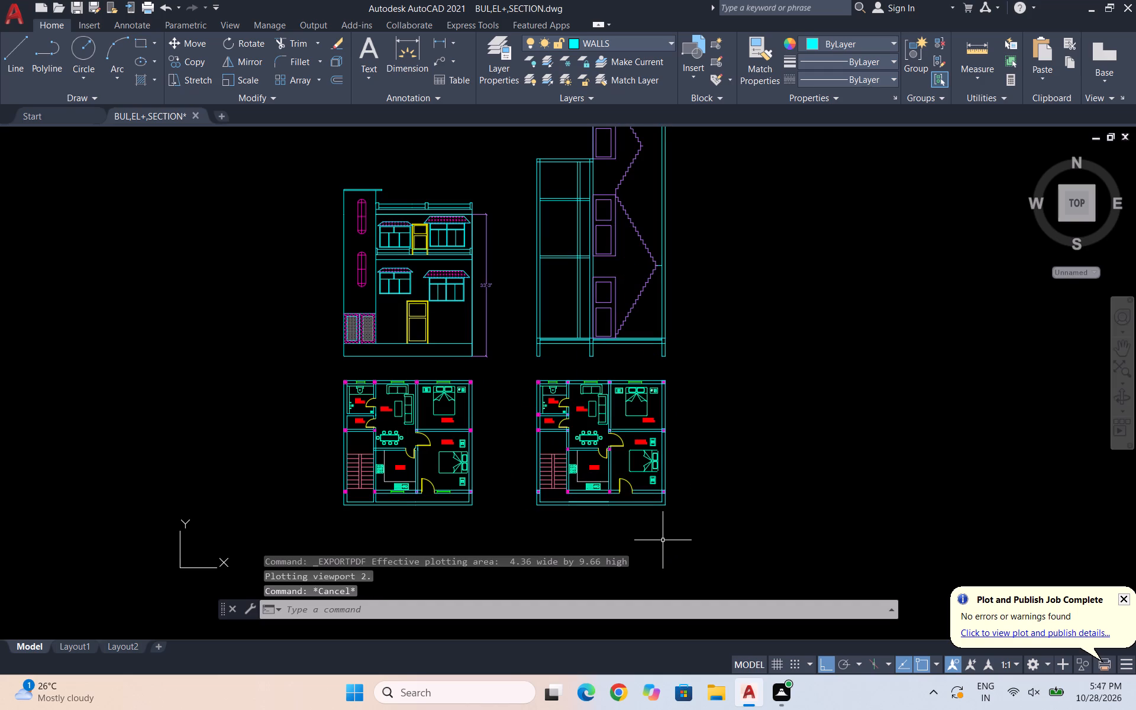
Query the path of the drawing's log file with the LOGFILENAME system variable.
click(446, 621)
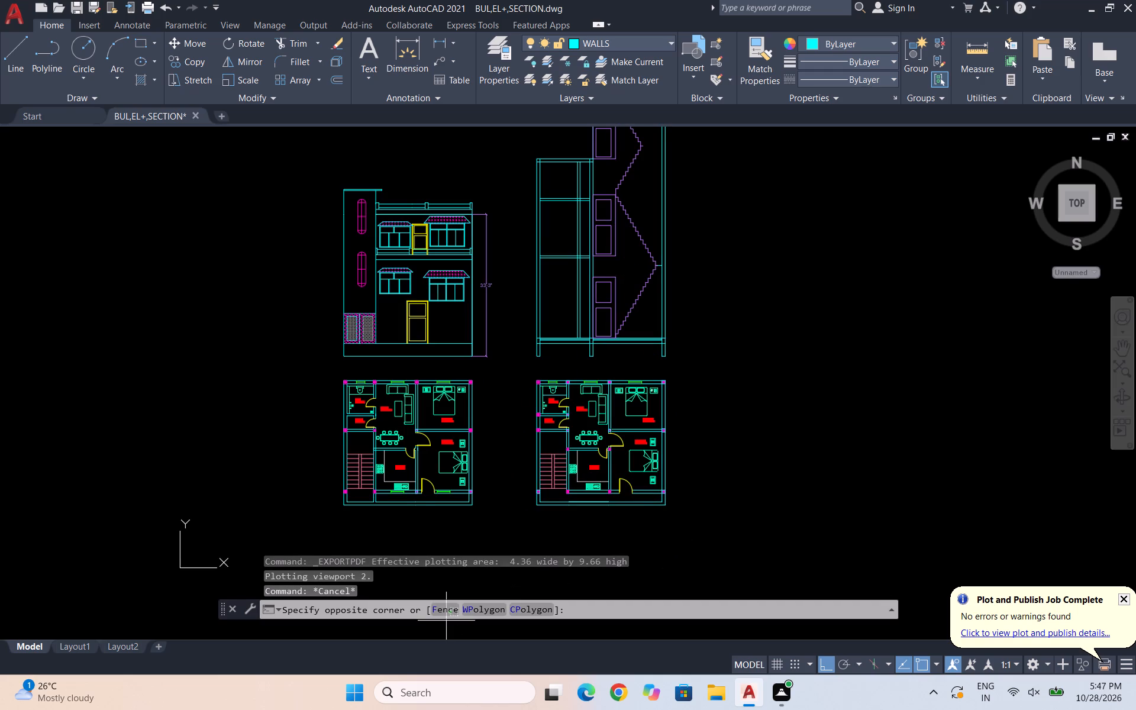
key(Escape)
click(446, 617)
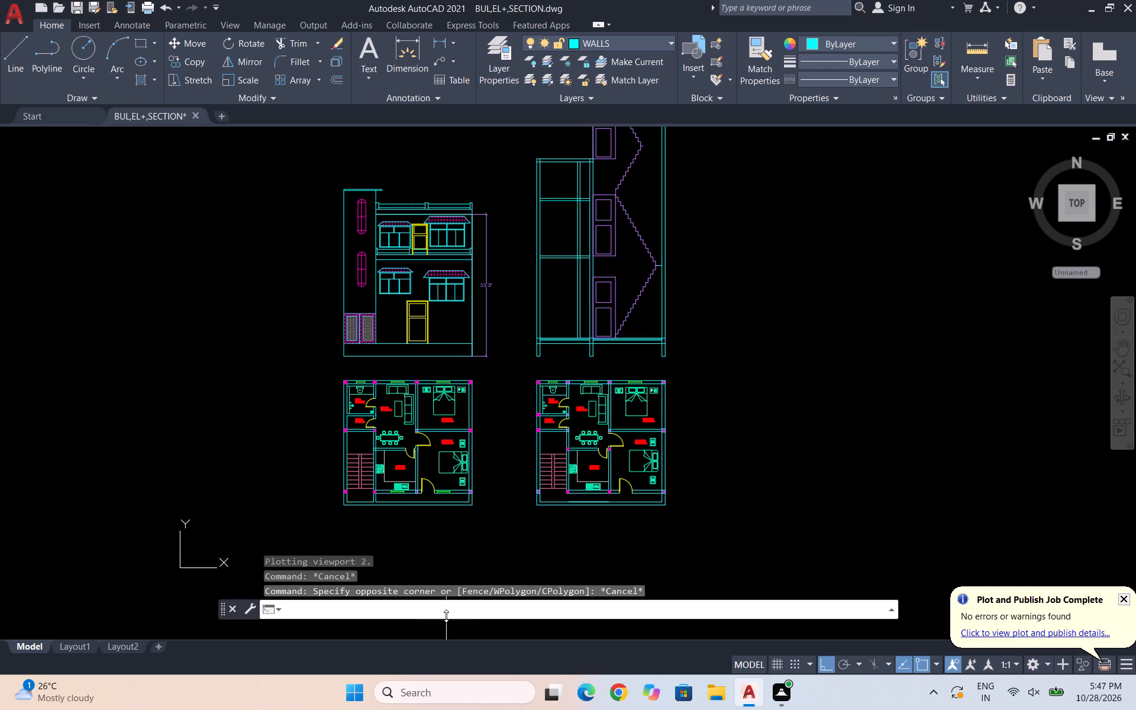
text(lof)
key(BackSpace)
key(g)
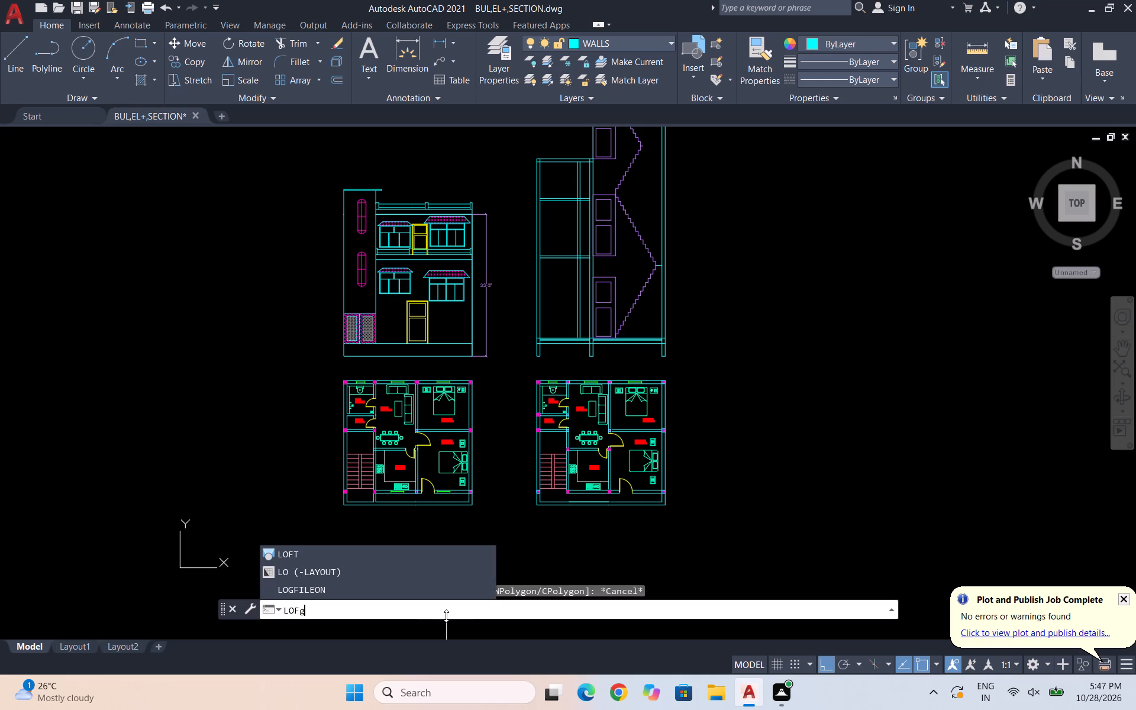
key(BackSpace)
key(BackSpace)
text(gfilename)
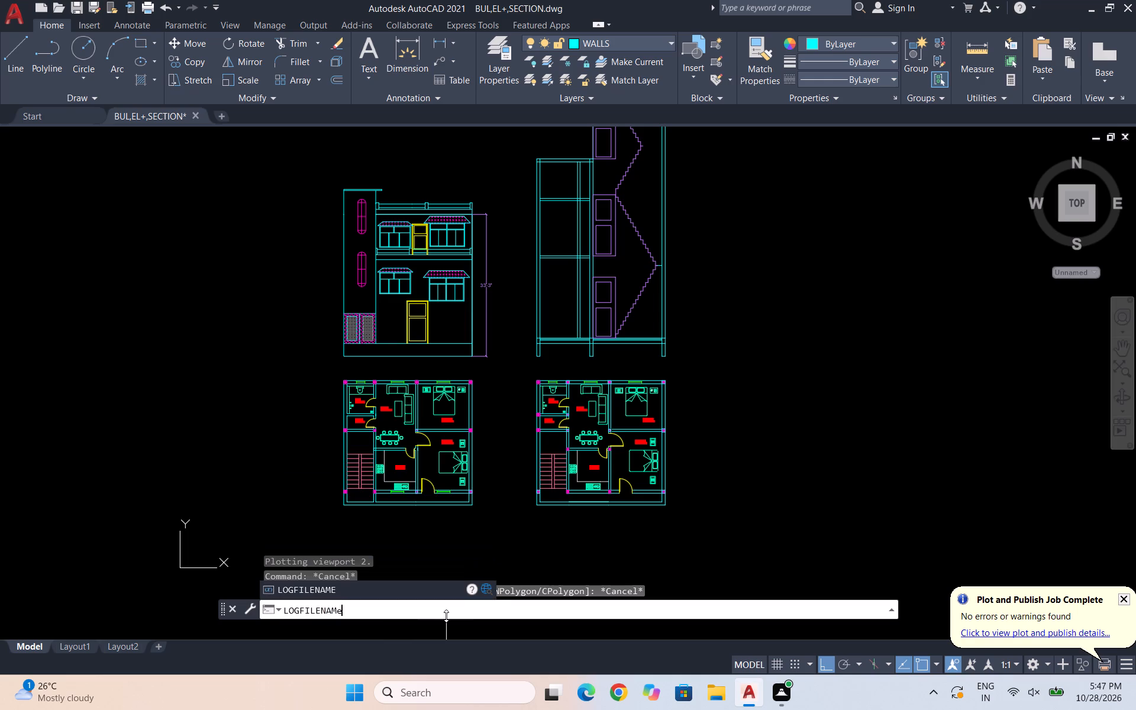
key(Return)
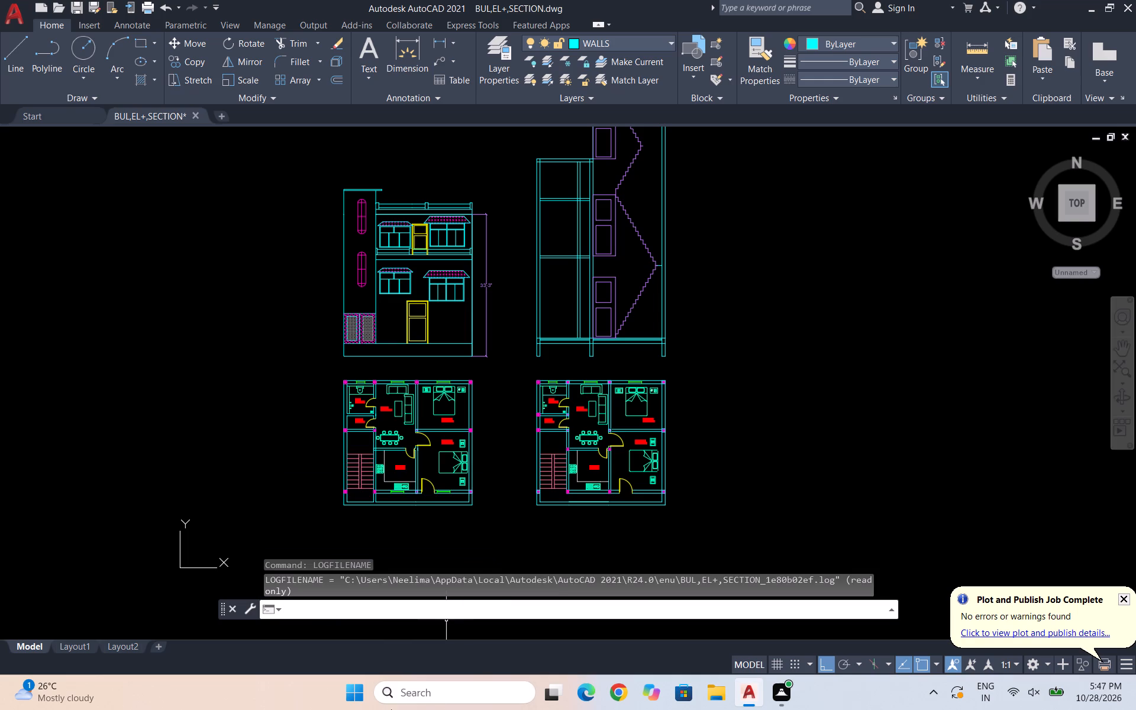